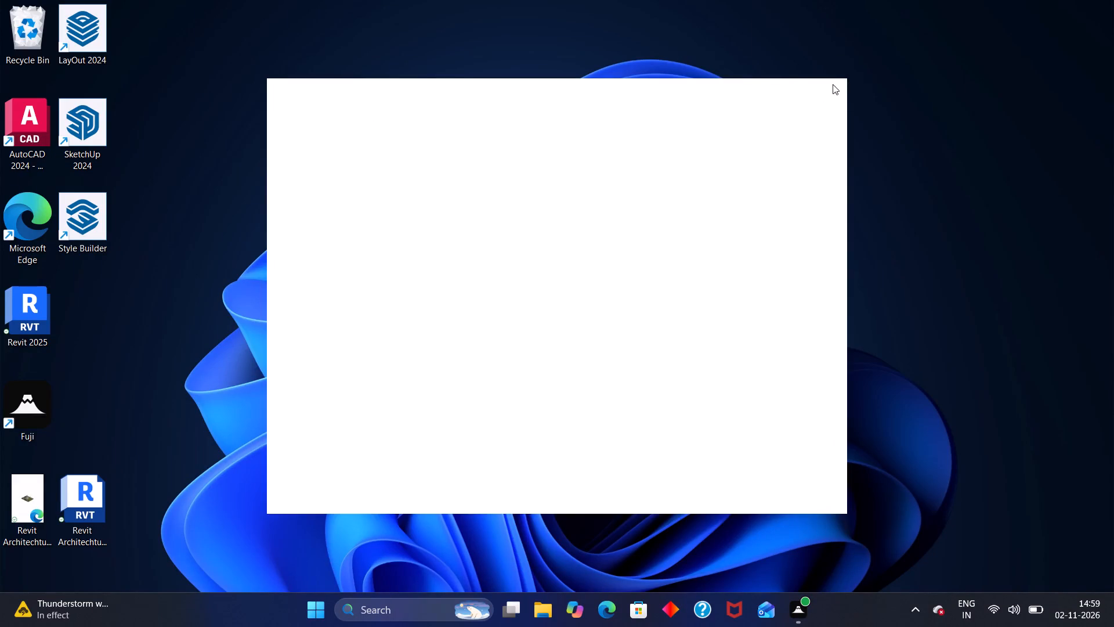
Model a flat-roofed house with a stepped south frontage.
Launch SketchUp 2024 from the desktop.
left_click(652, 38)
triple_click(85, 109)
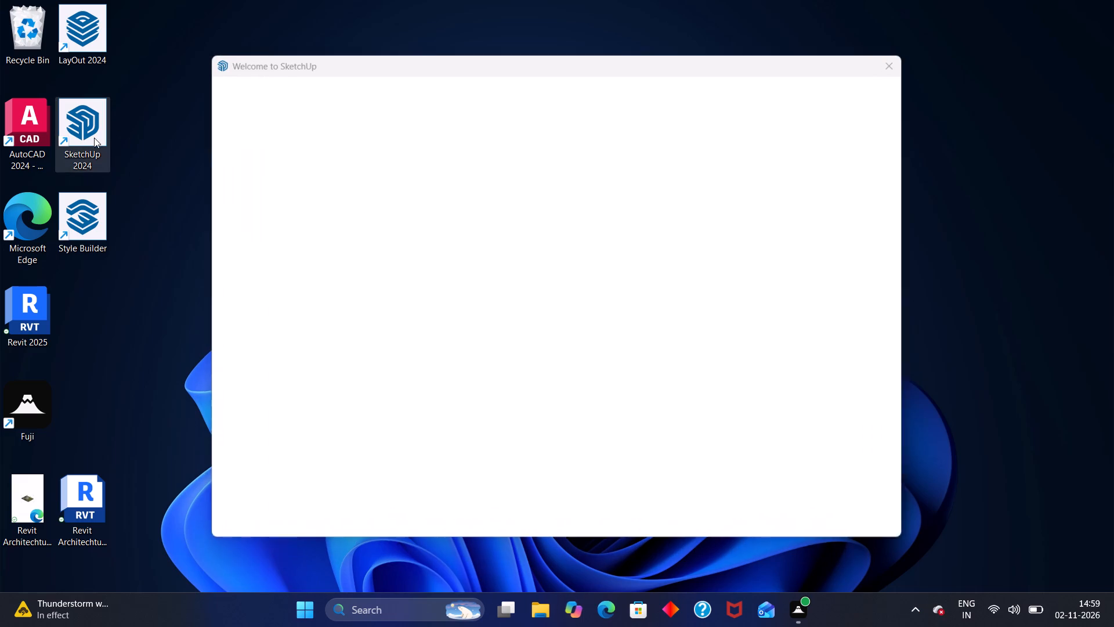
left_click(212, 132)
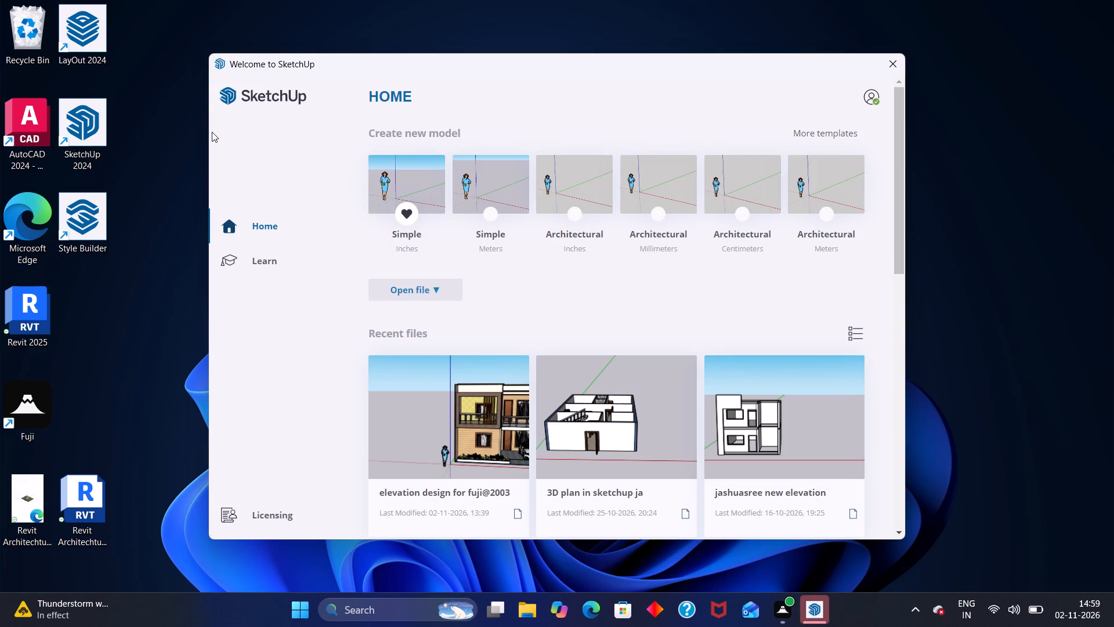
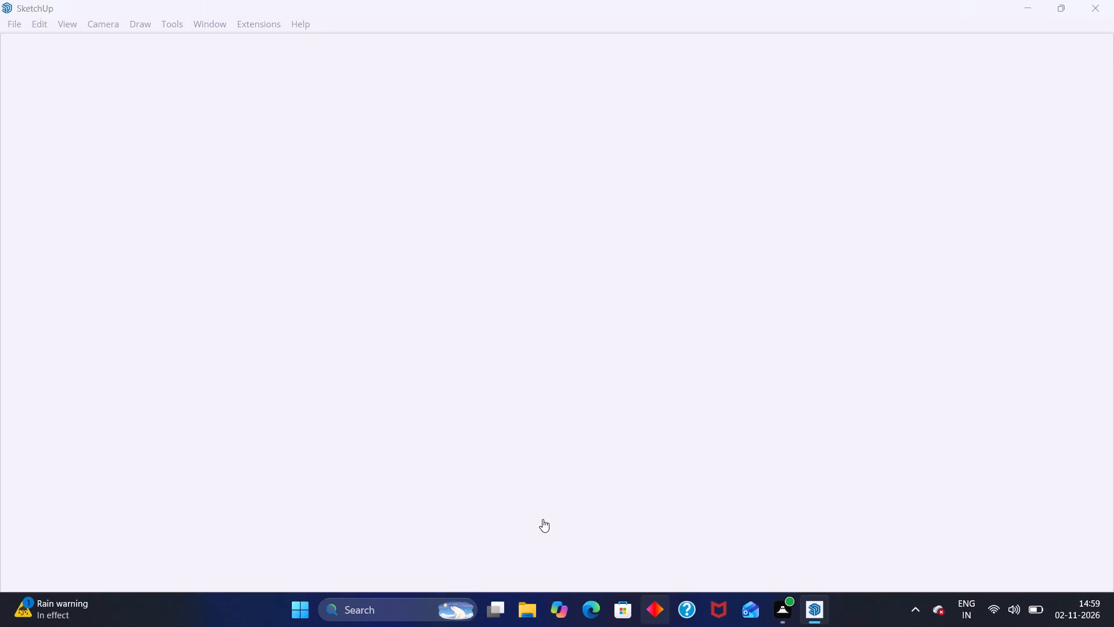
Place one guide 1' from the green axis and another 1' from the red axis with the Tape Measure tool.
scroll(381, 395, "down", 9)
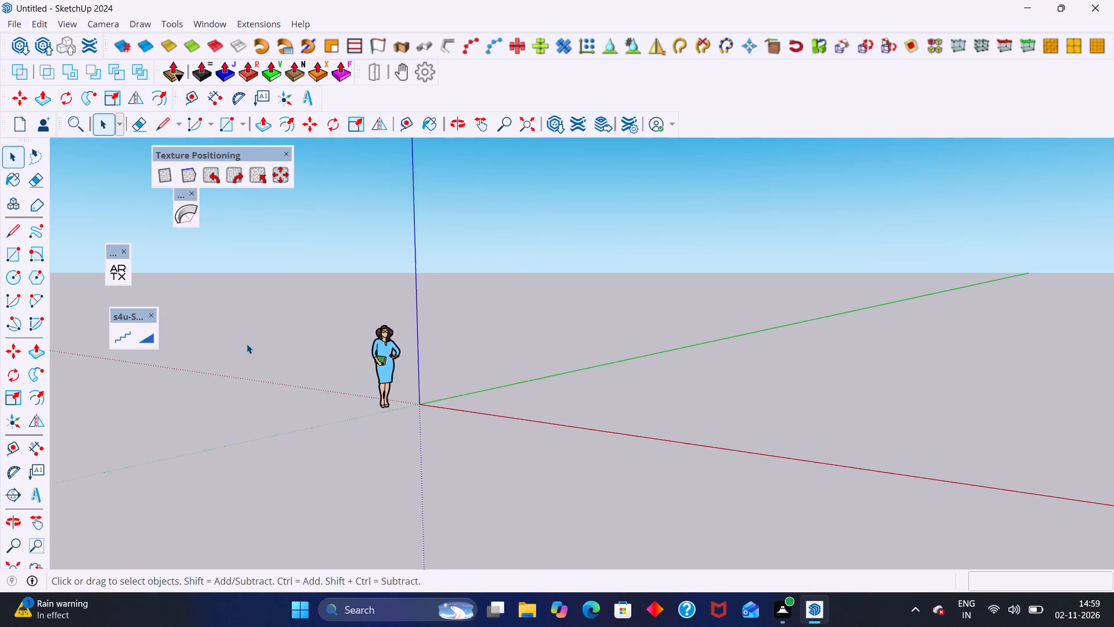
scroll(247, 344, "down", 4)
middle_click_drag(213, 330, 427, 349)
scroll(448, 403, "up", 4)
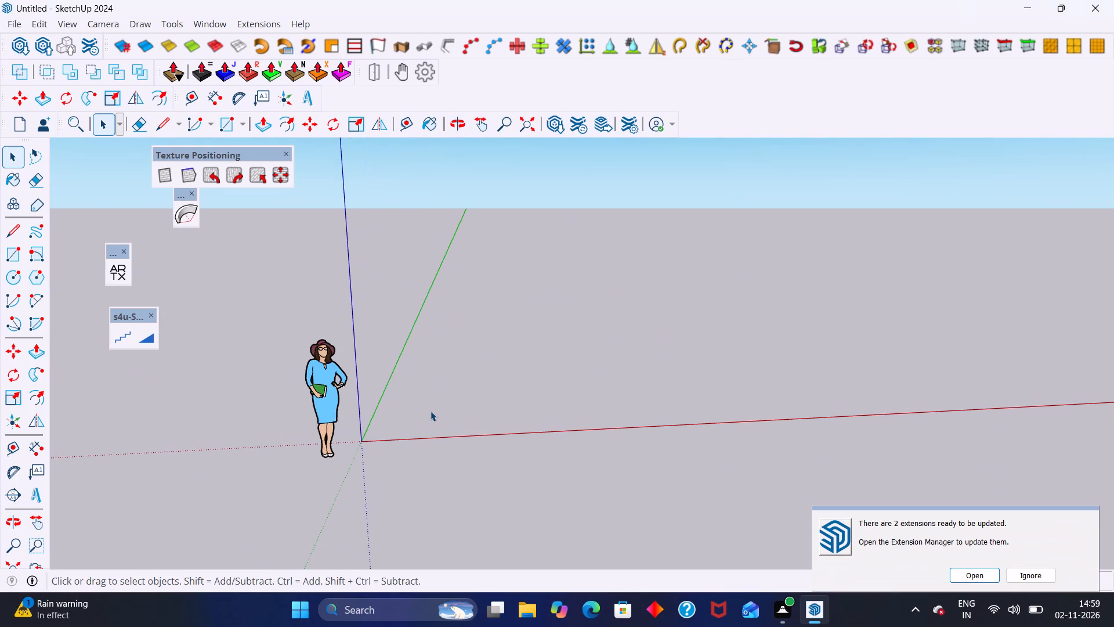
key("t")
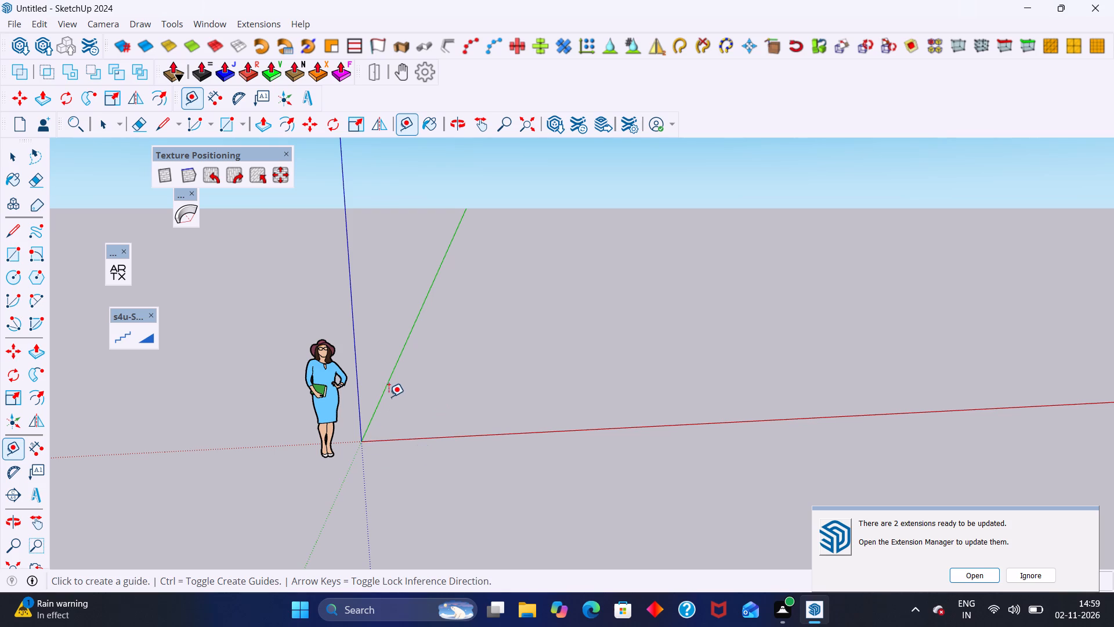
left_click(386, 391)
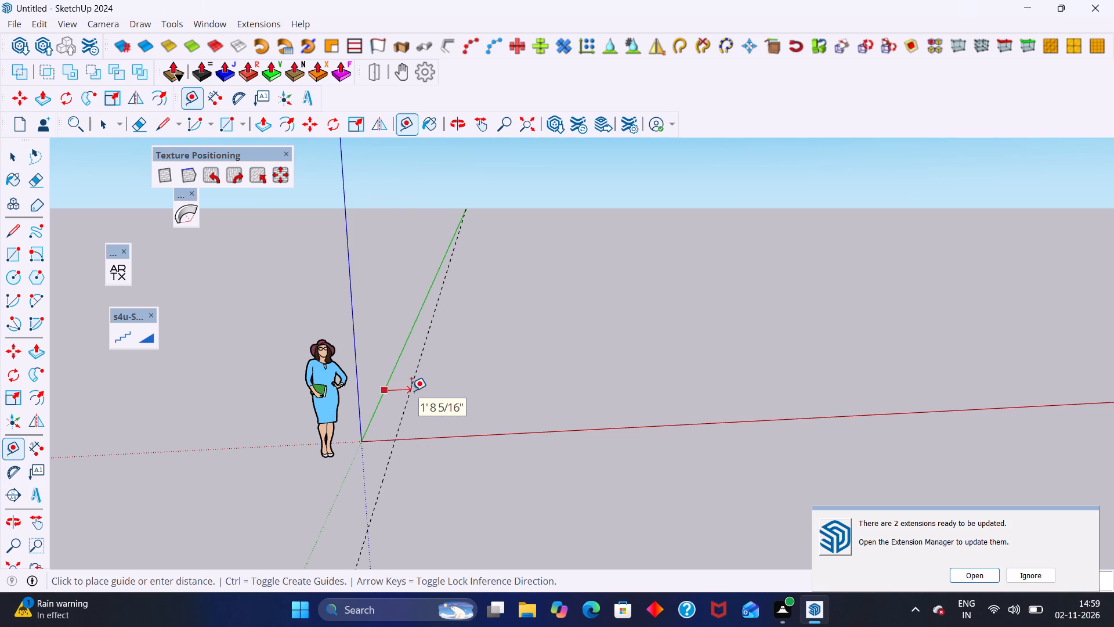
type("1'")
key("Return")
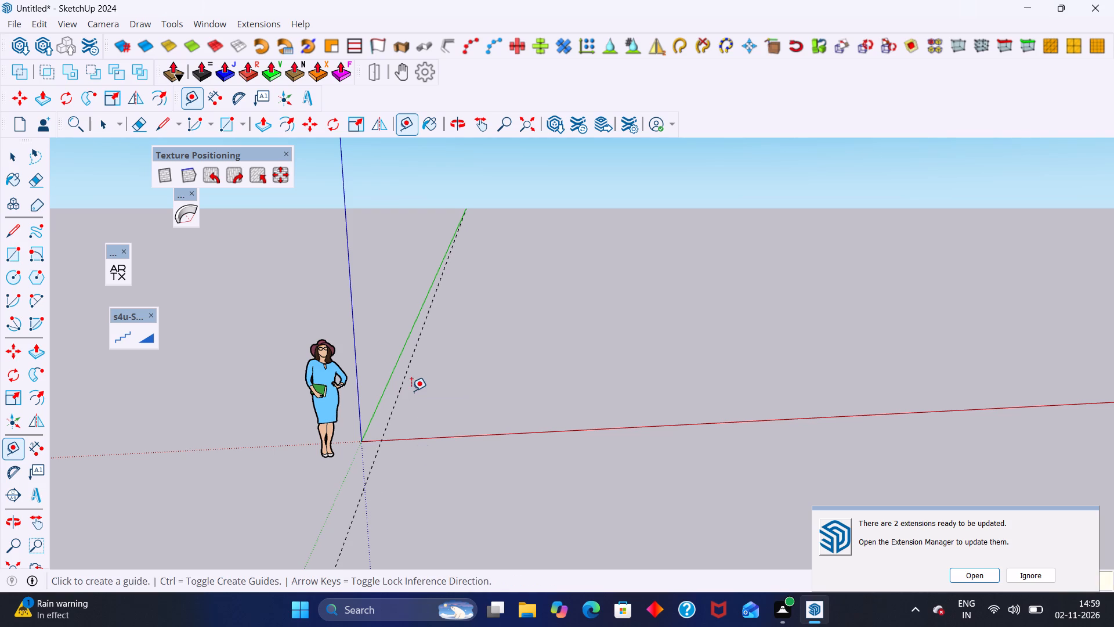
left_click(413, 440)
type("1'")
key("Return")
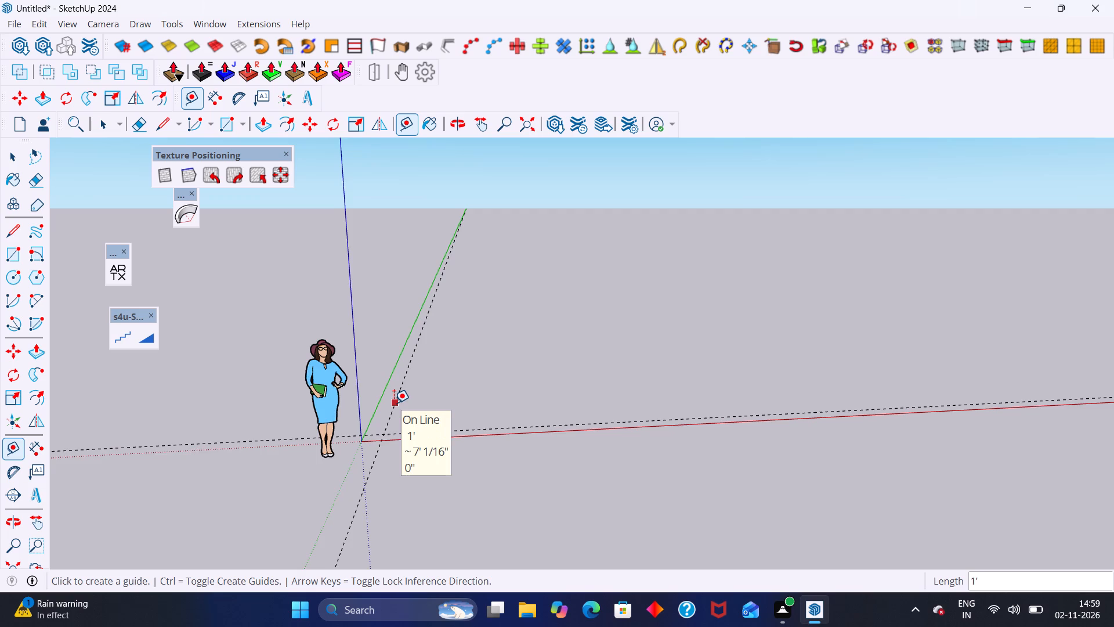
Place a guide 9" beyond the 1' guide that runs parallel to the green axis, on the side away from the axis.
scroll(394, 403, "up", 2)
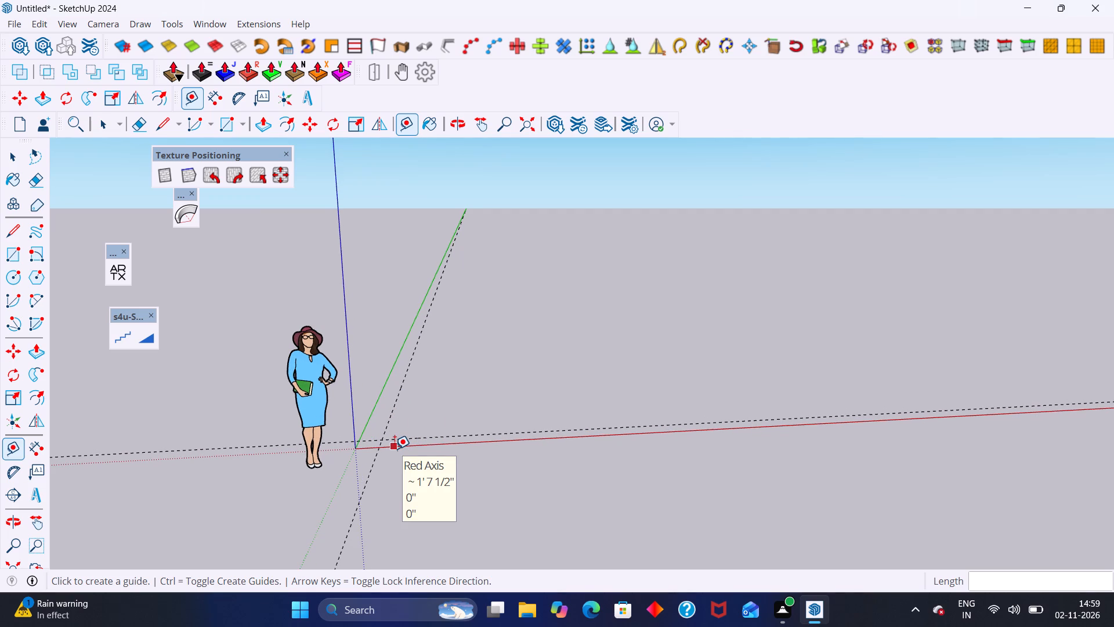
scroll(412, 422, "down", 1)
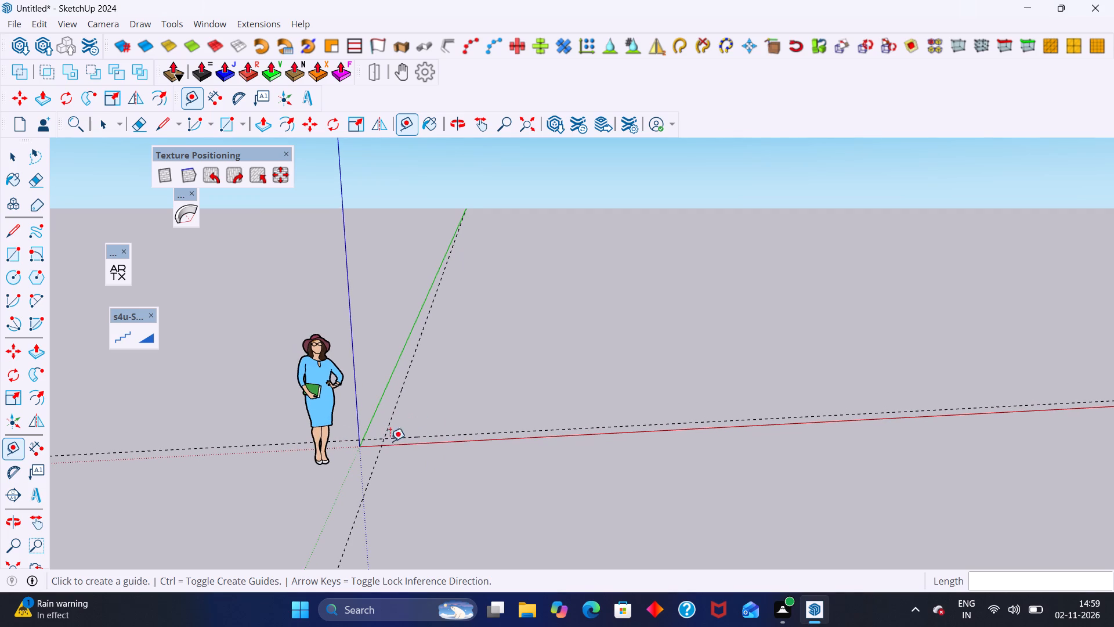
left_click(393, 415)
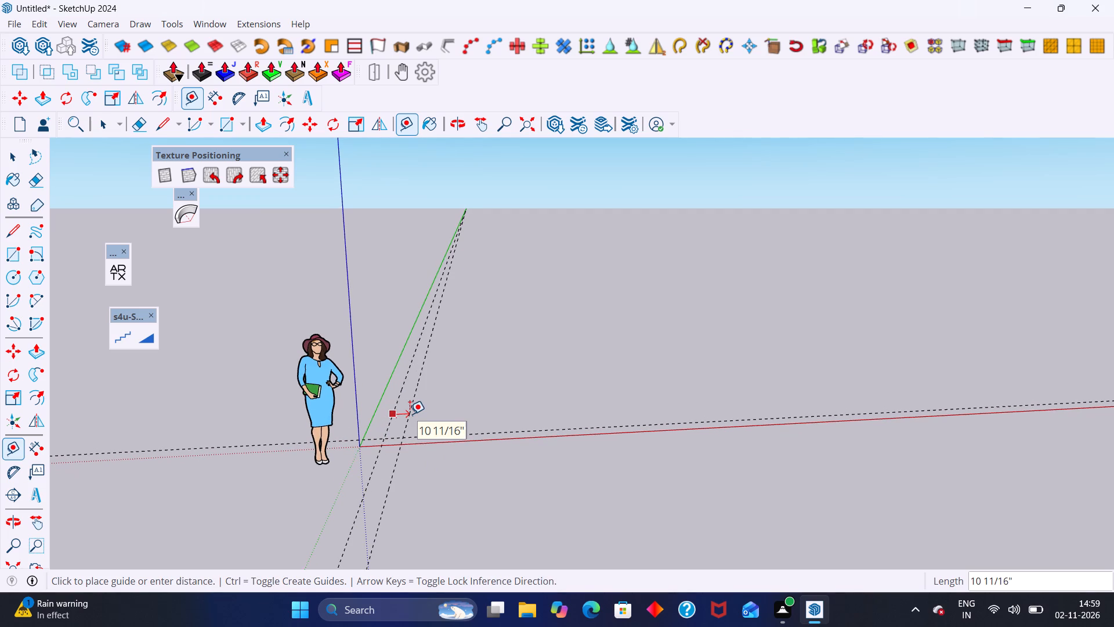
key("6")
key("BackSpace")
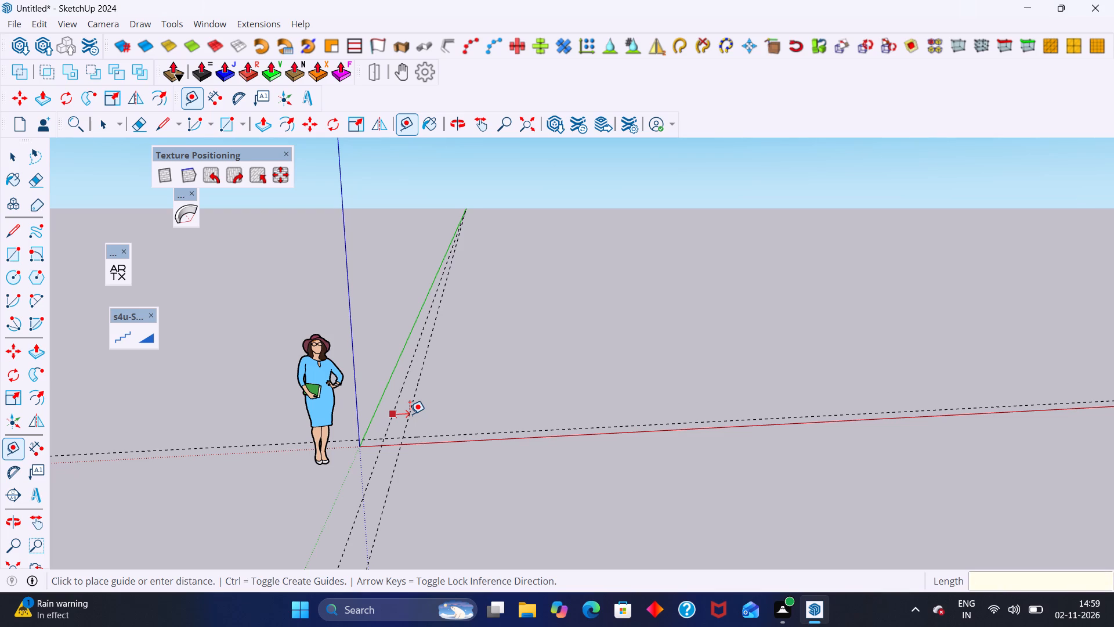
key("9")
type("\"'")
key("BackSpace")
key("BackSpace")
key("BackSpace")
key("9")
key("Return")
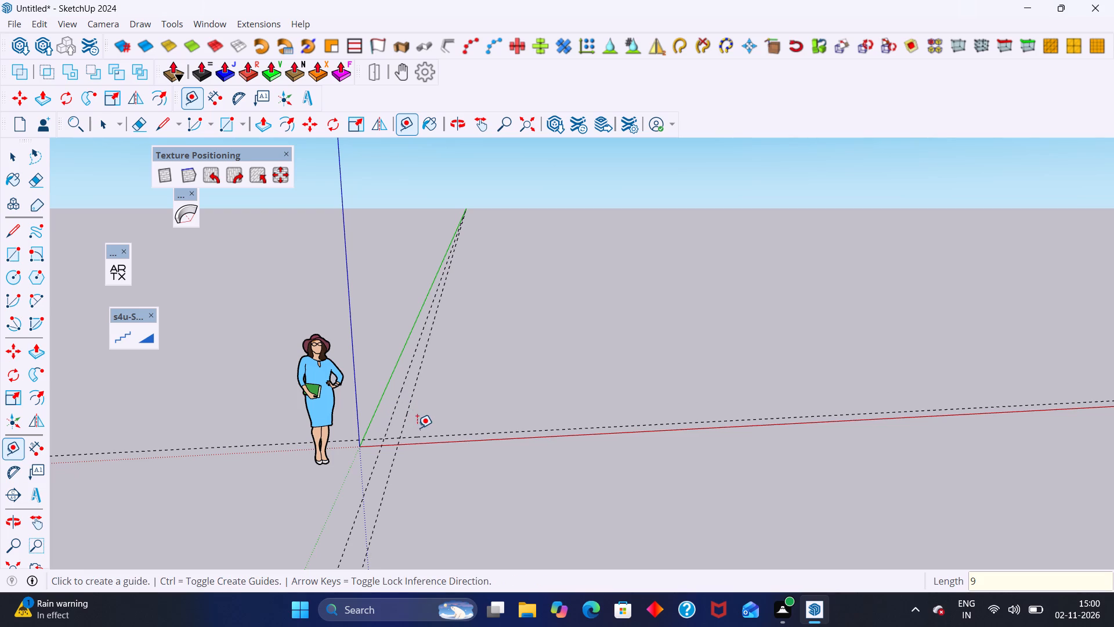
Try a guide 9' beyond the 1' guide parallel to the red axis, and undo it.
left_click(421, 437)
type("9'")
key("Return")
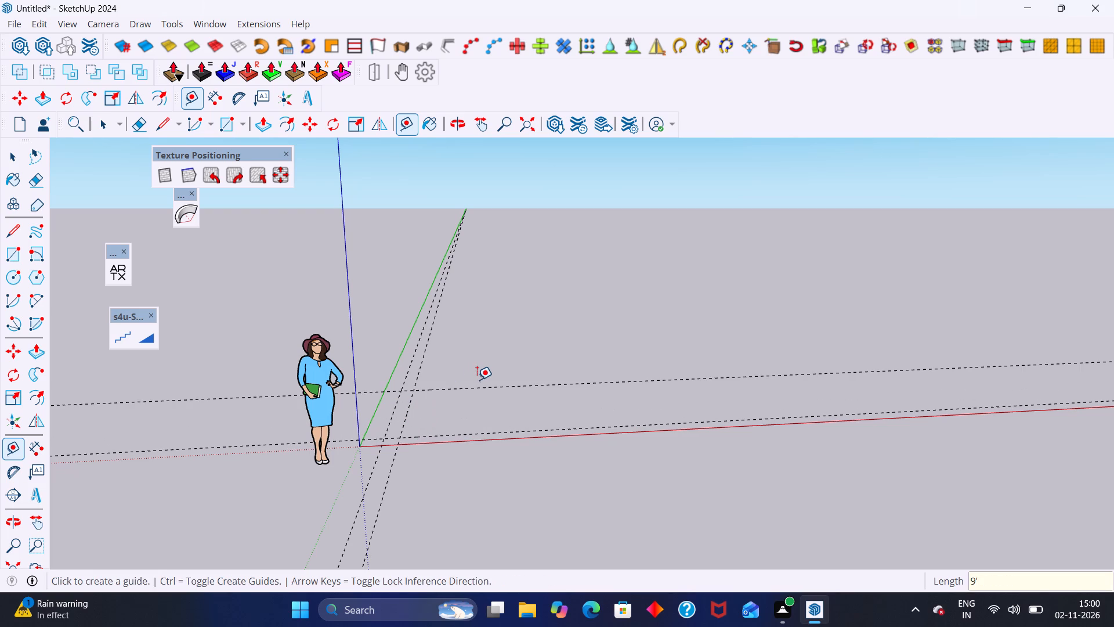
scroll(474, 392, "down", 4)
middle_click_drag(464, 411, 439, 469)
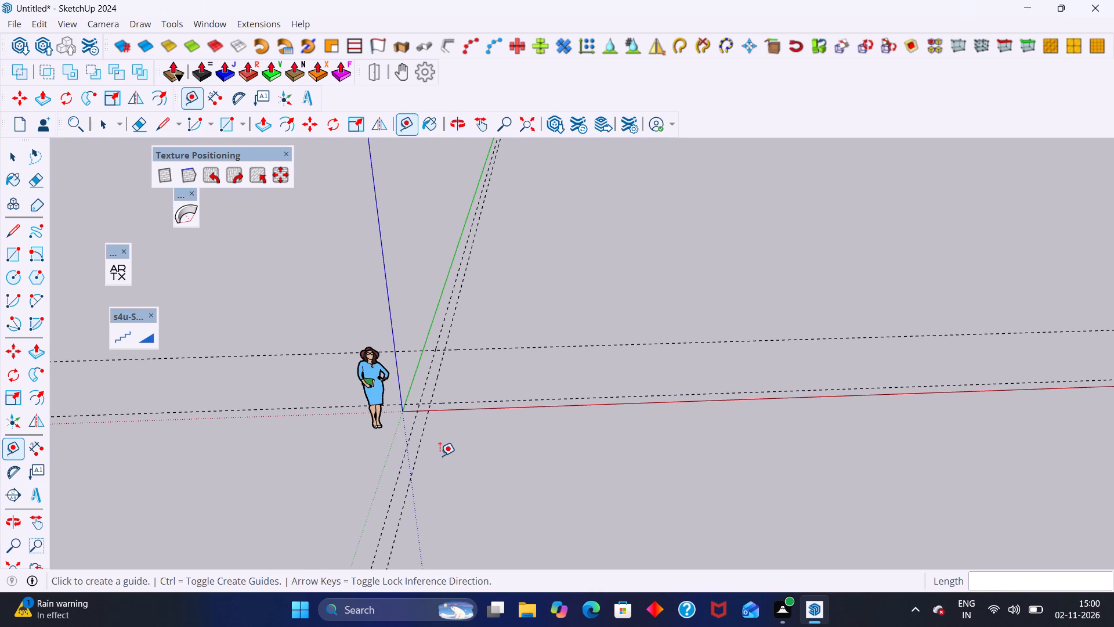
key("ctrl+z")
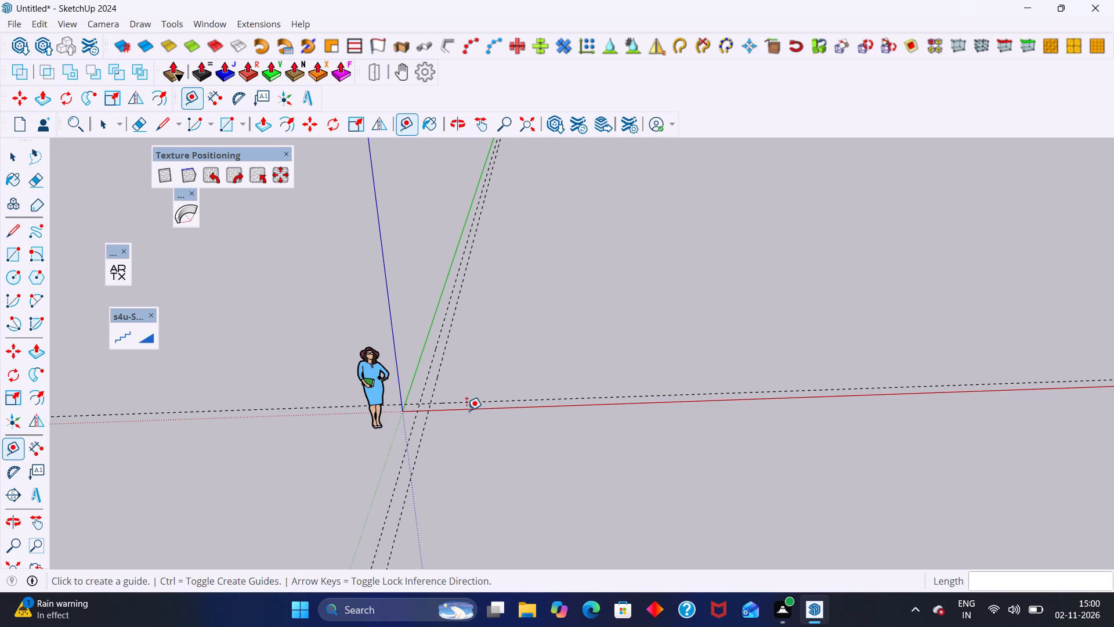
Place a guide 9" beyond the 1' guide that runs parallel to the red axis, on the side away from the axis.
left_click(471, 402)
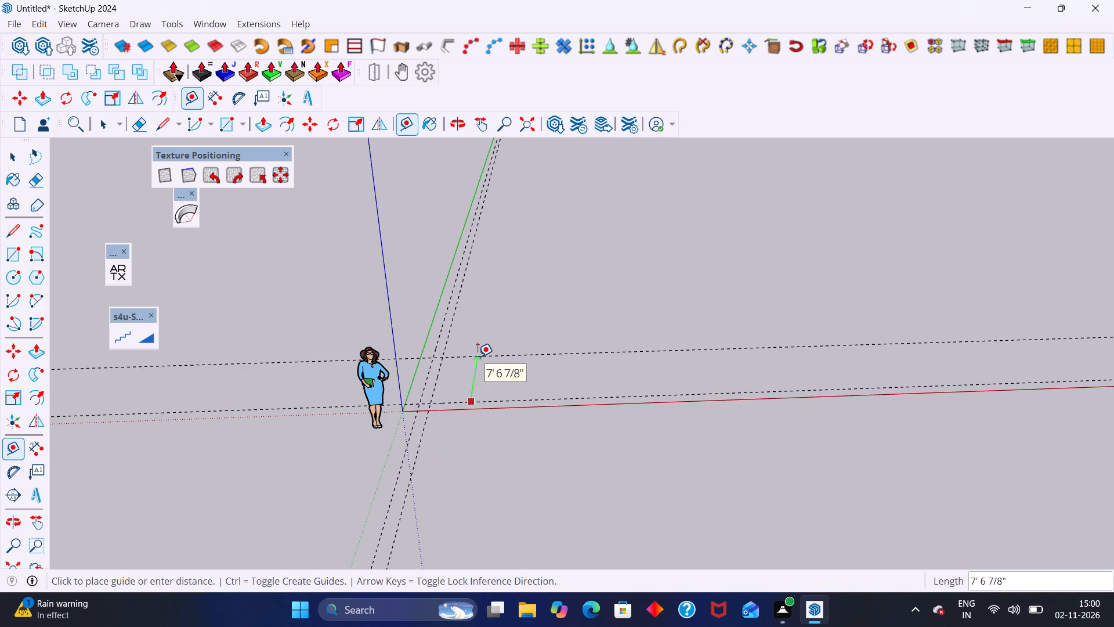
key("9")
key("Return")
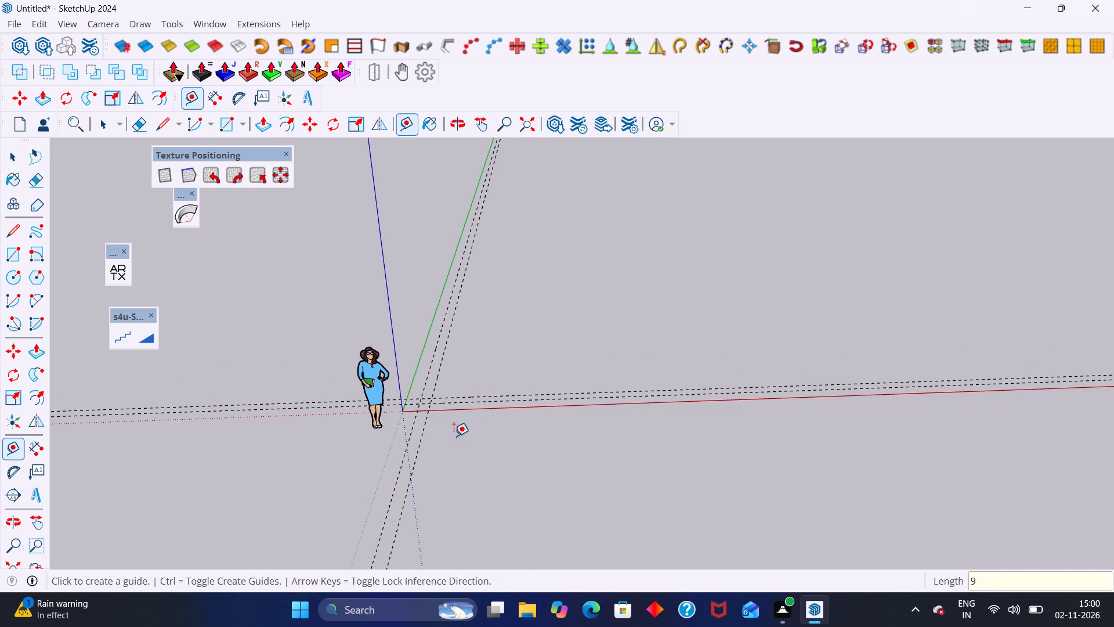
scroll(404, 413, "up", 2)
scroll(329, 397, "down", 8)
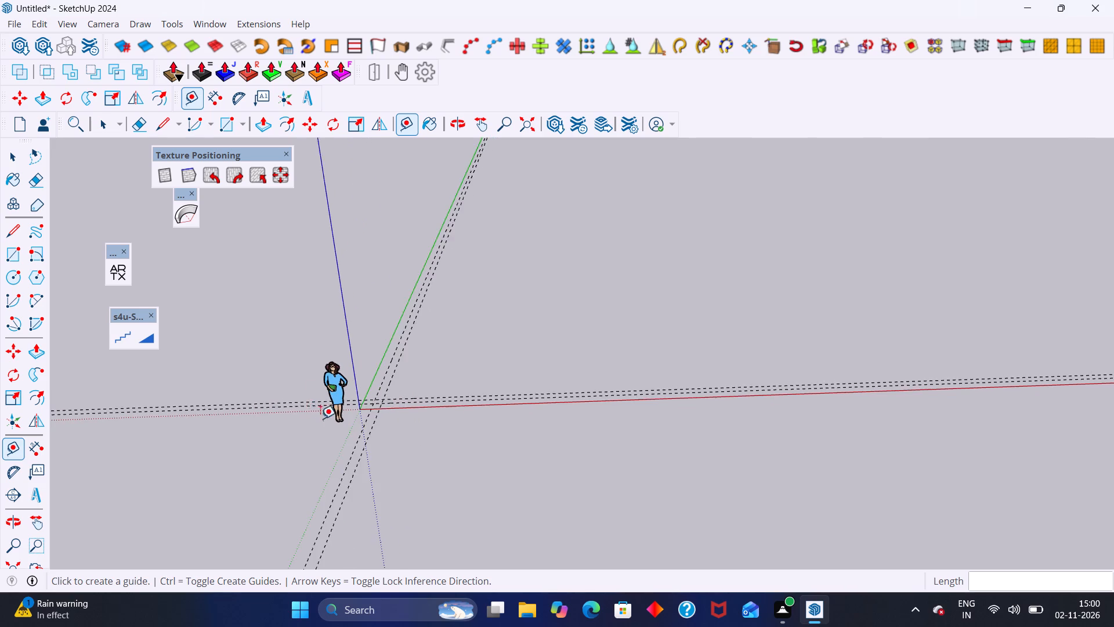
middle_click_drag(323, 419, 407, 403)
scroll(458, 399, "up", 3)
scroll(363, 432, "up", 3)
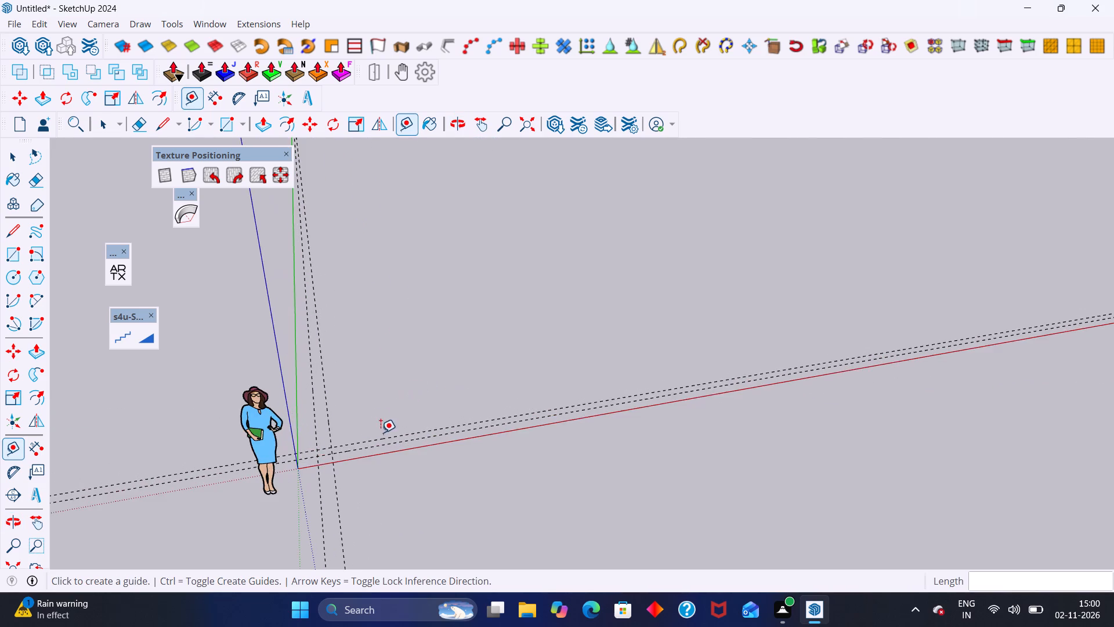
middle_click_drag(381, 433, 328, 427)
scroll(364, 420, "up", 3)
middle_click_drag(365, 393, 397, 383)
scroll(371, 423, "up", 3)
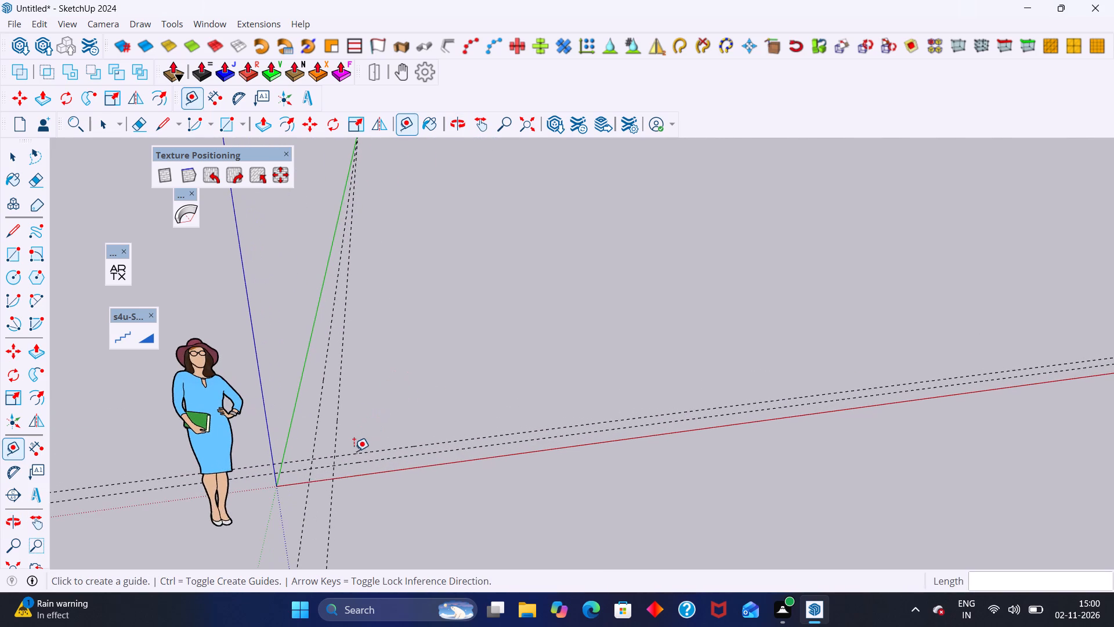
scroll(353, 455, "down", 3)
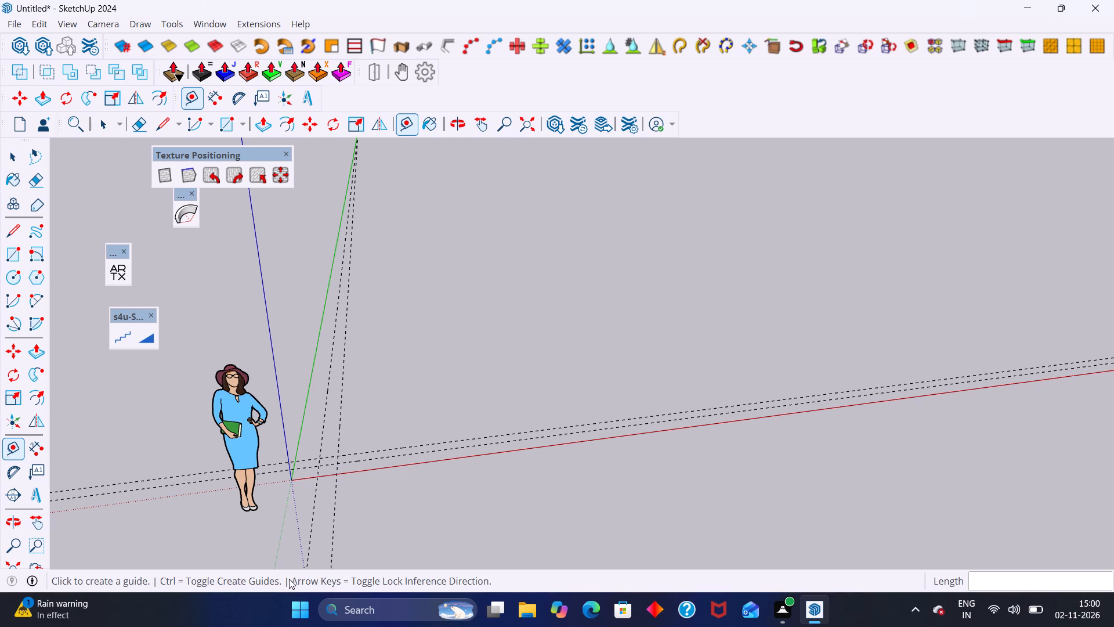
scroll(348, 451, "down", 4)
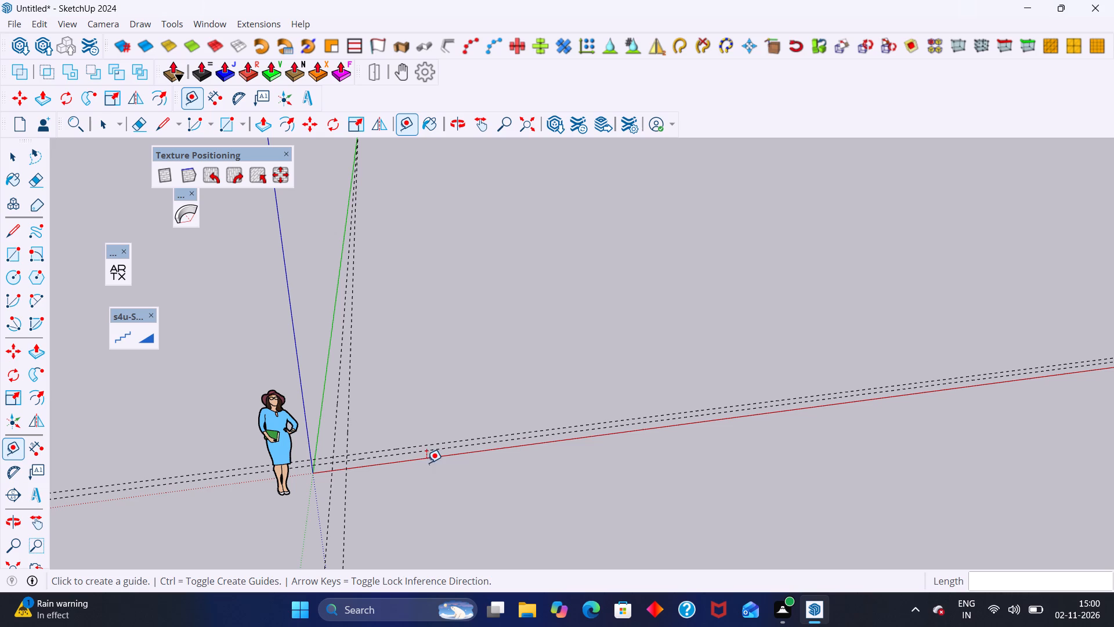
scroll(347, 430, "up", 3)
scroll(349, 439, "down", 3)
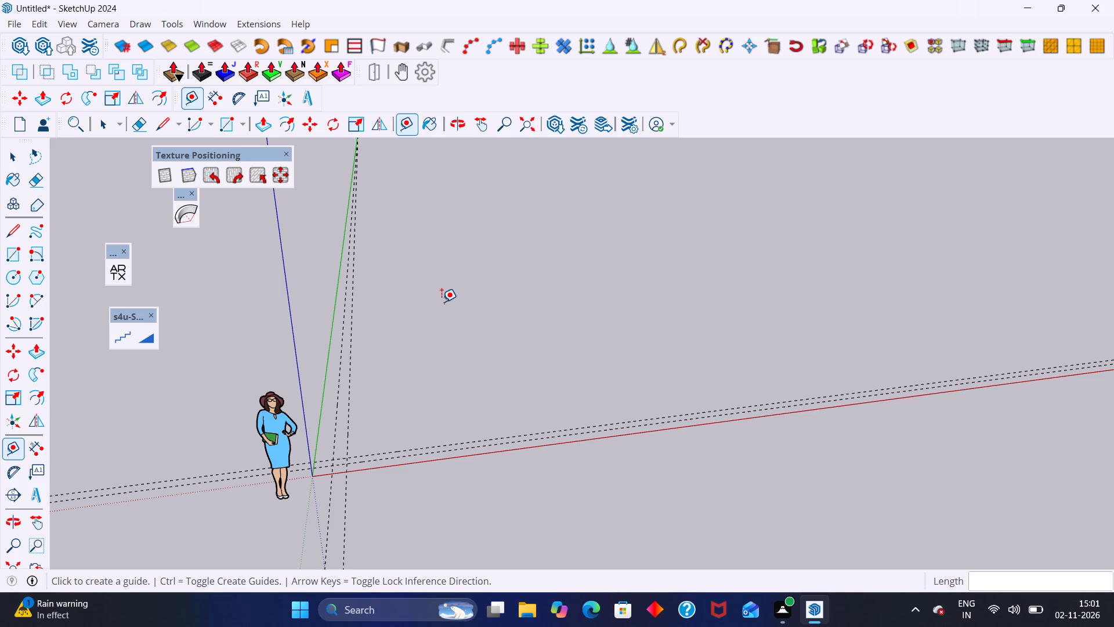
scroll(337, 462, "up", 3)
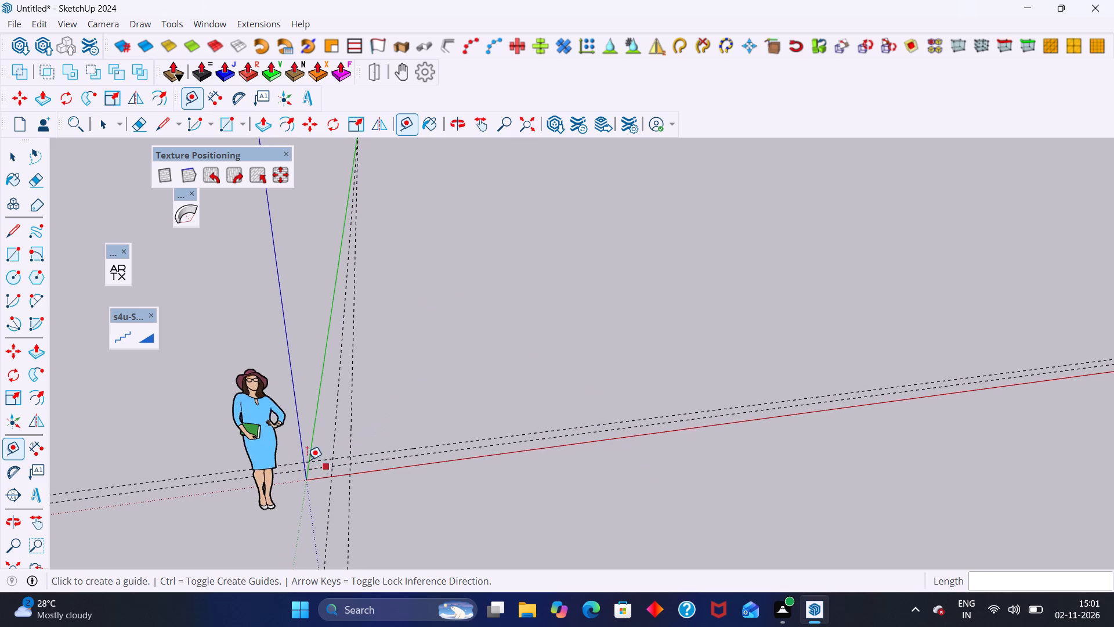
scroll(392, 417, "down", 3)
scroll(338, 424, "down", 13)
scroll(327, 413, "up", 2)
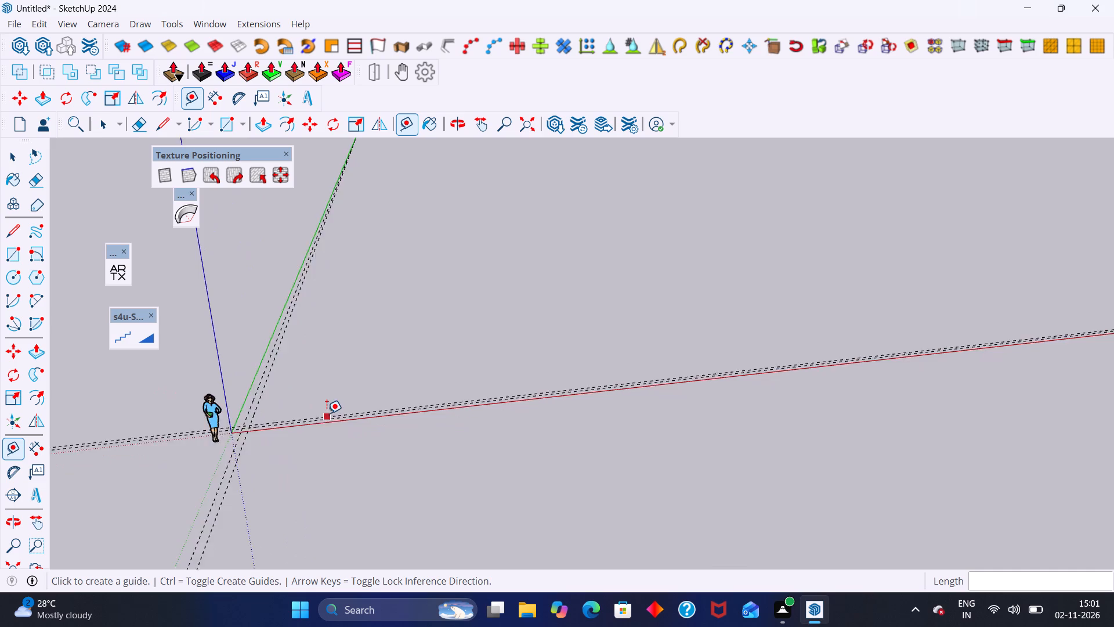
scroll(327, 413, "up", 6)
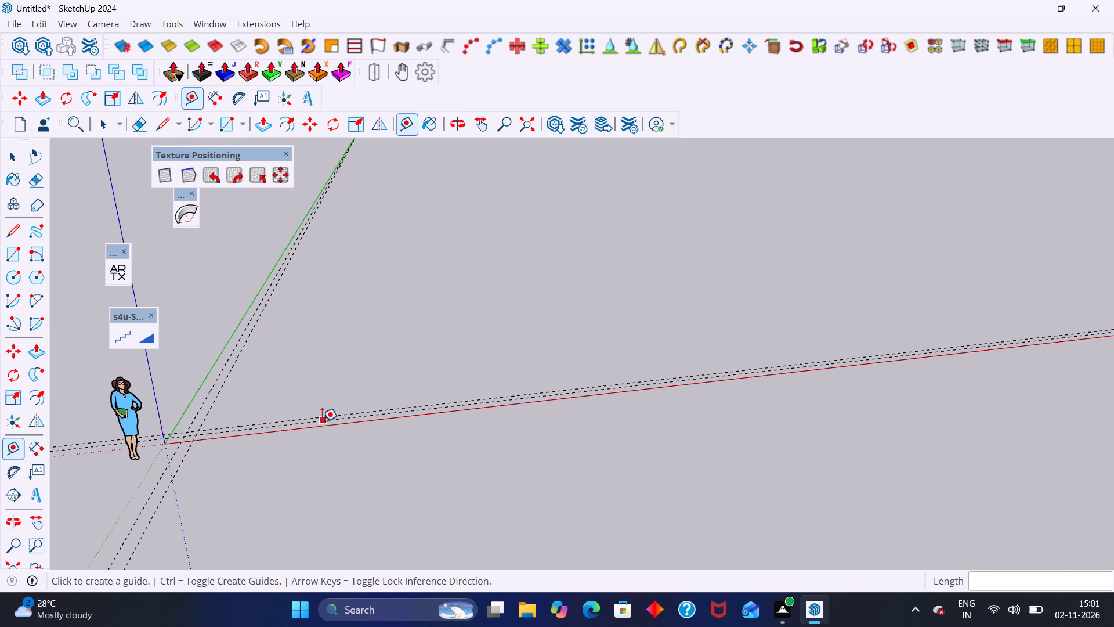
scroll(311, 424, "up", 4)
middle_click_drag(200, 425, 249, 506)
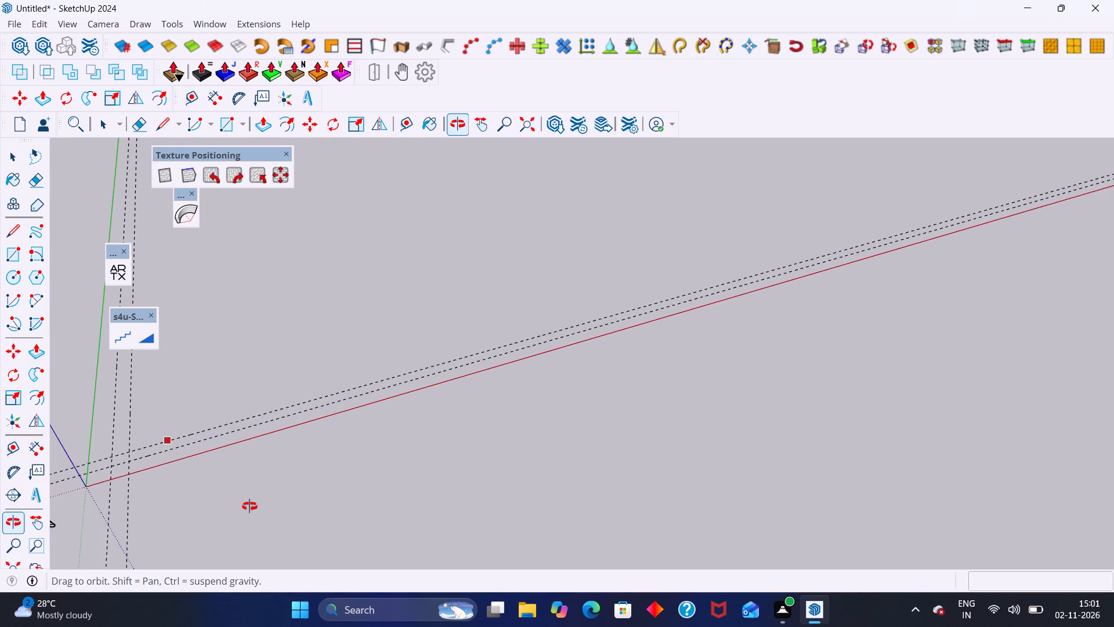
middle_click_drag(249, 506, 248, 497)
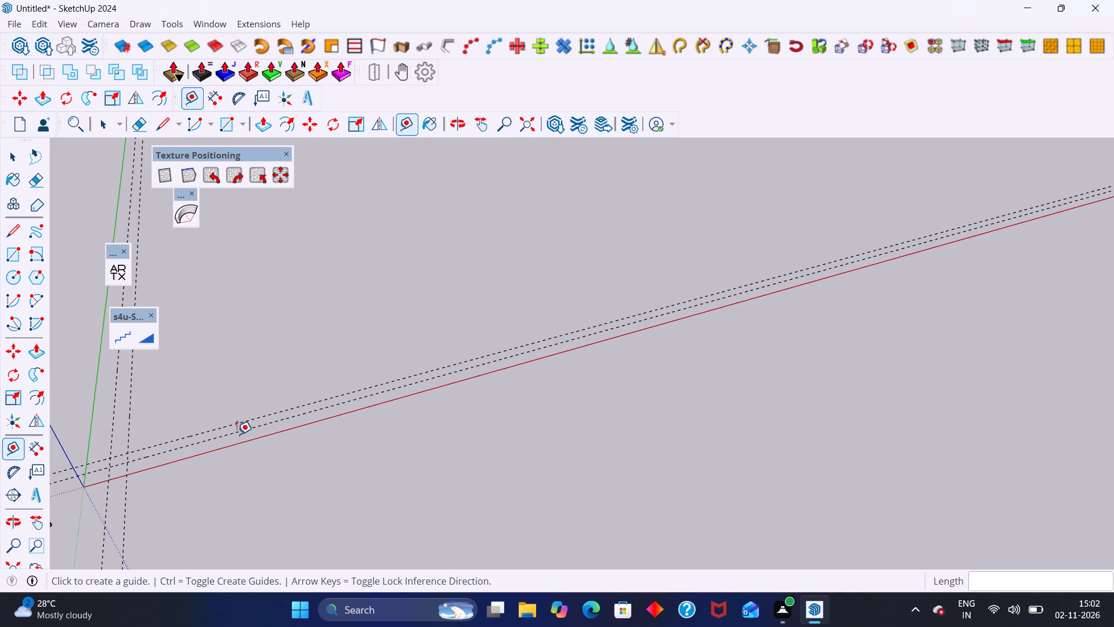
Place a guide 5" from the 1' guide parallel to the red axis, between it and the next parallel guide.
scroll(154, 445, "down", 1)
scroll(130, 429, "up", 5)
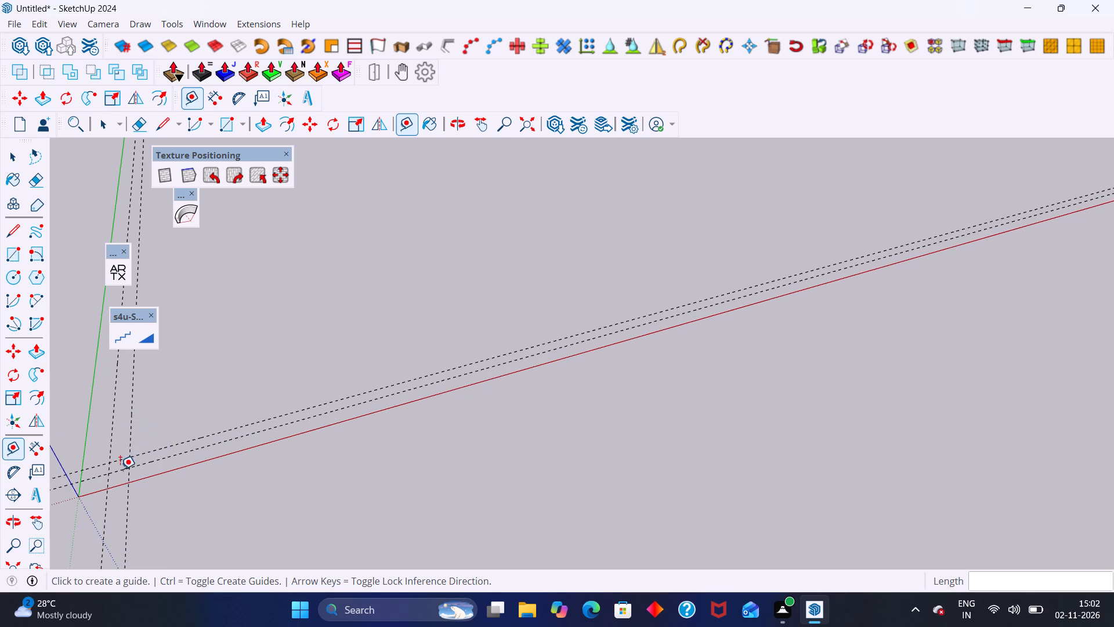
scroll(120, 469, "up", 4)
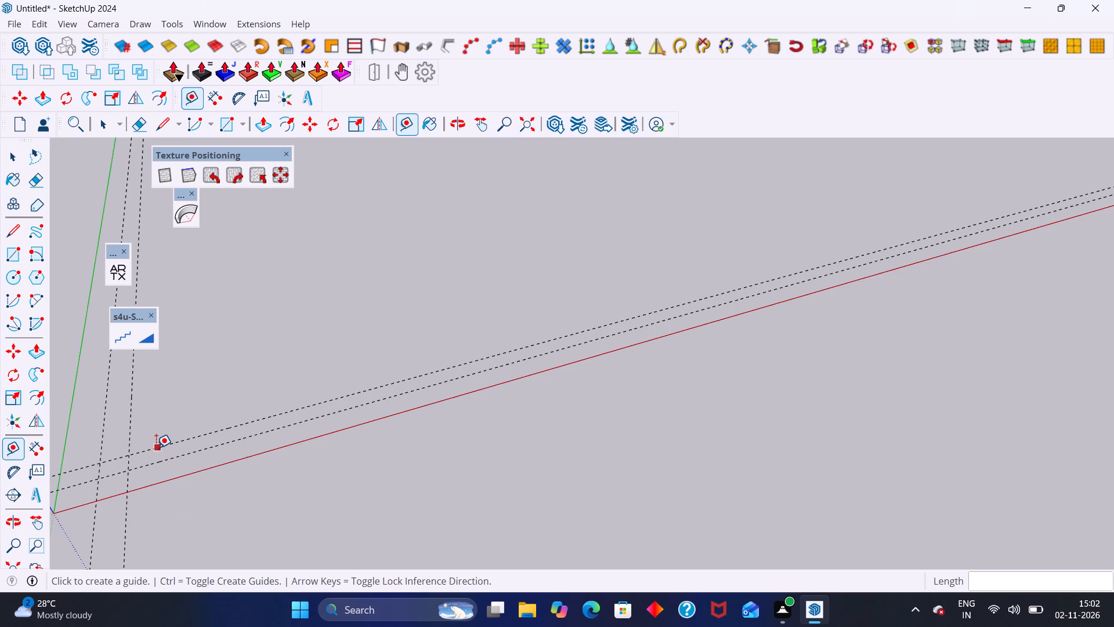
scroll(155, 457, "up", 5)
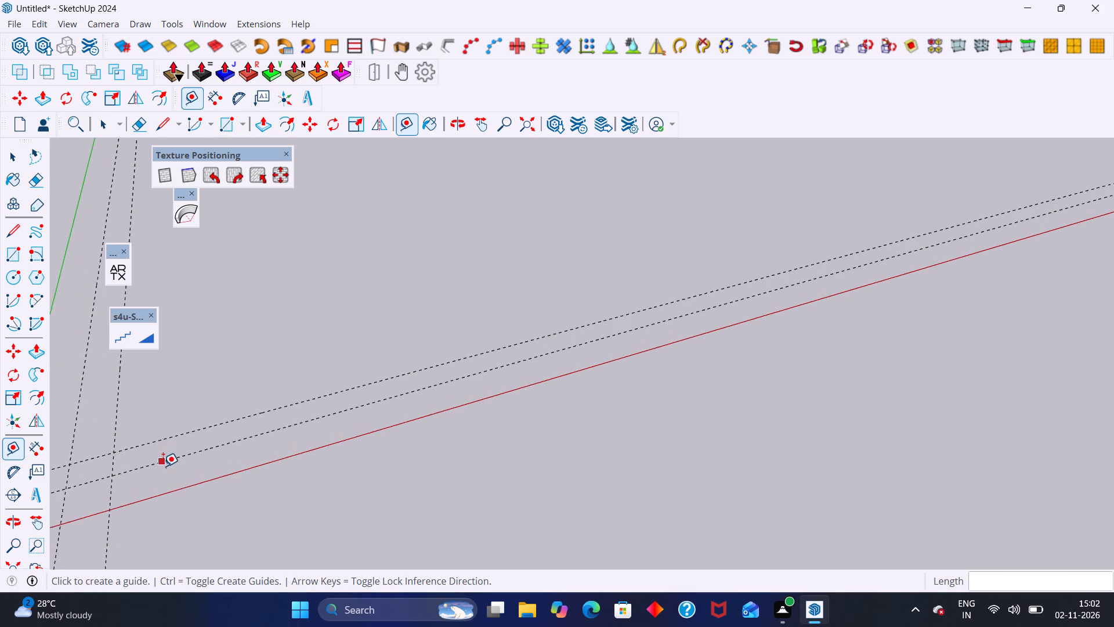
scroll(163, 466, "up", 4)
left_click(154, 460)
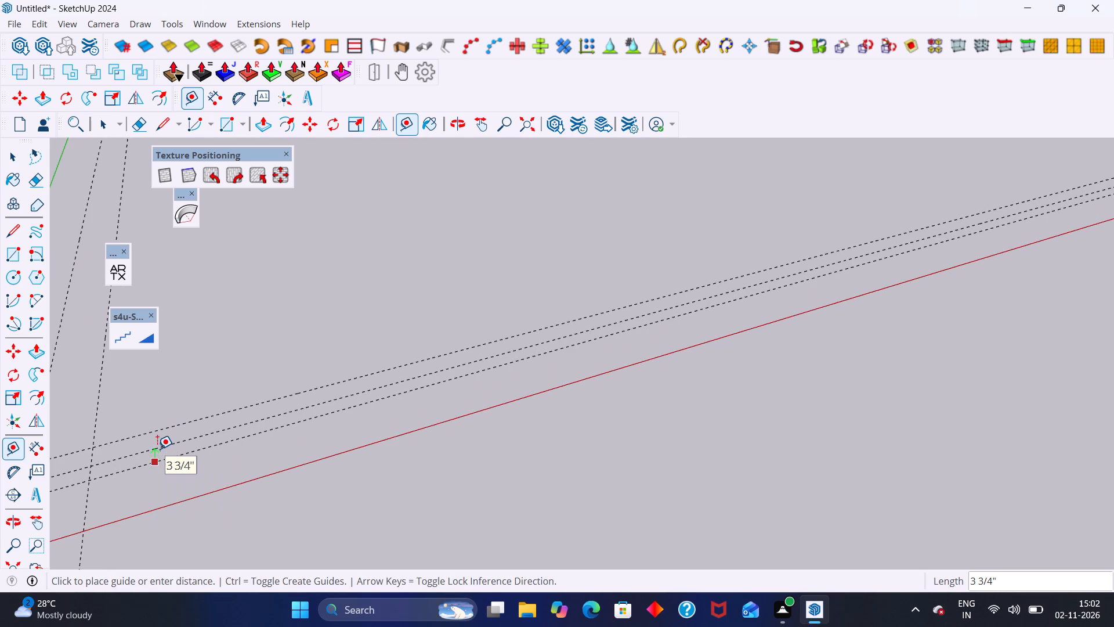
key("5")
key("Return")
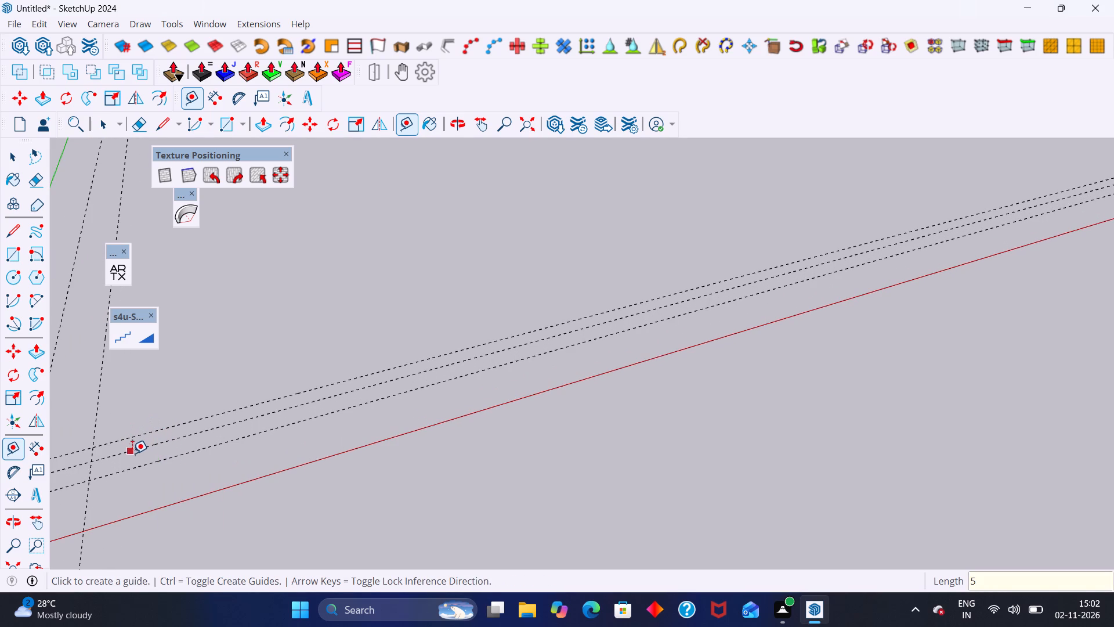
Place a guide 5' beyond the middle of the three guides nearest the red axis, on the side away from the axis.
left_click(133, 452)
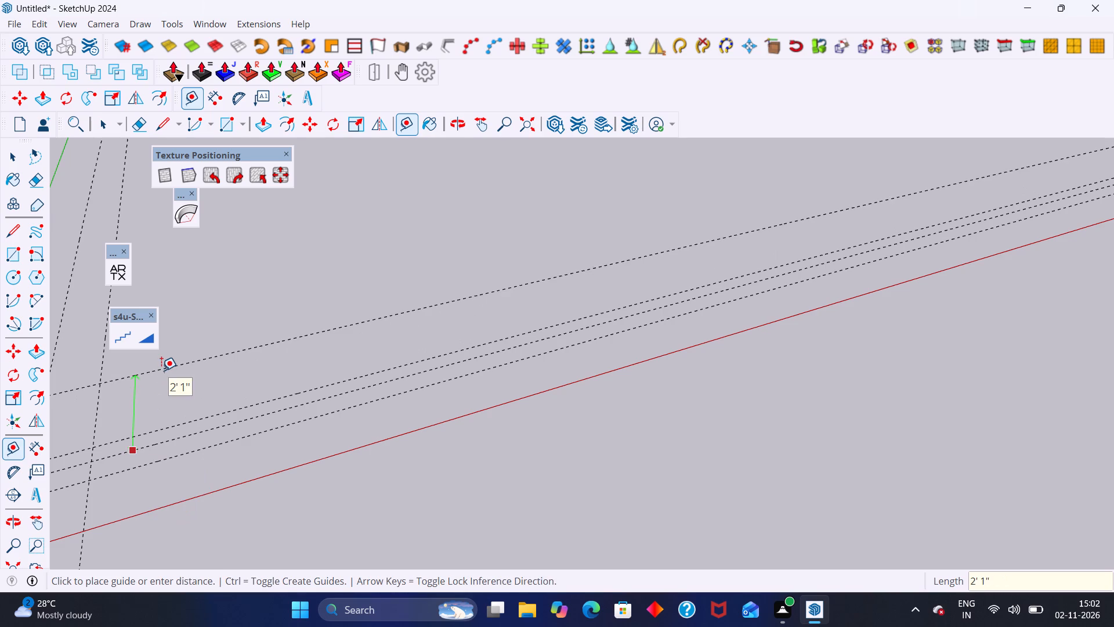
type("5'")
key("Return")
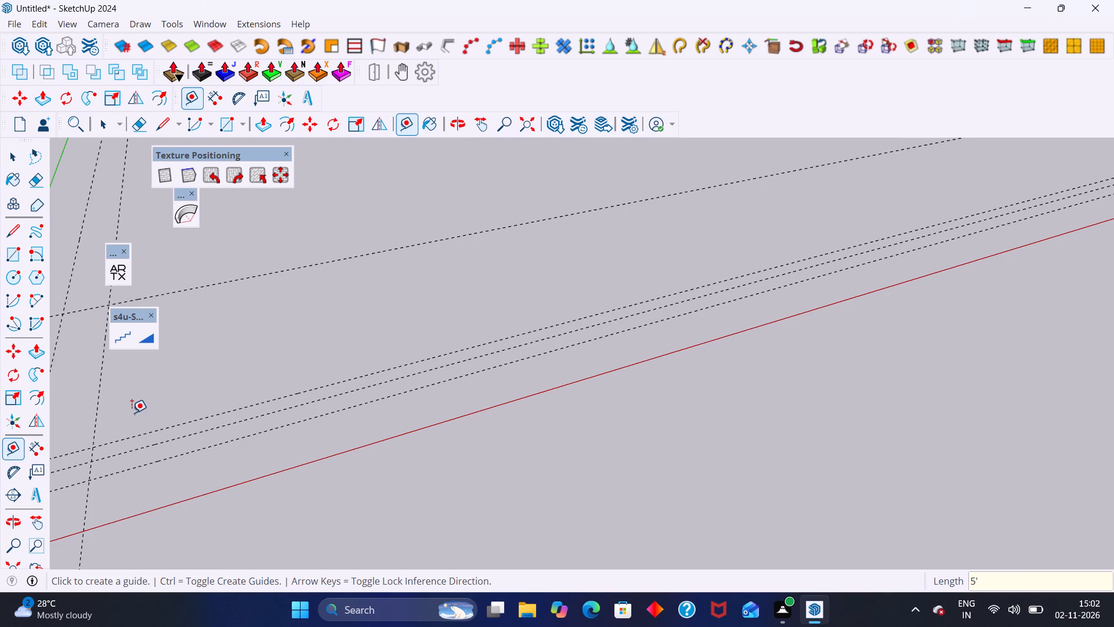
Place a guide 9" beyond the 5' guide parallel to the red axis, on the side away from the axis.
scroll(232, 389, "down", 17)
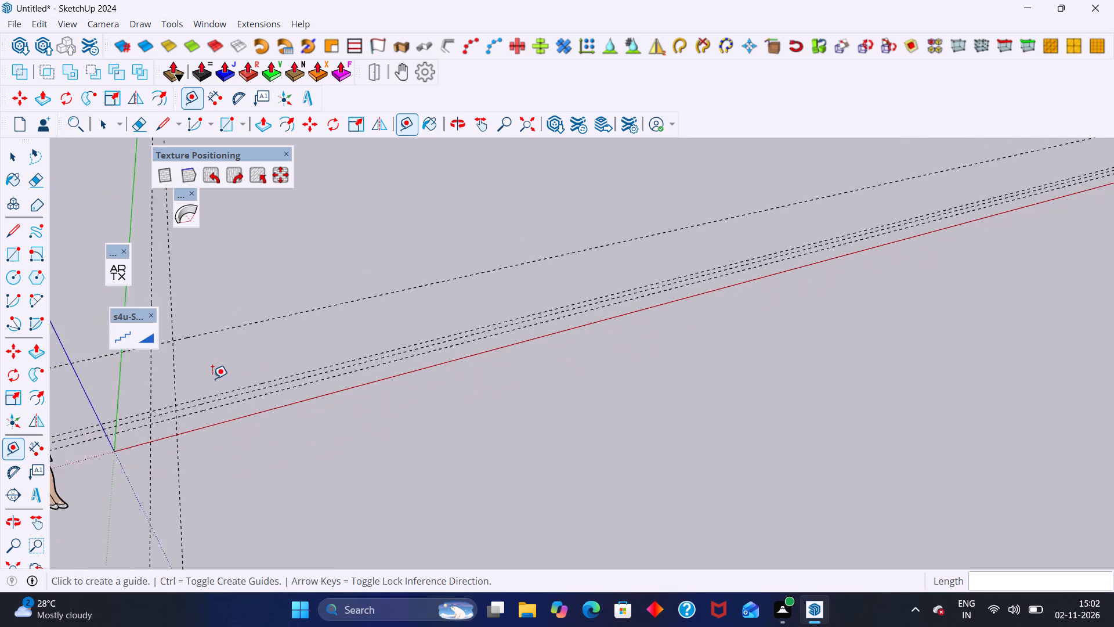
scroll(212, 379, "down", 2)
scroll(212, 370, "up", 1)
middle_click_drag(212, 370, 176, 439)
scroll(245, 329, "up", 12)
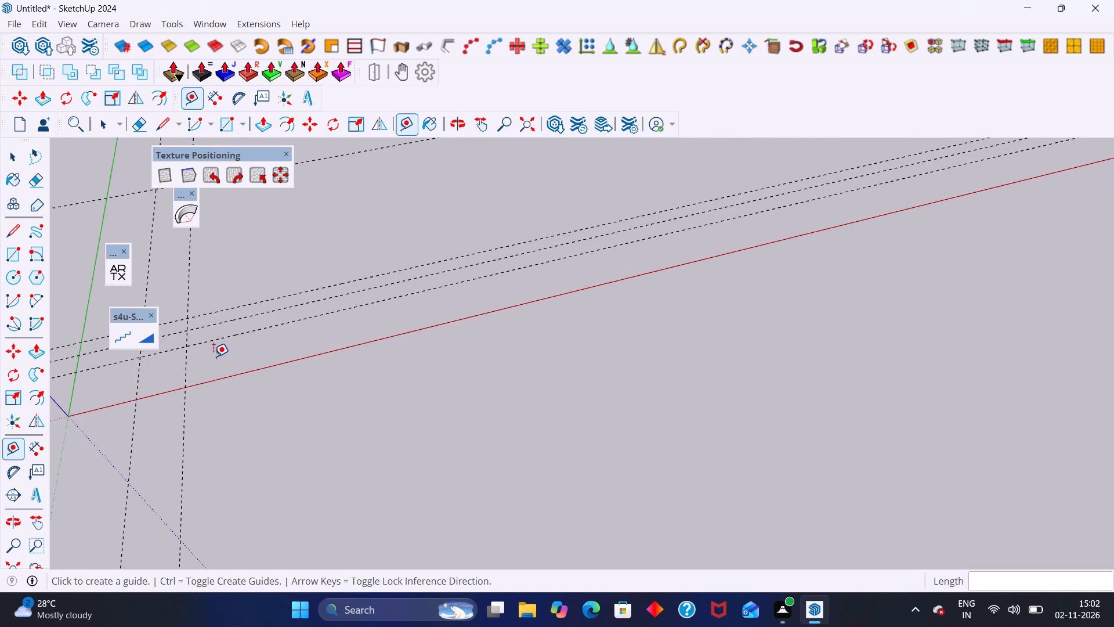
scroll(180, 413, "down", 11)
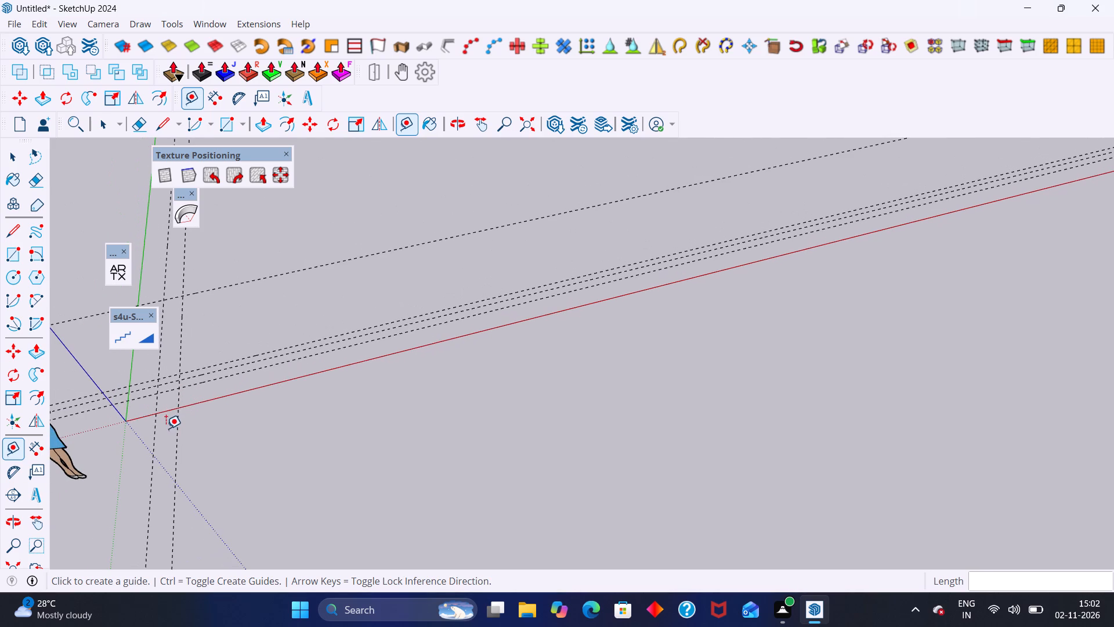
scroll(206, 384, "down", 2)
scroll(223, 330, "up", 2)
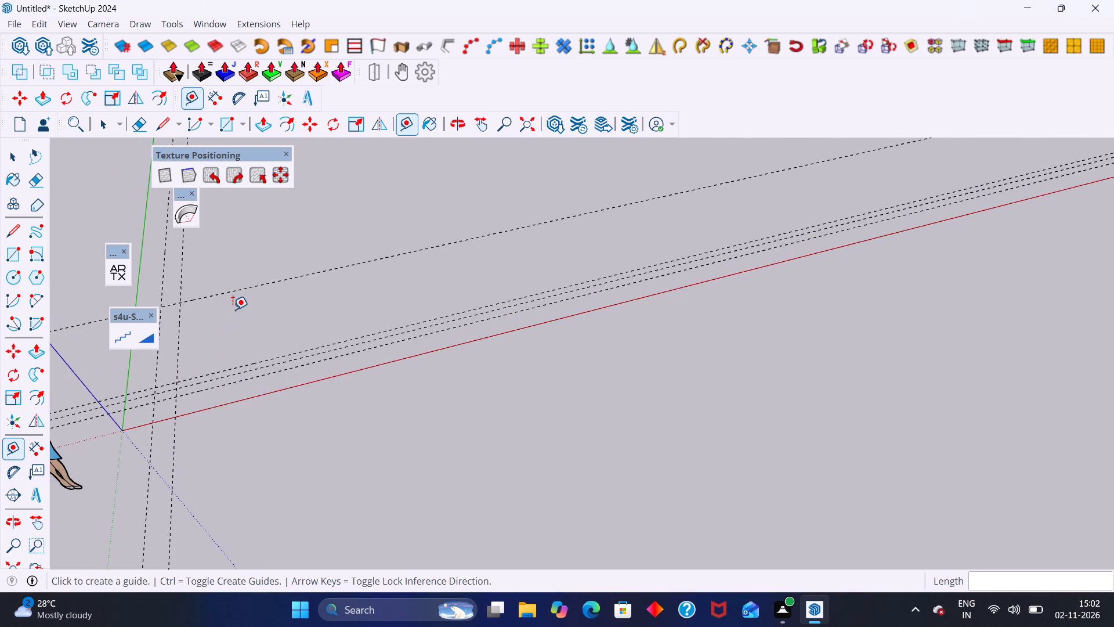
left_click(238, 288)
key("9")
key("Return")
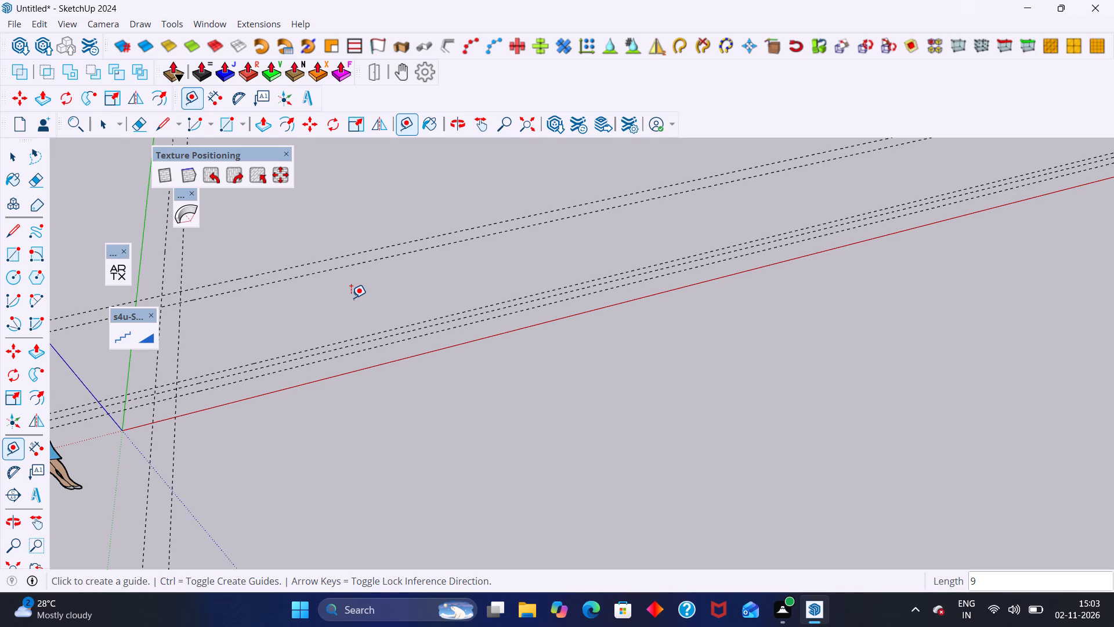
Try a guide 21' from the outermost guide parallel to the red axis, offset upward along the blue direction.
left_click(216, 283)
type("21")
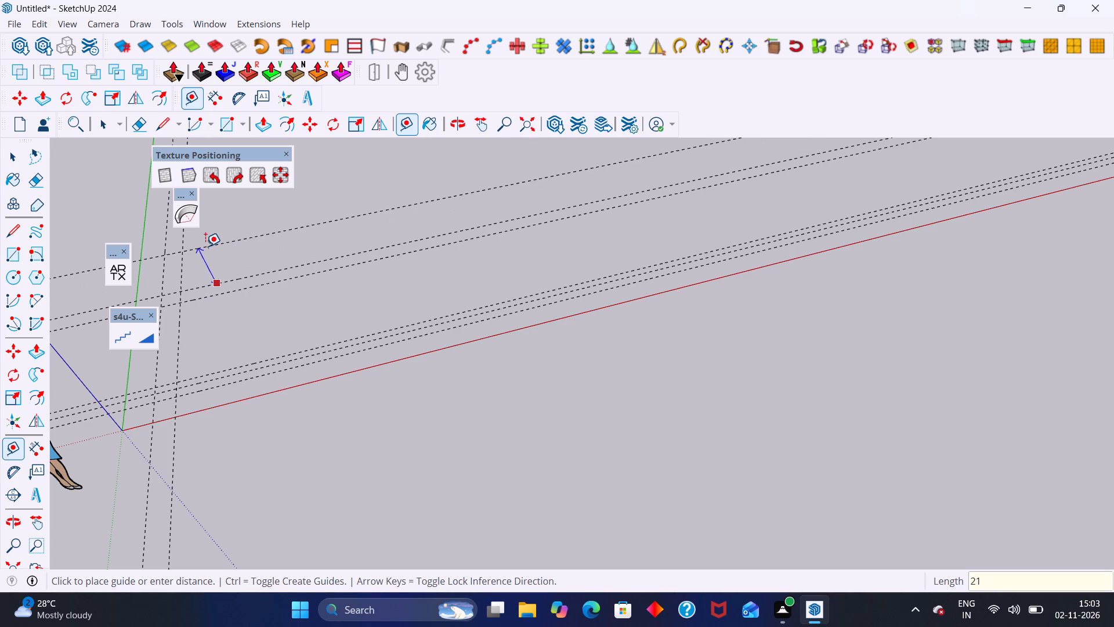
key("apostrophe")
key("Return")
Place a guide 12' beyond the outer guide of the second pair parallel to the red axis, offset along the green direction.
scroll(232, 296, "down", 9)
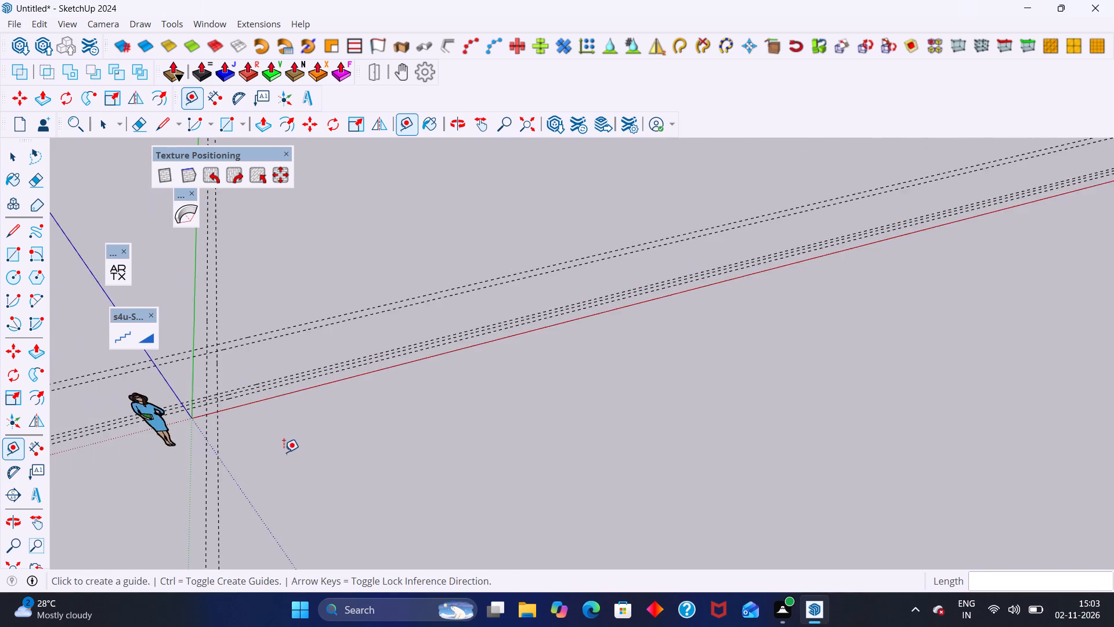
scroll(284, 452, "down", 14)
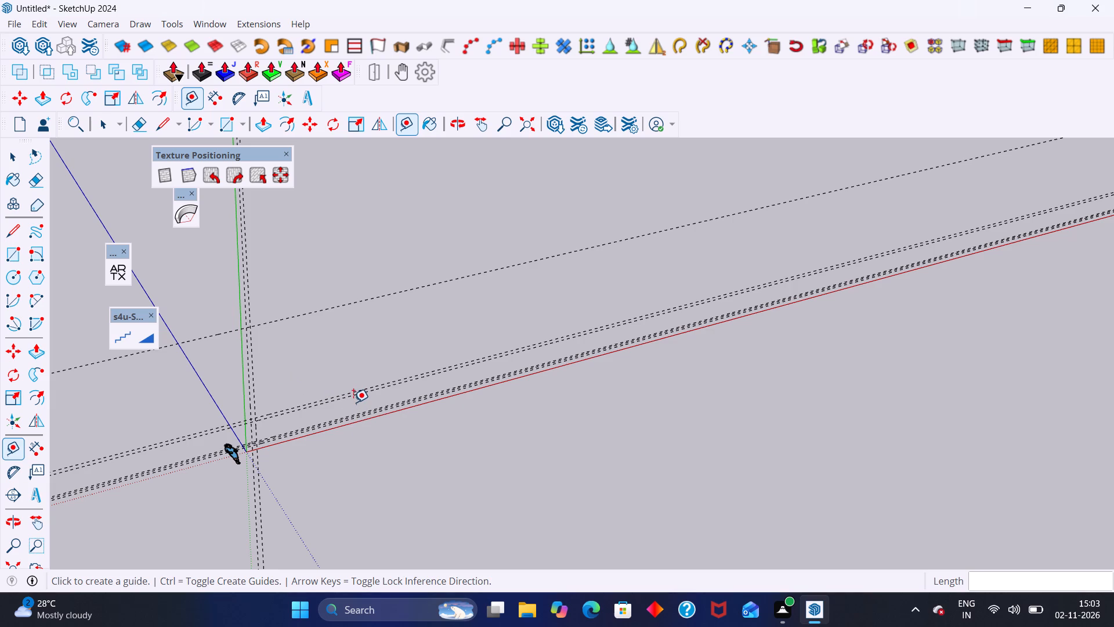
scroll(389, 390, "down", 8)
scroll(334, 370, "up", 6)
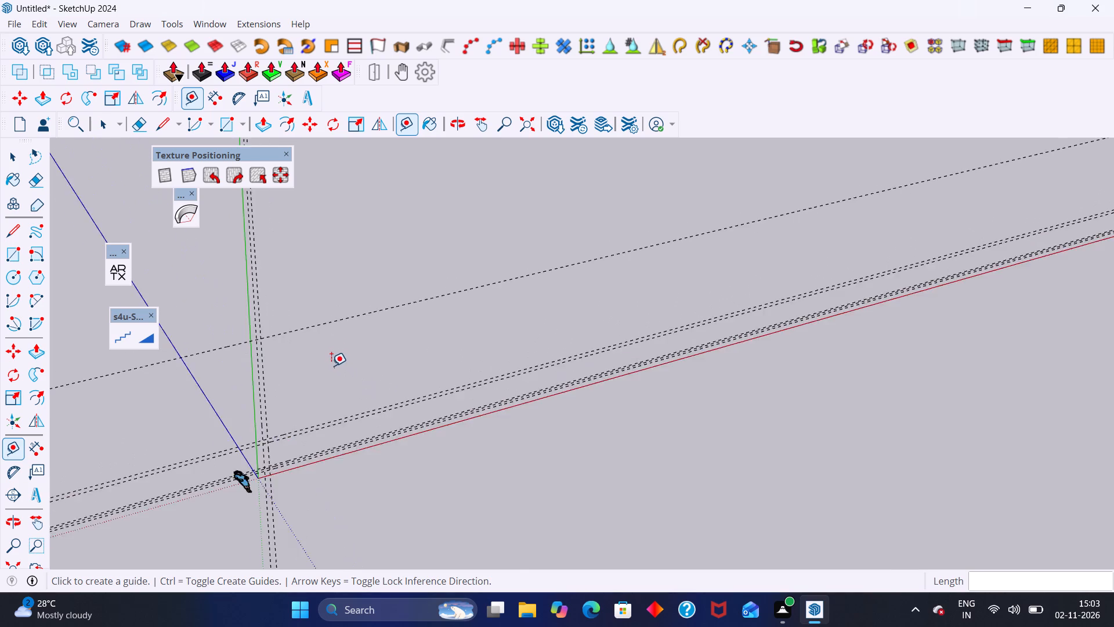
scroll(331, 366, "up", 17)
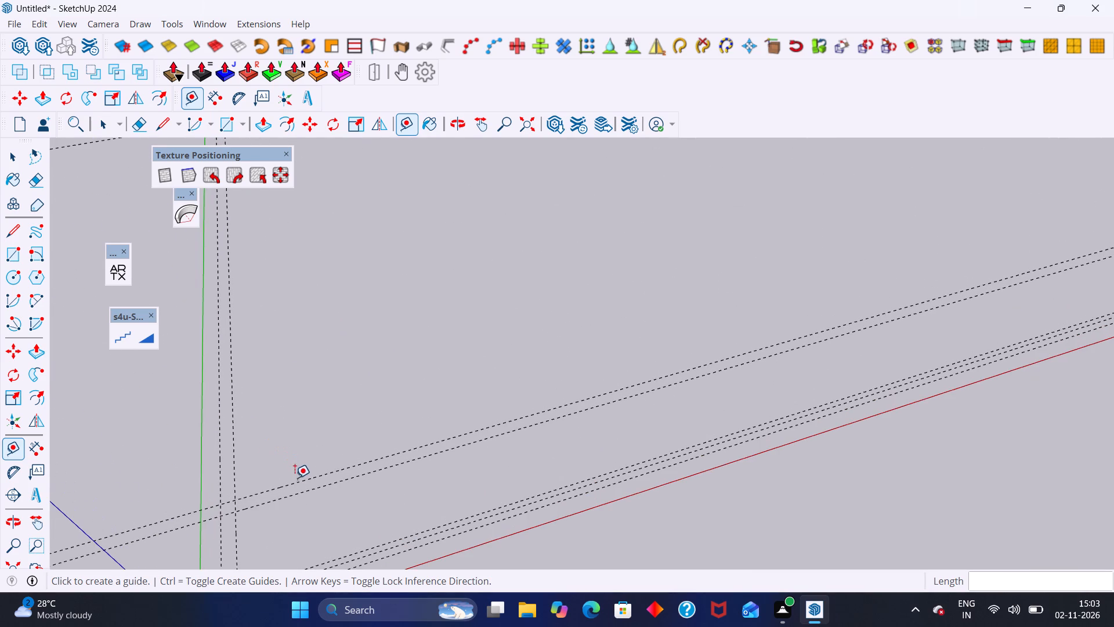
left_click(296, 481)
type("12'")
key("Return")
Delete the outermost of the three closely spaced guides nearest the red axis.
scroll(295, 425, "down", 9)
key("space")
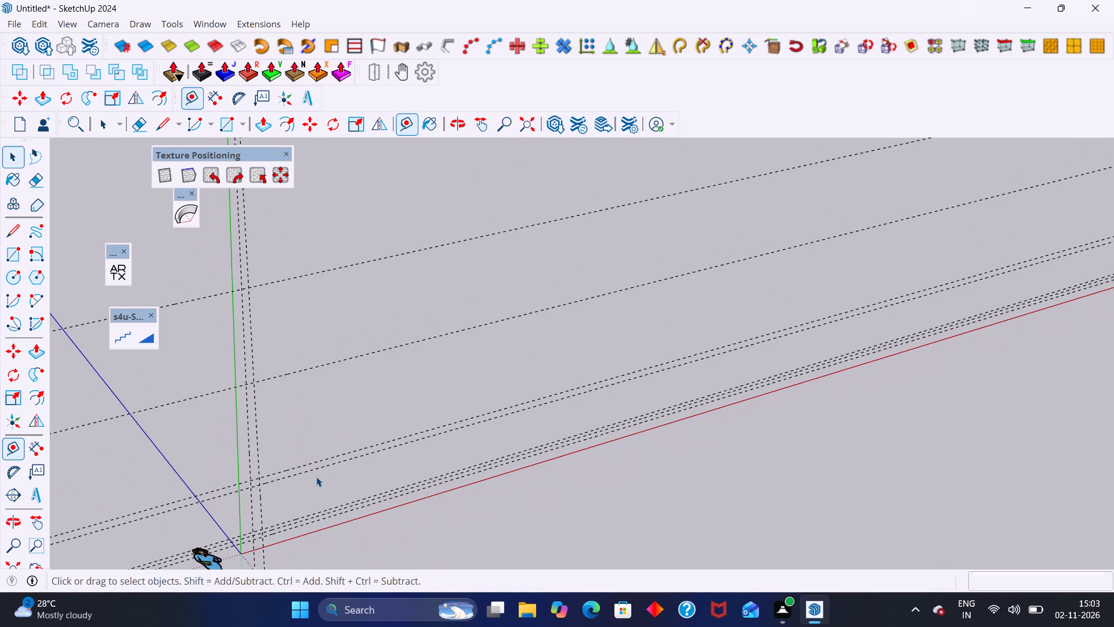
scroll(327, 495, "up", 19)
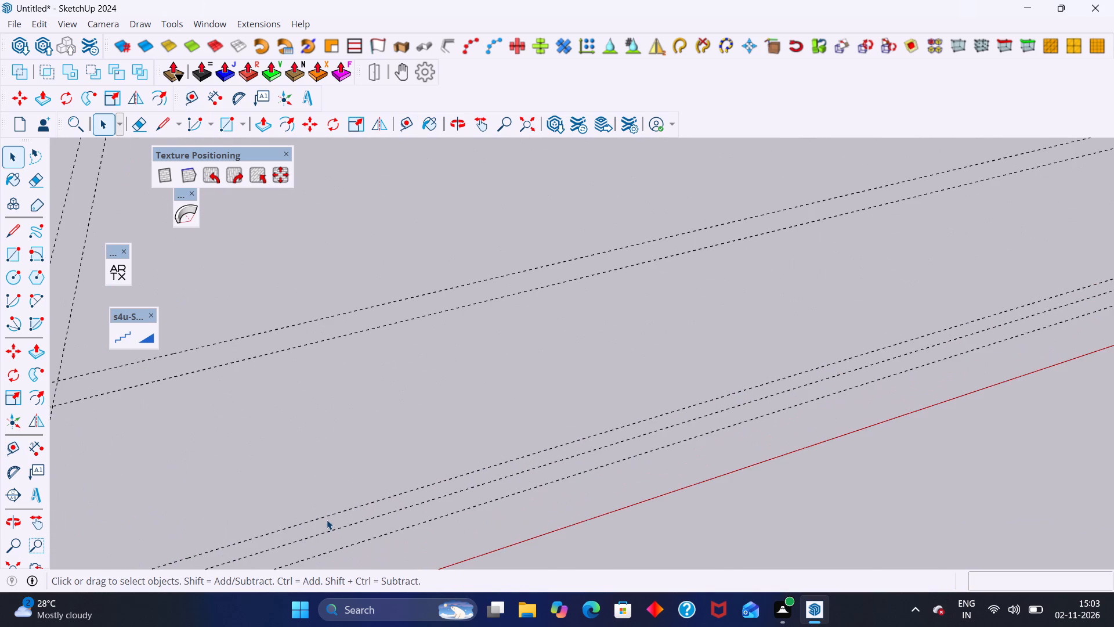
left_click(330, 515)
key("Delete")
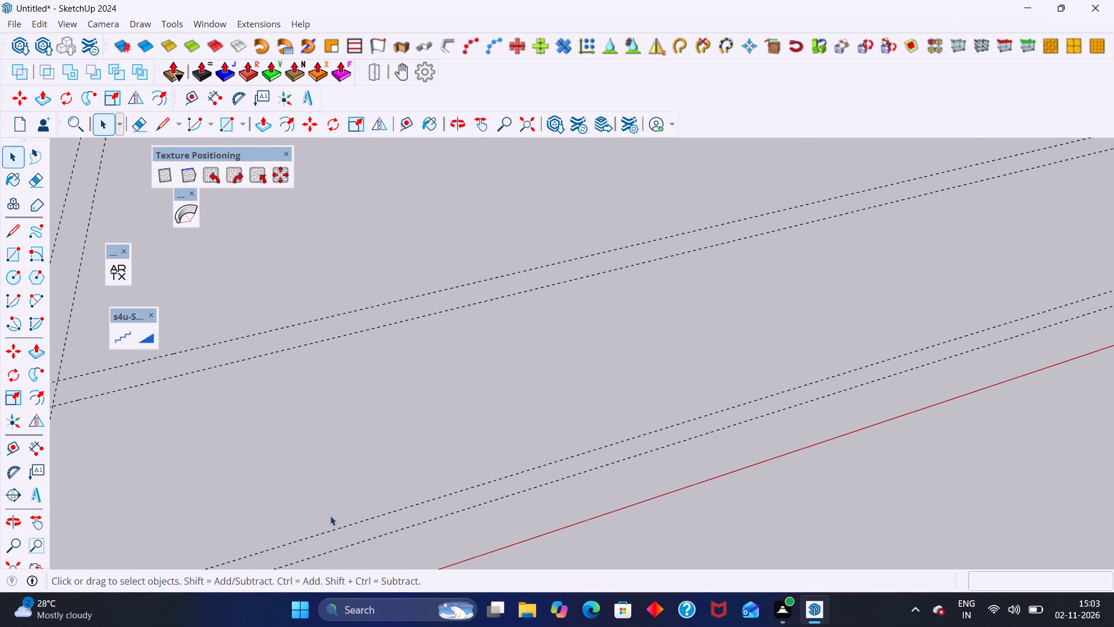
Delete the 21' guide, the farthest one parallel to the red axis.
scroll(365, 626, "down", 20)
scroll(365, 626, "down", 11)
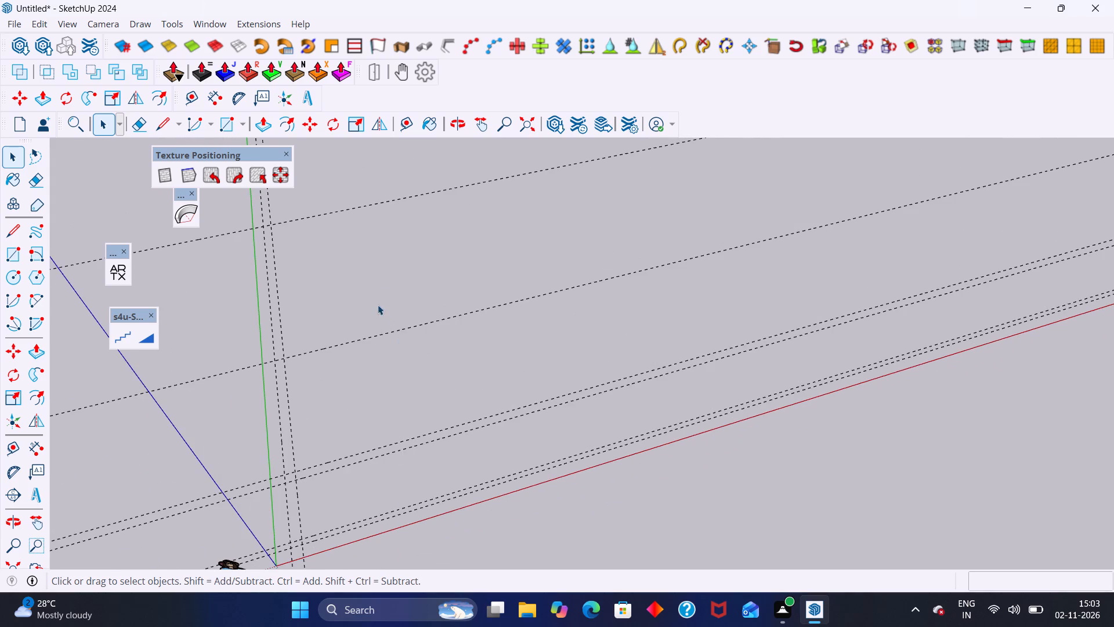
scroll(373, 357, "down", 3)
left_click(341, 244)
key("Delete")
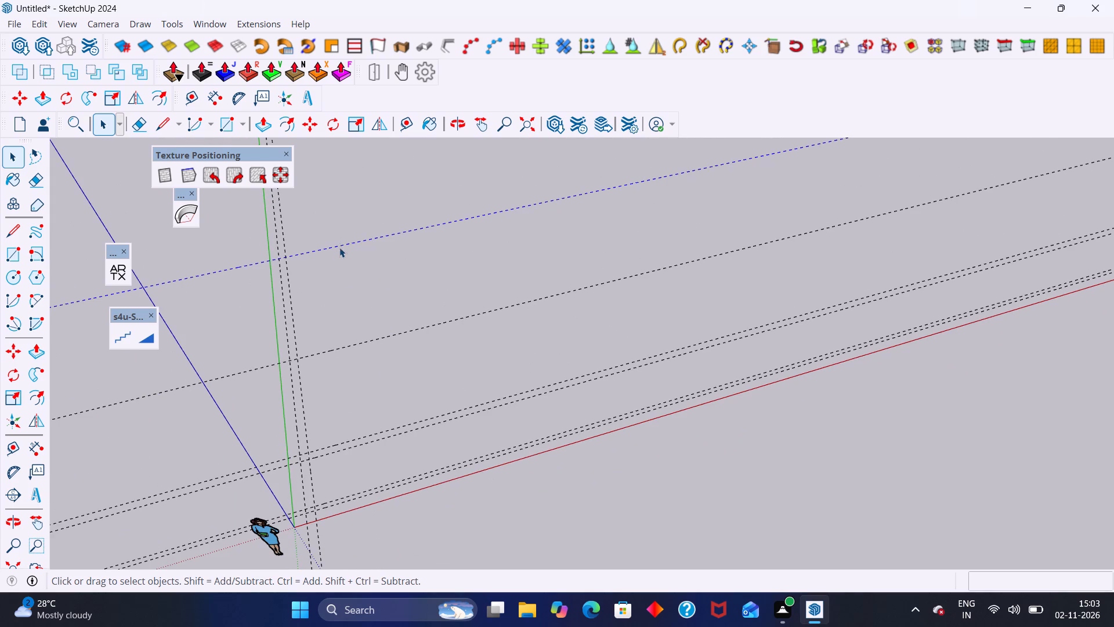
Place a guide 9" beyond the 12' guide parallel to the red axis, on the side away from the axis.
key("t")
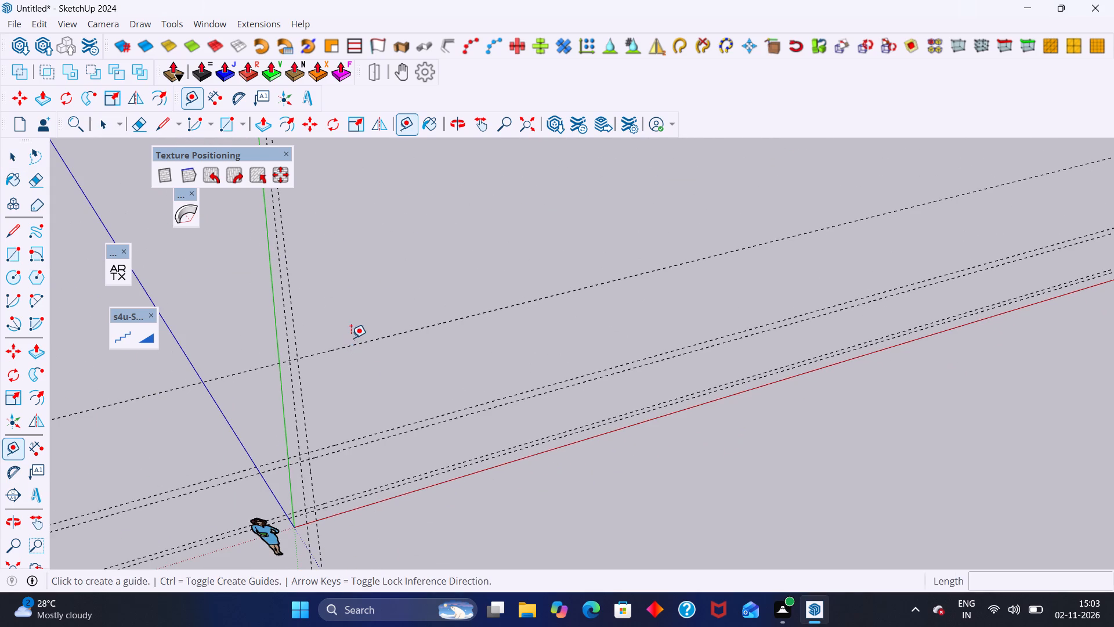
left_click(360, 345)
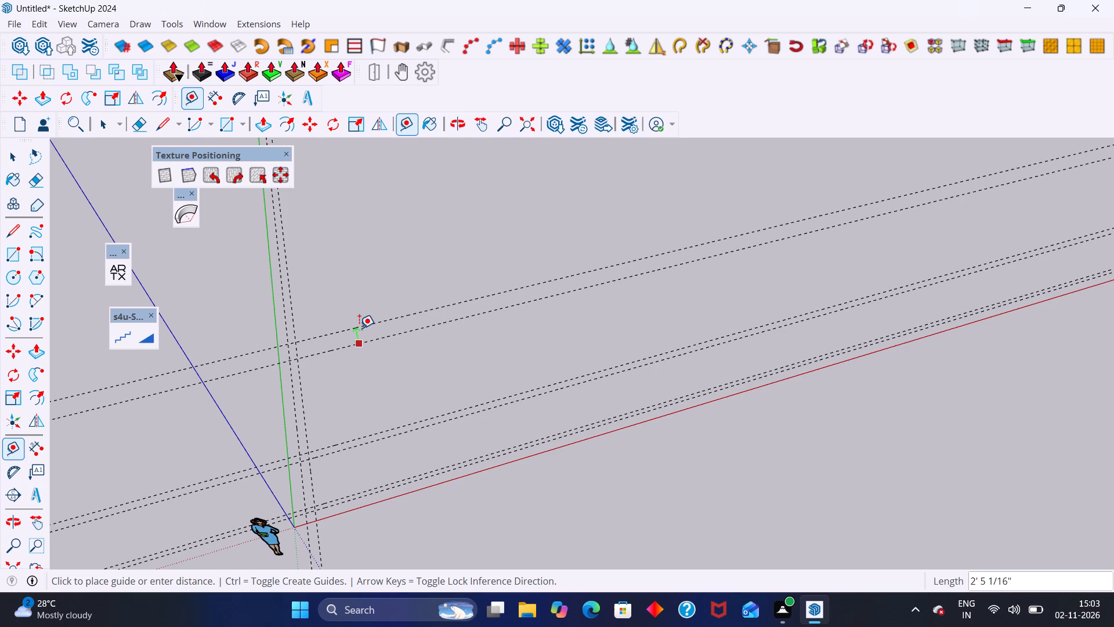
key("9")
key("Return")
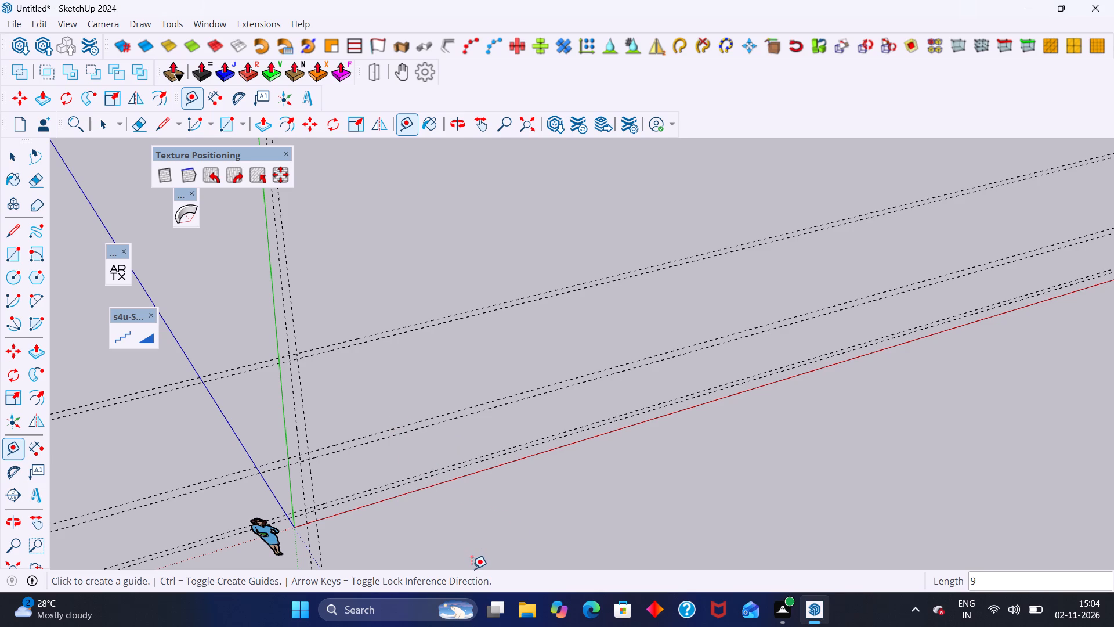
Place a guide 50' beyond the 1' guide nearest the red axis, offset along the green direction.
scroll(457, 612, "down", 5)
scroll(386, 434, "down", 1)
scroll(330, 475, "up", 16)
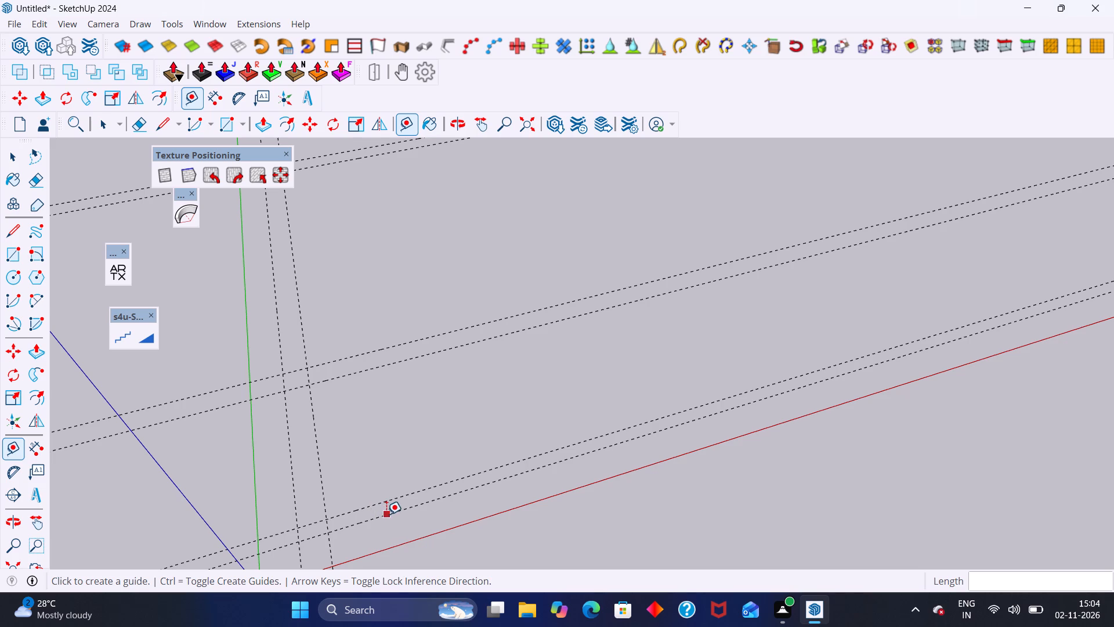
left_click(386, 514)
scroll(377, 466, "down", 12)
scroll(375, 462, "up", 1)
scroll(375, 462, "down", 6)
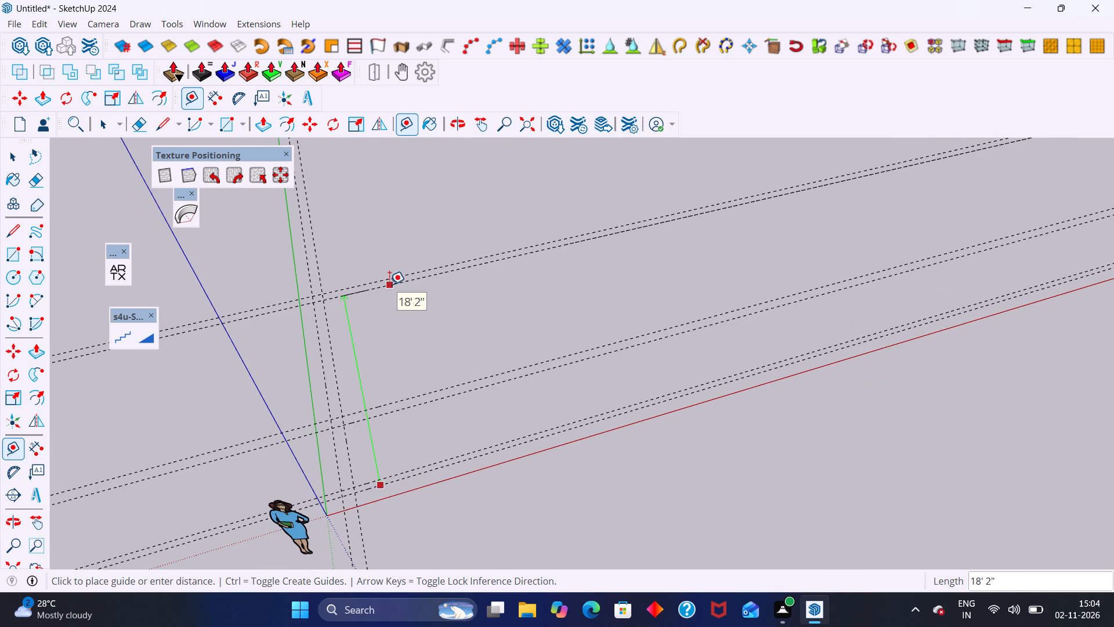
type("50'")
key("Return")
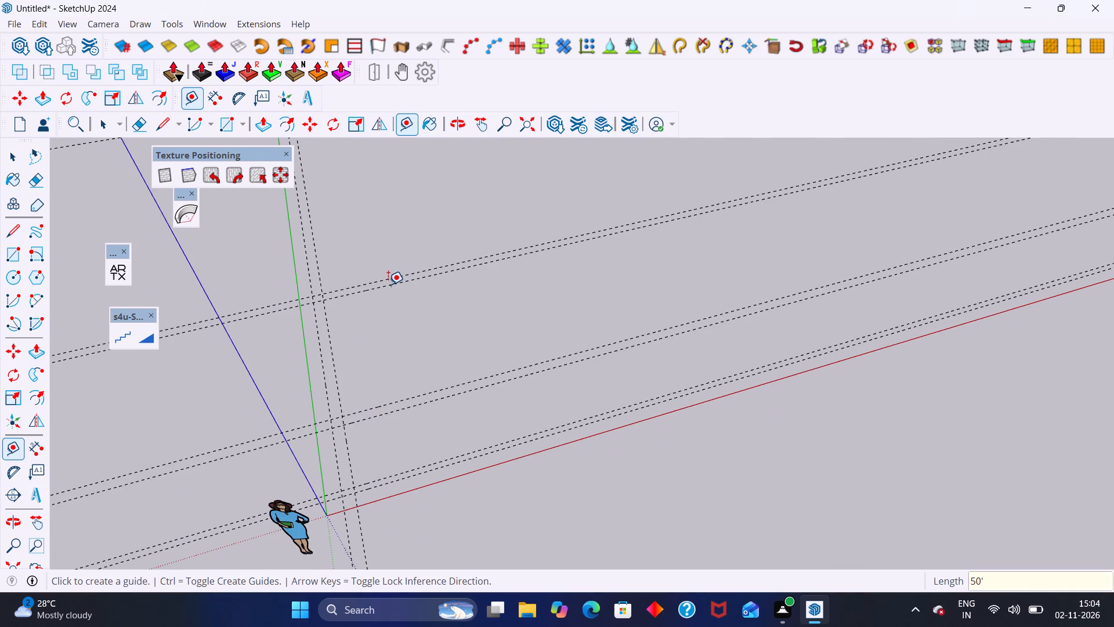
Place a guide 9" from the 50' guide, on the side toward the red axis.
scroll(398, 374, "down", 10)
middle_click_drag(480, 257, 432, 284)
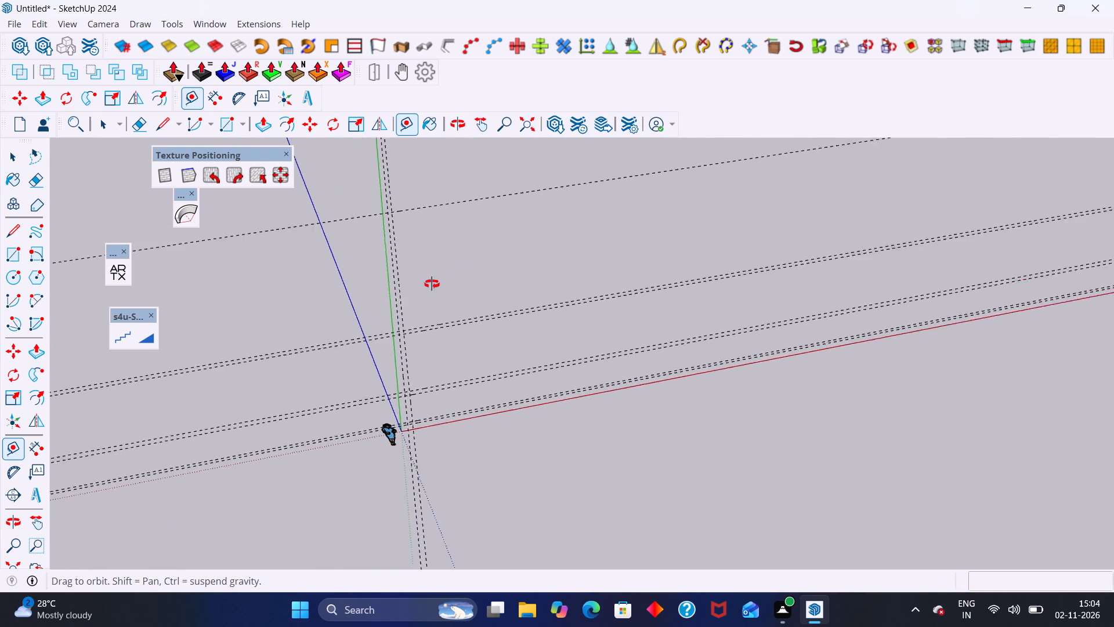
middle_click_drag(432, 284, 401, 282)
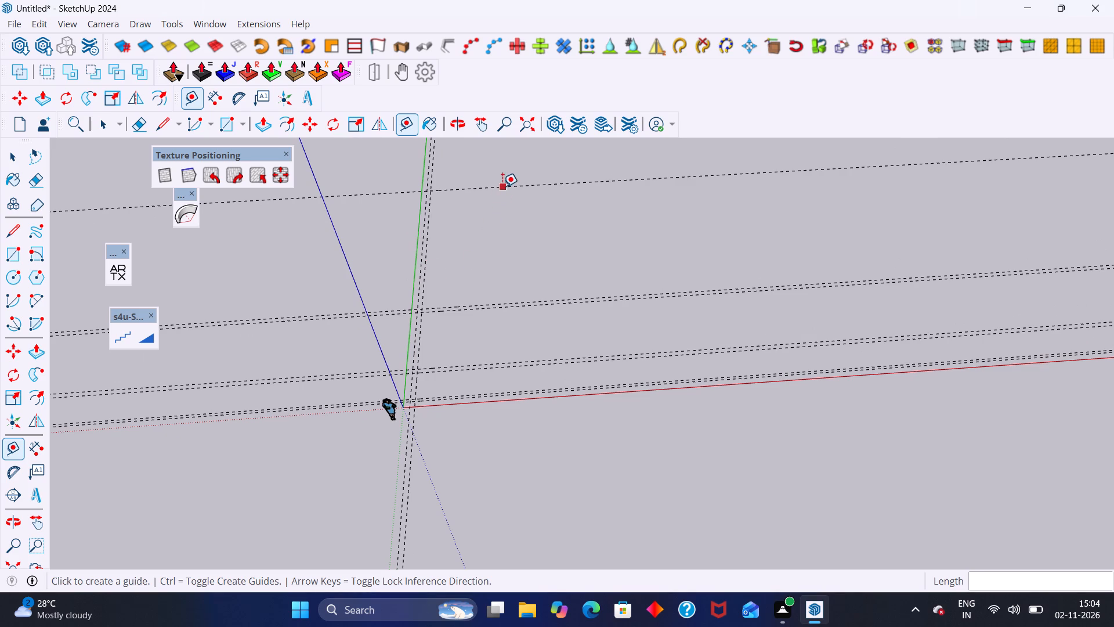
scroll(486, 244, "down", 18)
scroll(495, 239, "up", 4)
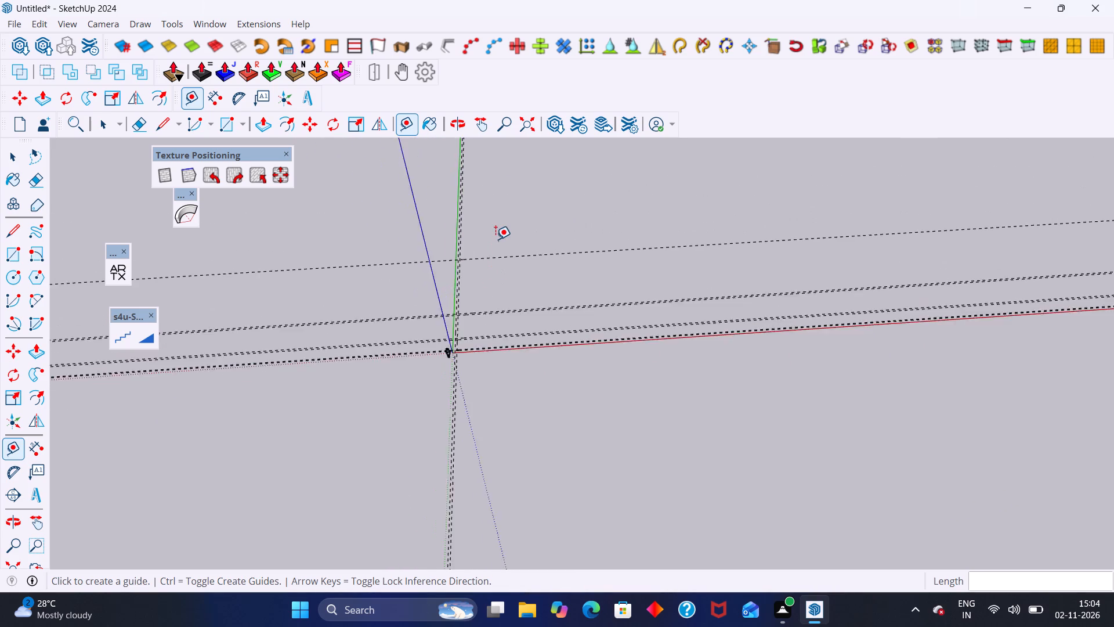
scroll(495, 239, "up", 11)
left_click(504, 274)
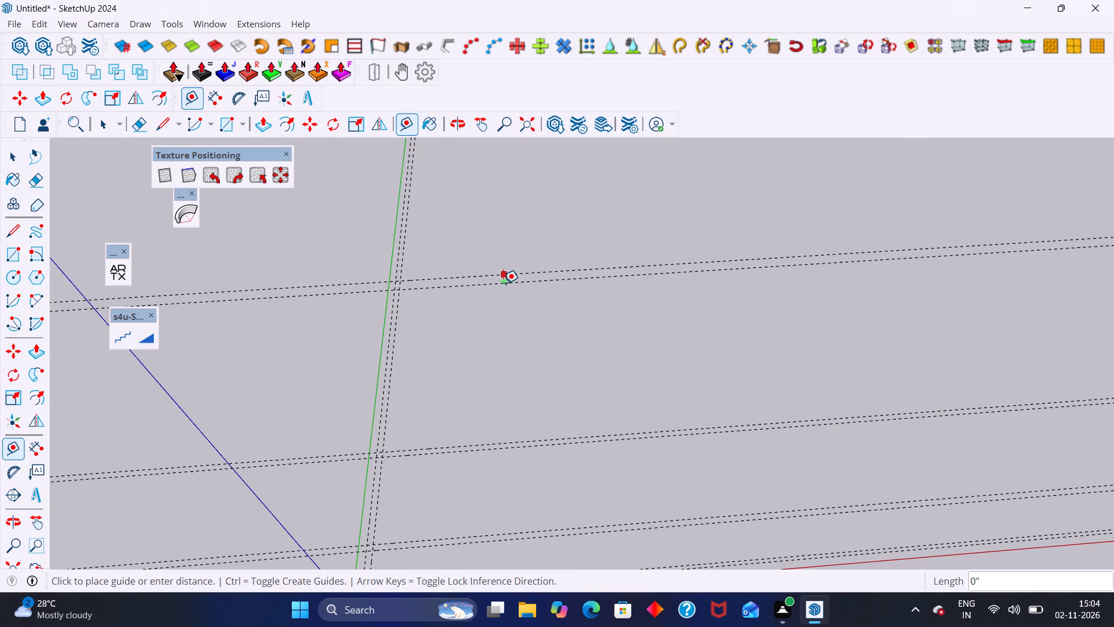
key("9")
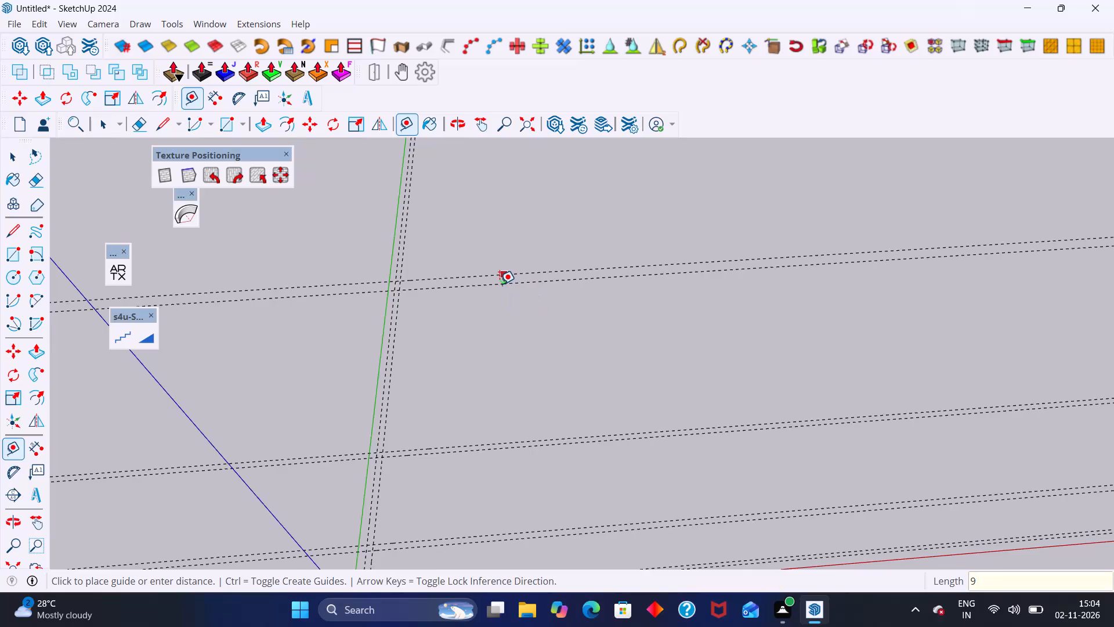
key("Return")
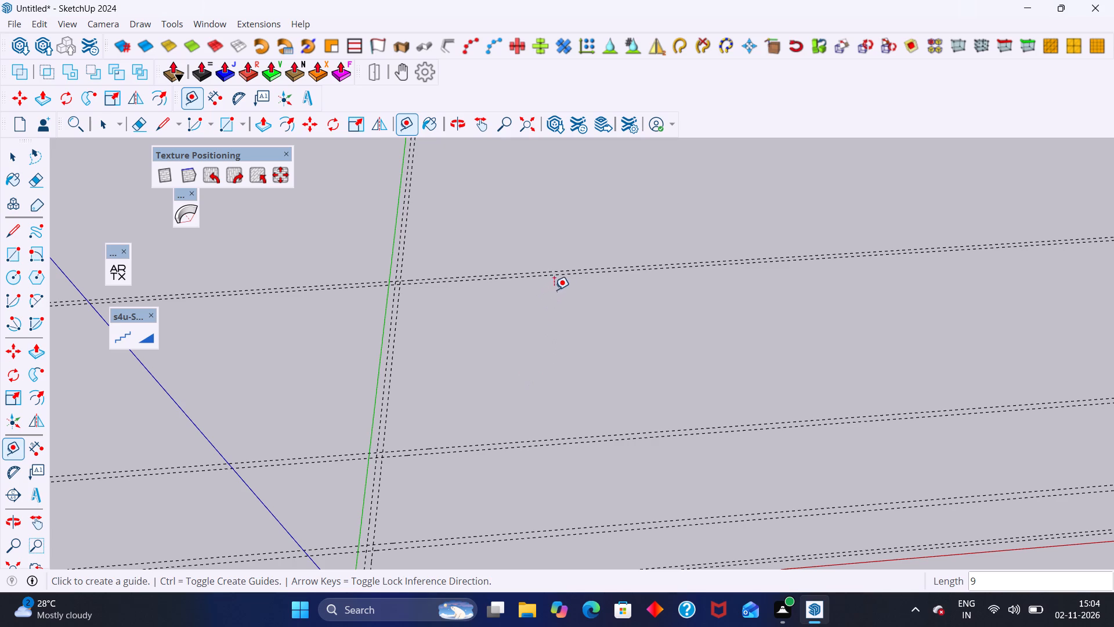
Place a guide 5' from the inner guide of the farthest pair, on the side toward the red axis.
left_click(565, 276)
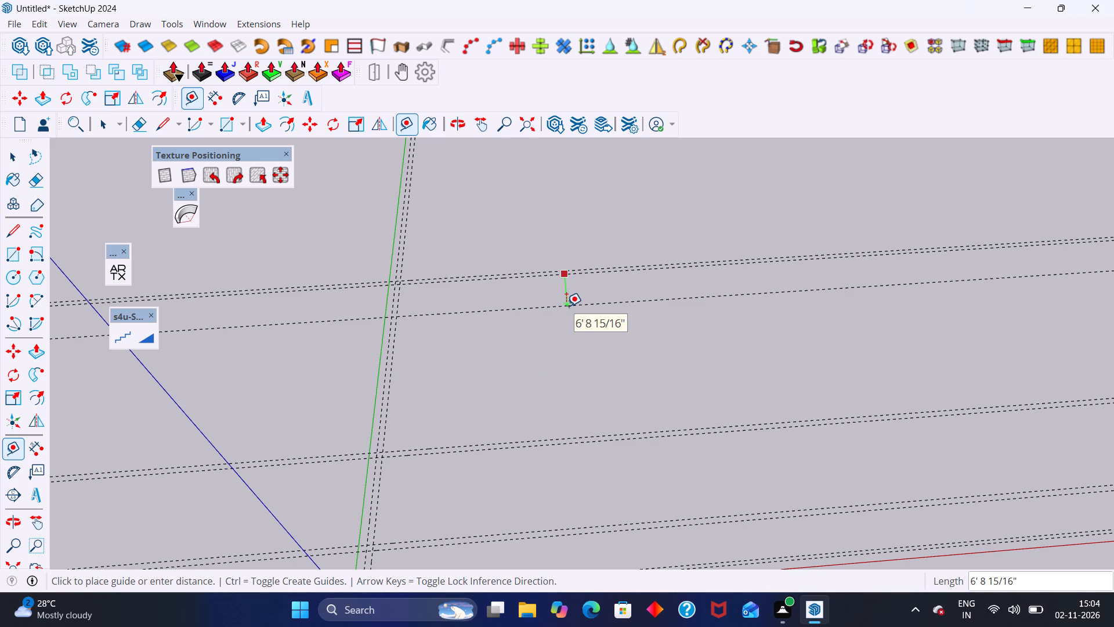
type("5'")
key("Return")
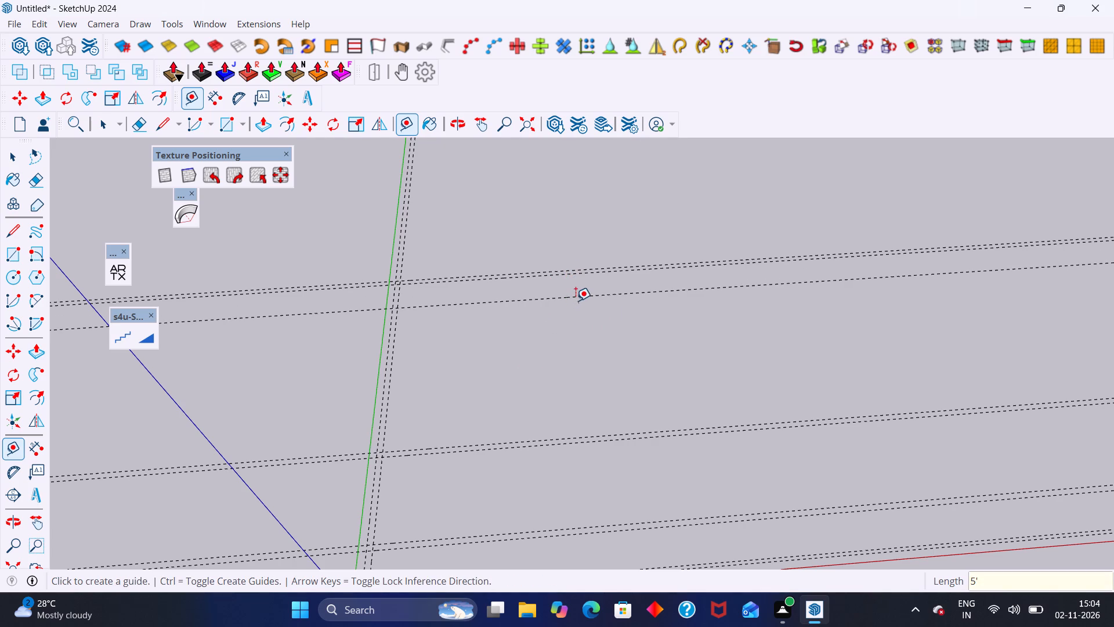
Place a guide 9" from the new 5' guide, on the side toward the red axis.
left_click(578, 296)
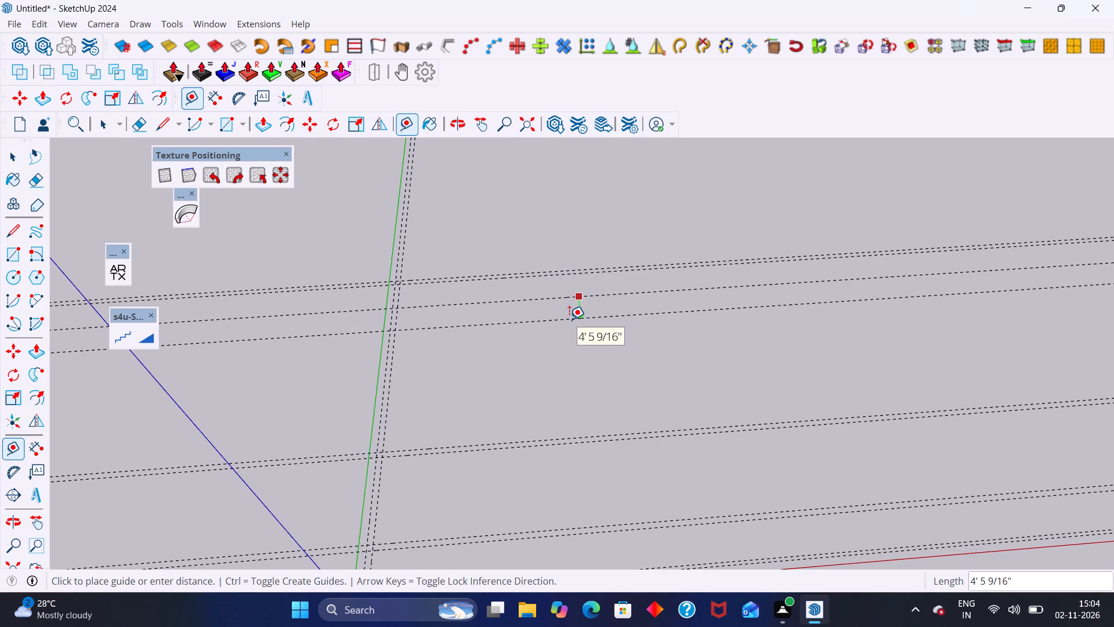
key("9")
key("Return")
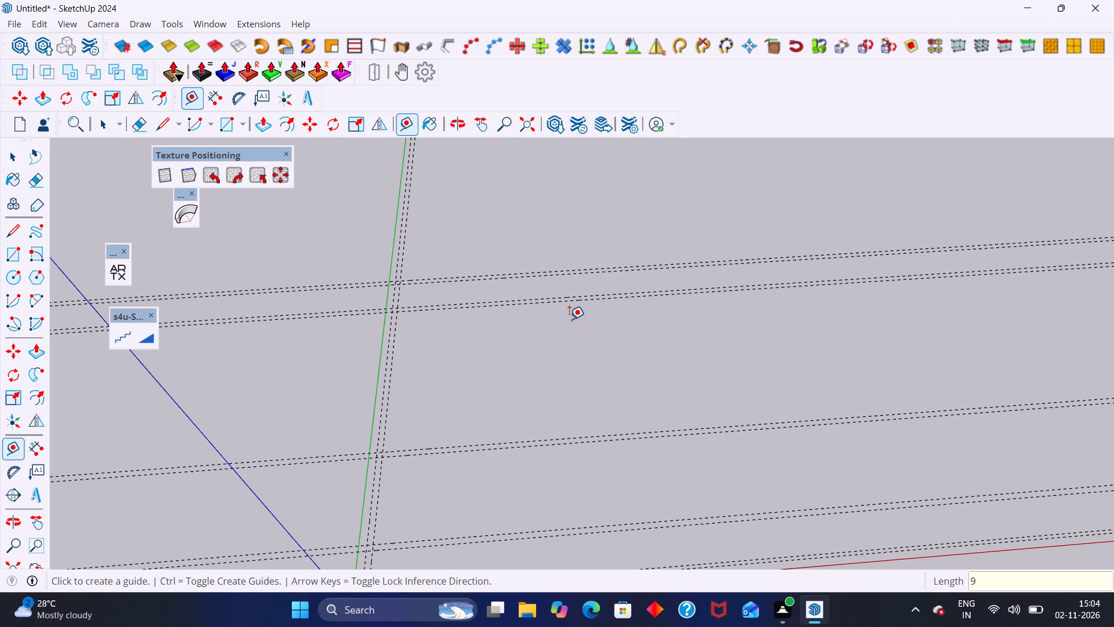
Place a guide 16' from the inner guide of the newest 9" pair, offset downward along the blue direction.
left_click(583, 302)
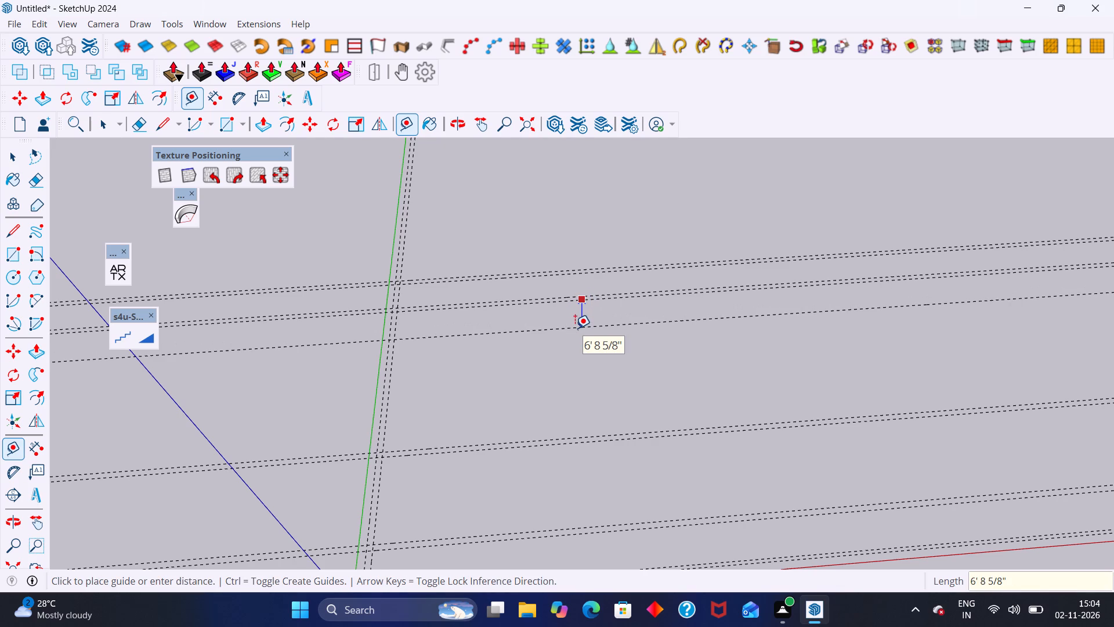
type("16'")
key("Return")
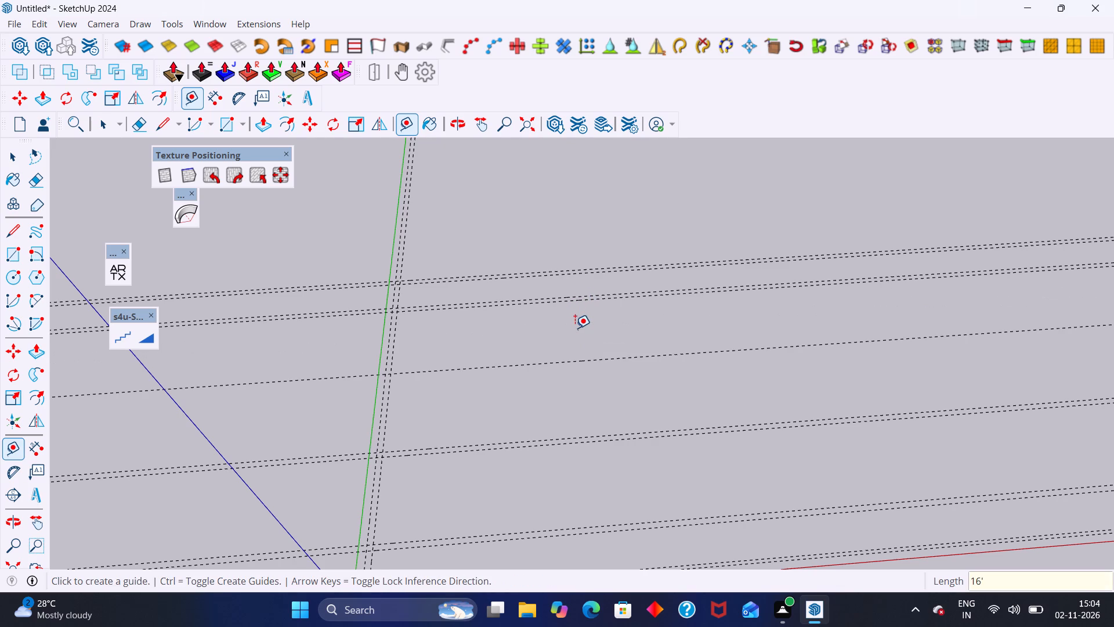
Place a guide 9" from the 16' guide, offset along the green direction toward the red axis.
left_click(603, 361)
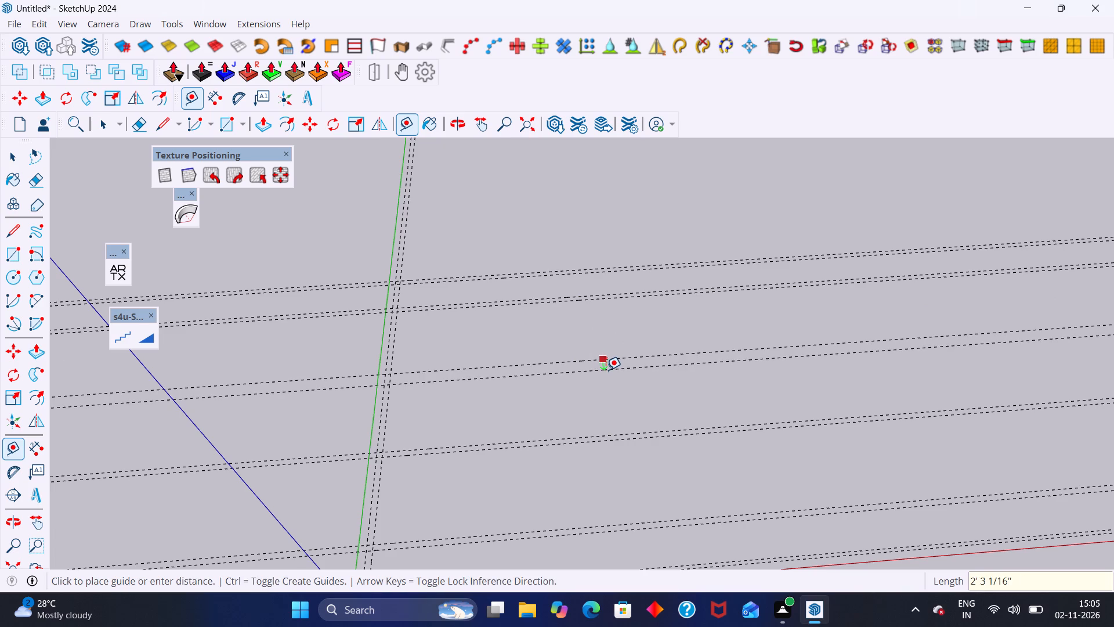
key("9")
key("Return")
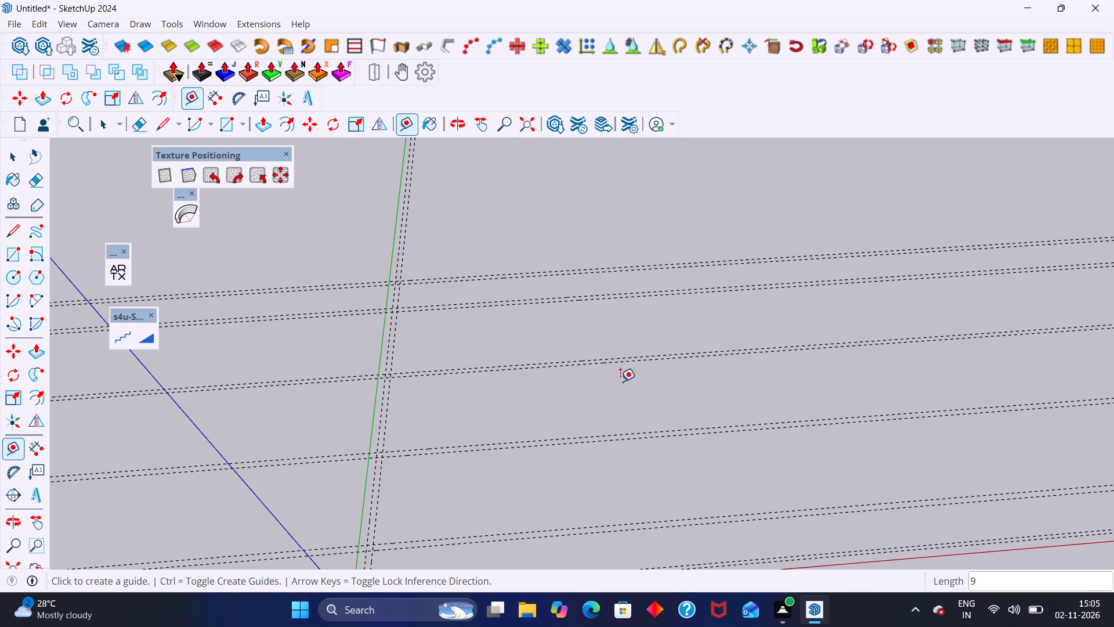
scroll(541, 369, "down", 1)
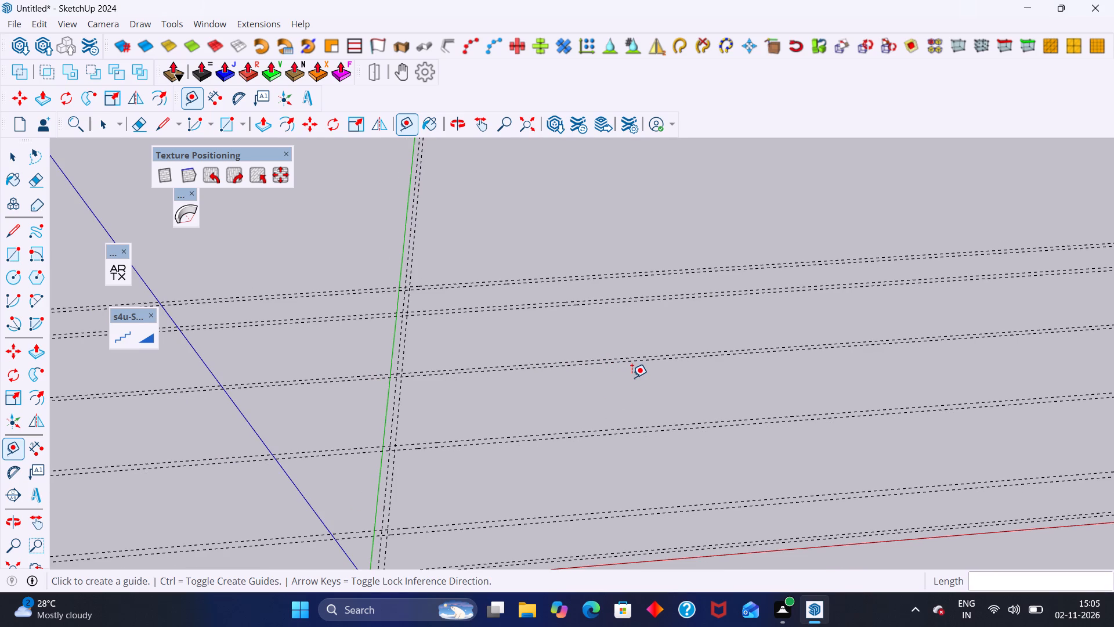
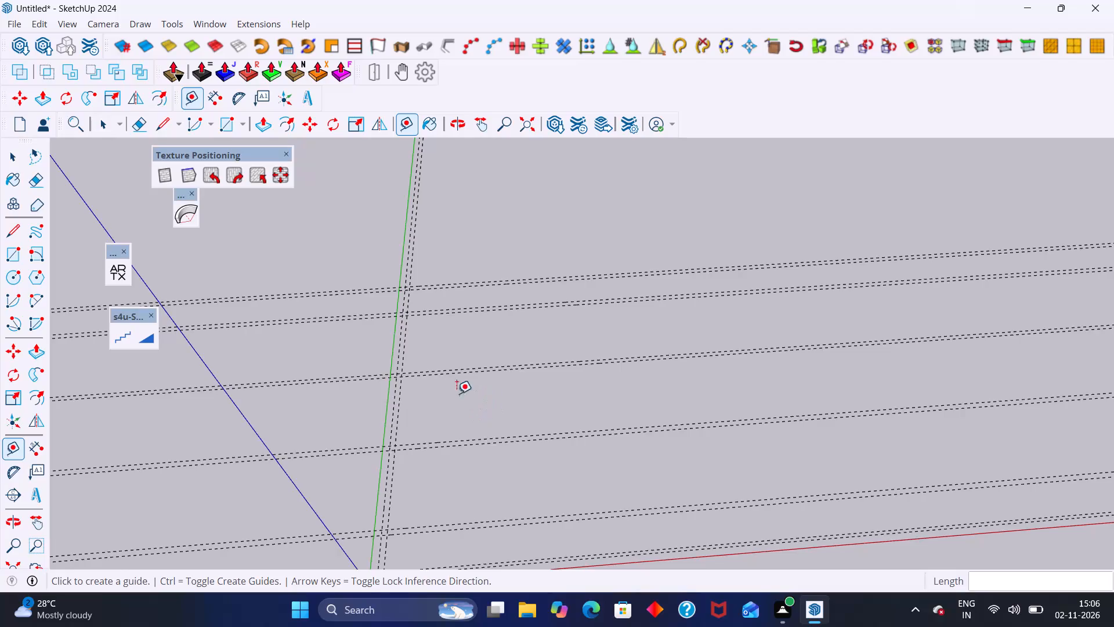
Place a guide parallel to the green axis, 12' from the inner guide of the 9" pair beside that axis.
scroll(421, 378, "up", 1)
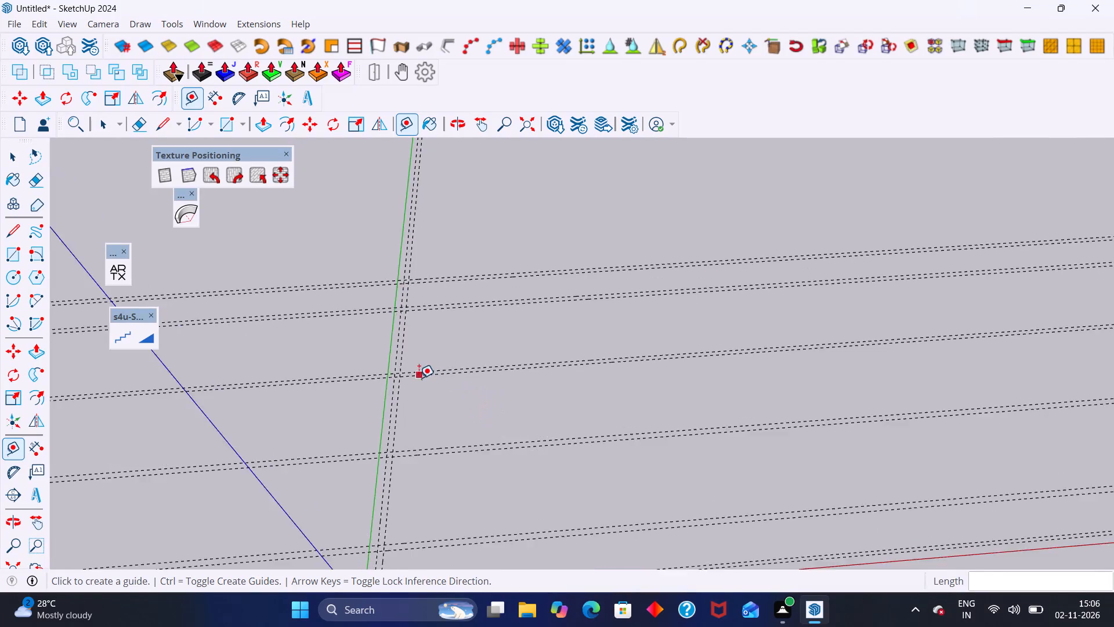
scroll(419, 378, "up", 1)
scroll(442, 388, "down", 7)
middle_click_drag(497, 384, 493, 417)
scroll(491, 373, "up", 6)
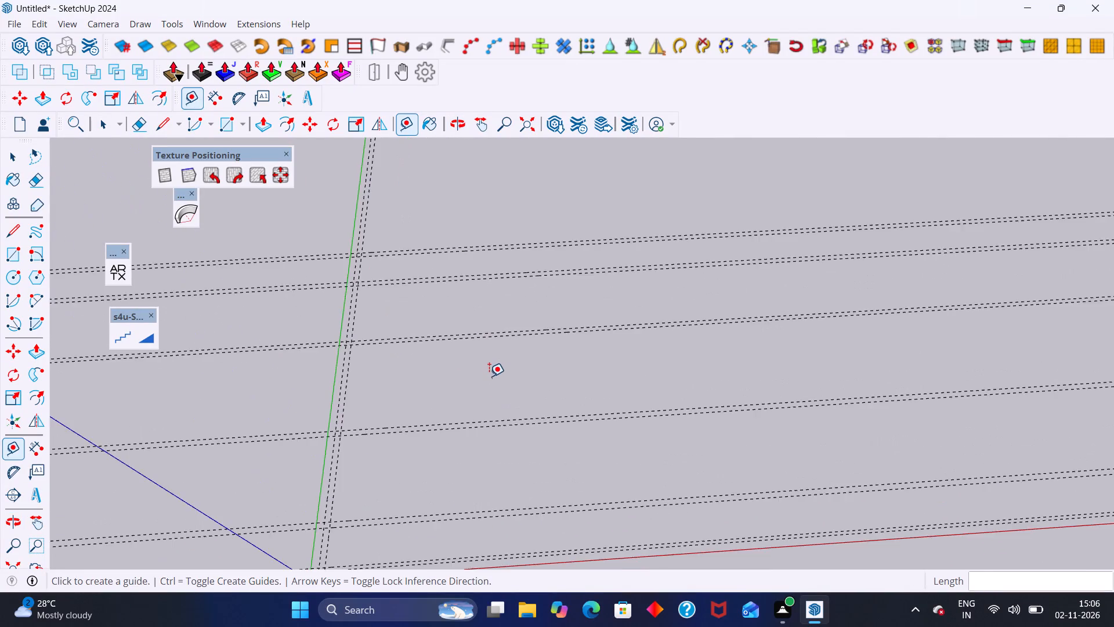
scroll(489, 376, "up", 8)
scroll(462, 384, "down", 19)
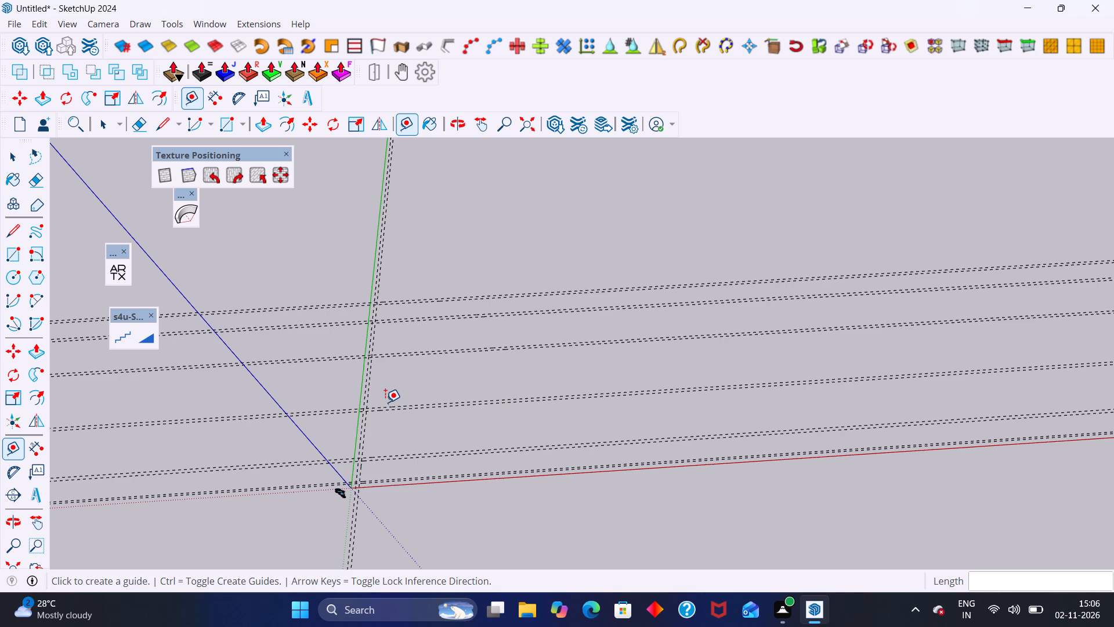
scroll(368, 391, "up", 1)
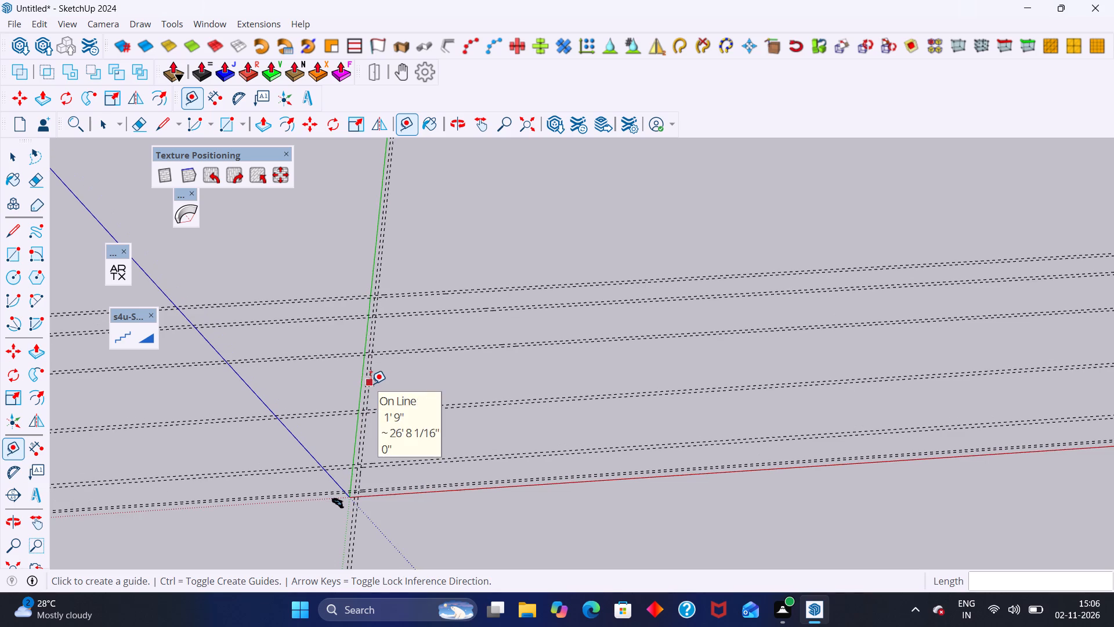
scroll(368, 383, "up", 10)
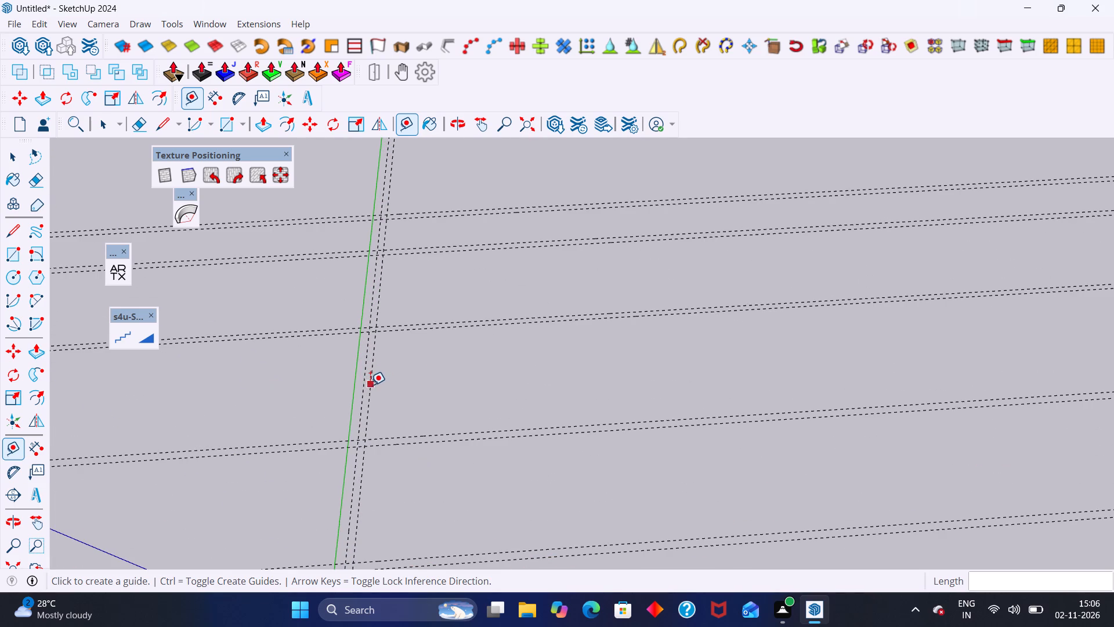
left_click(370, 385)
type("12'")
key("Return")
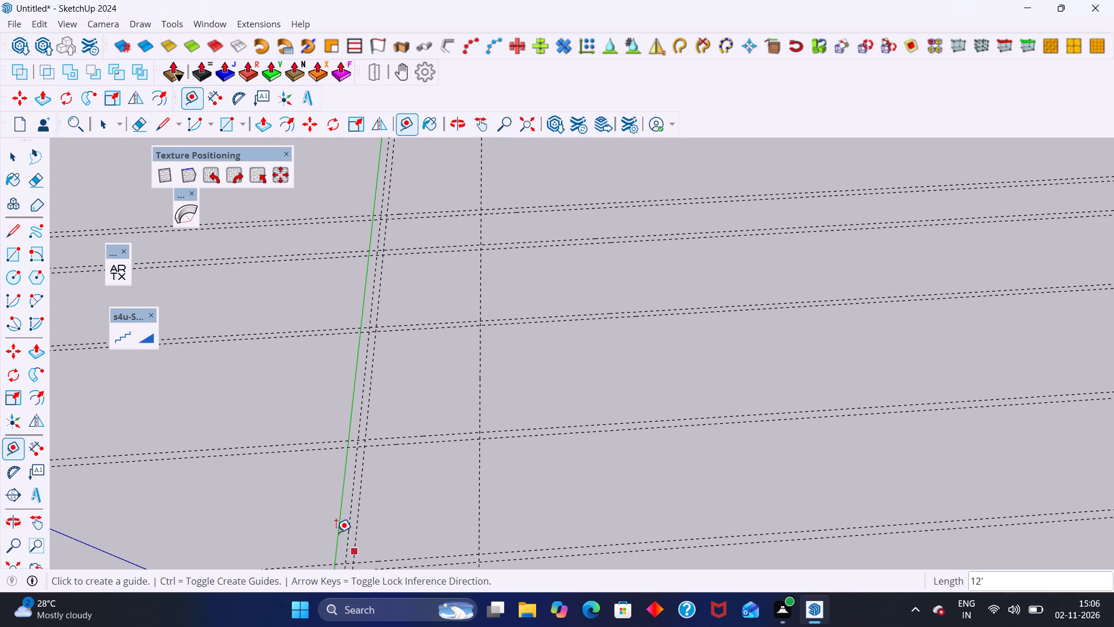
Place a guide 9" from the 12' guide, on the side away from the green axis.
left_click(483, 373)
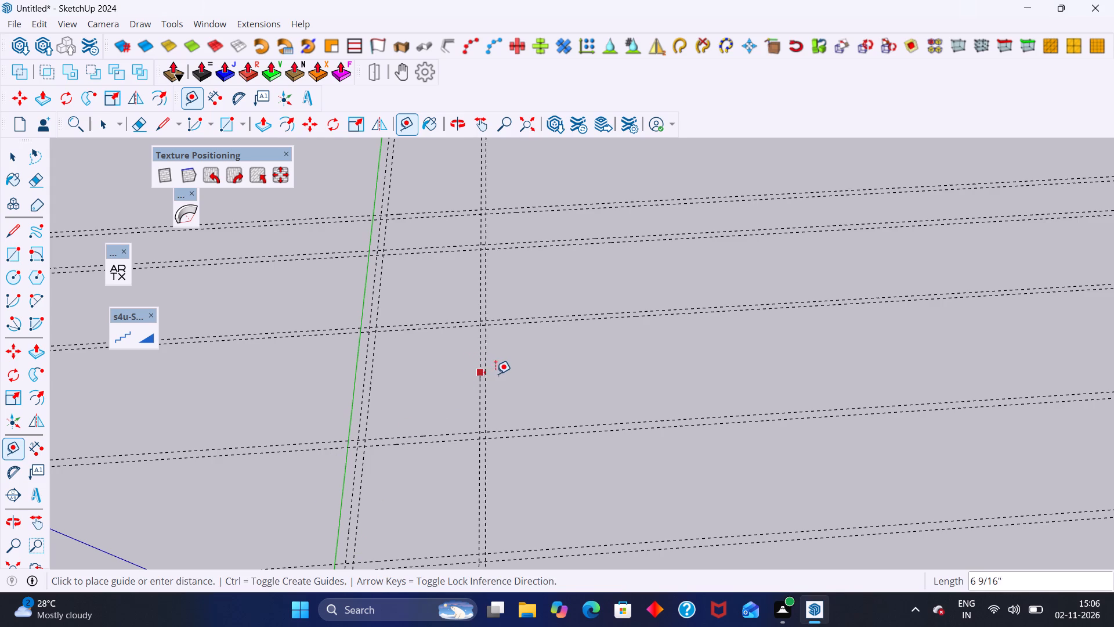
key("9")
key("Return")
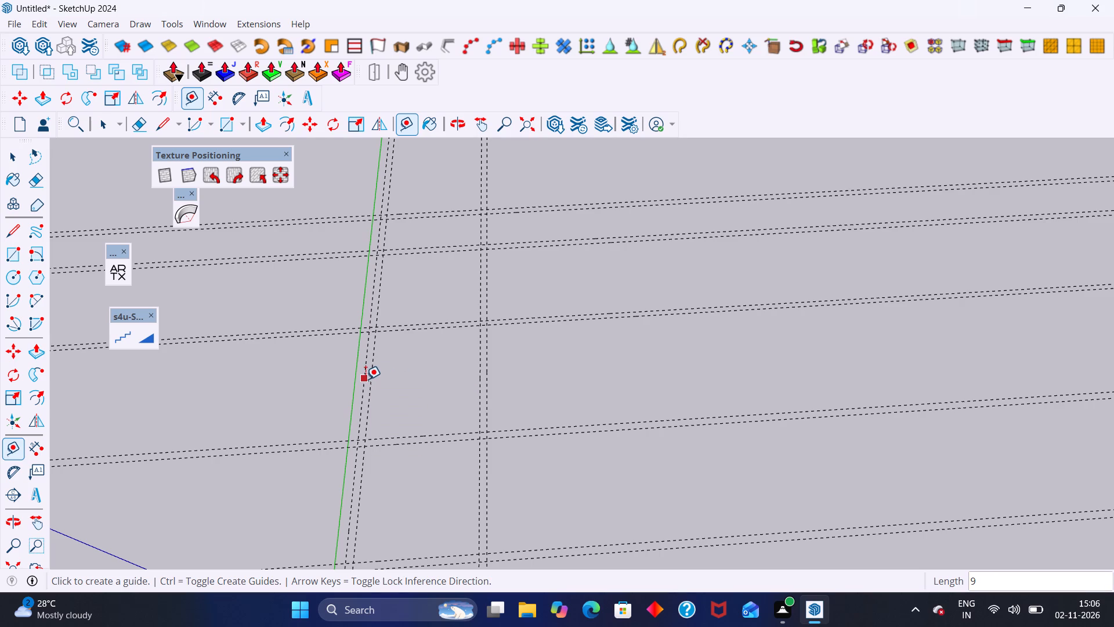
Place a guide 25' along the red direction from the guide nearest the green axis.
scroll(365, 380, "up", 1)
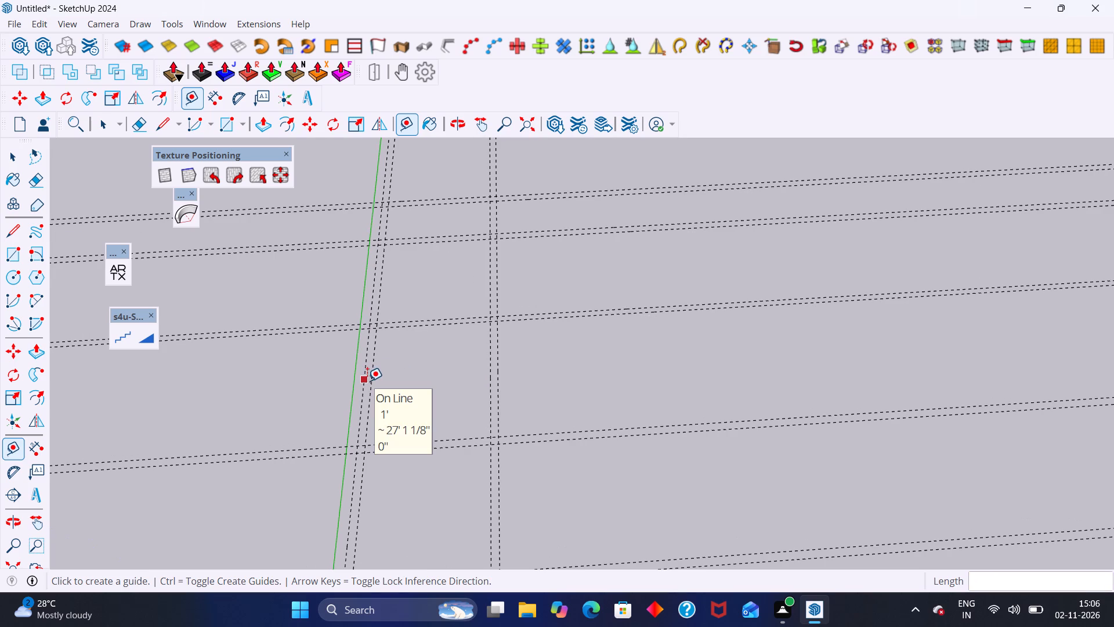
scroll(367, 381, "up", 3)
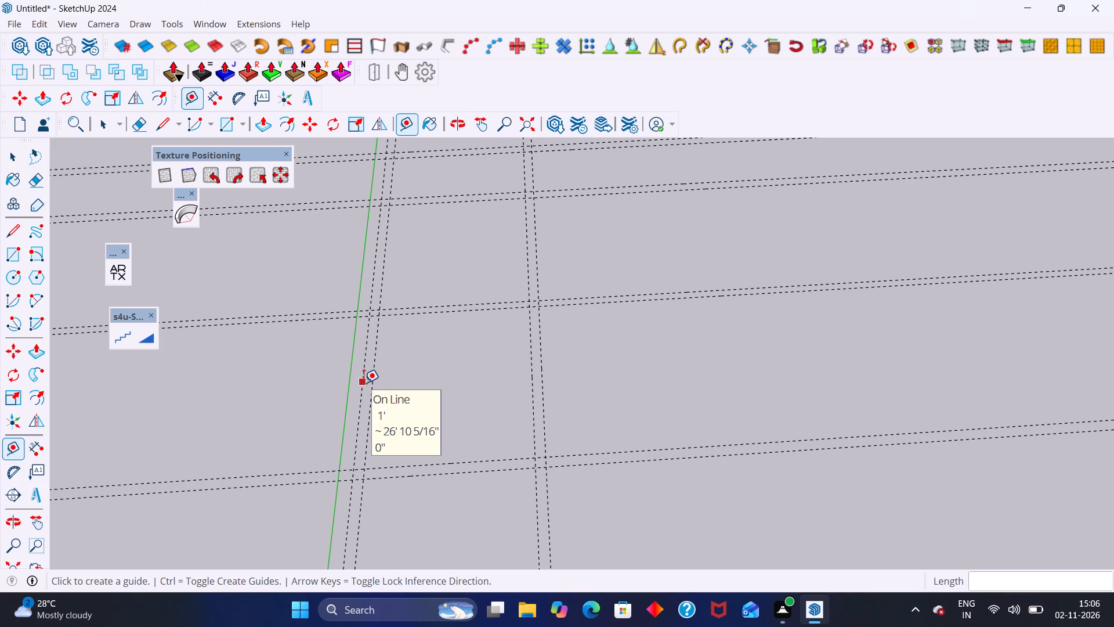
left_click(360, 385)
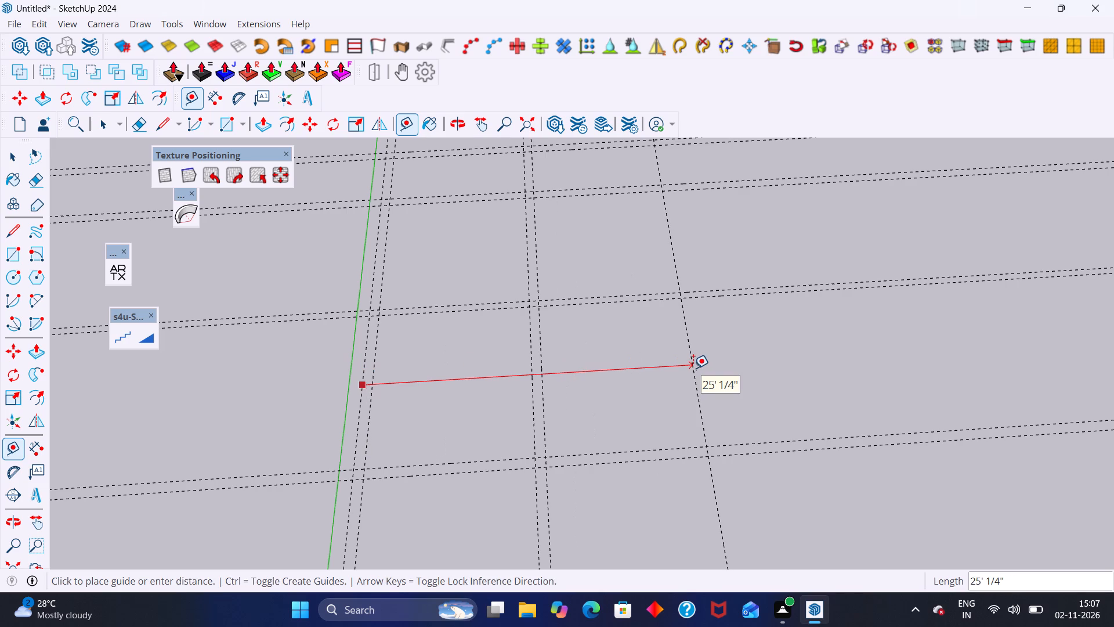
type("25'")
key("Return")
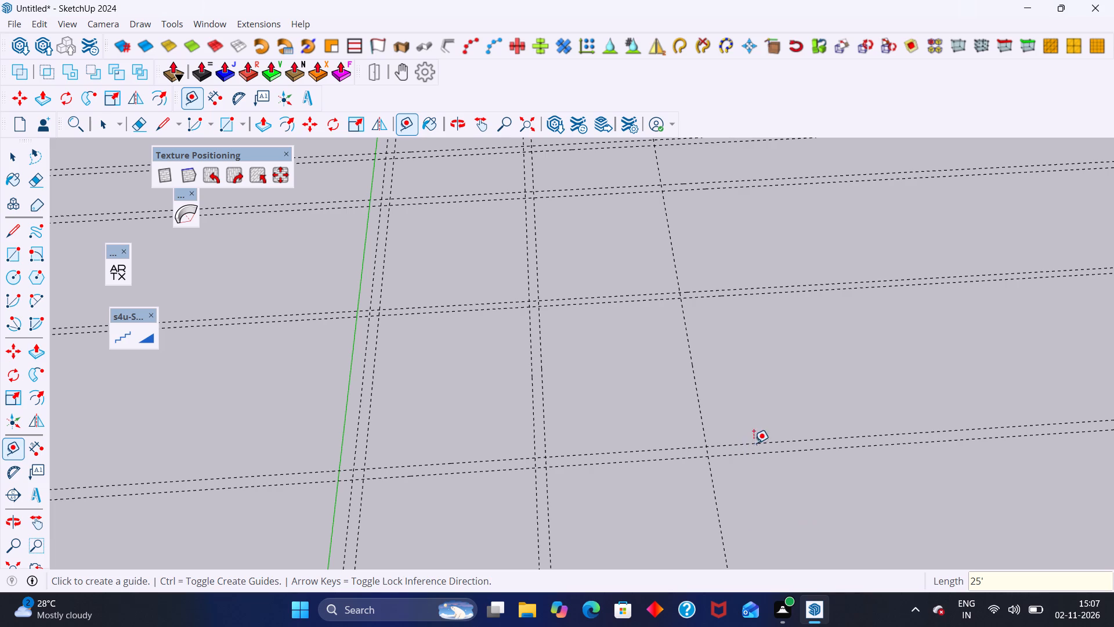
Place a guide 9" from the 25' guide, on the side toward the green axis.
left_click(693, 363)
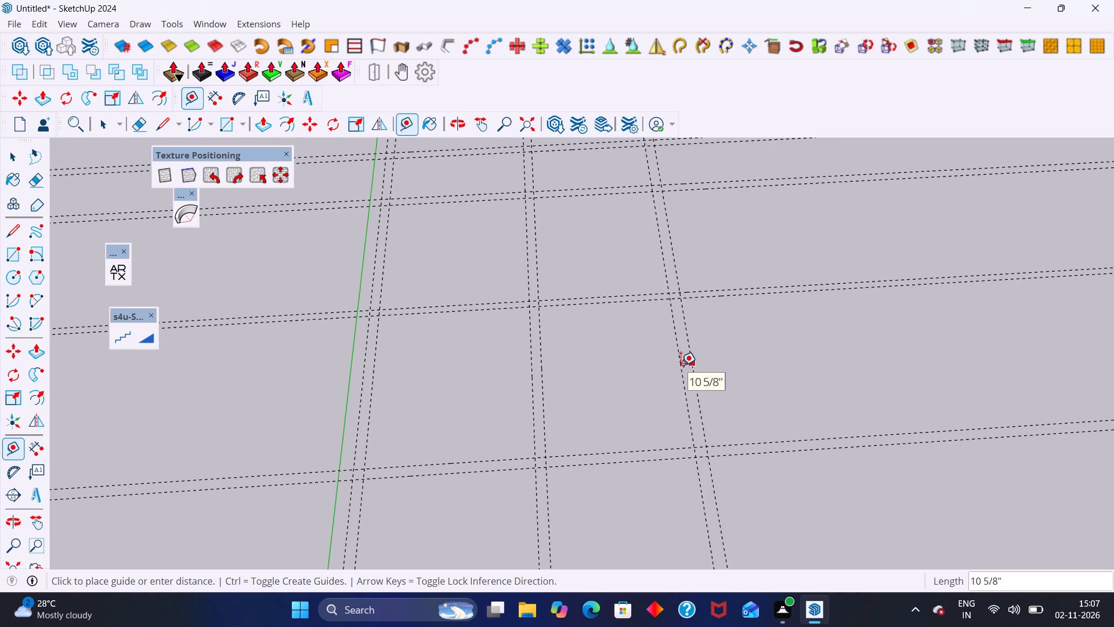
key("9")
key("Return")
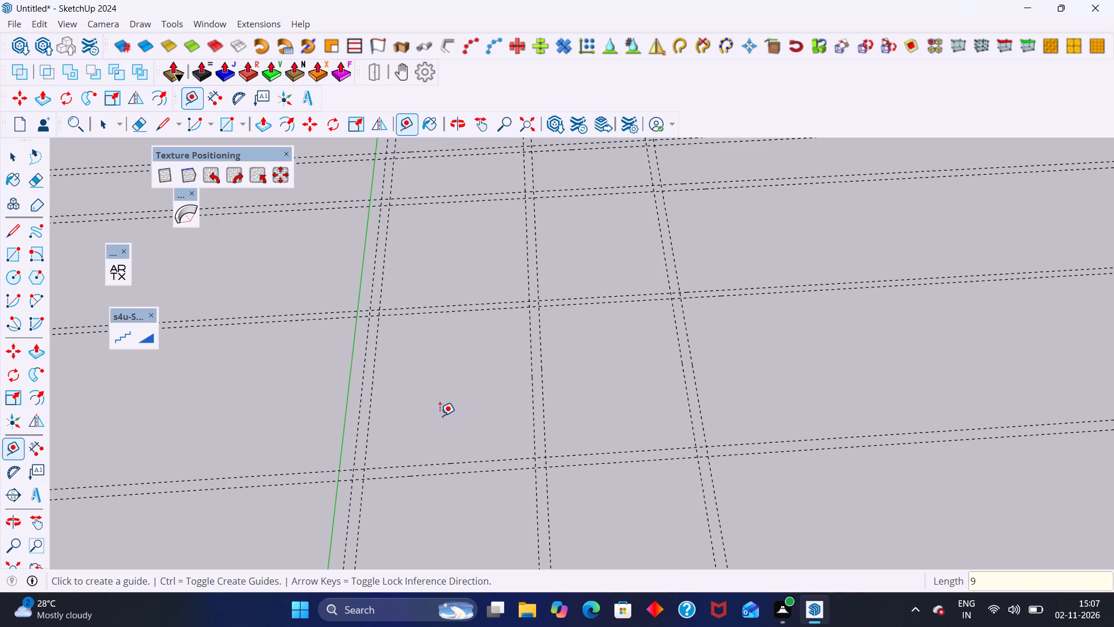
Place a guide 5" from the guide nearest the green axis, inside its 9" pair, and clear the selection.
scroll(391, 412, "down", 2)
scroll(465, 444, "down", 2)
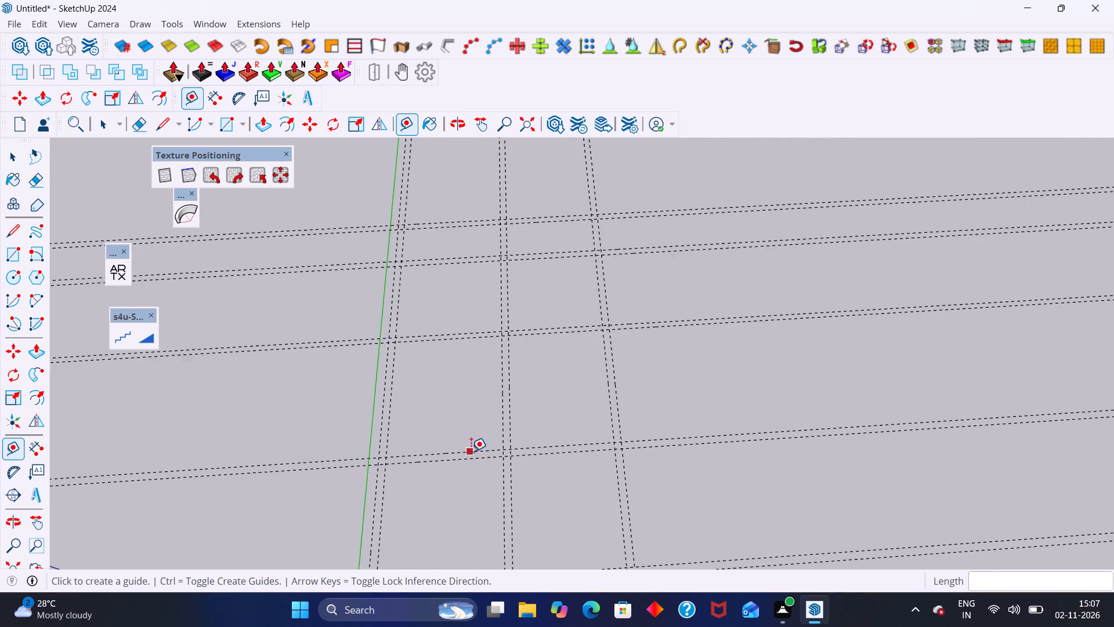
scroll(471, 451, "down", 1)
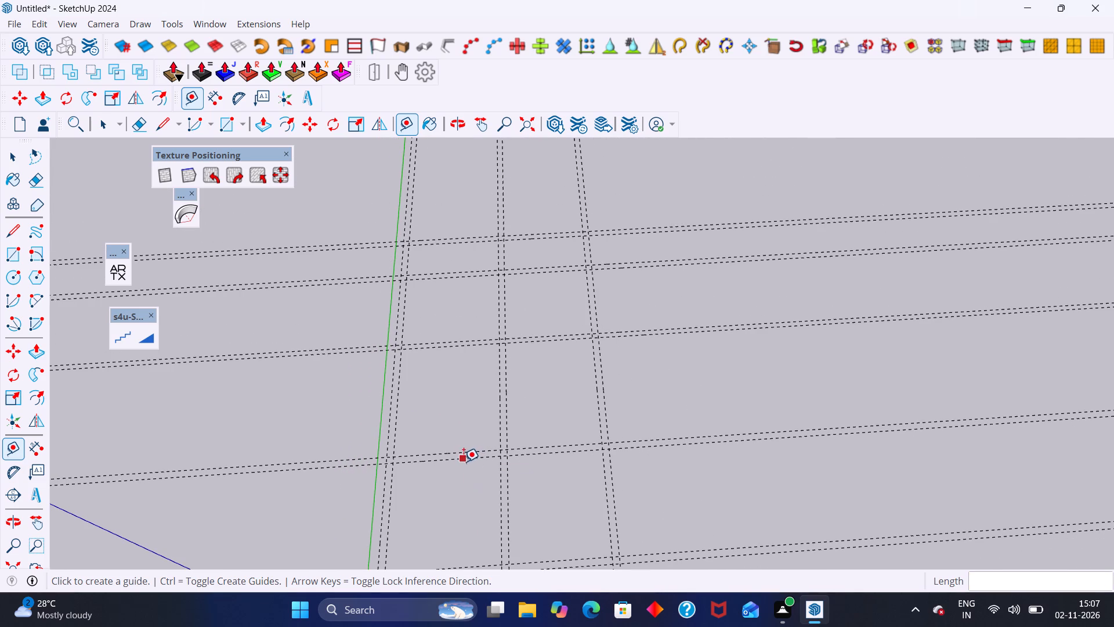
scroll(479, 475, "down", 9)
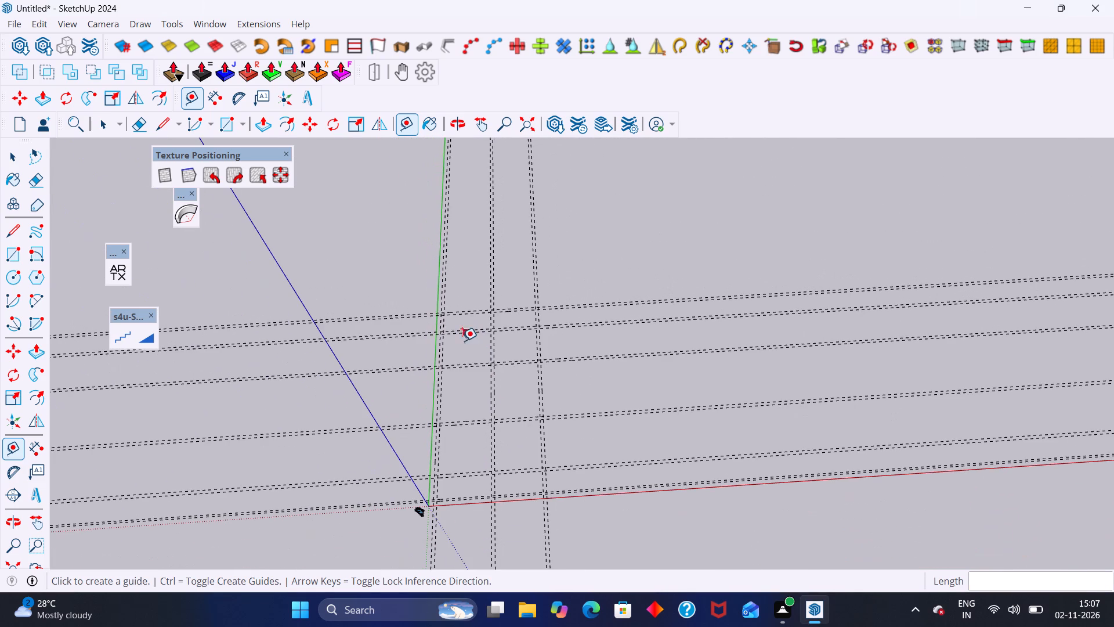
key("space")
scroll(447, 434, "up", 4)
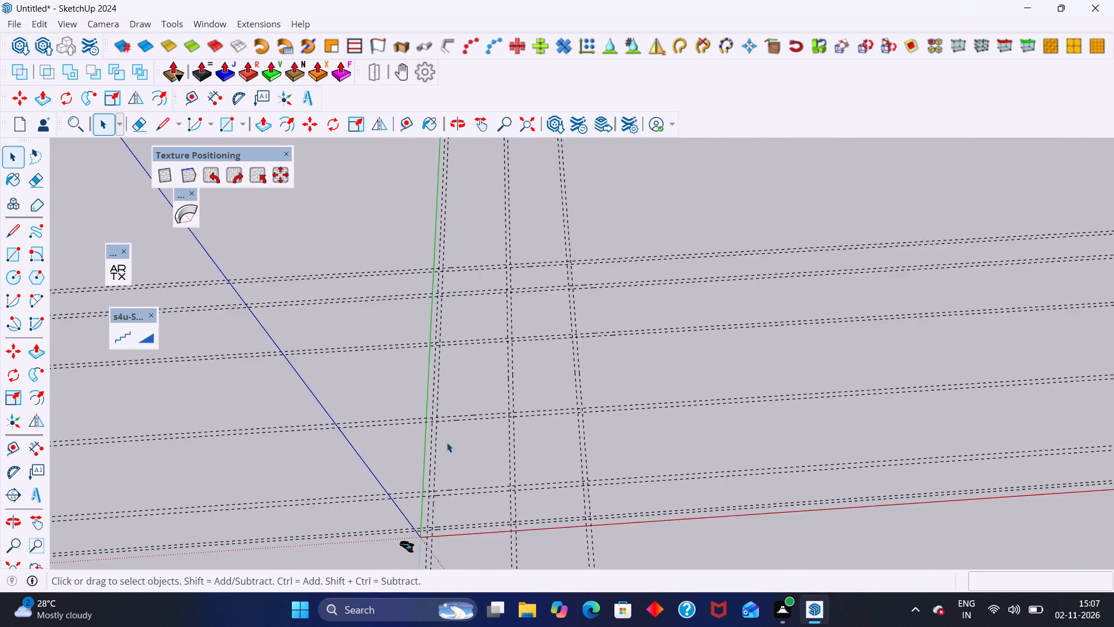
scroll(447, 442, "up", 4)
scroll(462, 380, "down", 7)
scroll(445, 460, "up", 12)
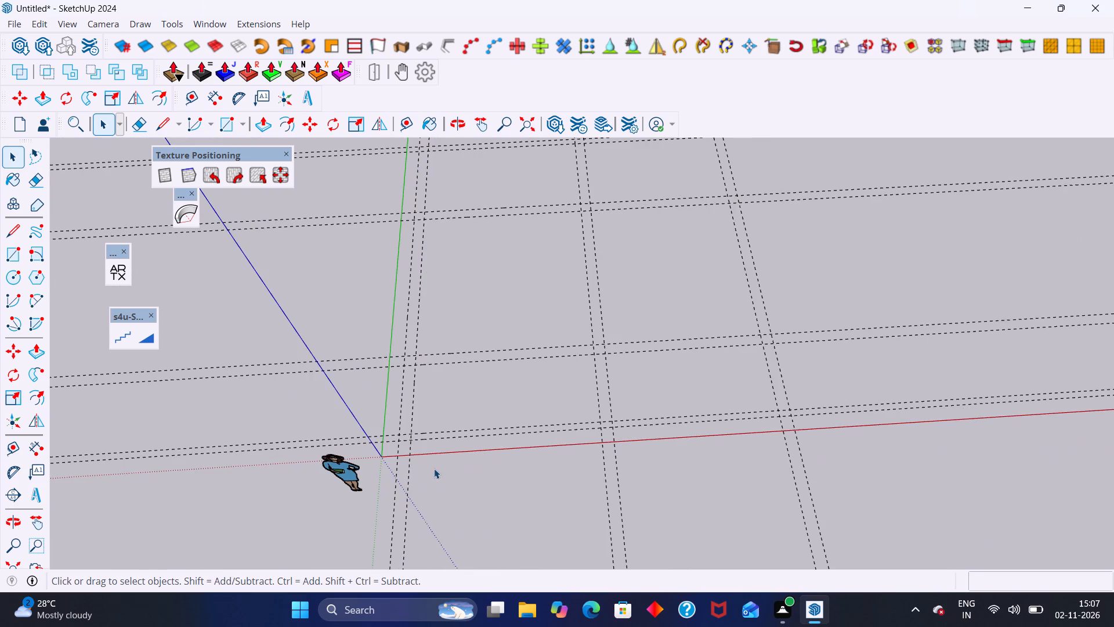
scroll(424, 463, "up", 4)
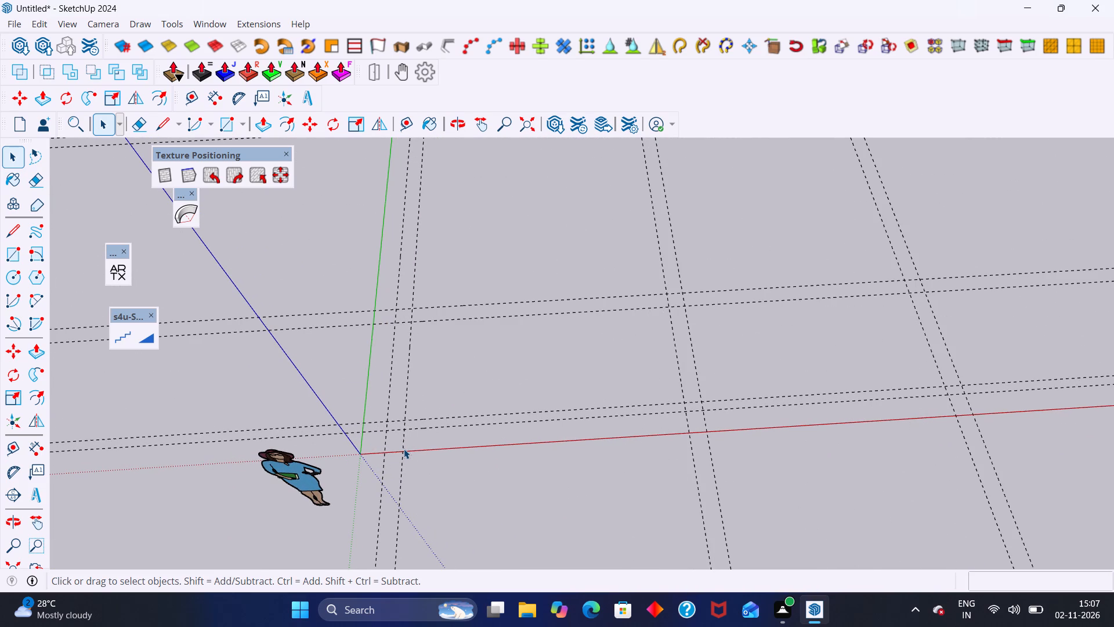
scroll(402, 452, "down", 1)
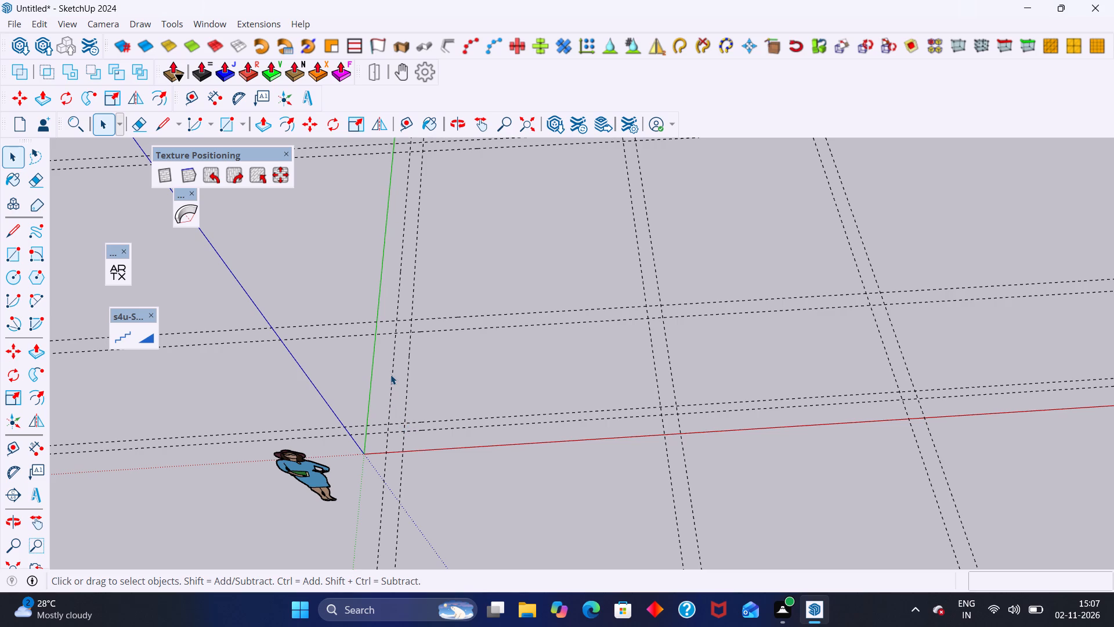
scroll(388, 377, "down", 1)
middle_click_drag(384, 340, 381, 380)
scroll(400, 357, "up", 7)
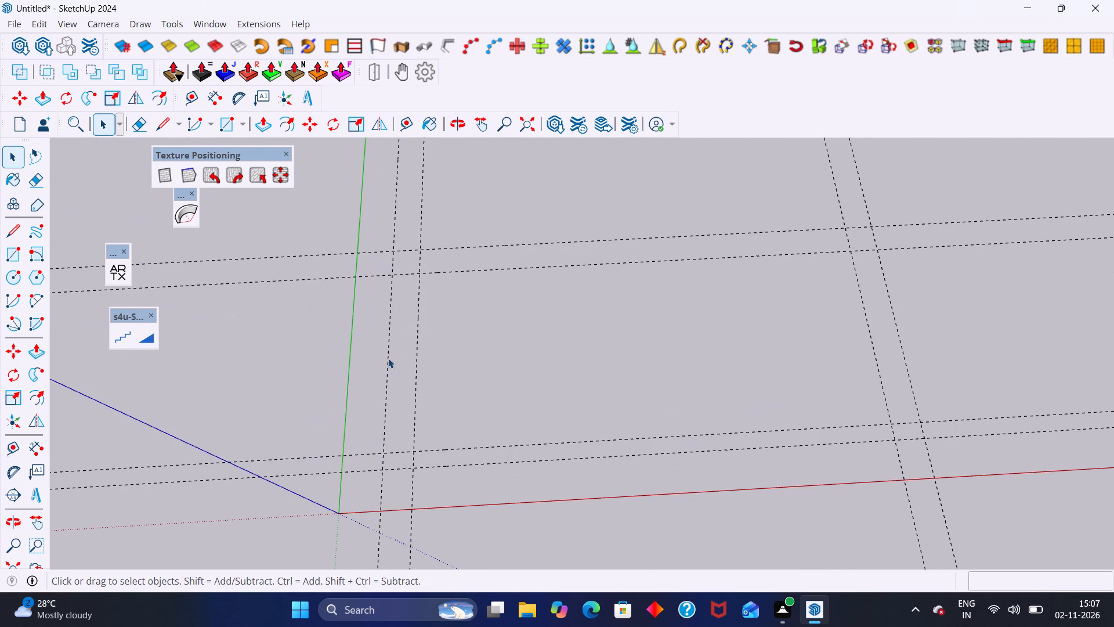
left_click(388, 358)
key("t")
left_click(390, 358)
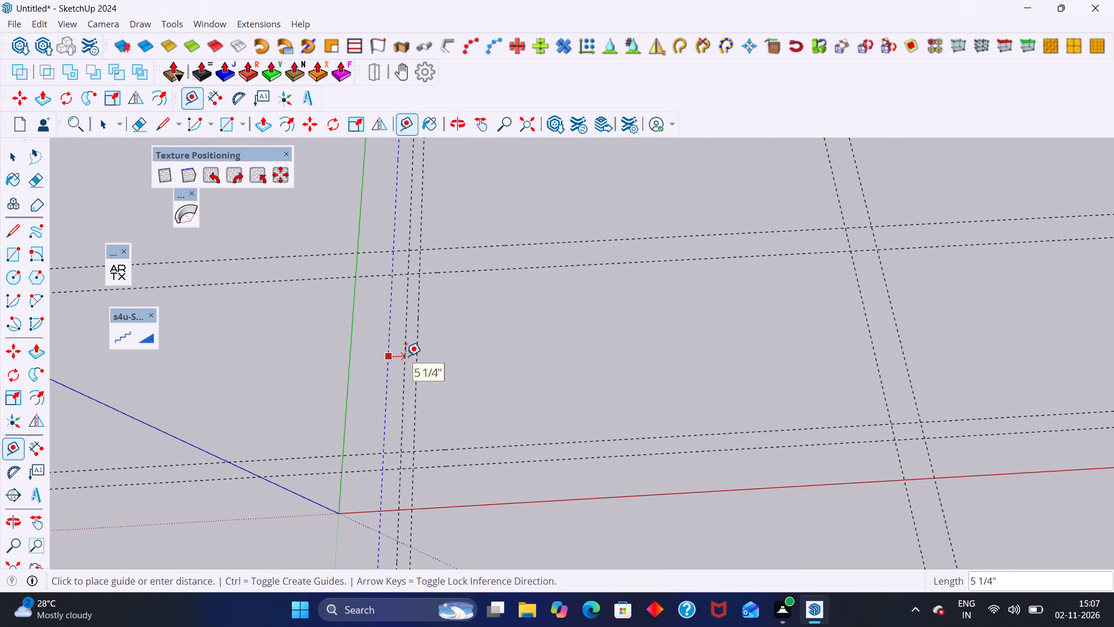
key("5")
key("Return")
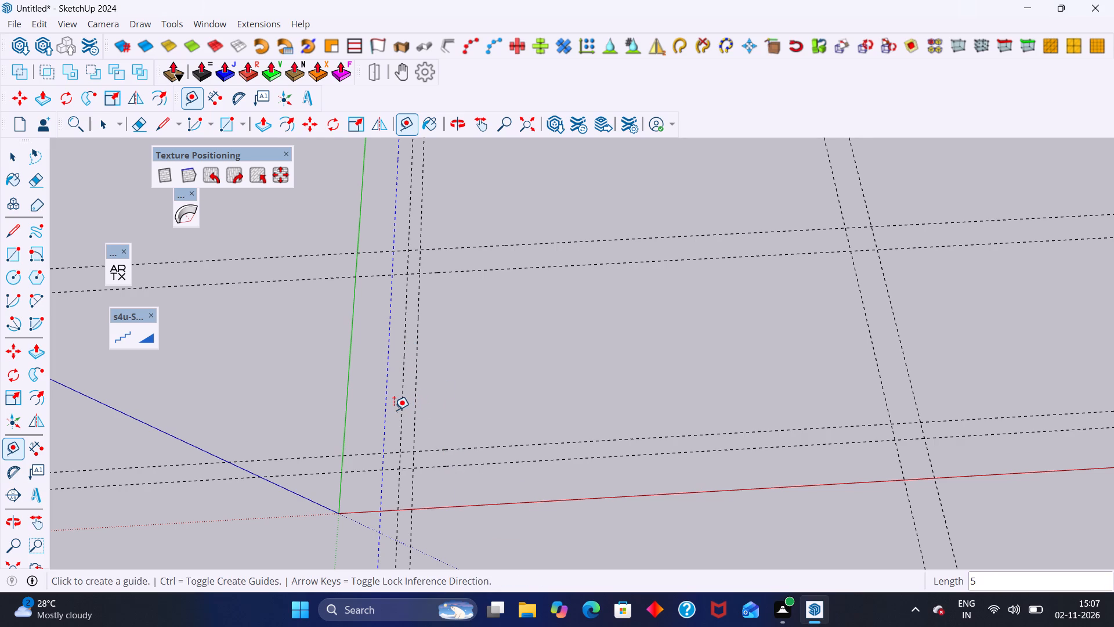
key("space")
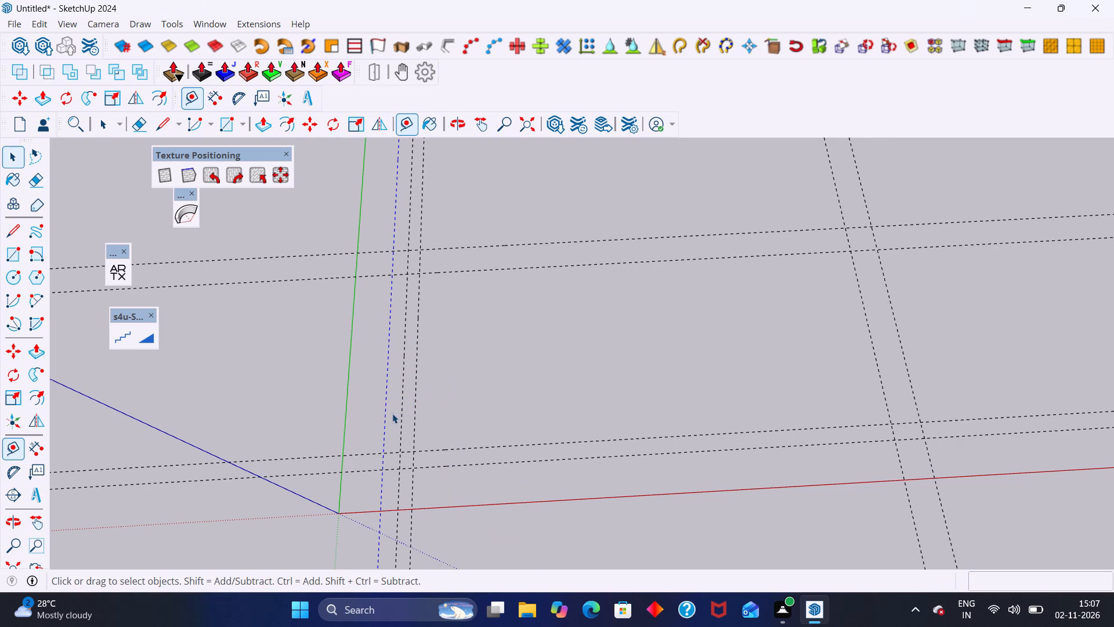
scroll(386, 390, "up", 2)
left_click(457, 373)
Draw a 5" by 5' 5" wall rectangle between the guide nearest the green axis and the 5" guide, ending at the guide nearest the red axis.
scroll(439, 362, "up", 3)
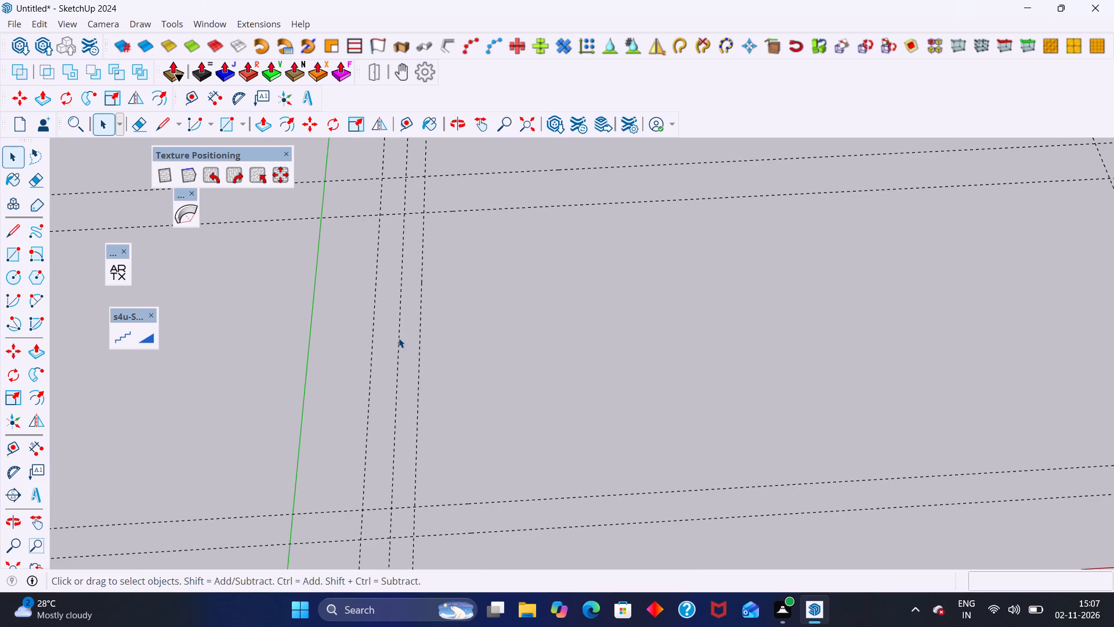
scroll(399, 338, "down", 4)
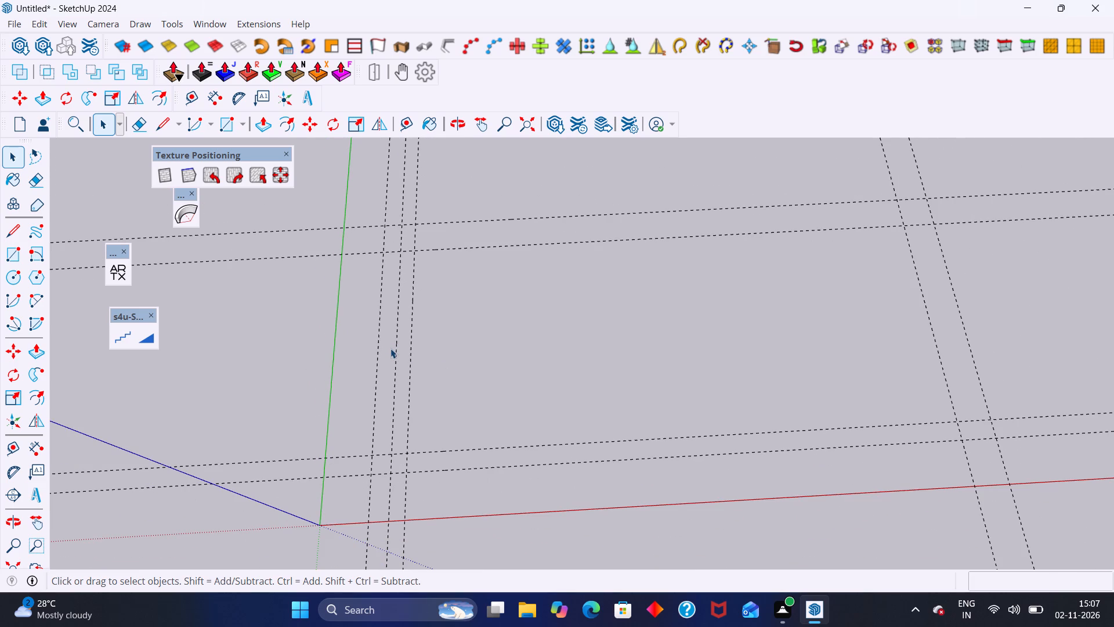
key("r")
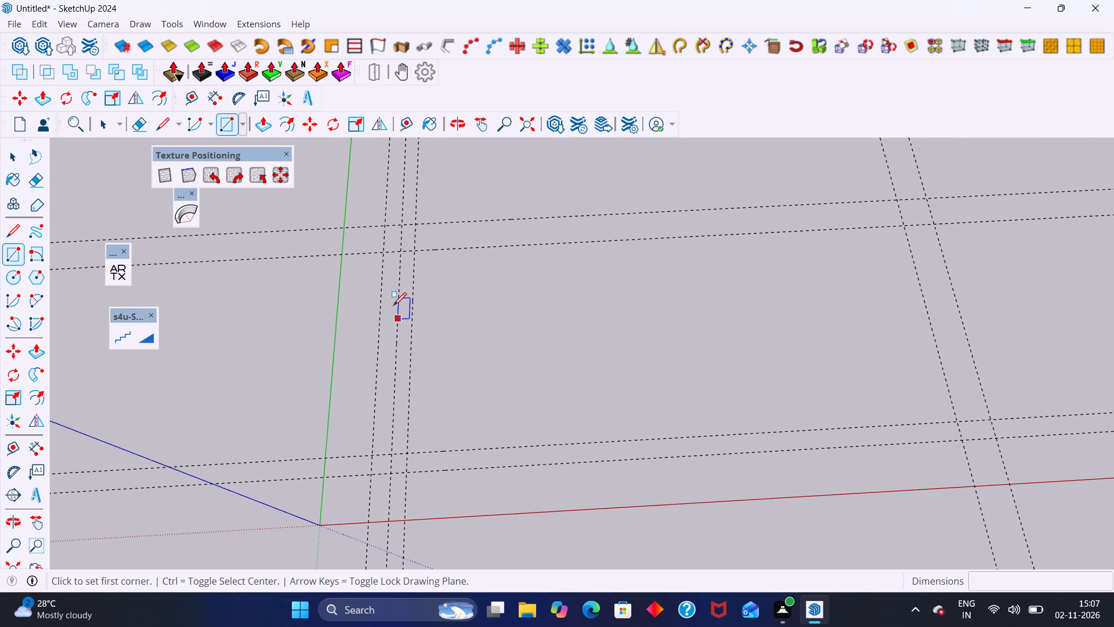
left_click(381, 254)
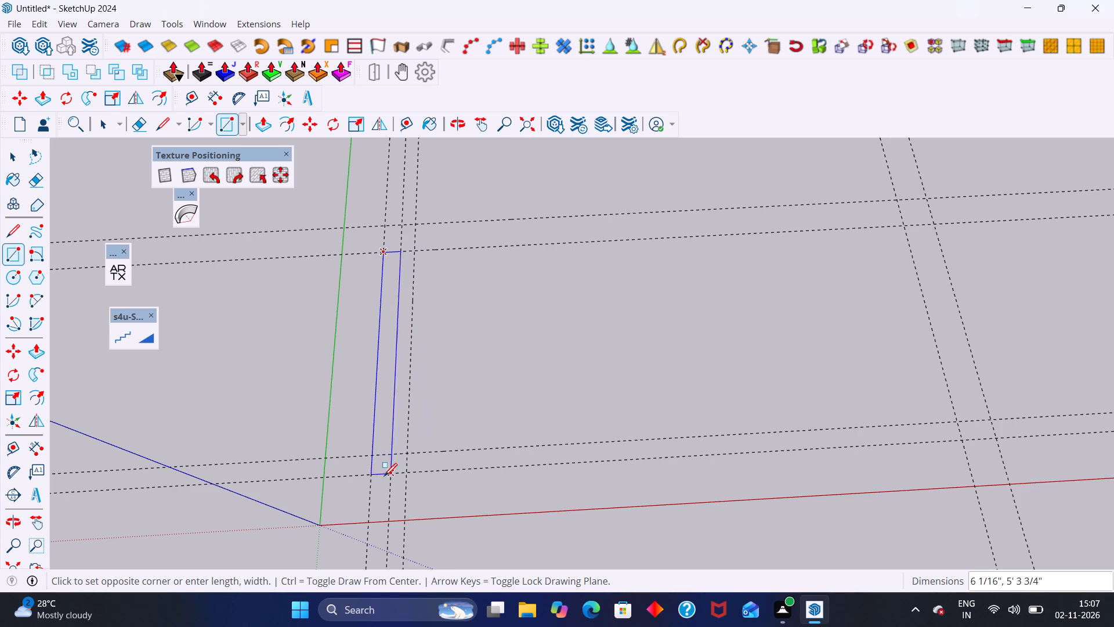
left_click(390, 474)
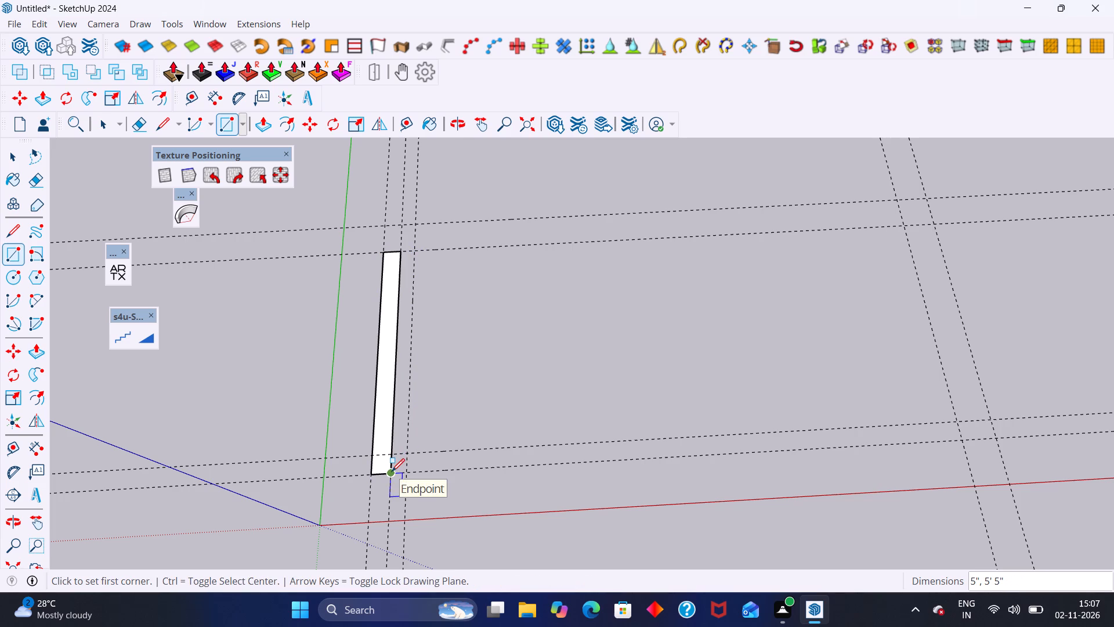
Draw a 13' 1" by 5" wall rectangle along the red axis, from the first rectangle's corner to the far guide of the 12' pair.
left_click(392, 471)
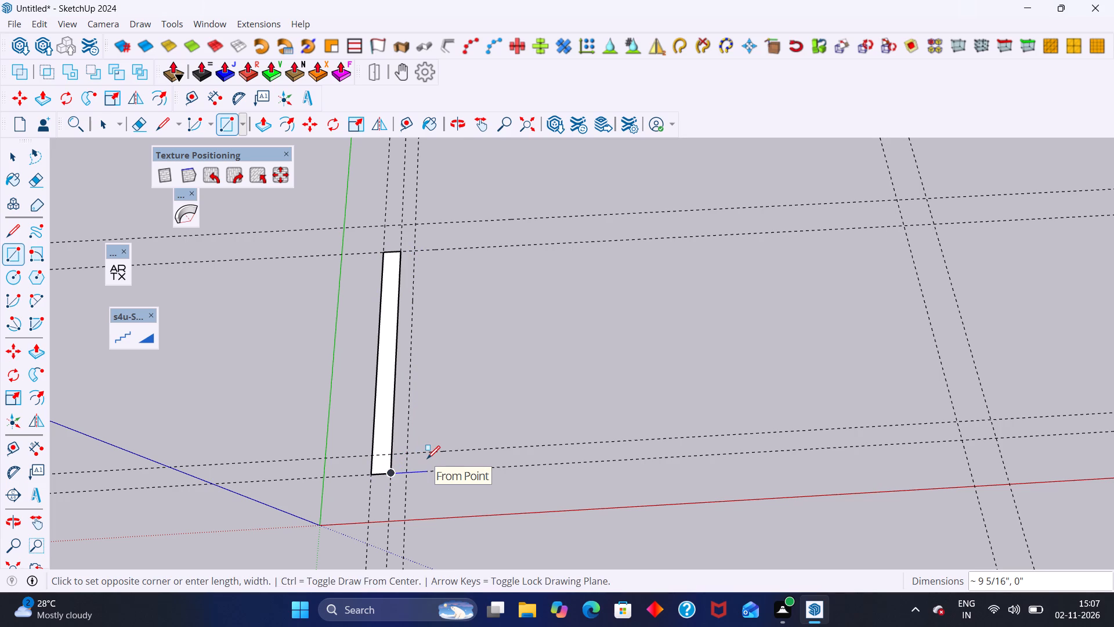
scroll(425, 457, "down", 18)
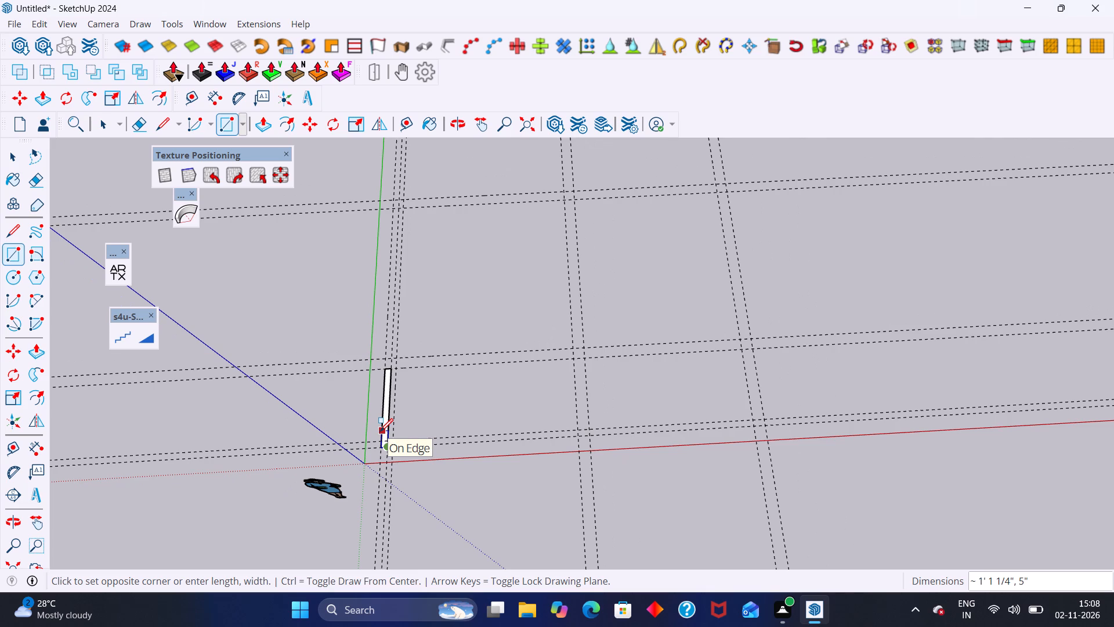
scroll(469, 450, "up", 8)
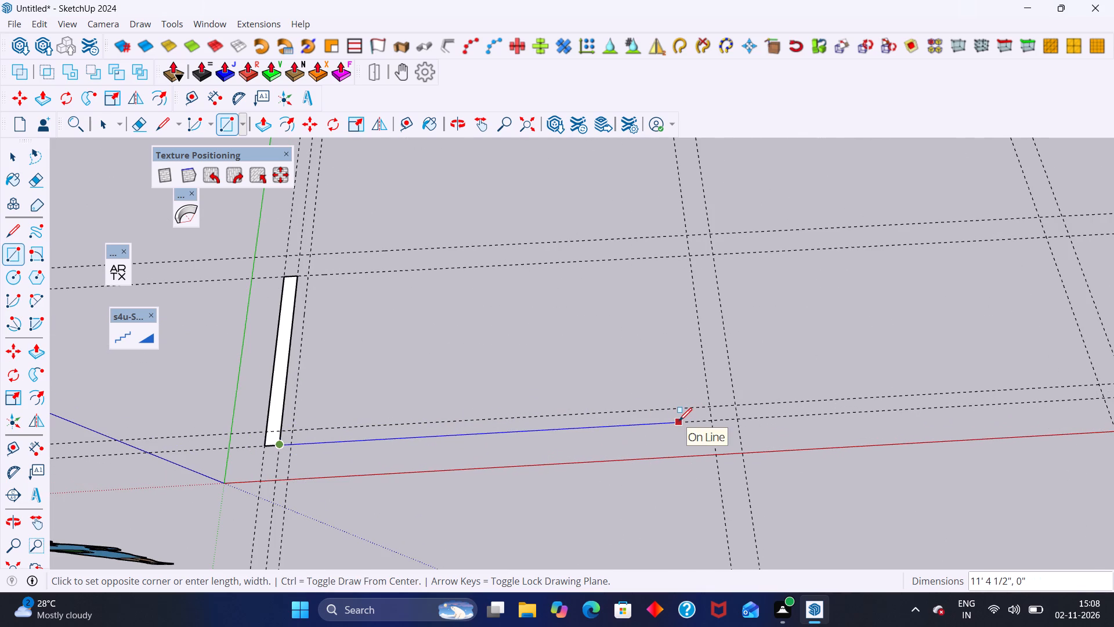
left_click(739, 406)
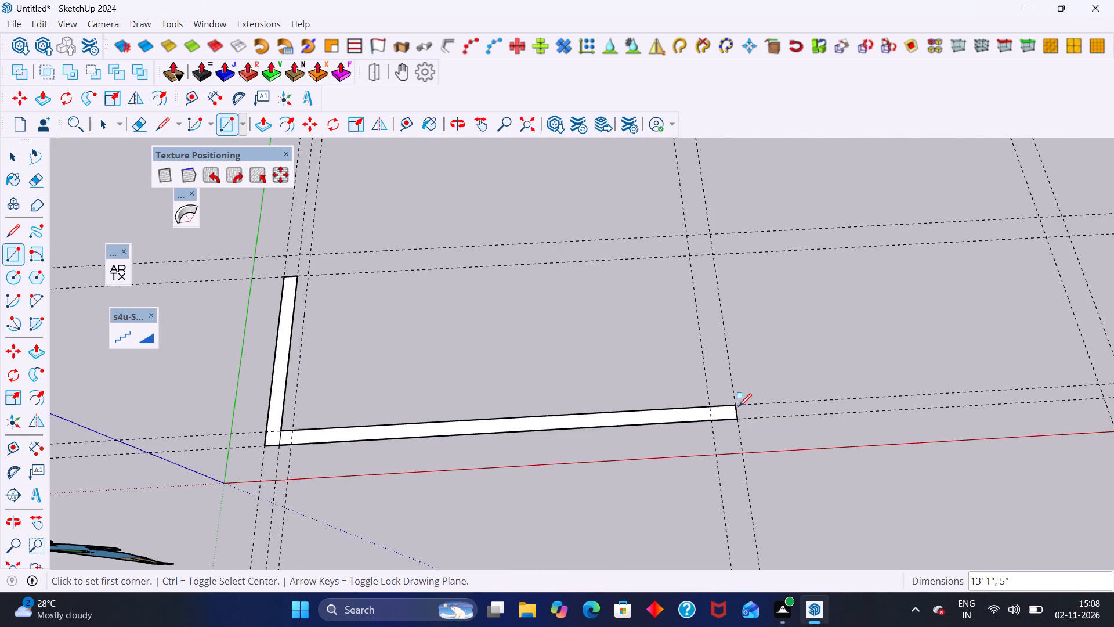
scroll(652, 414, "down", 15)
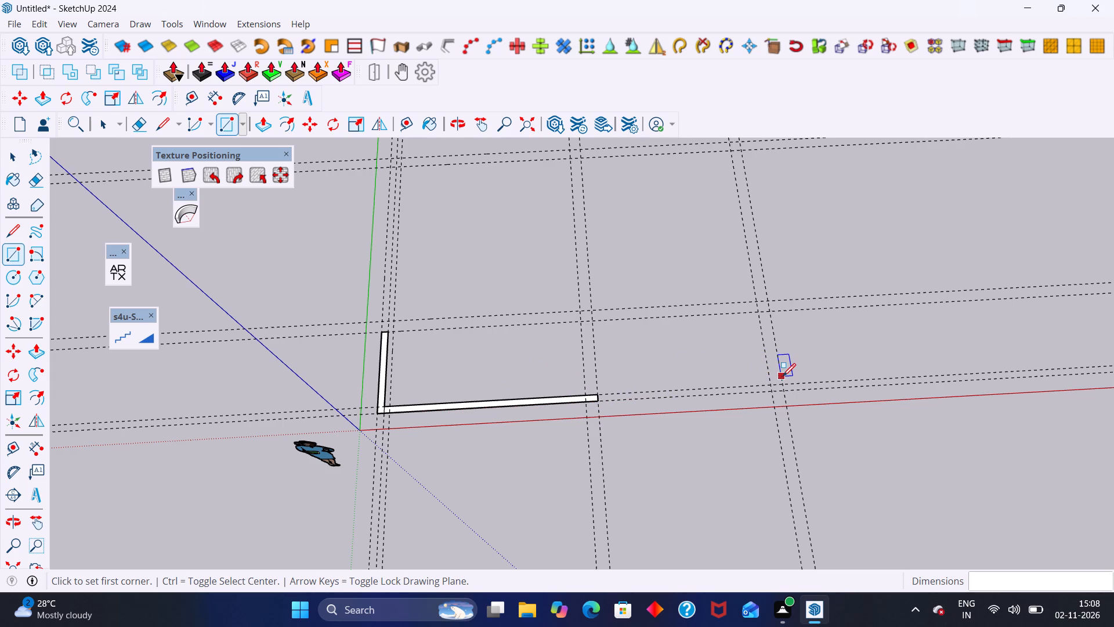
Place a guide 5" from the 25' guide farthest from the green axis, inside its 9" pair.
key("space")
key("t")
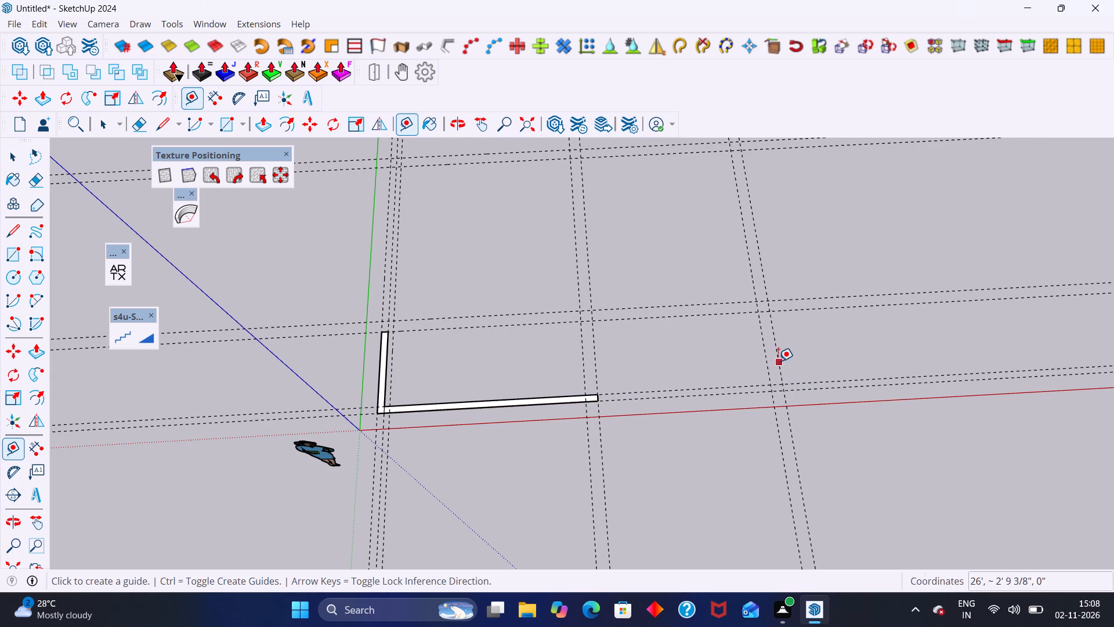
left_click(778, 359)
key("5")
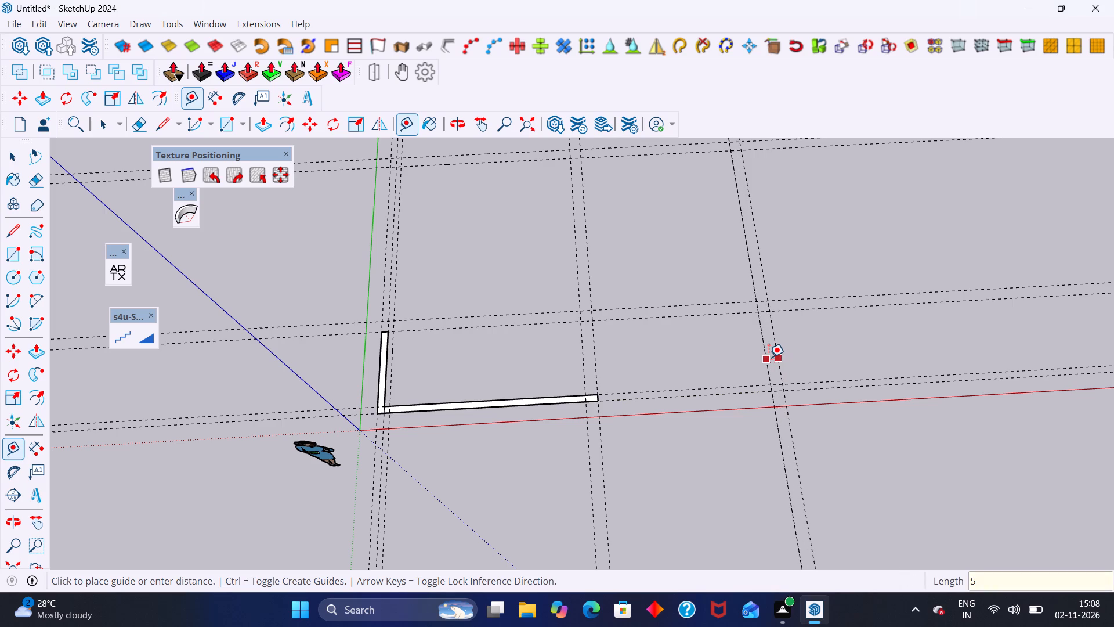
key("Return")
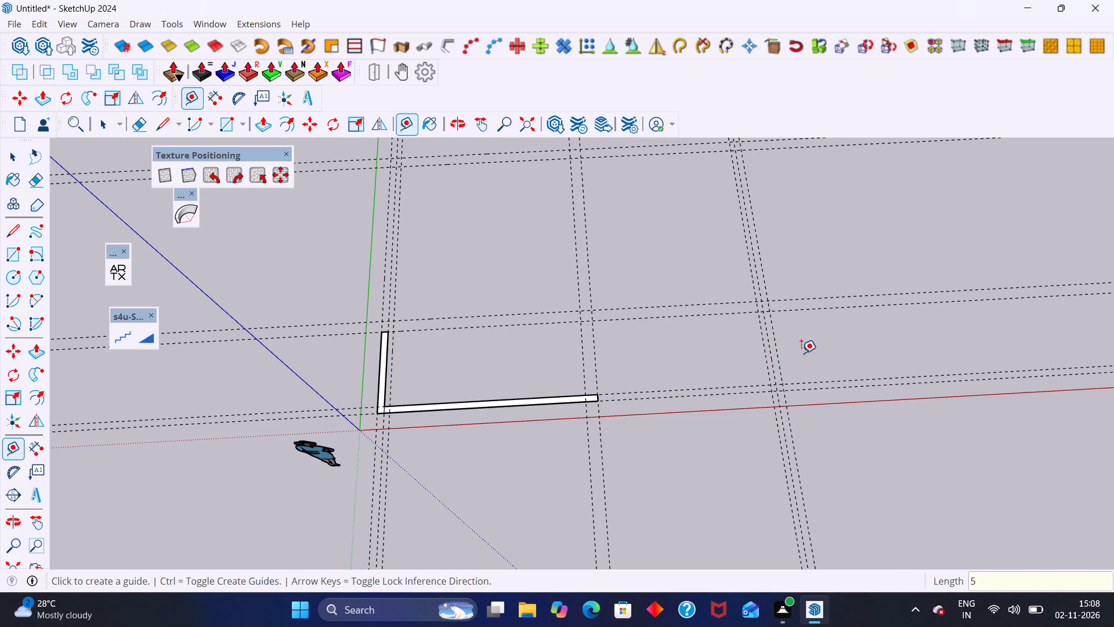
Draw a 5" by 18' 2" wall rectangle between the outermost guide and its 5" guide, from the third crosswise pair to the guide nearest the red axis.
scroll(790, 380, "up", 6)
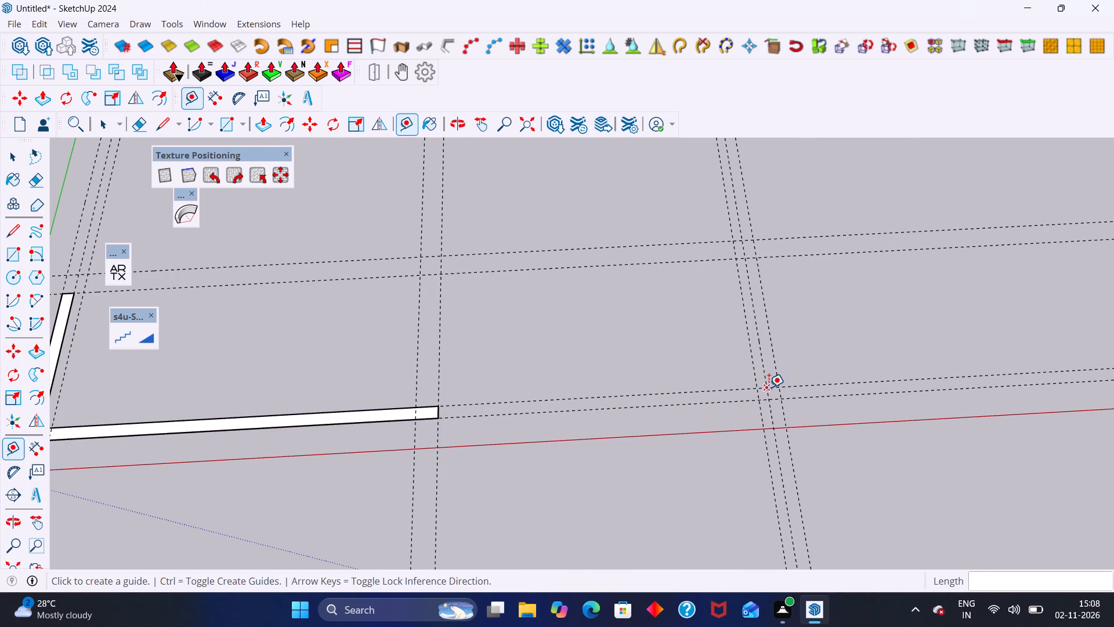
scroll(754, 389, "down", 5)
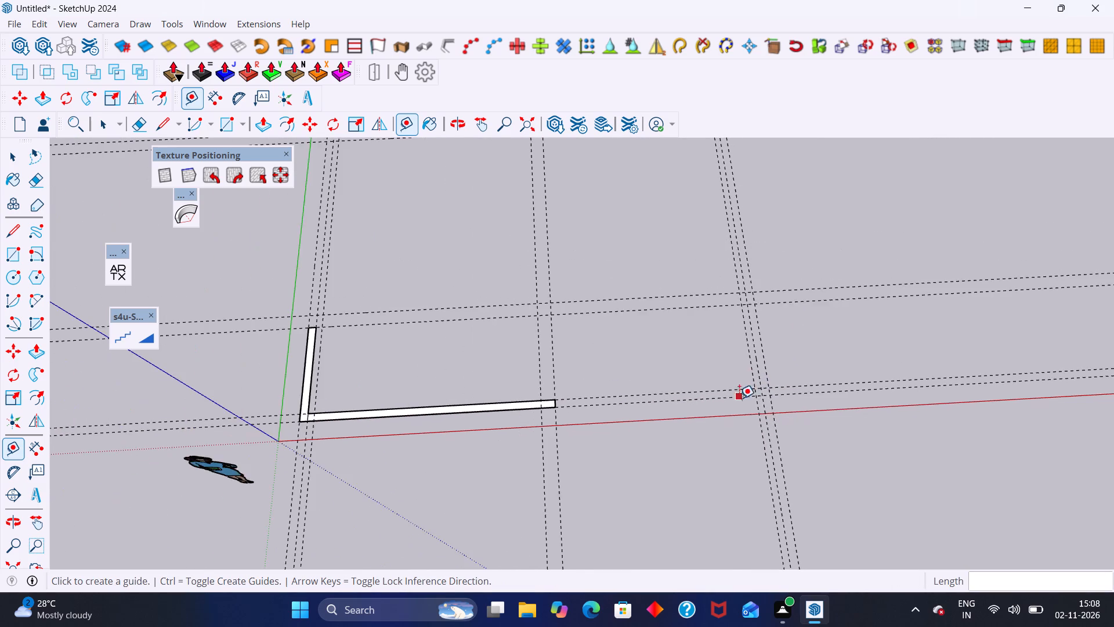
scroll(737, 410, "down", 7)
scroll(722, 267, "up", 2)
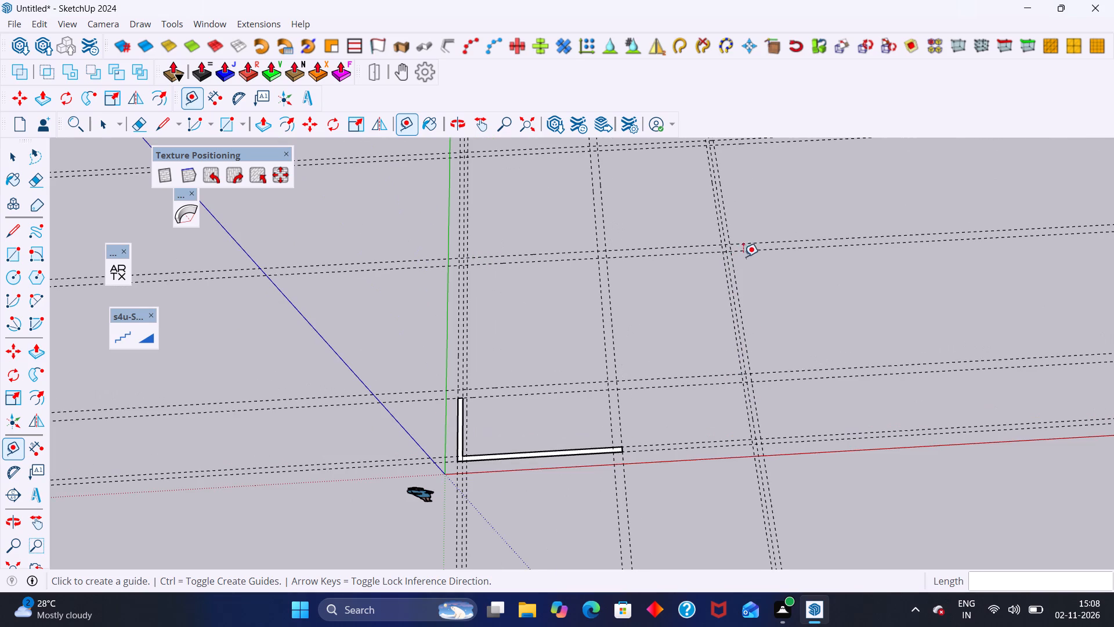
scroll(742, 234, "up", 3)
key("space")
type("r")
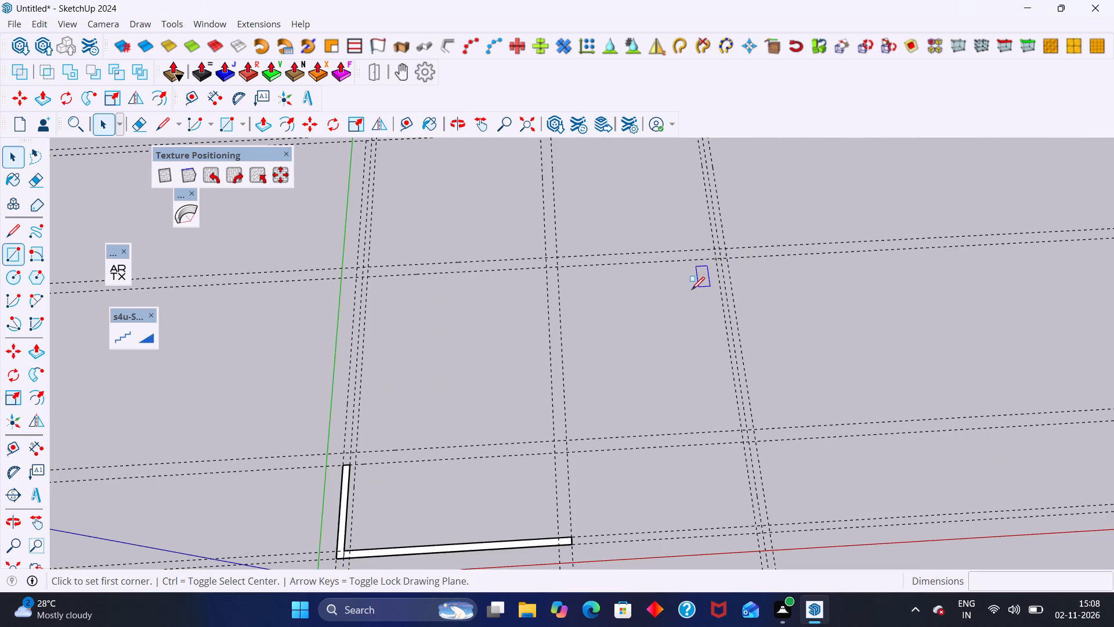
scroll(698, 271, "up", 8)
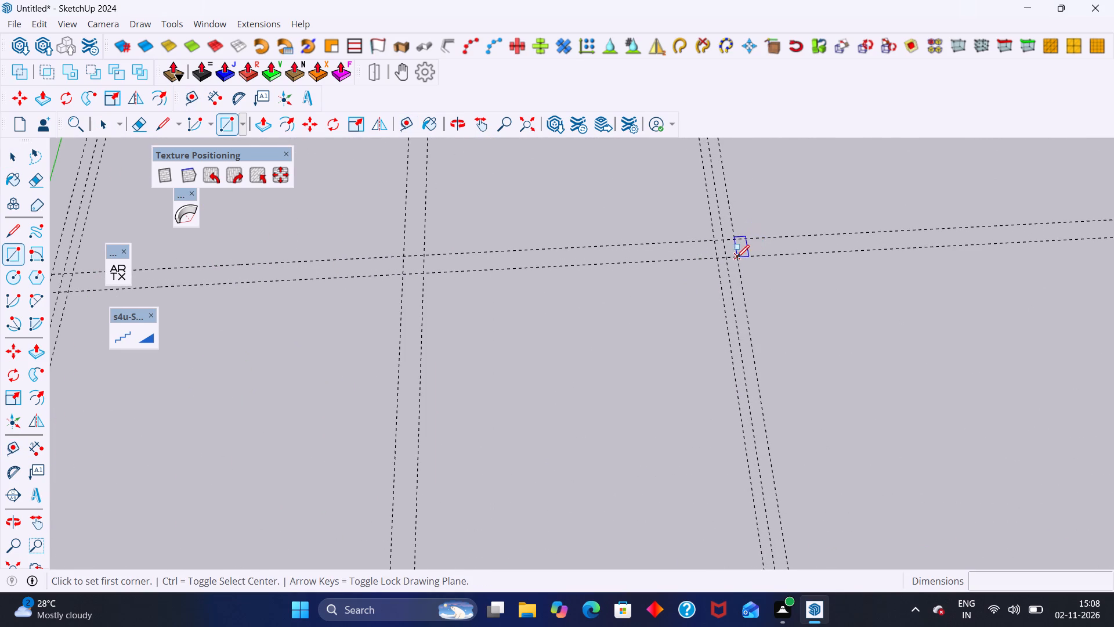
scroll(741, 263, "up", 11)
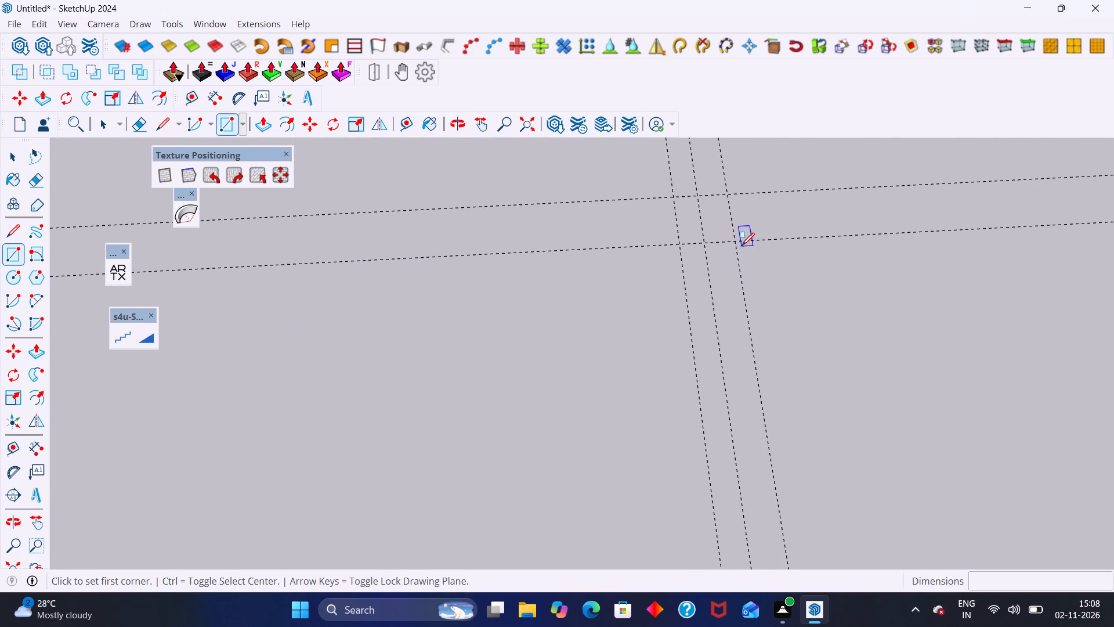
left_click(738, 244)
scroll(737, 331, "down", 18)
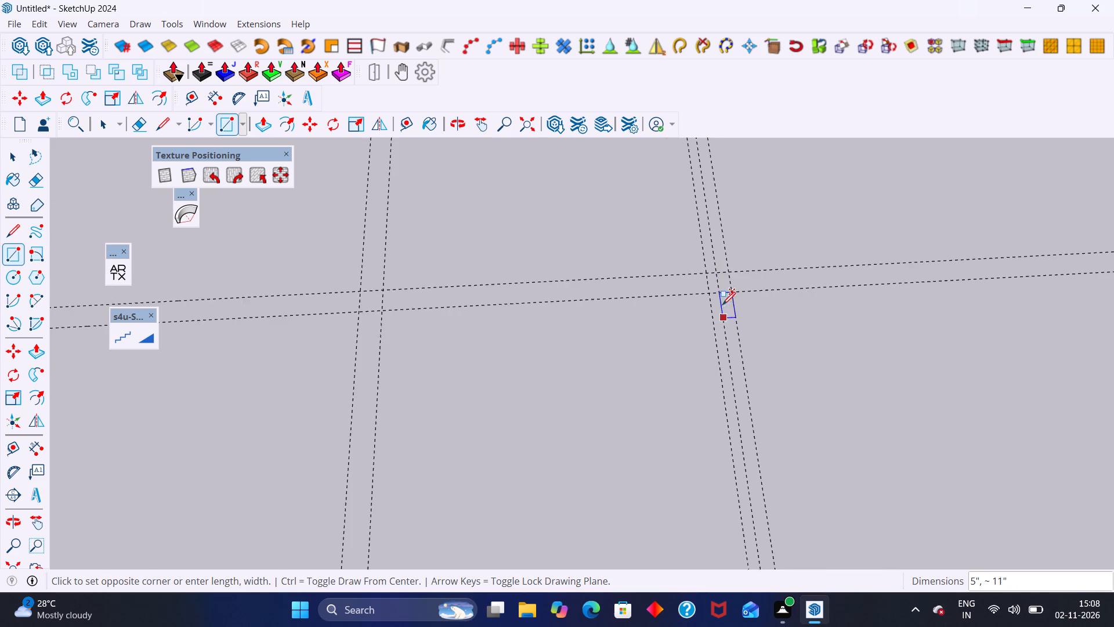
scroll(722, 305, "down", 16)
scroll(740, 454, "up", 10)
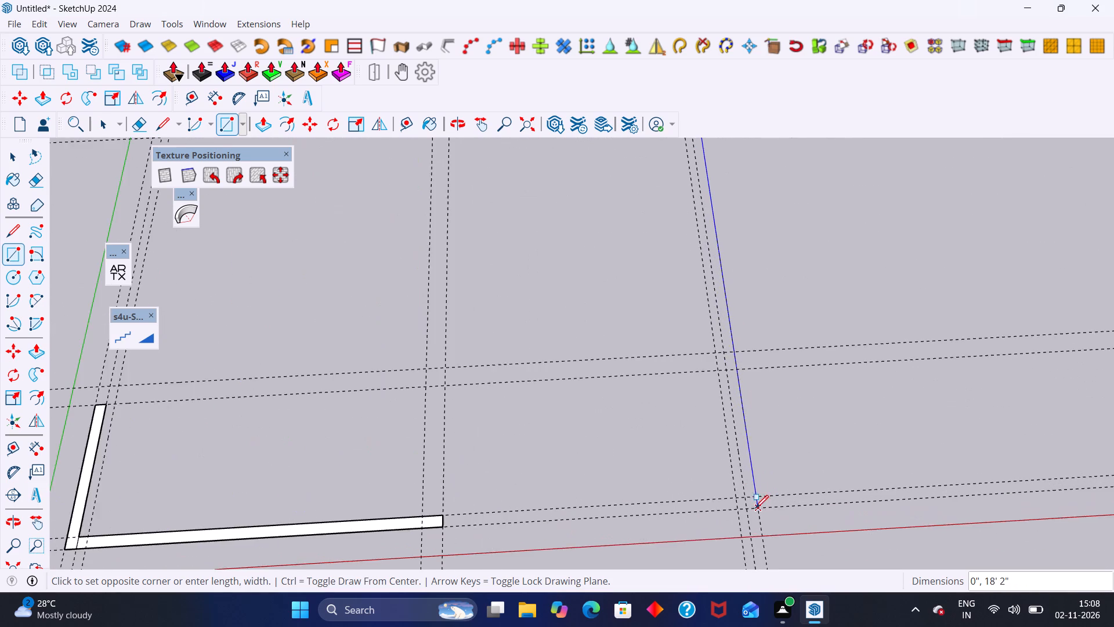
scroll(755, 508, "up", 6)
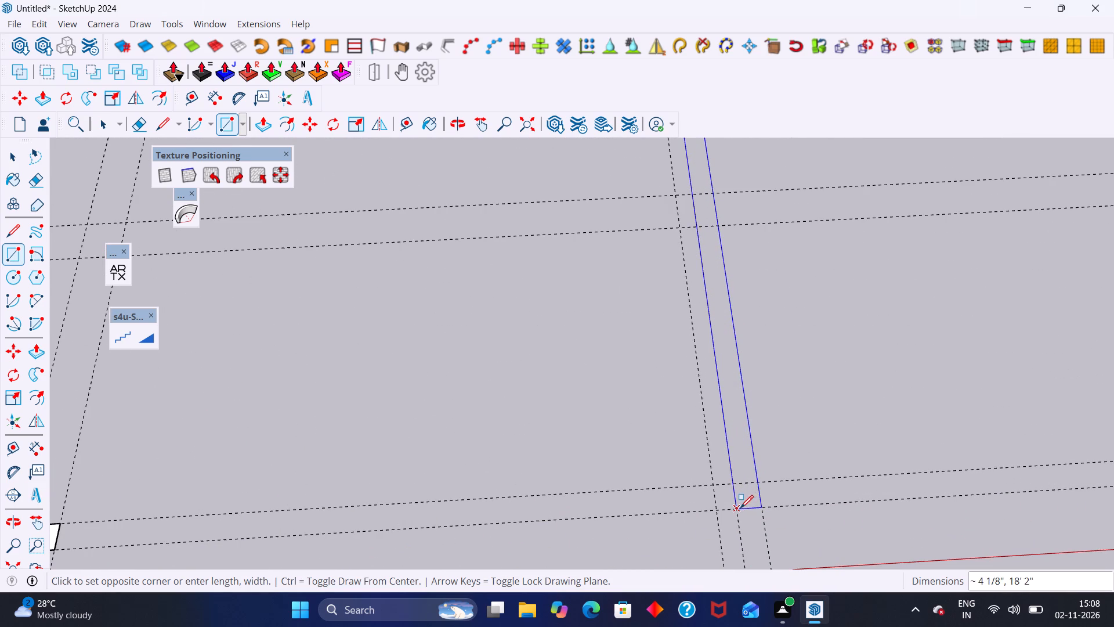
left_click(739, 508)
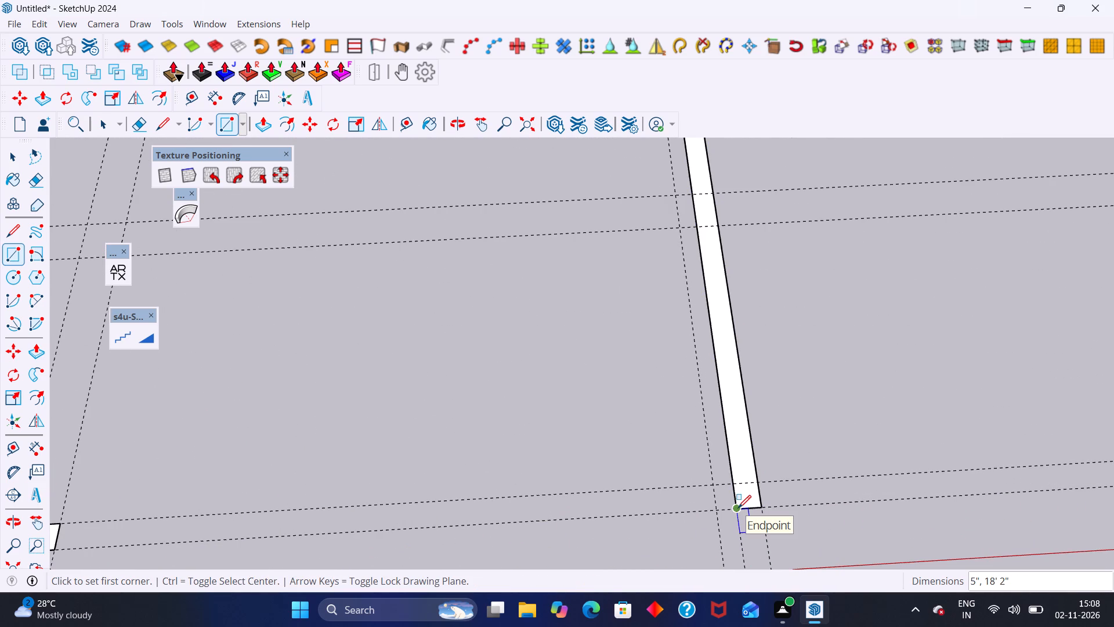
Place a guide 9" from the guide nearest the red axis, on the side away from the axis.
scroll(719, 471, "down", 9)
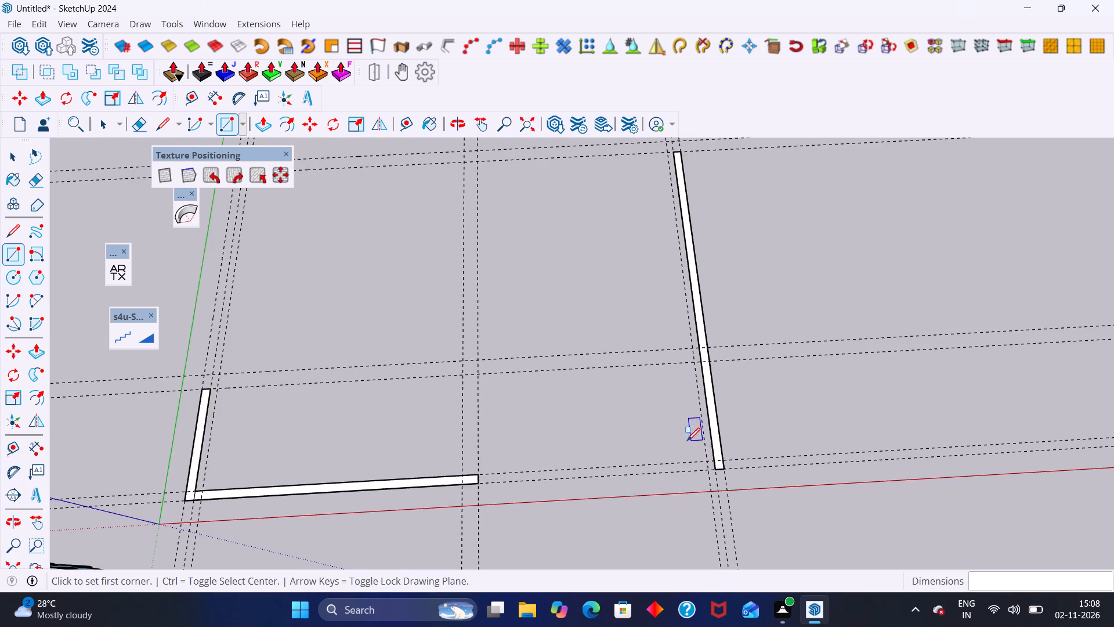
scroll(687, 441, "down", 3)
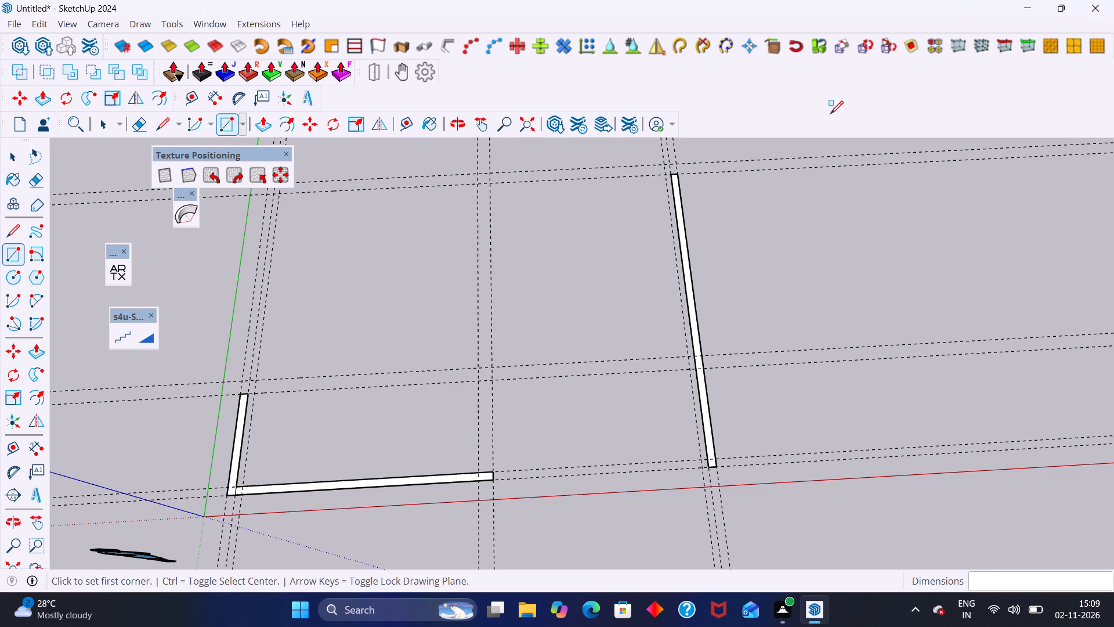
scroll(724, 482, "up", 3)
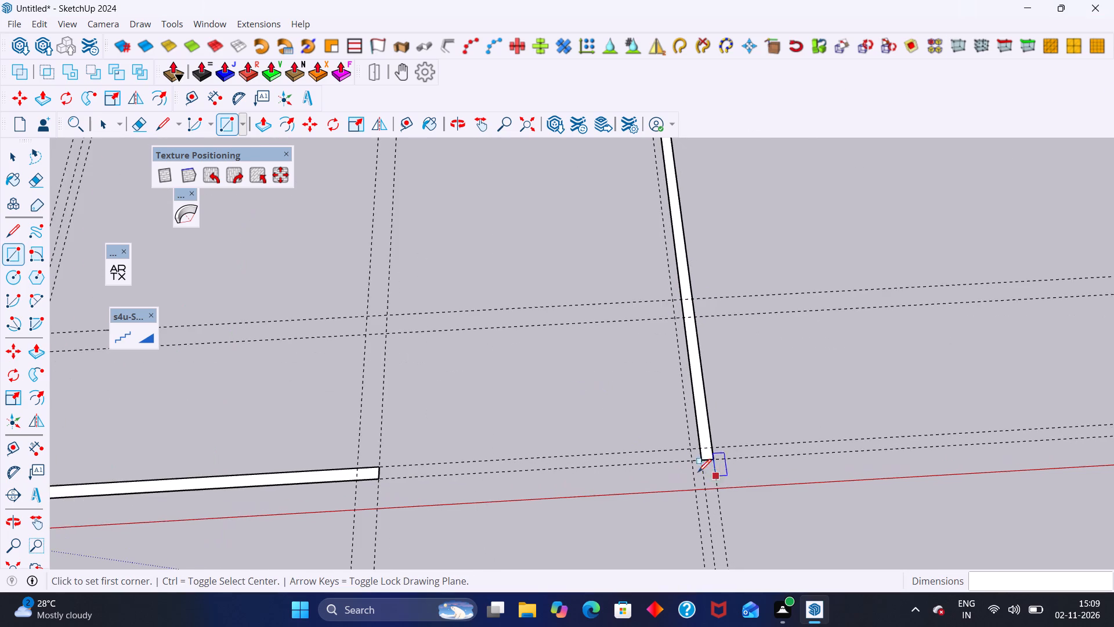
scroll(698, 472, "up", 5)
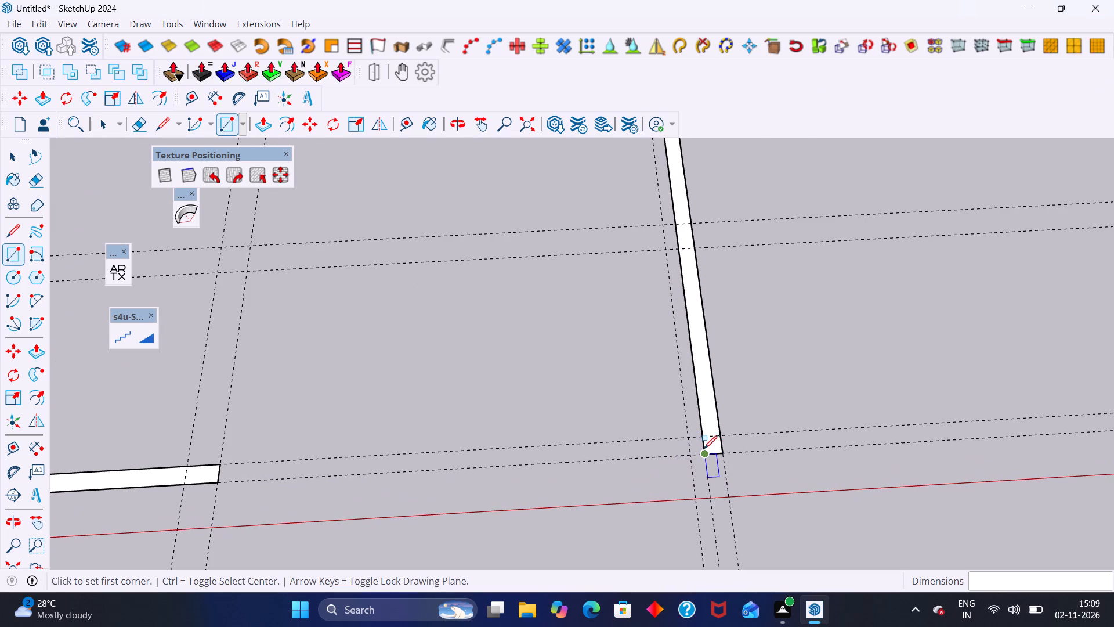
scroll(699, 435, "up", 7)
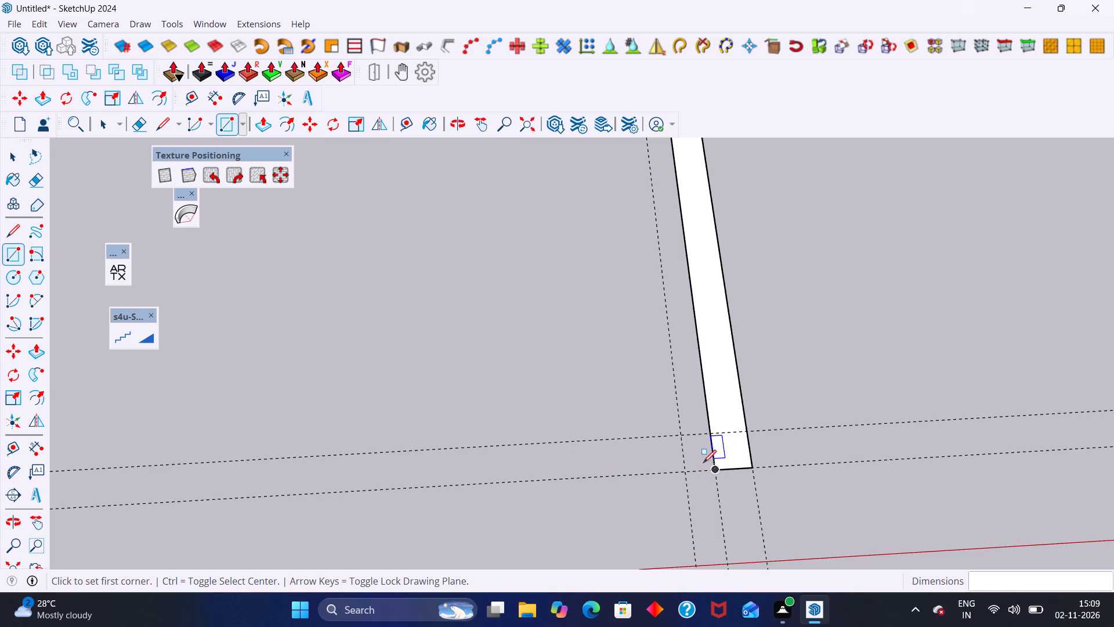
scroll(723, 488, "down", 11)
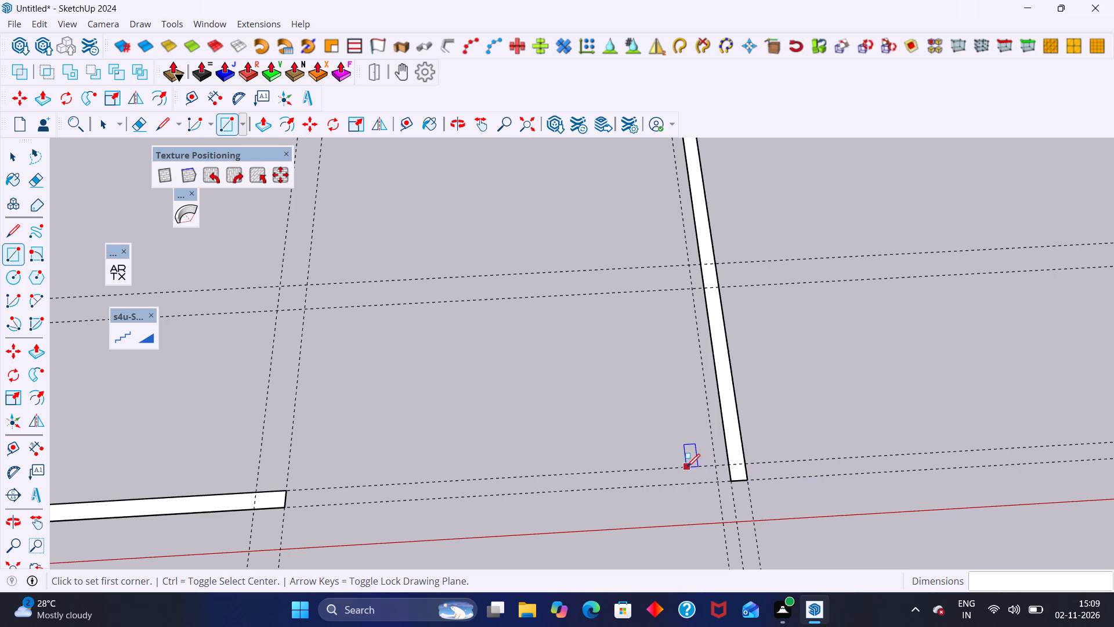
key("space")
key("t")
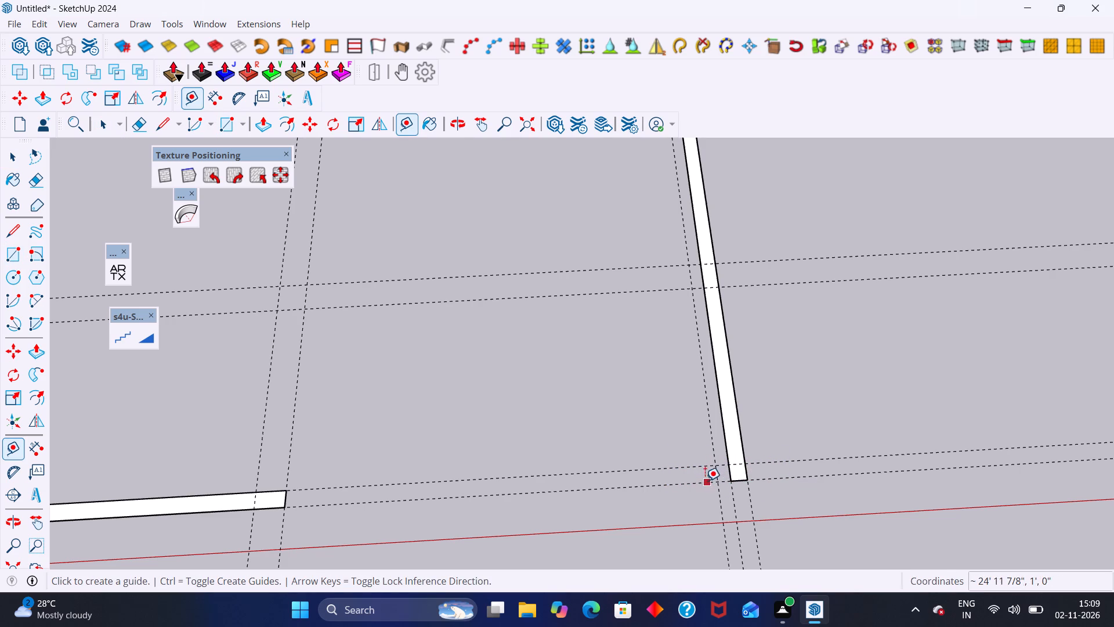
left_click(702, 481)
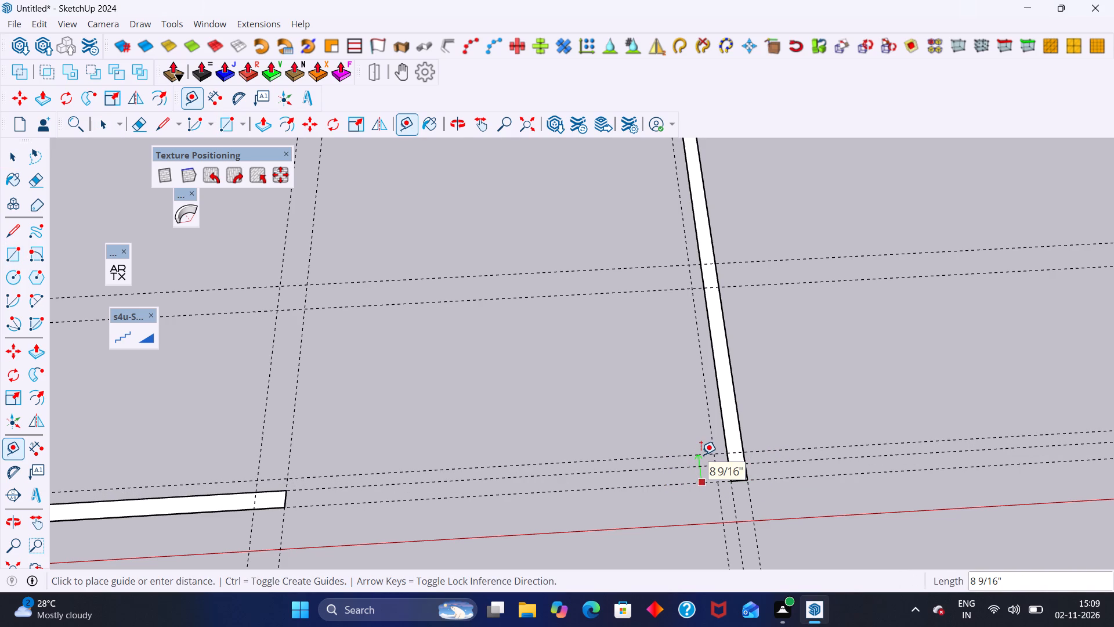
key("9")
key("Return")
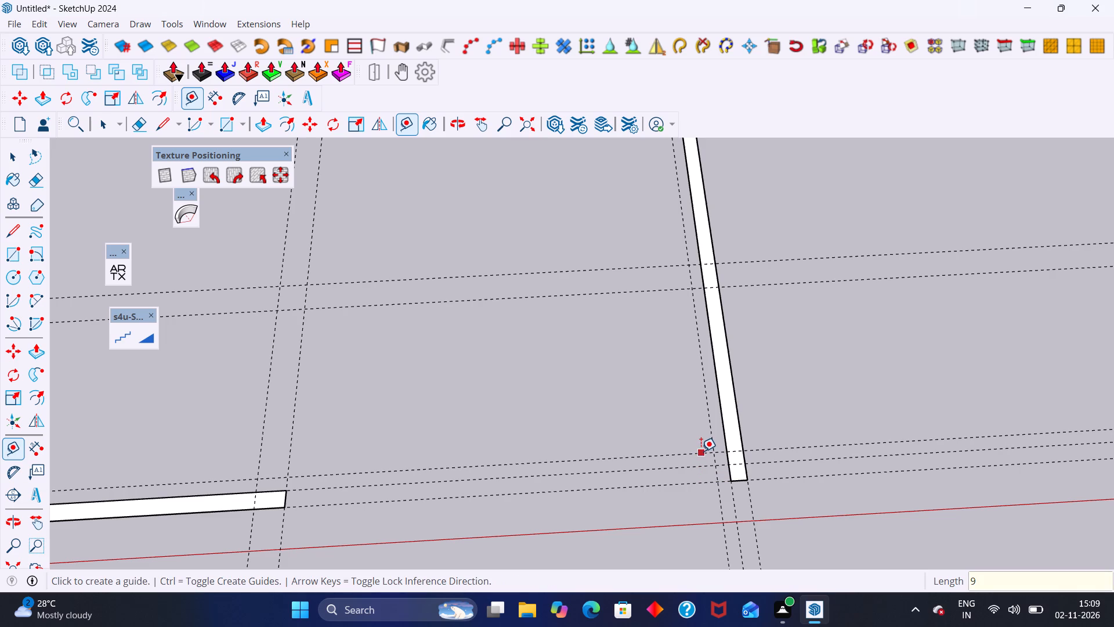
key("space")
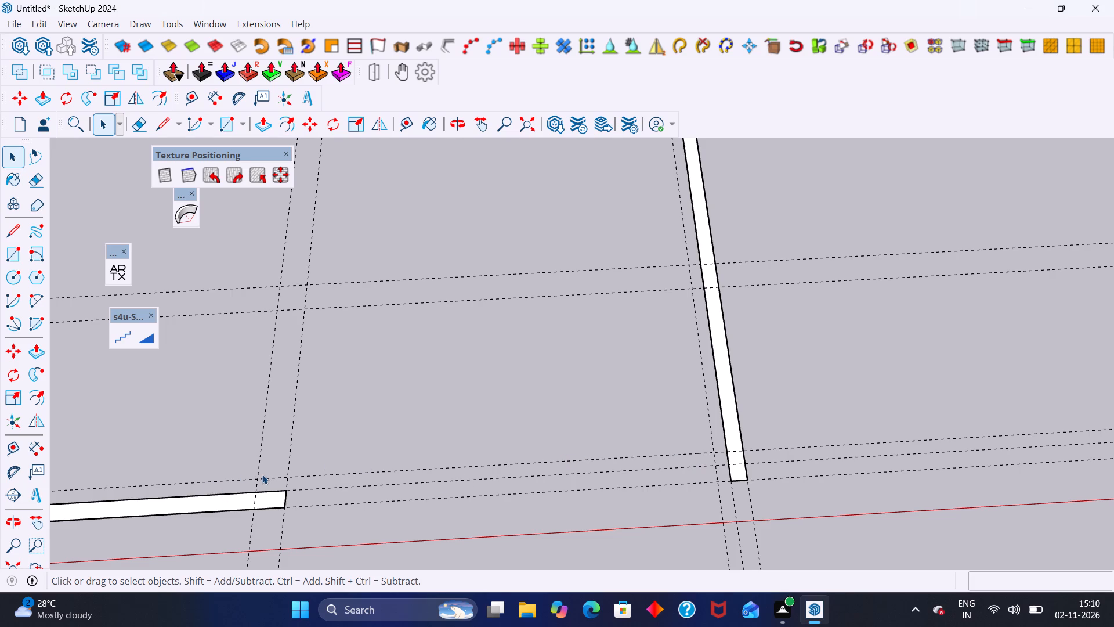
Draw a 9" by 4" rectangle on the free end of the 13' 1" wall, between the 12' guide pair and reaching the 9" guide.
key("r")
scroll(258, 470, "up", 6)
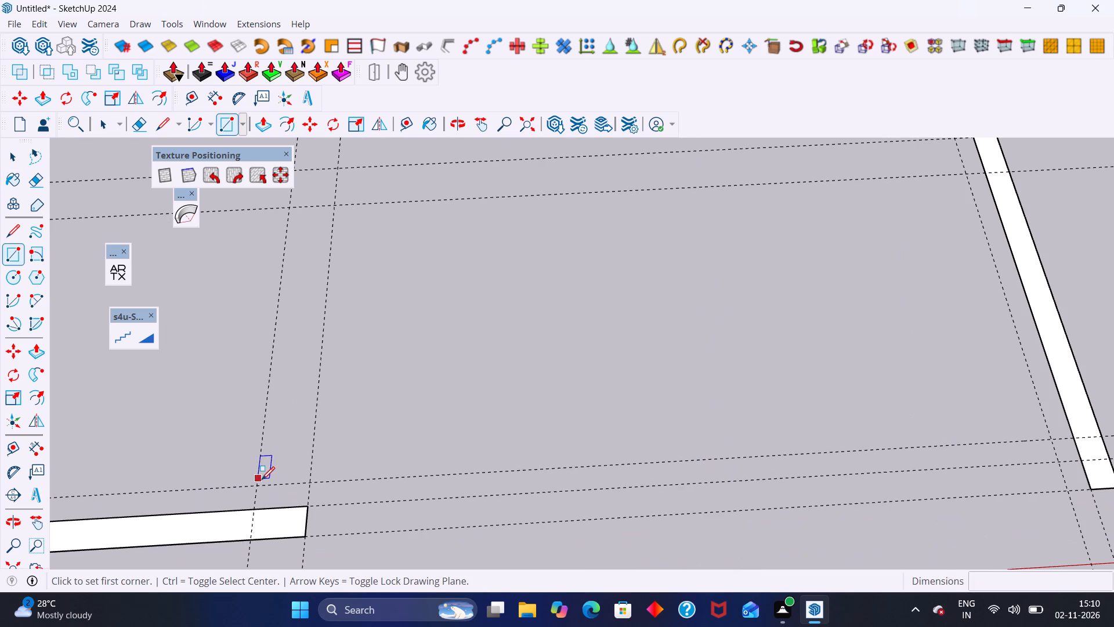
left_click(255, 485)
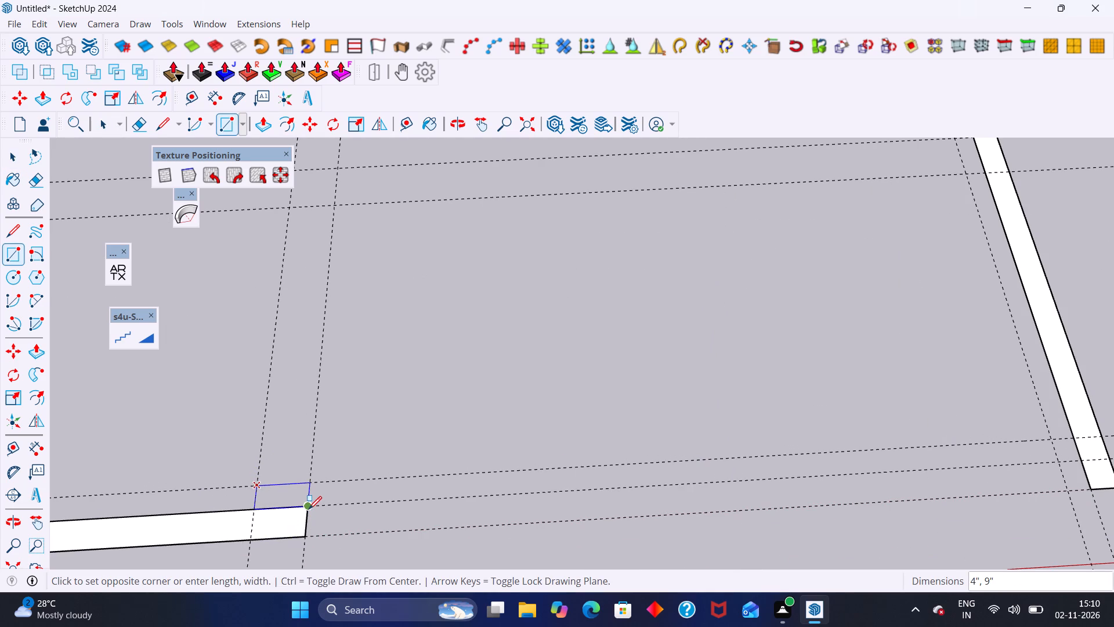
left_click(309, 509)
Draw a 4" by 9" rectangle against the inner side of the 18' 2" wall at its red-axis end, within the guide pairs.
scroll(306, 503, "down", 9)
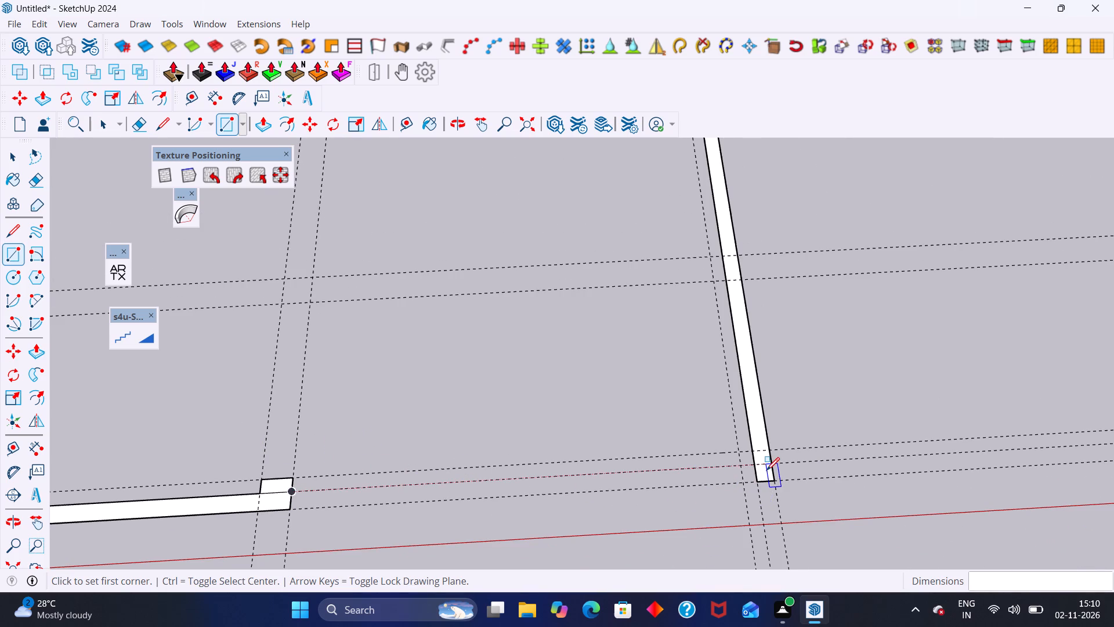
scroll(767, 470, "up", 2)
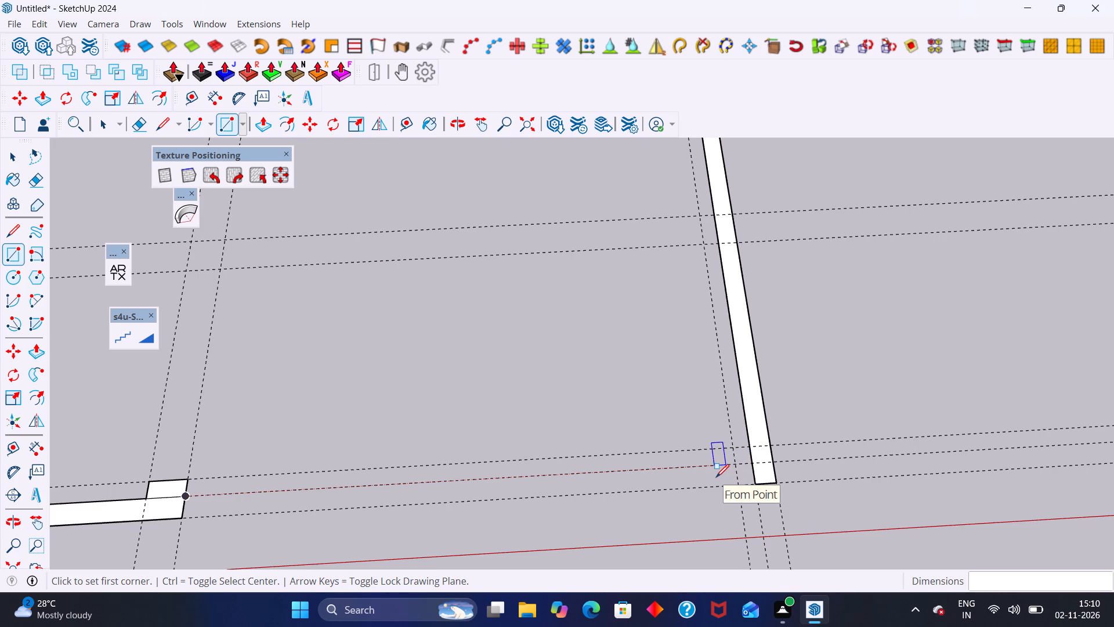
scroll(715, 471, "up", 2)
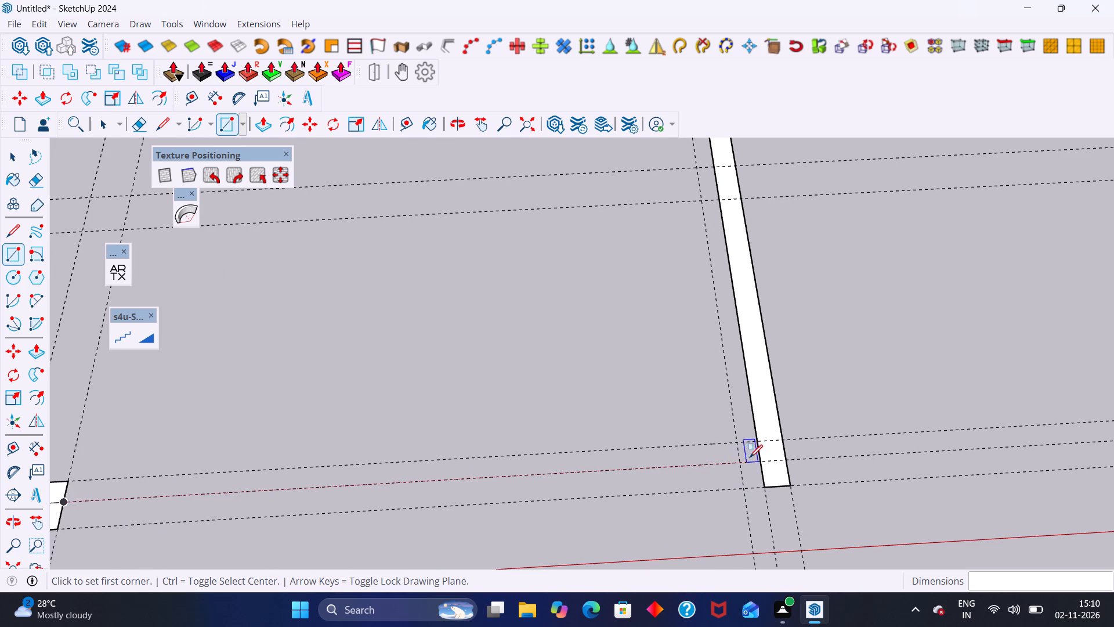
left_click(760, 438)
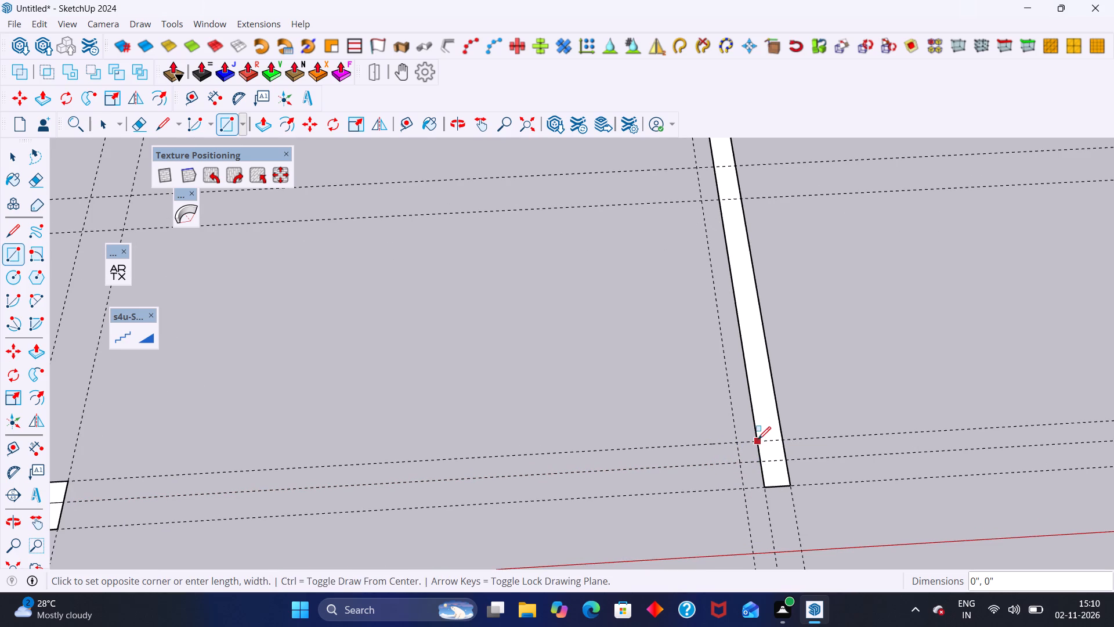
left_click(745, 491)
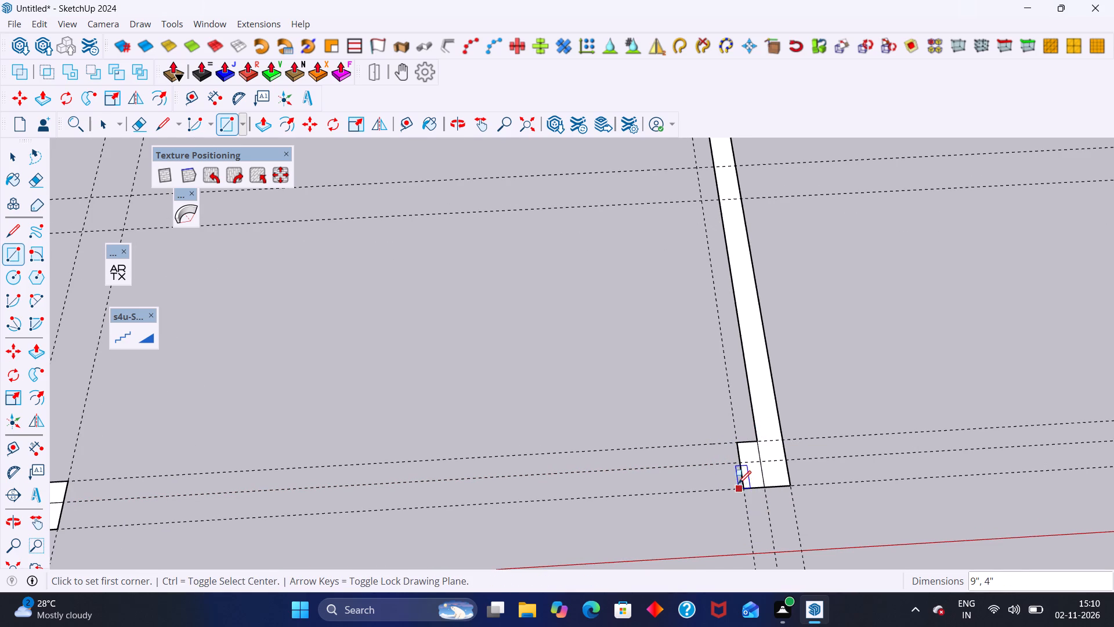
Delete the dividing edges between the two 9" by 4" rectangles and their adjoining walls to merge each into one face.
scroll(733, 484, "down", 9)
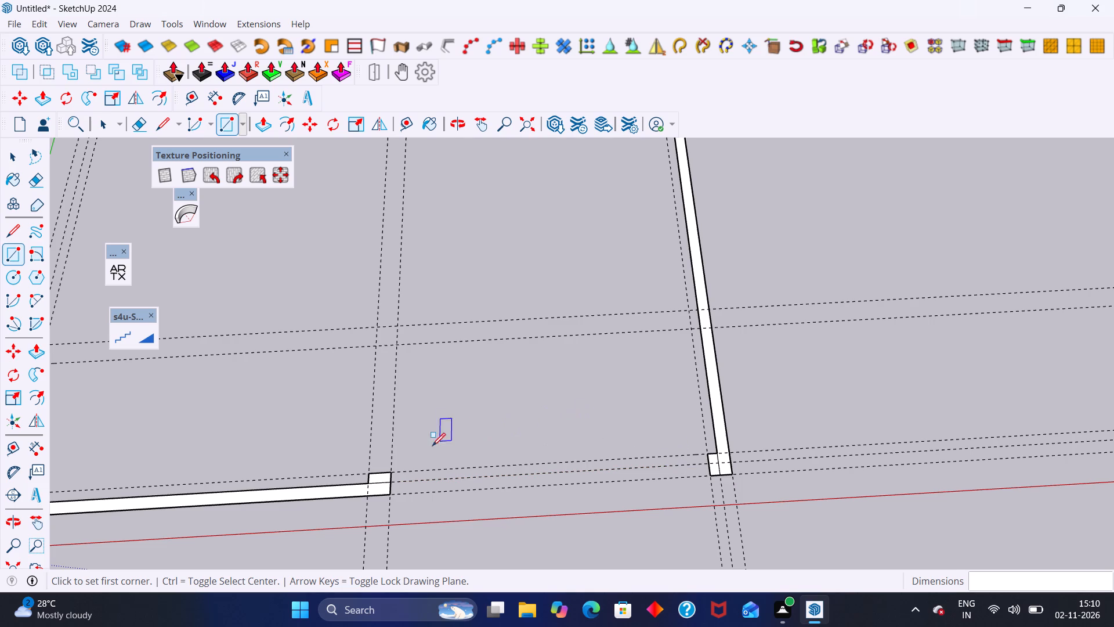
key("space")
scroll(387, 481, "up", 13)
left_click(374, 484)
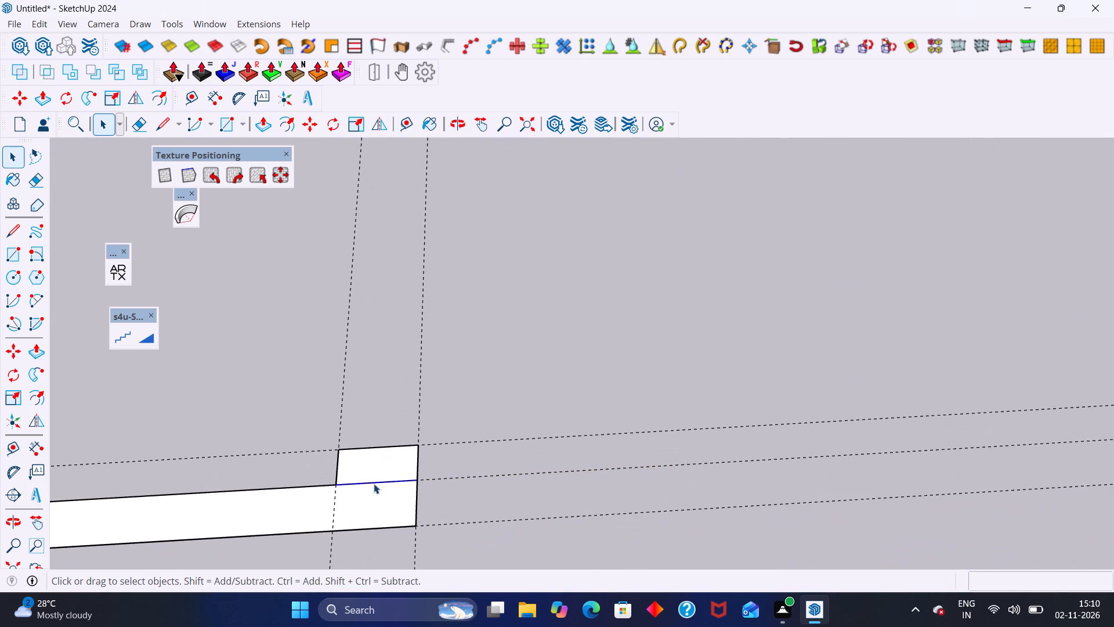
key("Delete")
scroll(374, 484, "down", 13)
scroll(805, 487, "up", 10)
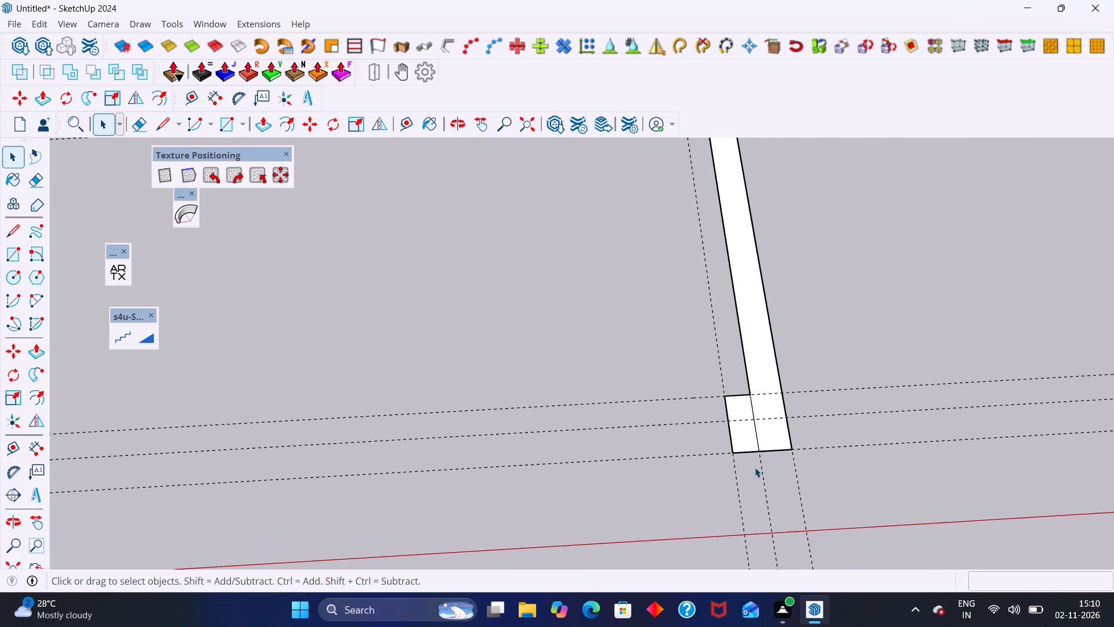
scroll(755, 467, "up", 7)
left_click(758, 411)
key("Delete")
scroll(726, 442, "down", 12)
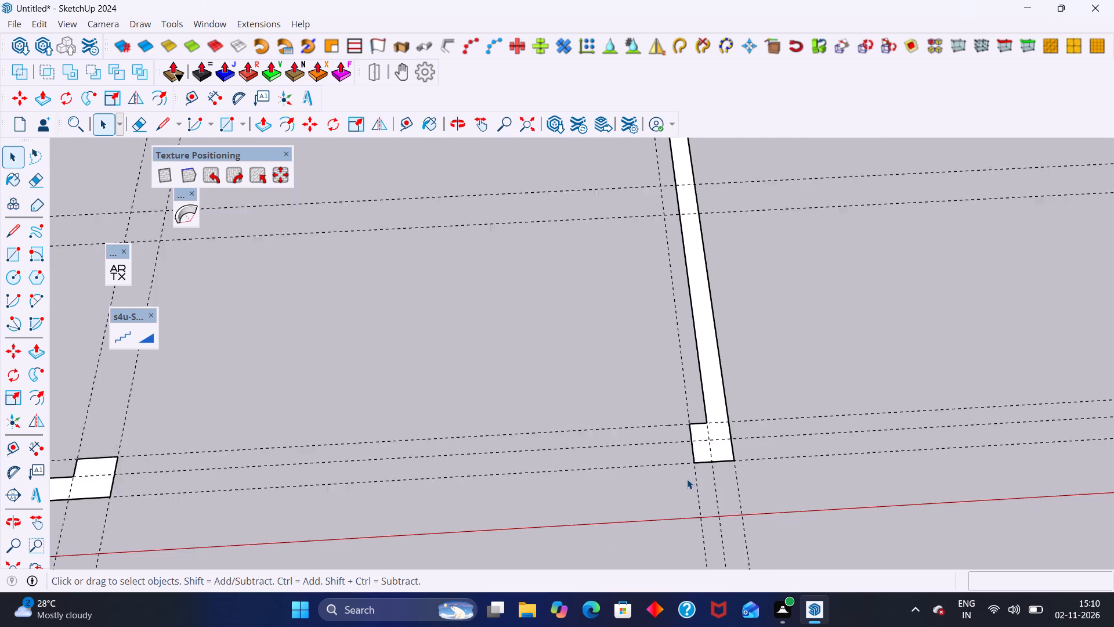
scroll(687, 479, "down", 20)
scroll(579, 442, "up", 10)
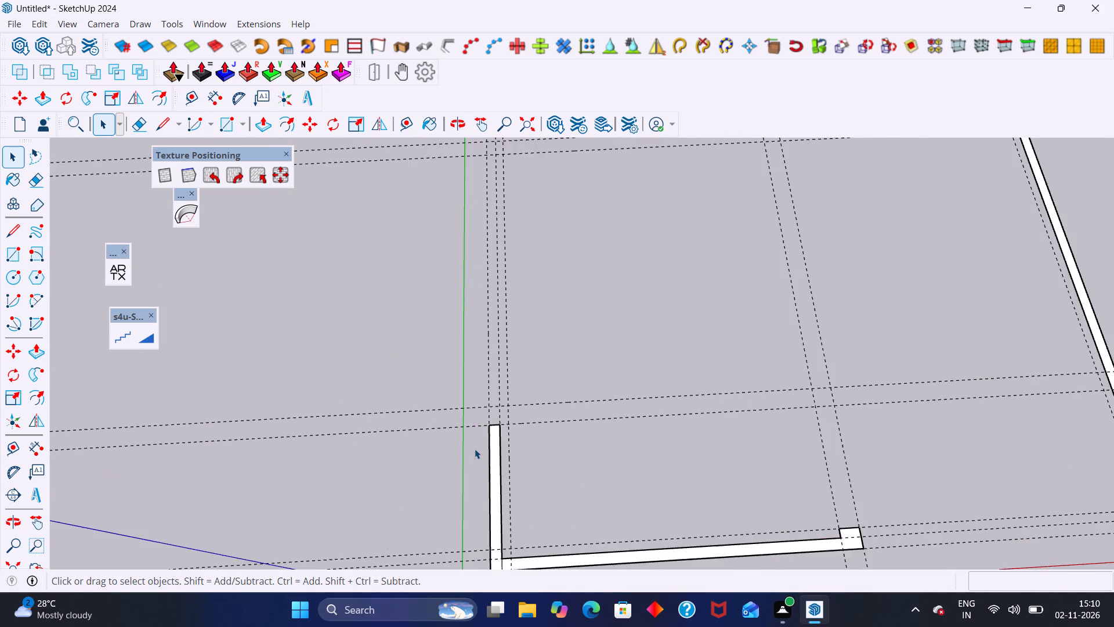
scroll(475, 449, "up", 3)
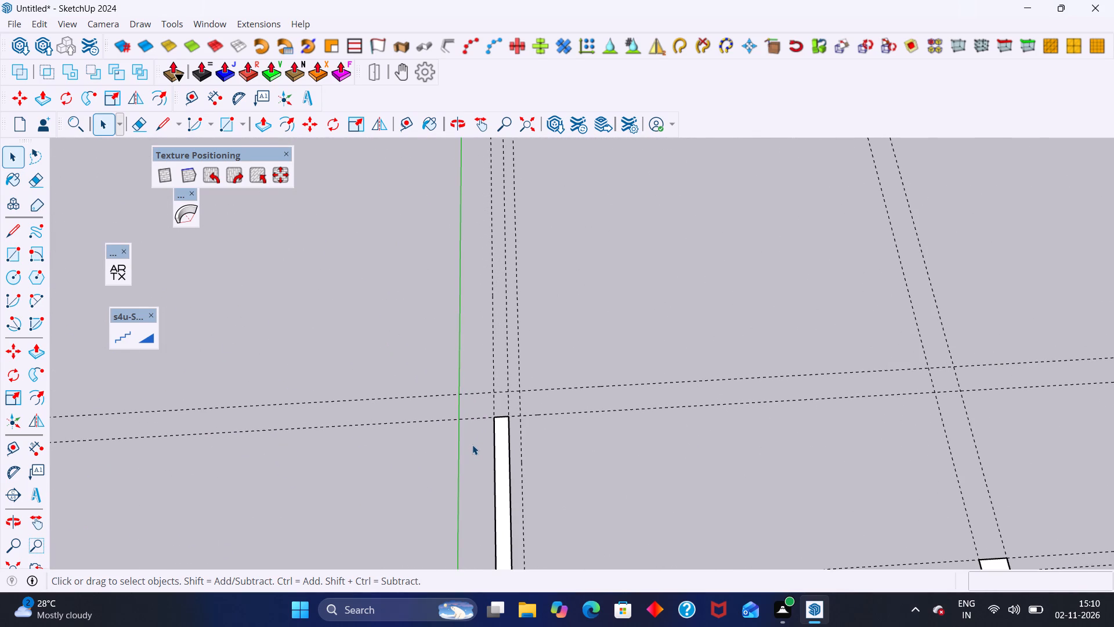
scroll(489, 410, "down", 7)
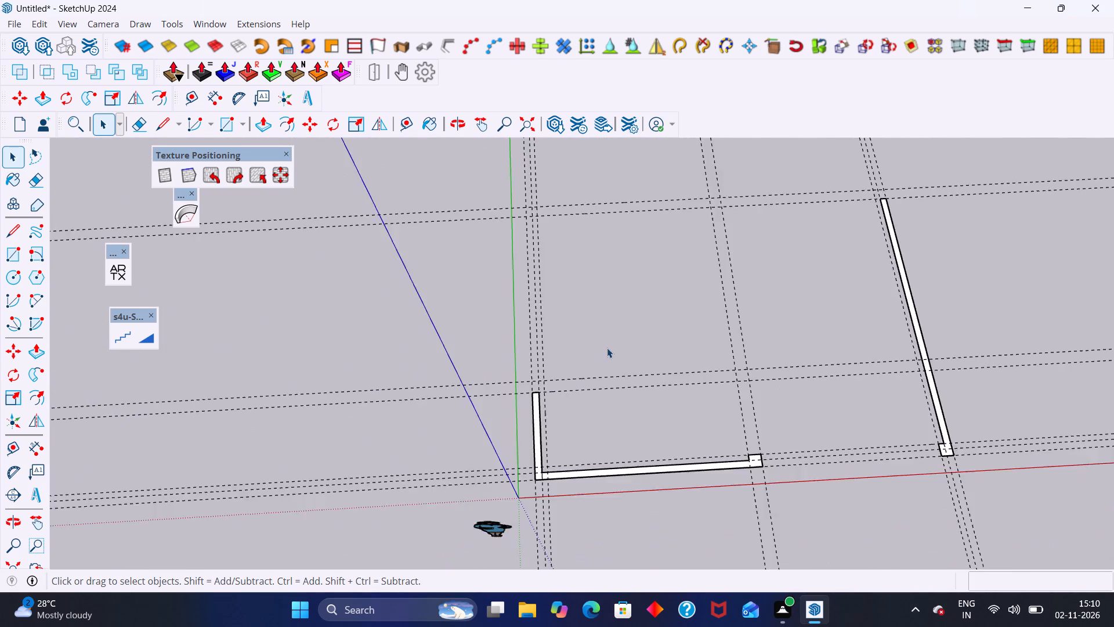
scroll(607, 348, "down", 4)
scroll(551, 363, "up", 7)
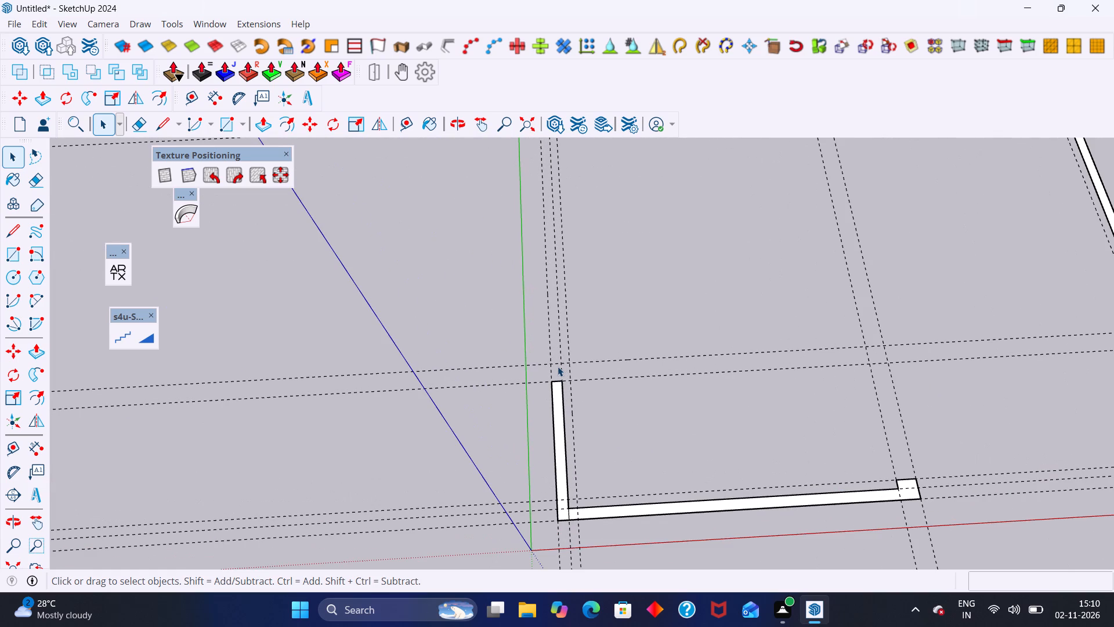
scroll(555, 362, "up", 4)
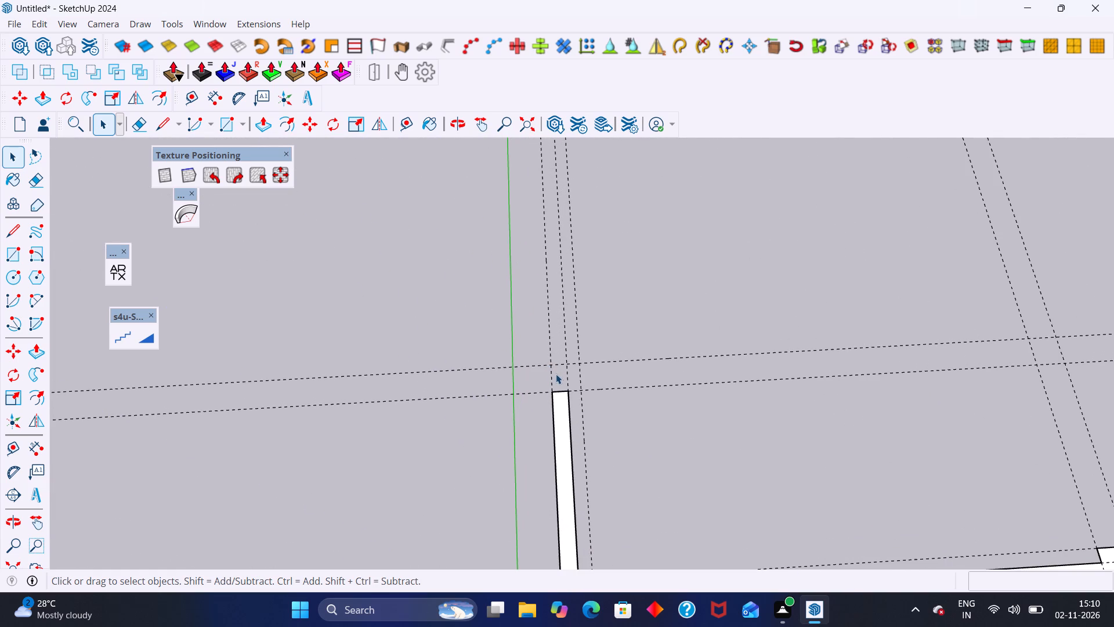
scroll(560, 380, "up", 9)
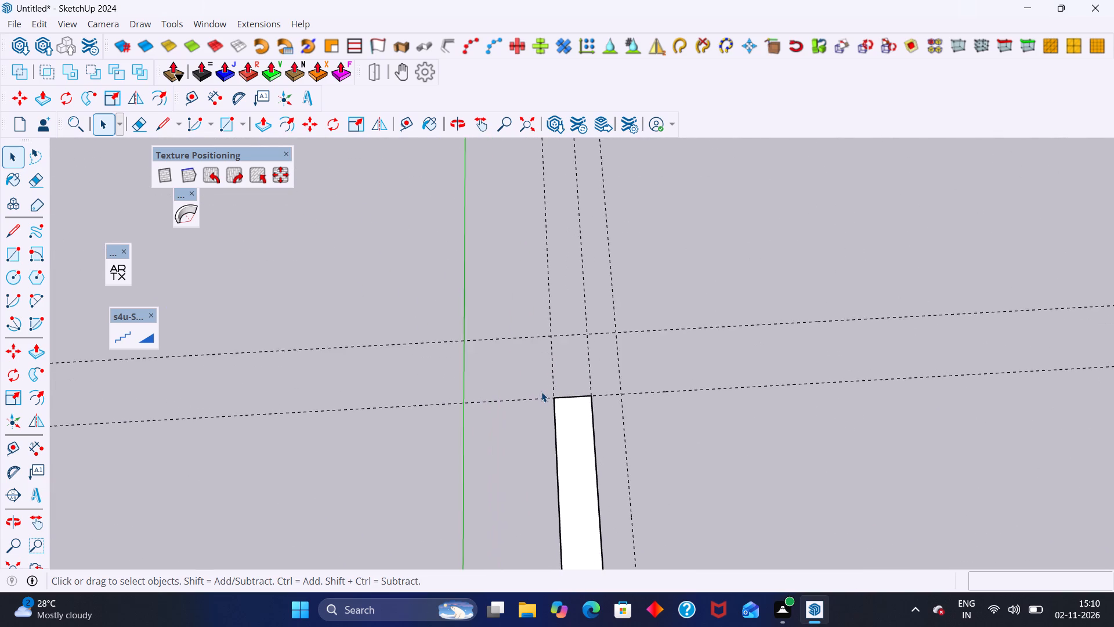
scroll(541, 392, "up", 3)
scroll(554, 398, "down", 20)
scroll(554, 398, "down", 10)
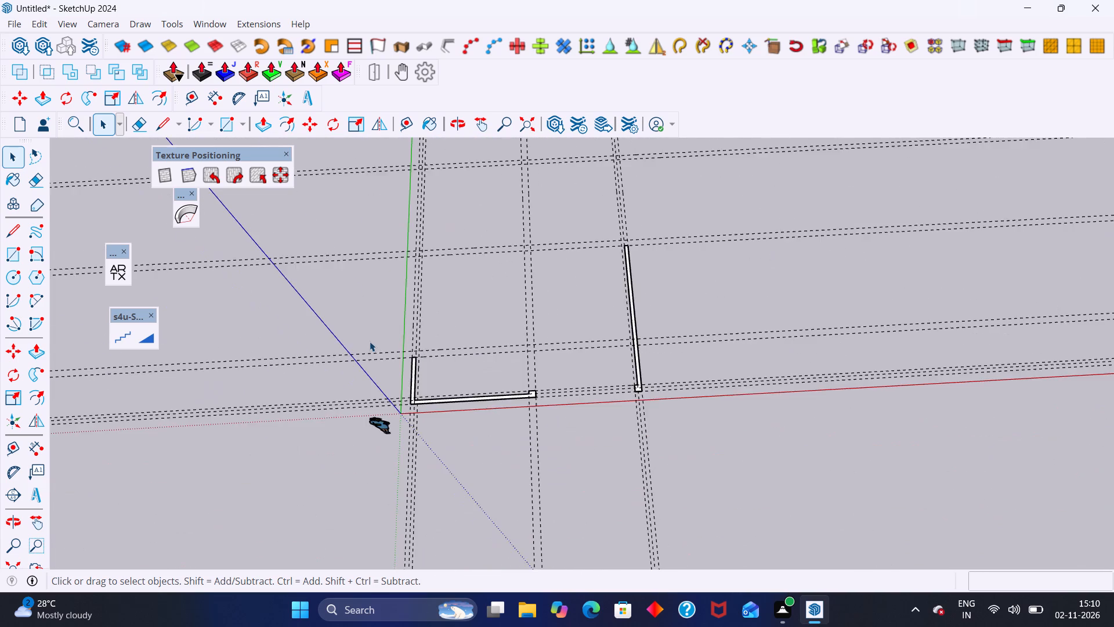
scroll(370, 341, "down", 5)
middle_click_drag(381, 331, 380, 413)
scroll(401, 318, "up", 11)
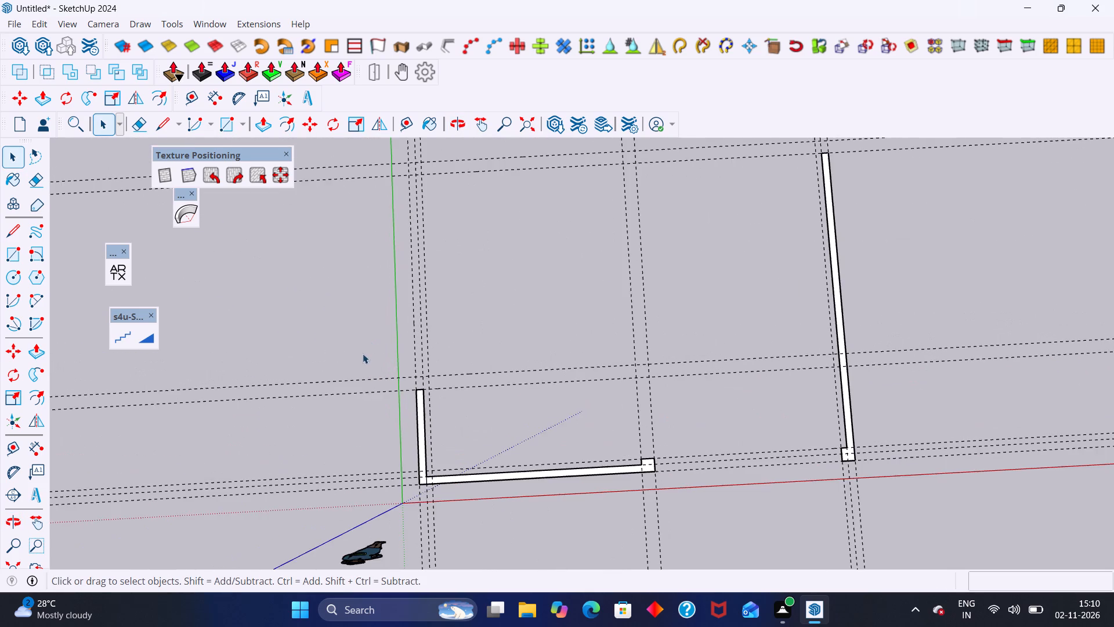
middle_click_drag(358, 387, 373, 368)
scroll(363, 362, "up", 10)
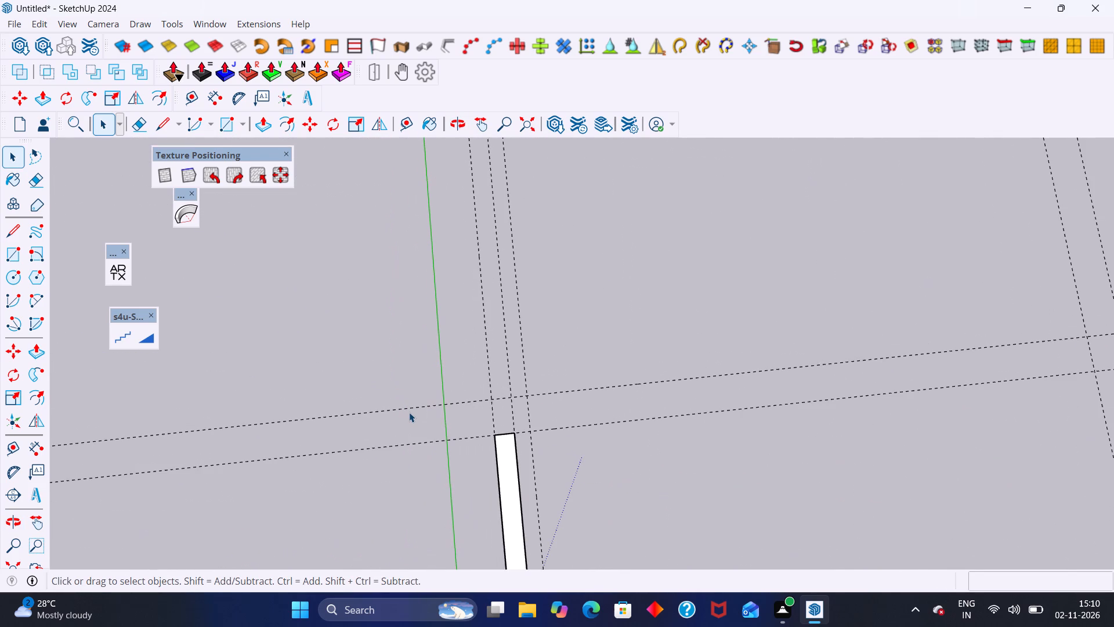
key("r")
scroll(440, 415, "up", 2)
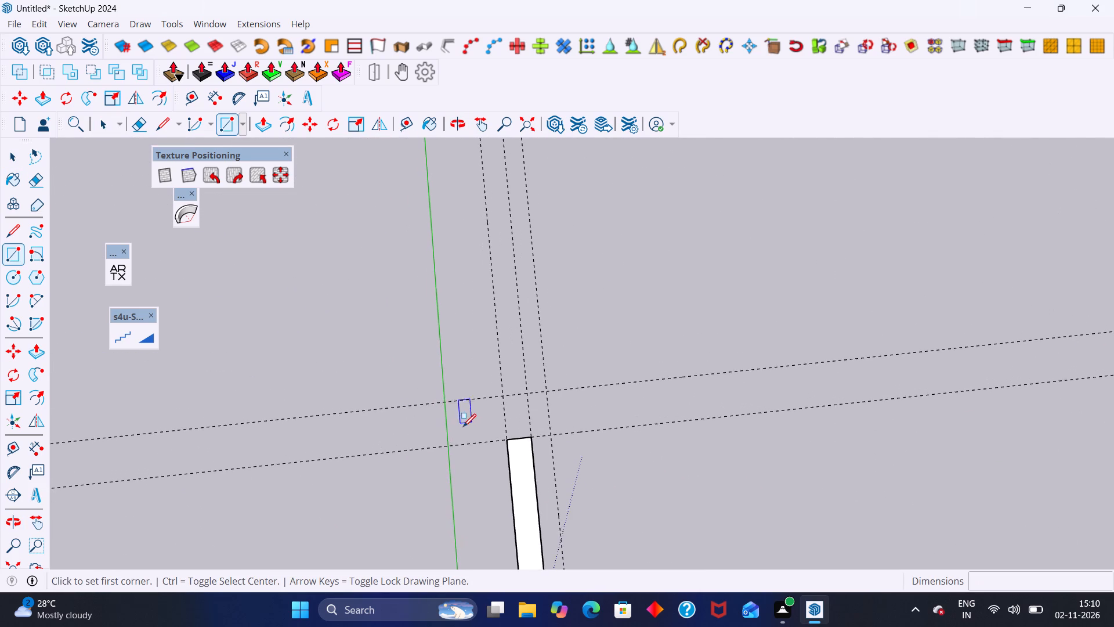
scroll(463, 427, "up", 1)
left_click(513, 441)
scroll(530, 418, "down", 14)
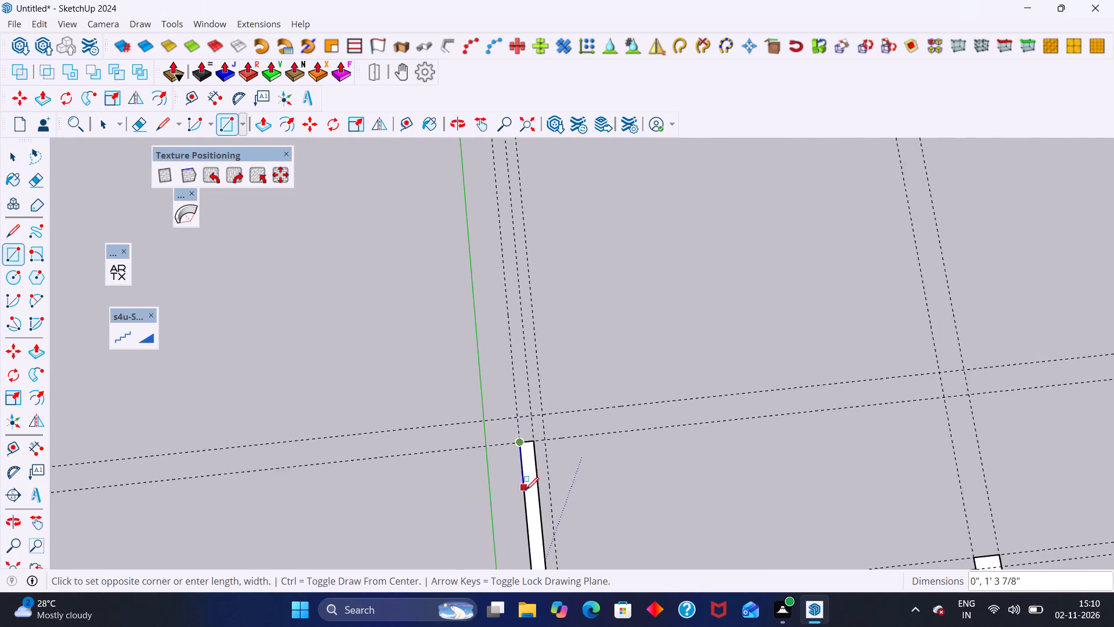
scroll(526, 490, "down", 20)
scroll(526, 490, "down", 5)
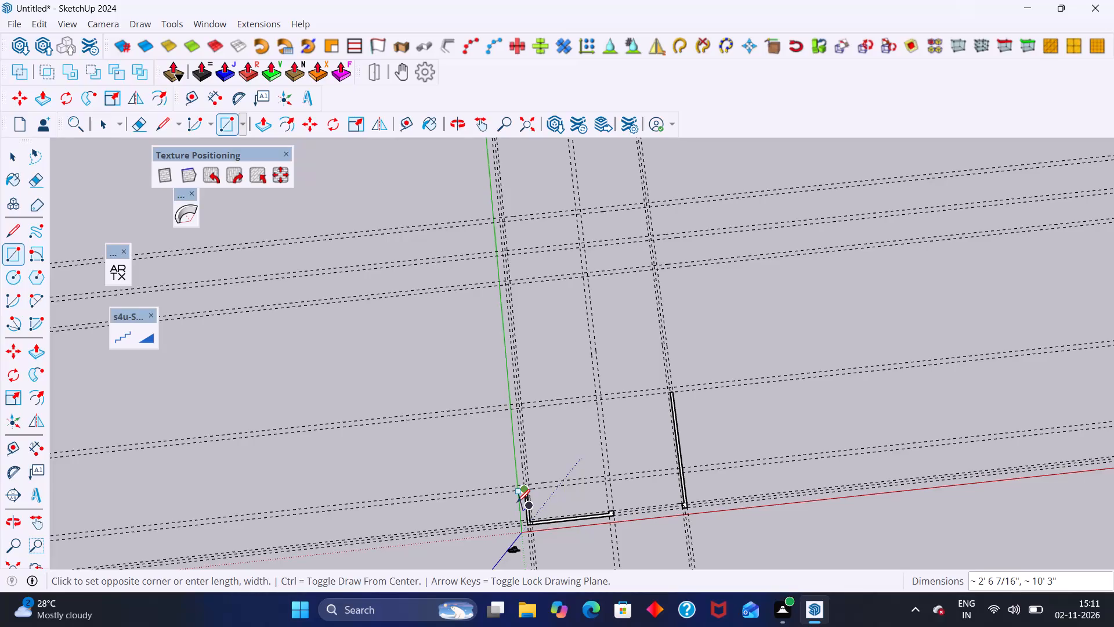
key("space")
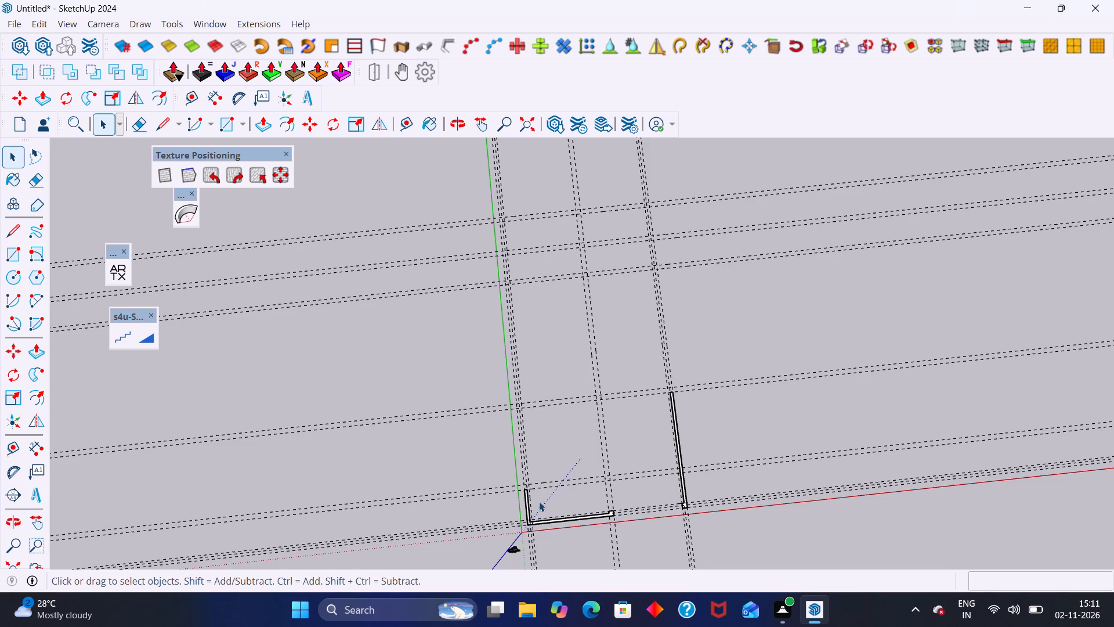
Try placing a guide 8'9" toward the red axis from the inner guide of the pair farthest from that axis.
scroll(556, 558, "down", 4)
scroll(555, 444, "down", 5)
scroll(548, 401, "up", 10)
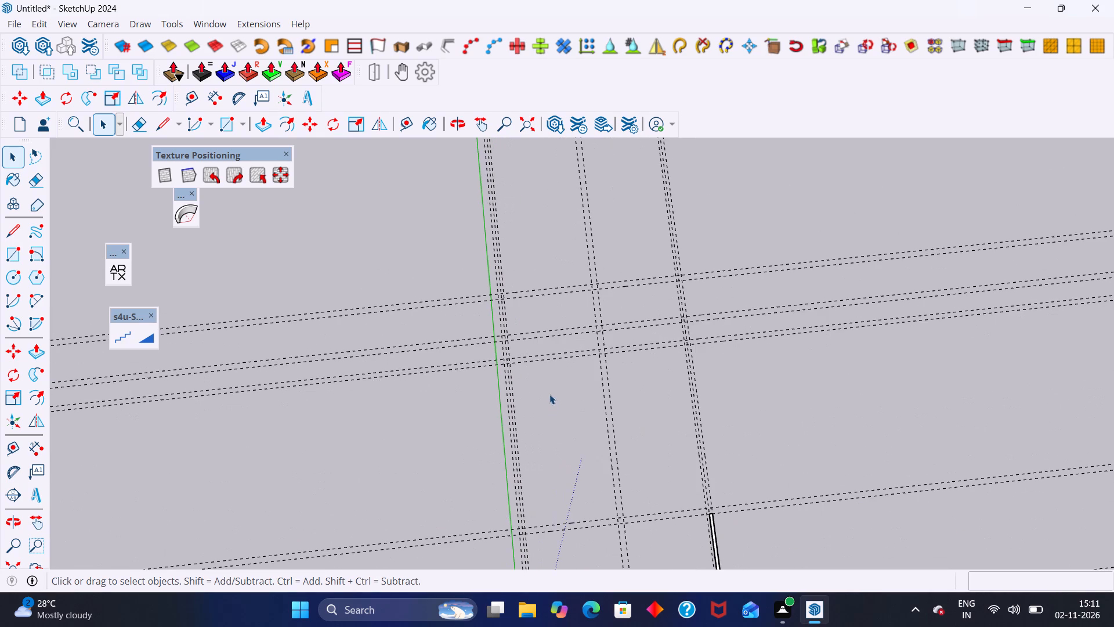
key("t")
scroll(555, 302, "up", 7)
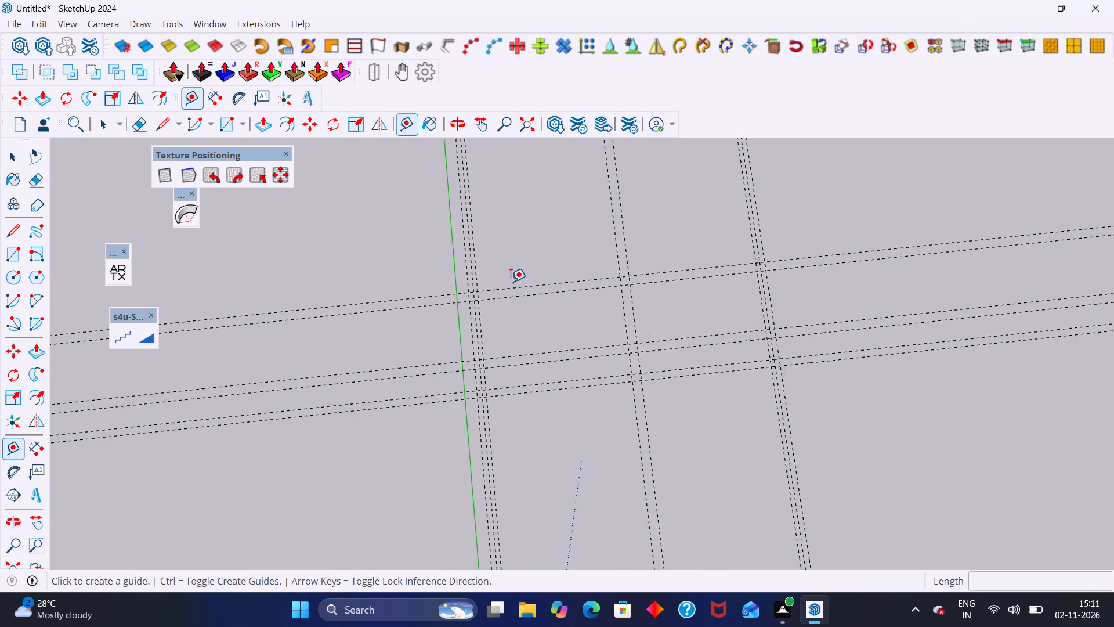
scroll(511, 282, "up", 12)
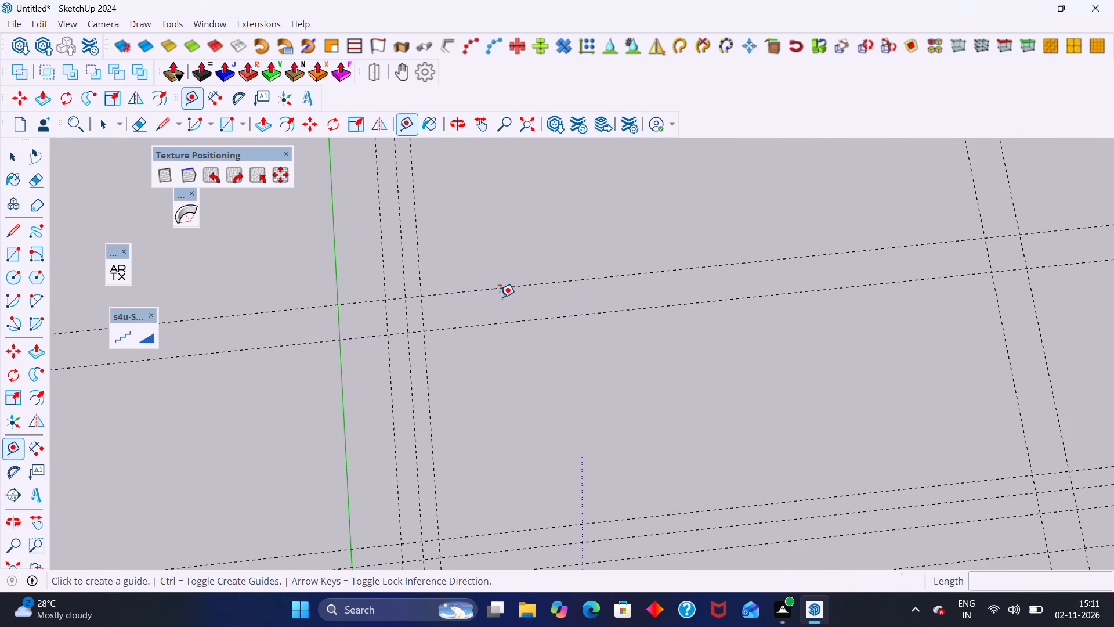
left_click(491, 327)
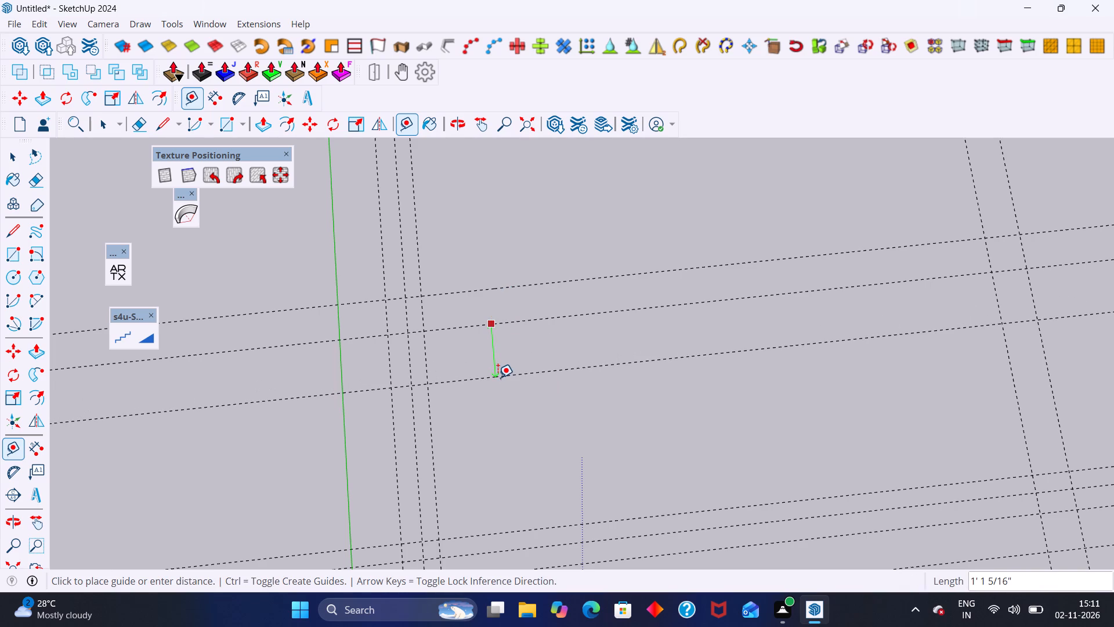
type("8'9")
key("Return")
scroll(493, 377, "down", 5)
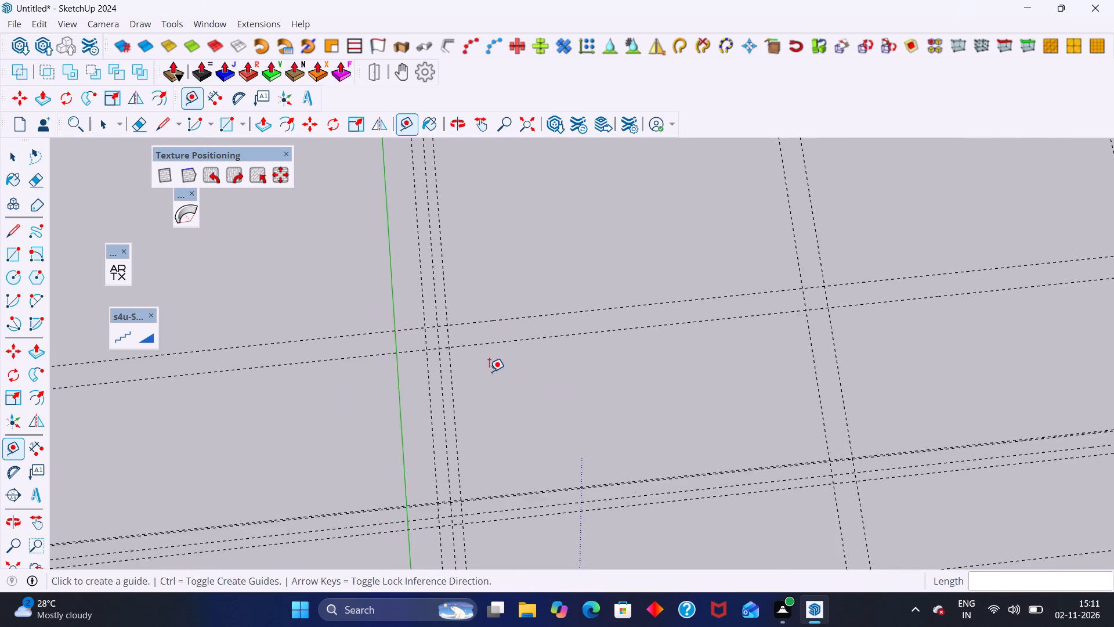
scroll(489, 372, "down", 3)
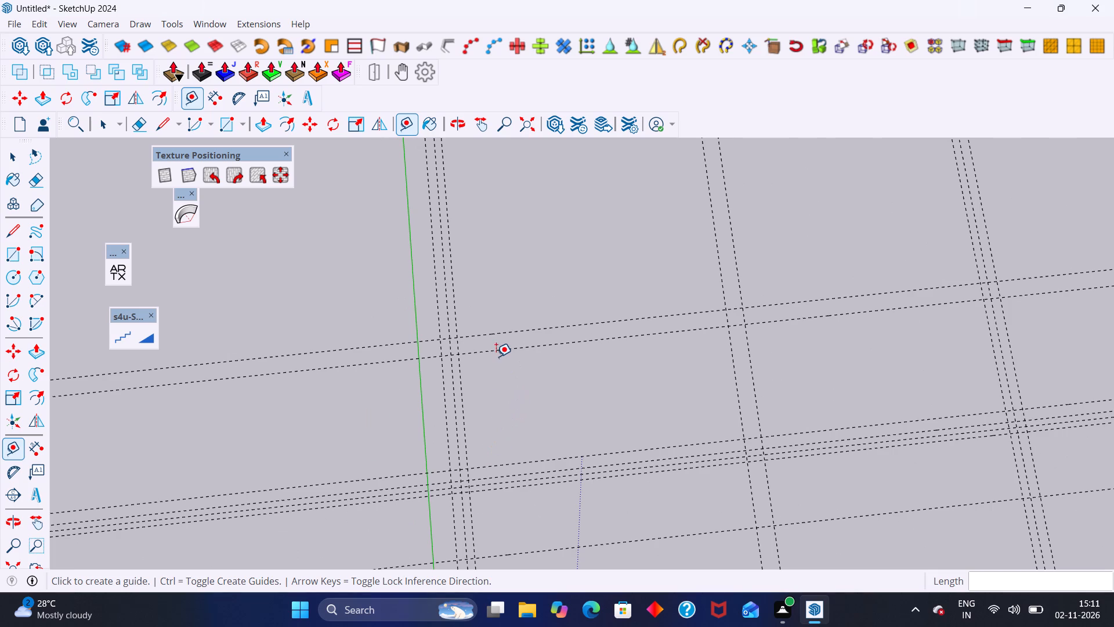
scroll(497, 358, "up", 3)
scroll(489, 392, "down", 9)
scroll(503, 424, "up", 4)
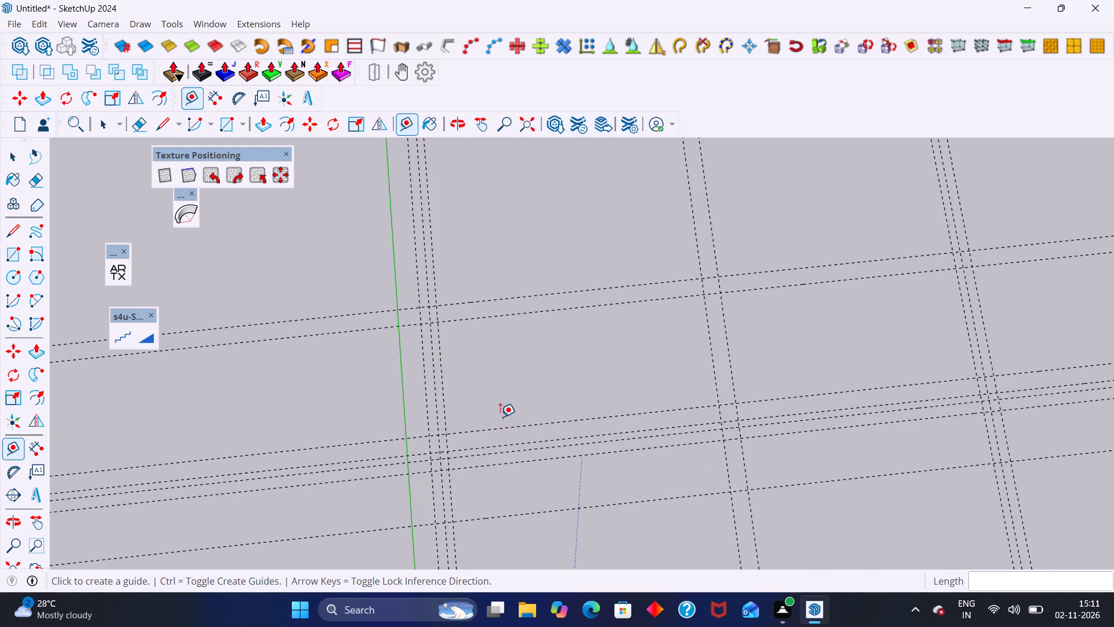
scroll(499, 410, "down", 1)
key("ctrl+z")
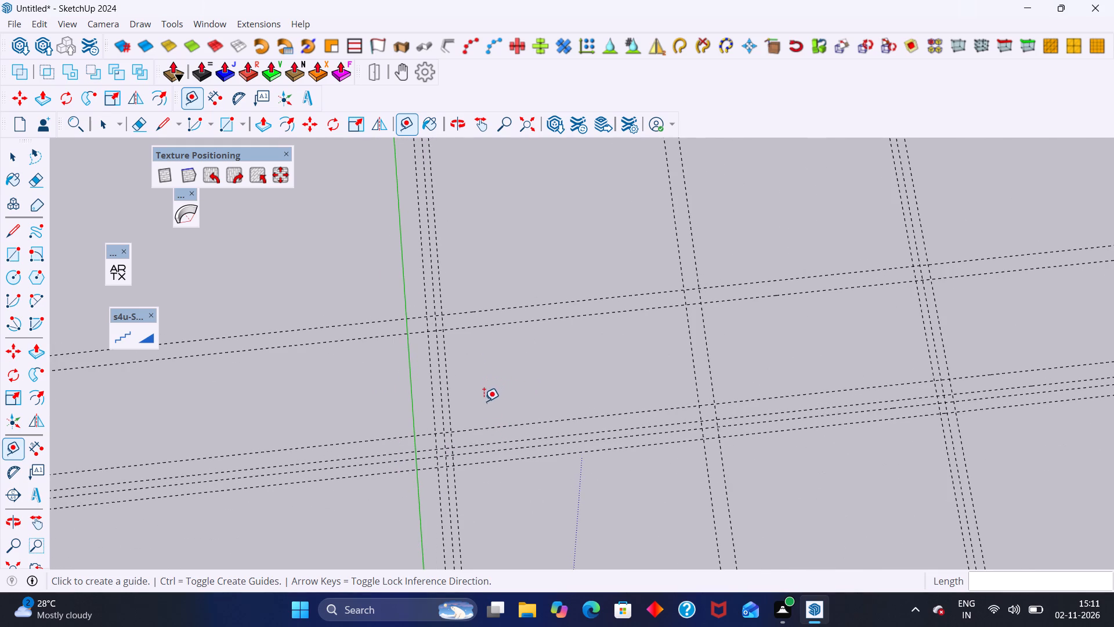
Place a guide 8'9" from the inner guide of the pair farthest from the red axis, on the side toward that axis.
scroll(479, 400, "down", 8)
middle_click(470, 388)
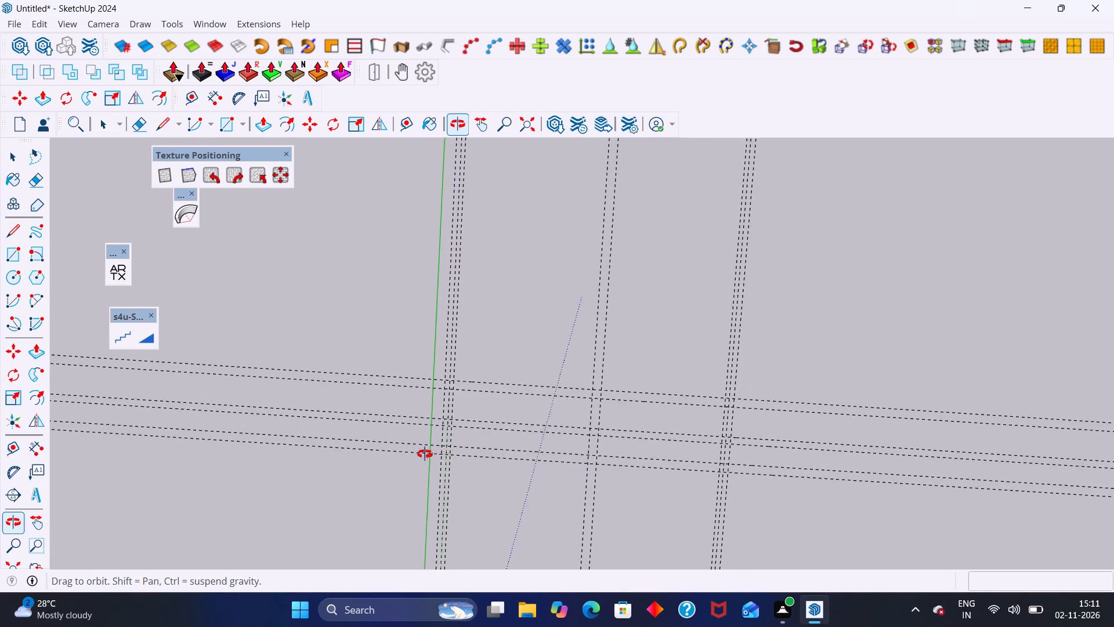
scroll(472, 386, "down", 11)
middle_click_drag(458, 405, 468, 231)
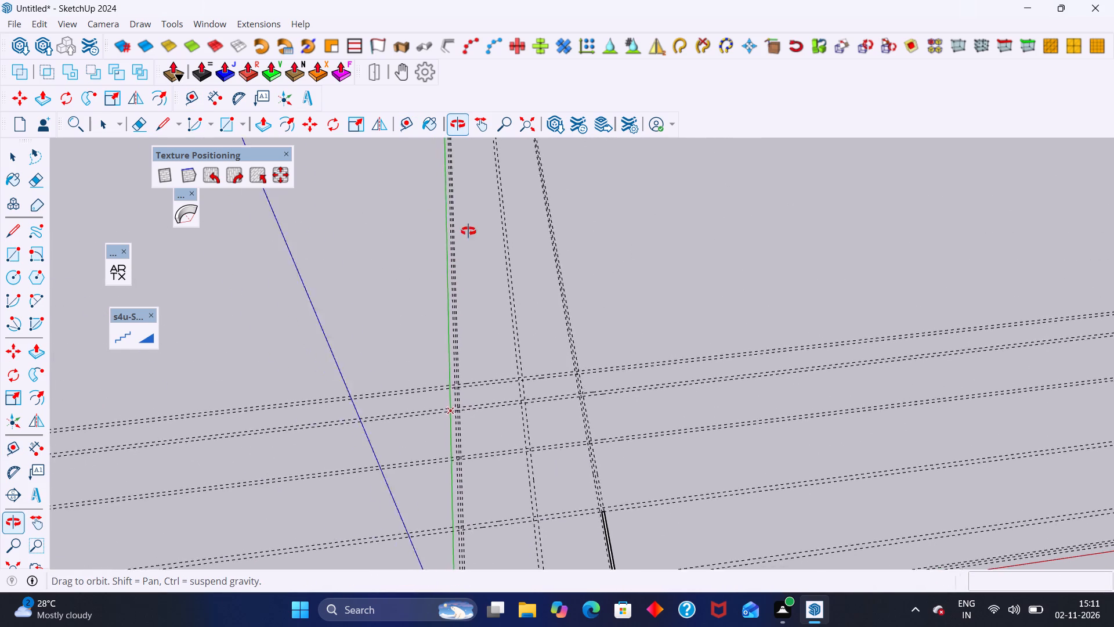
middle_click_drag(468, 231, 431, 393)
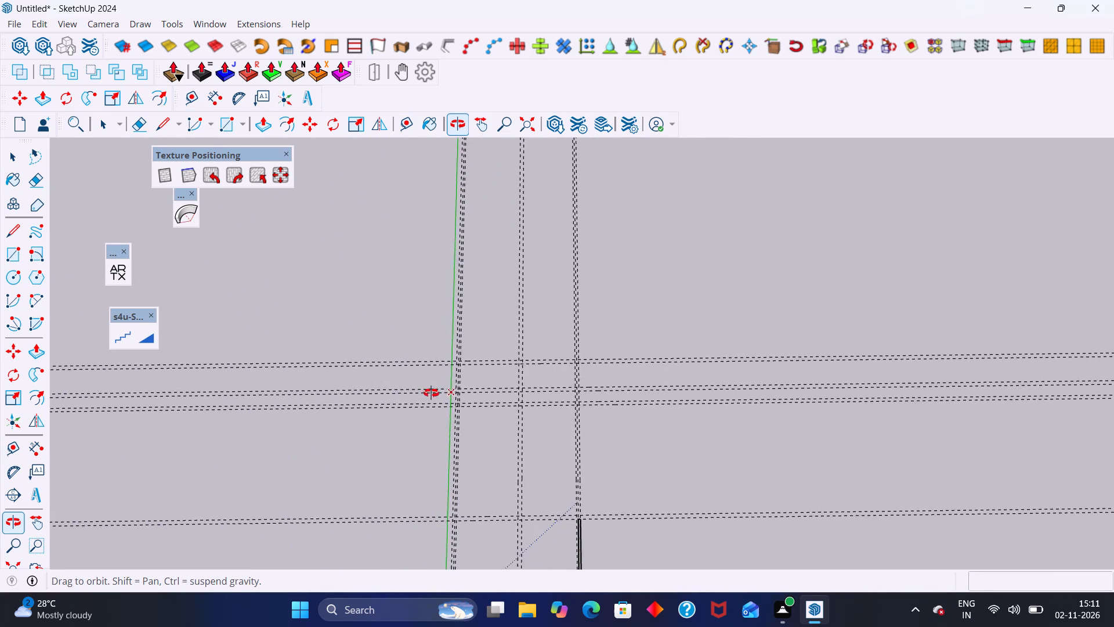
middle_click_drag(431, 393, 432, 392)
scroll(485, 365, "up", 15)
scroll(447, 345, "down", 13)
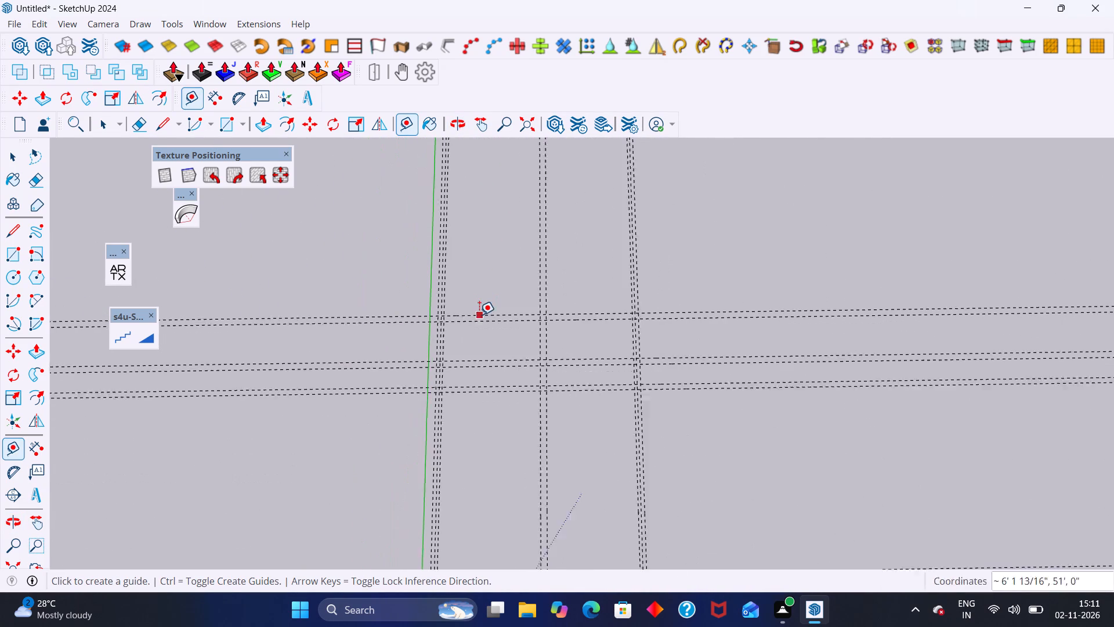
scroll(475, 324, "up", 10)
left_click(466, 316)
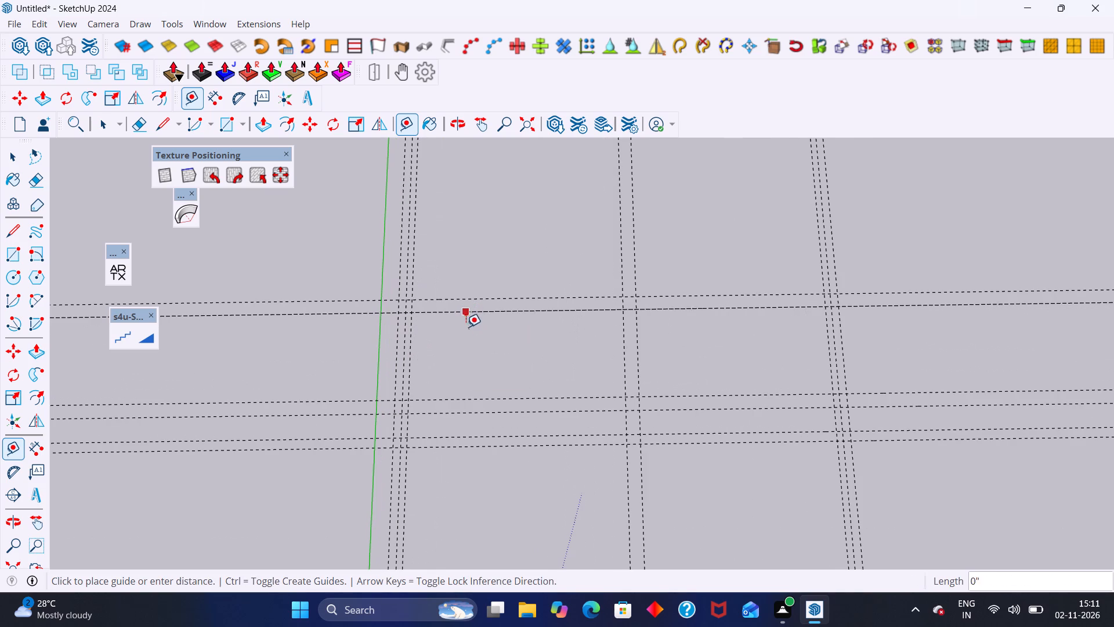
type("8'9")
key("Return")
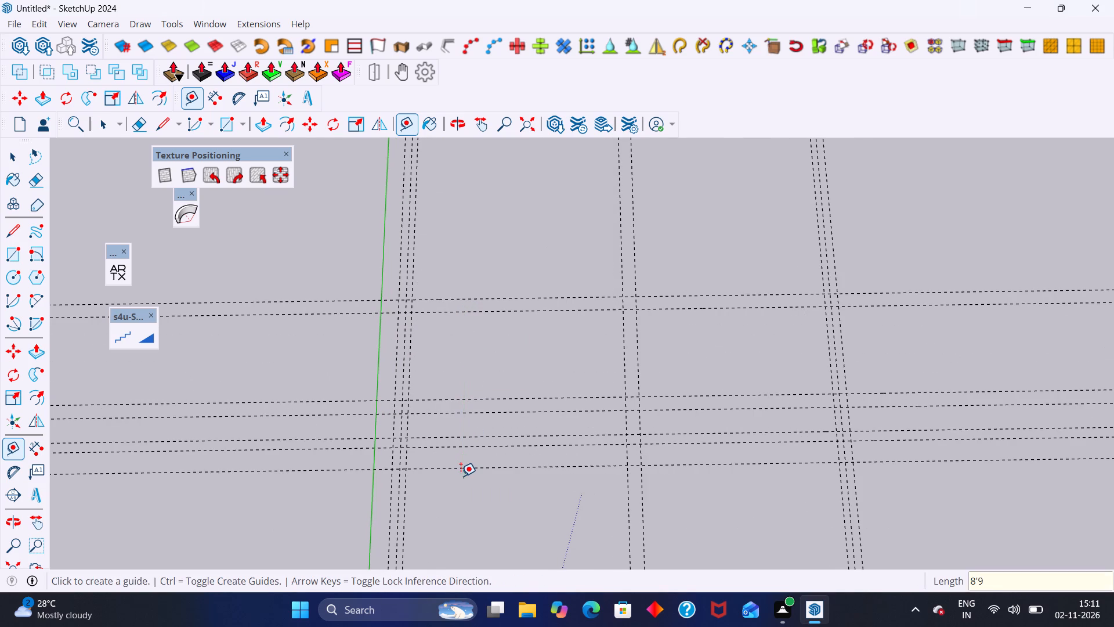
key("space")
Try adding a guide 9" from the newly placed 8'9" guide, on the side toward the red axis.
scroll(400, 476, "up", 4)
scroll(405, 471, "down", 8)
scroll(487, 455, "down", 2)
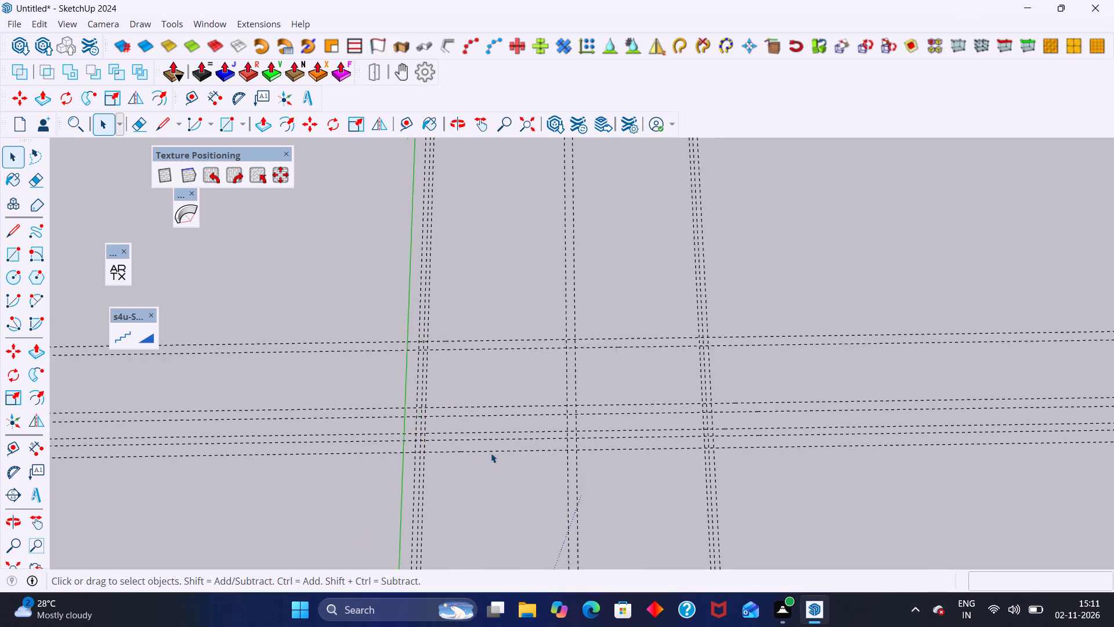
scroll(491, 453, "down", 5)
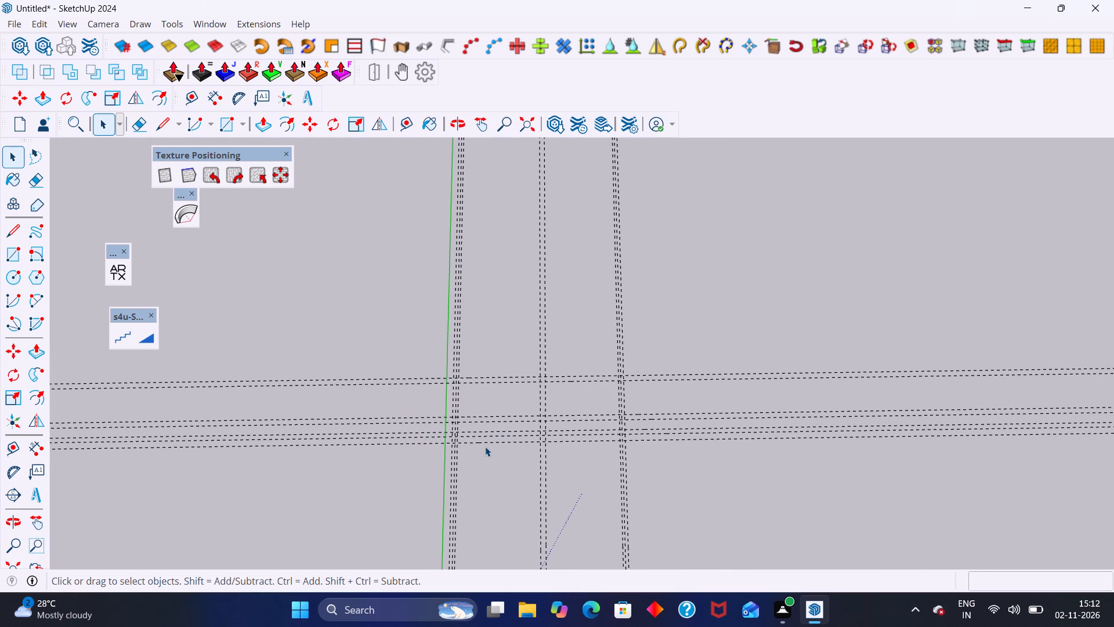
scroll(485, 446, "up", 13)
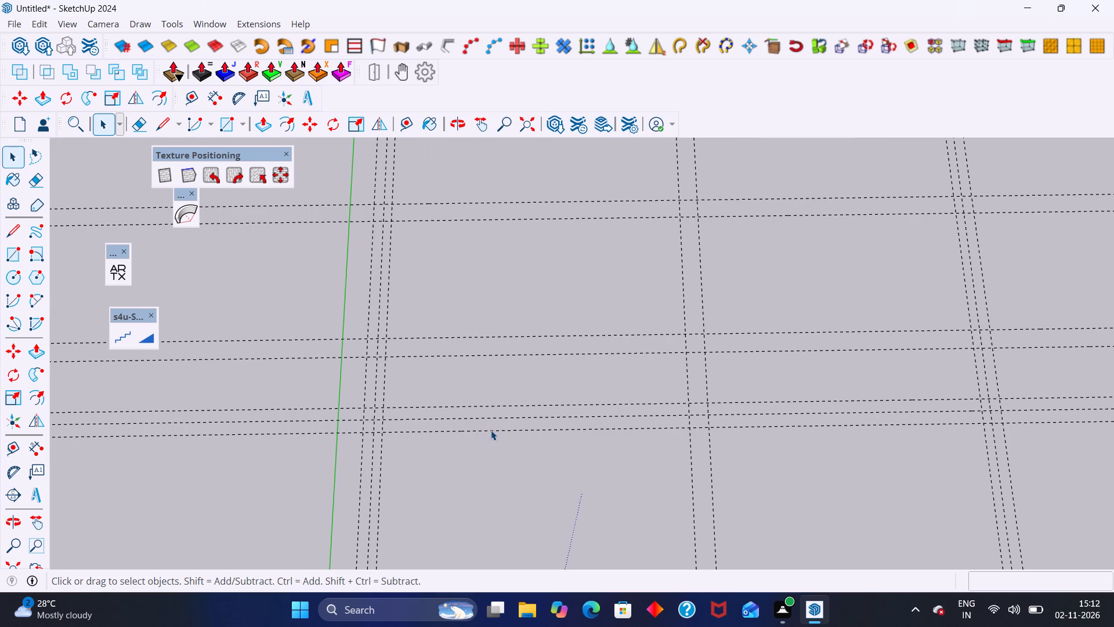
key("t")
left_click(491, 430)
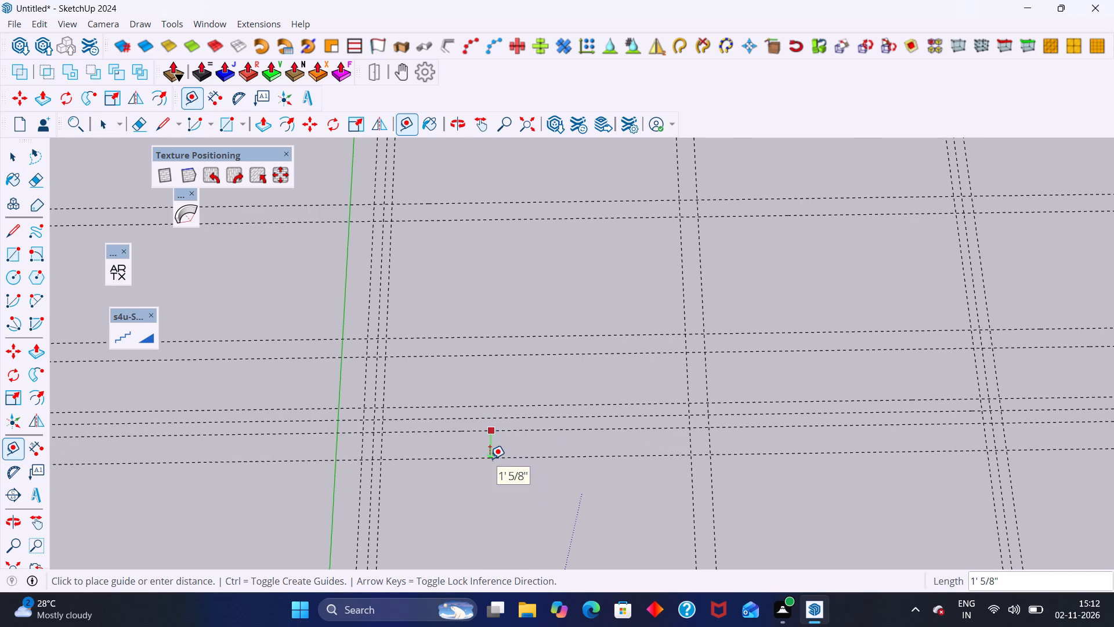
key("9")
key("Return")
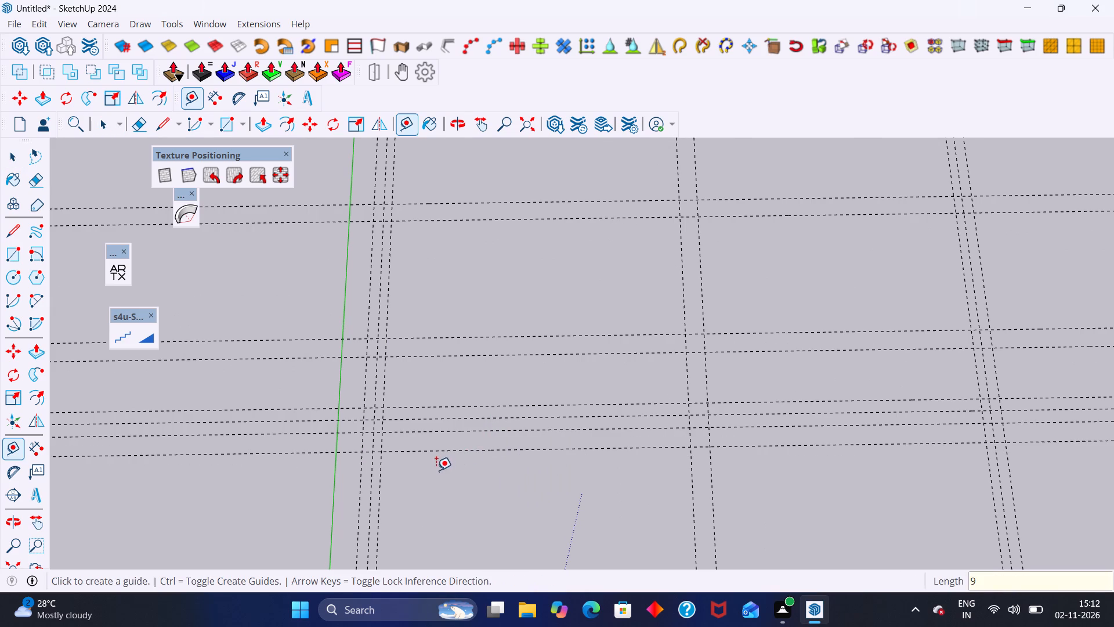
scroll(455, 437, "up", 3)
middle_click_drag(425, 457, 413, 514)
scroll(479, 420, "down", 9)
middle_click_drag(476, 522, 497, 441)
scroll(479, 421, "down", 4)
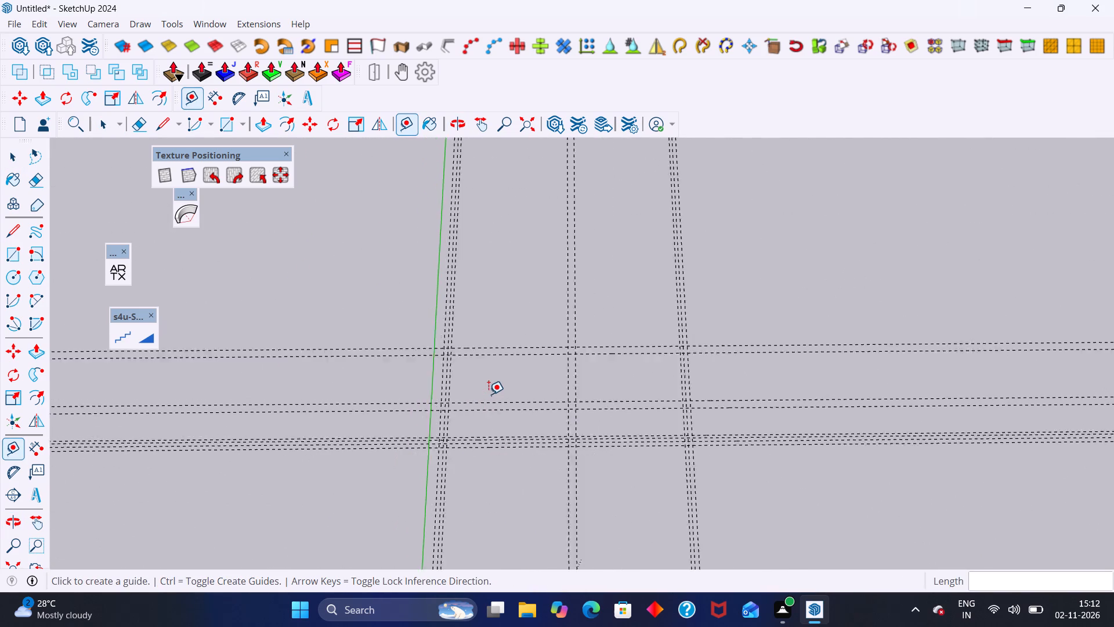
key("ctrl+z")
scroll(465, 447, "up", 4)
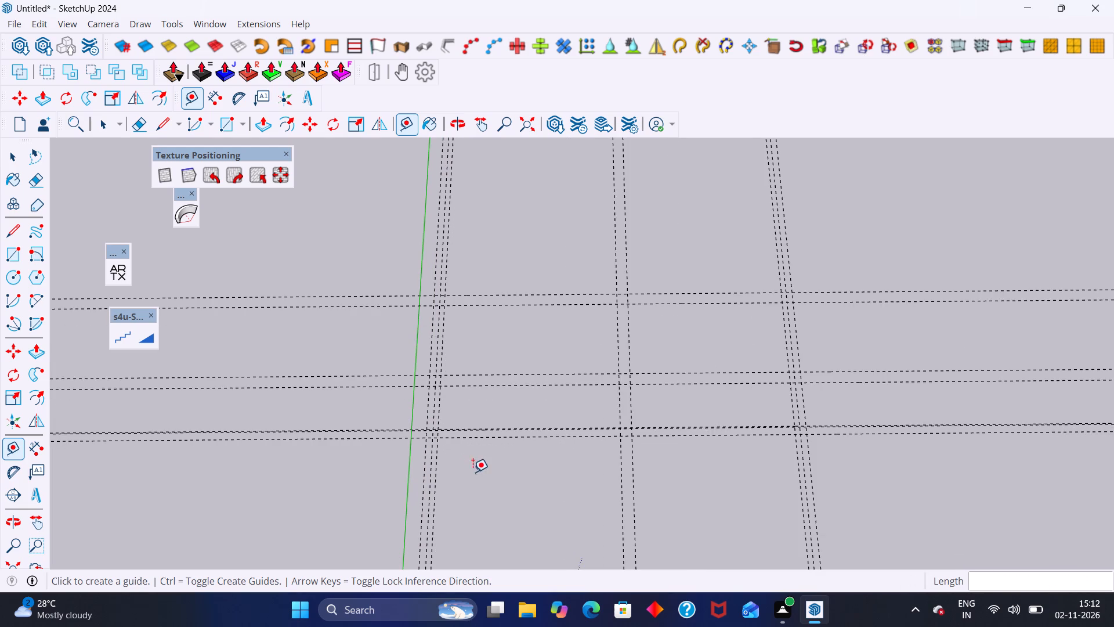
Examine the spacing of the parallel guides between the red axis and the guide pair farthest from it.
key("space")
scroll(478, 459, "up", 12)
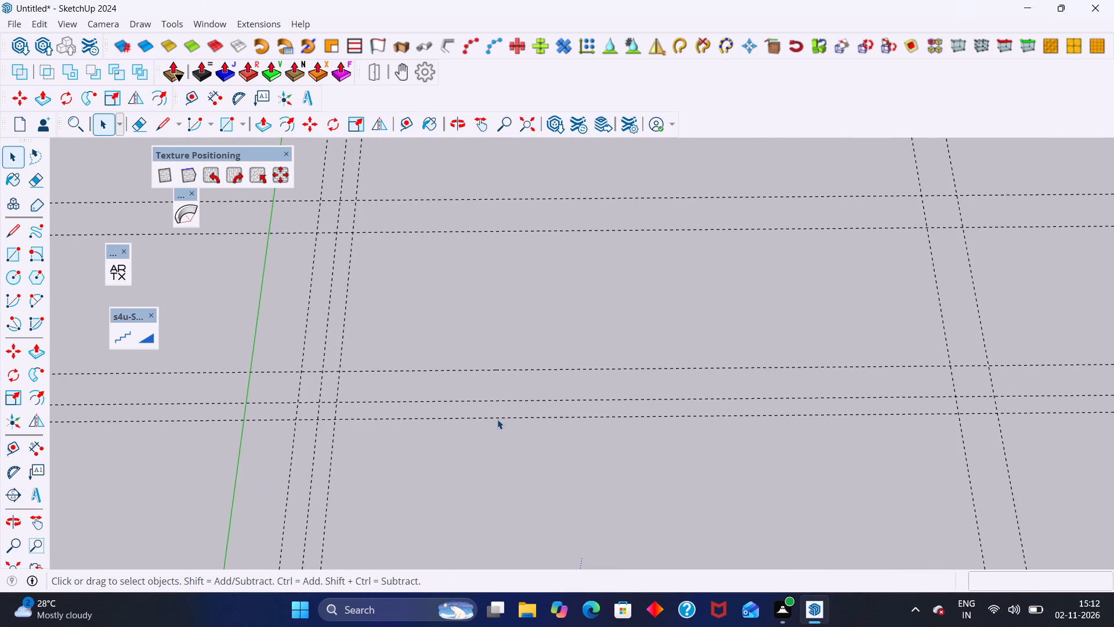
scroll(498, 419, "down", 20)
scroll(498, 419, "down", 10)
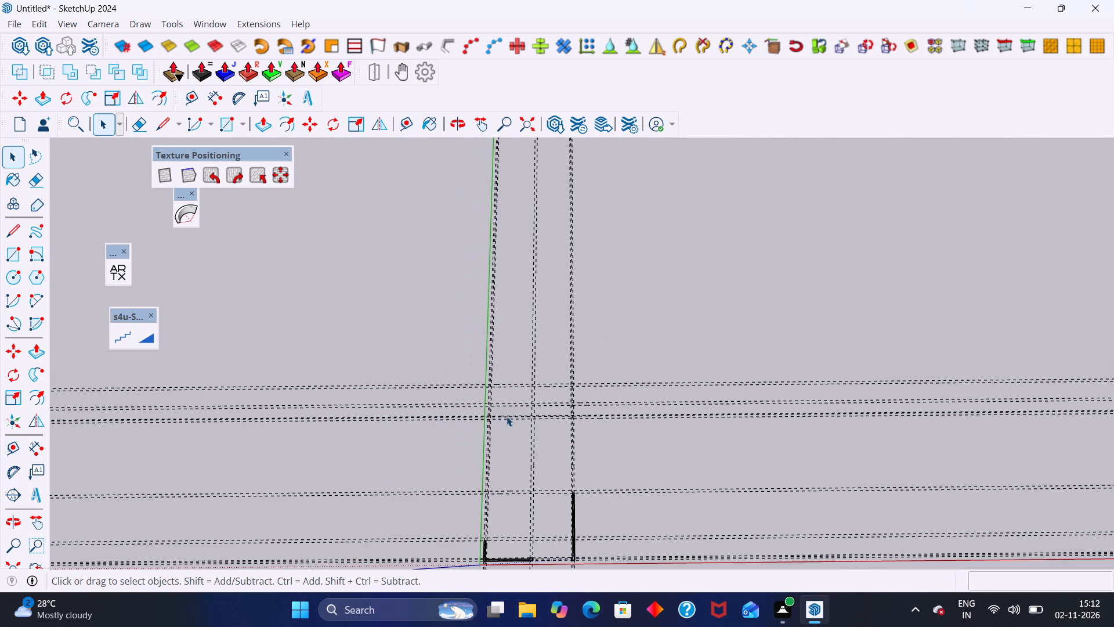
scroll(508, 415, "down", 6)
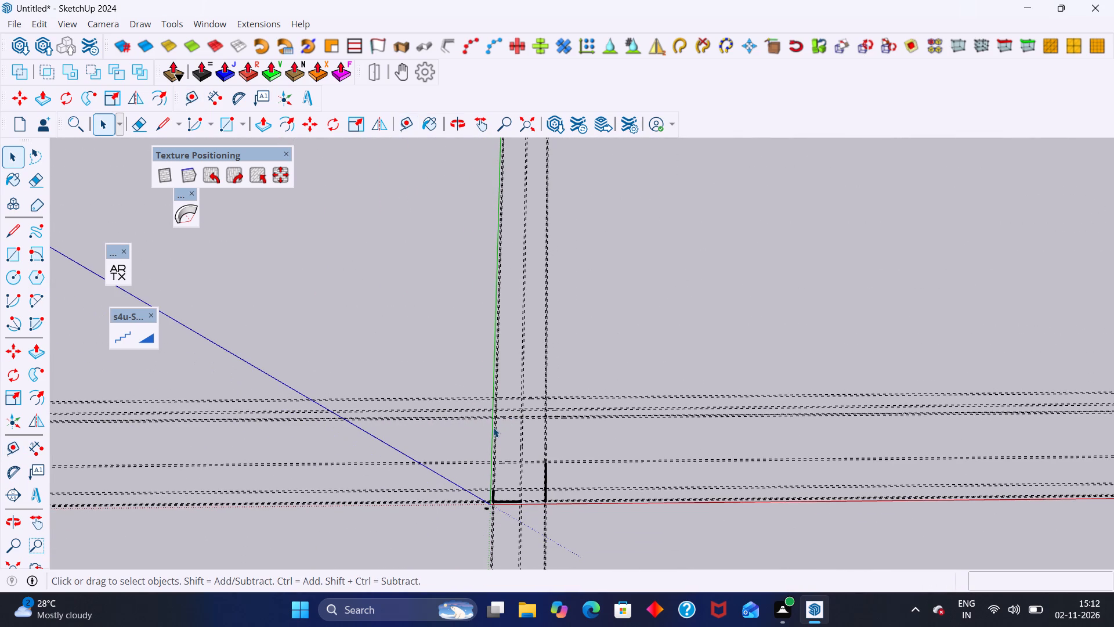
scroll(489, 419, "up", 9)
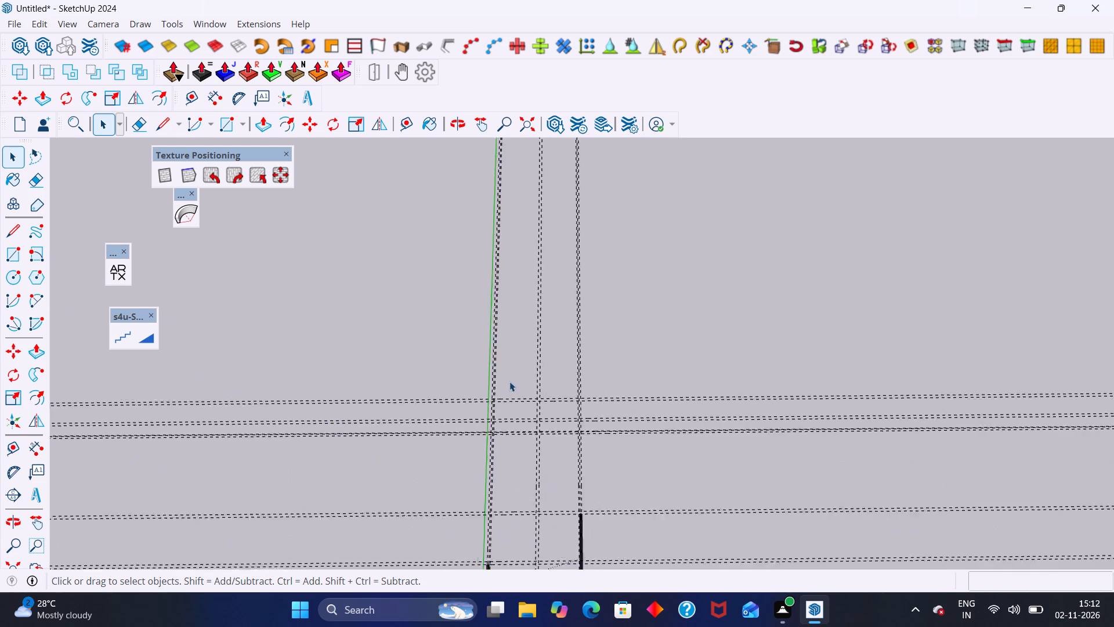
scroll(509, 381, "up", 15)
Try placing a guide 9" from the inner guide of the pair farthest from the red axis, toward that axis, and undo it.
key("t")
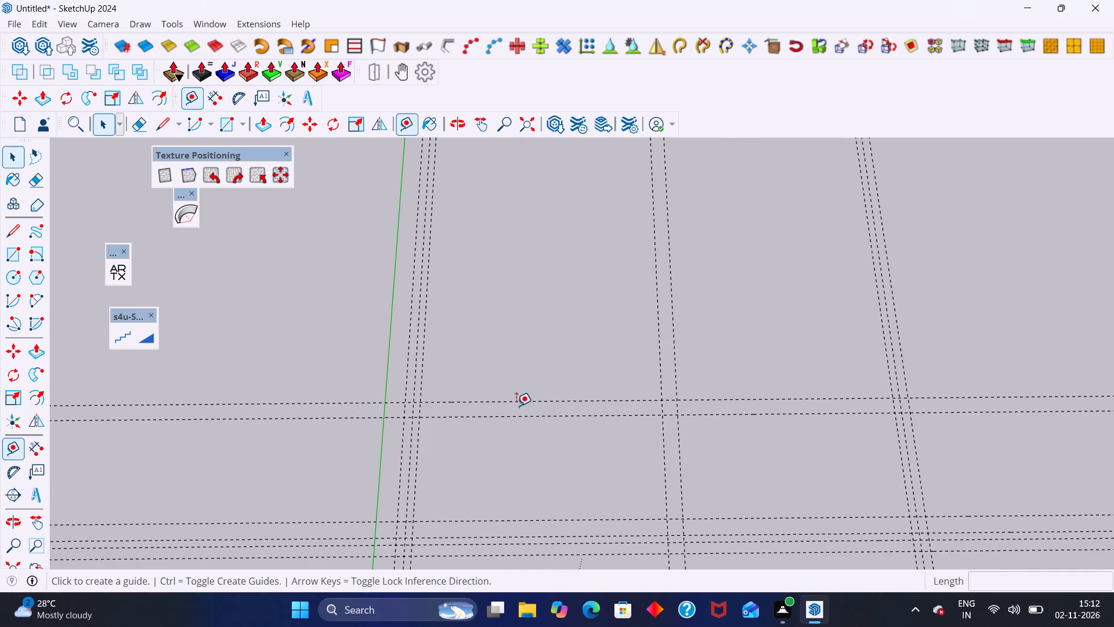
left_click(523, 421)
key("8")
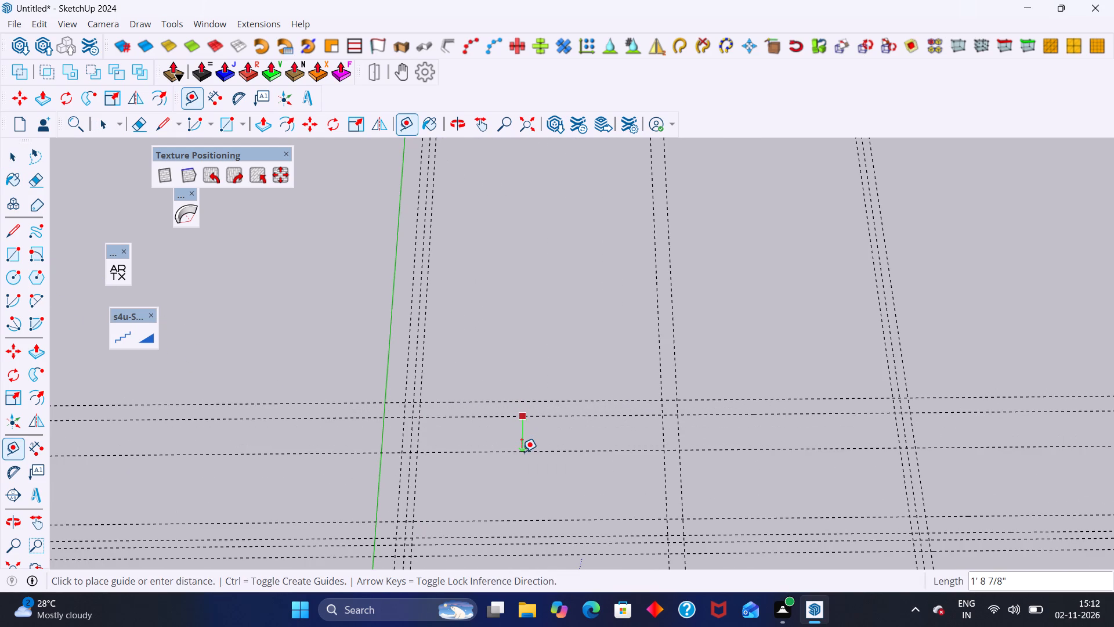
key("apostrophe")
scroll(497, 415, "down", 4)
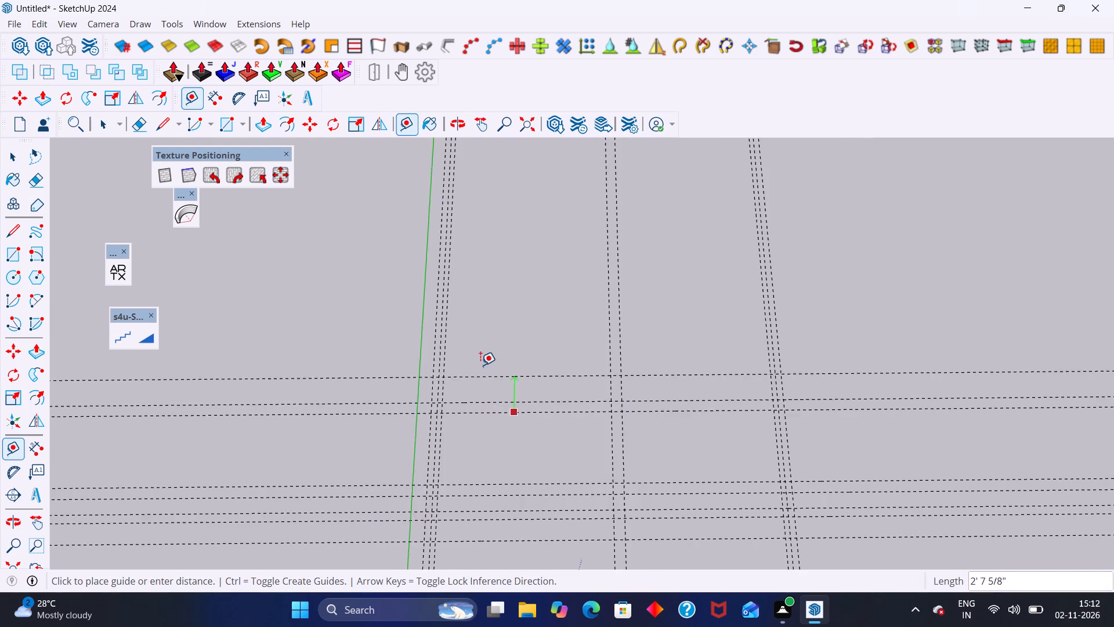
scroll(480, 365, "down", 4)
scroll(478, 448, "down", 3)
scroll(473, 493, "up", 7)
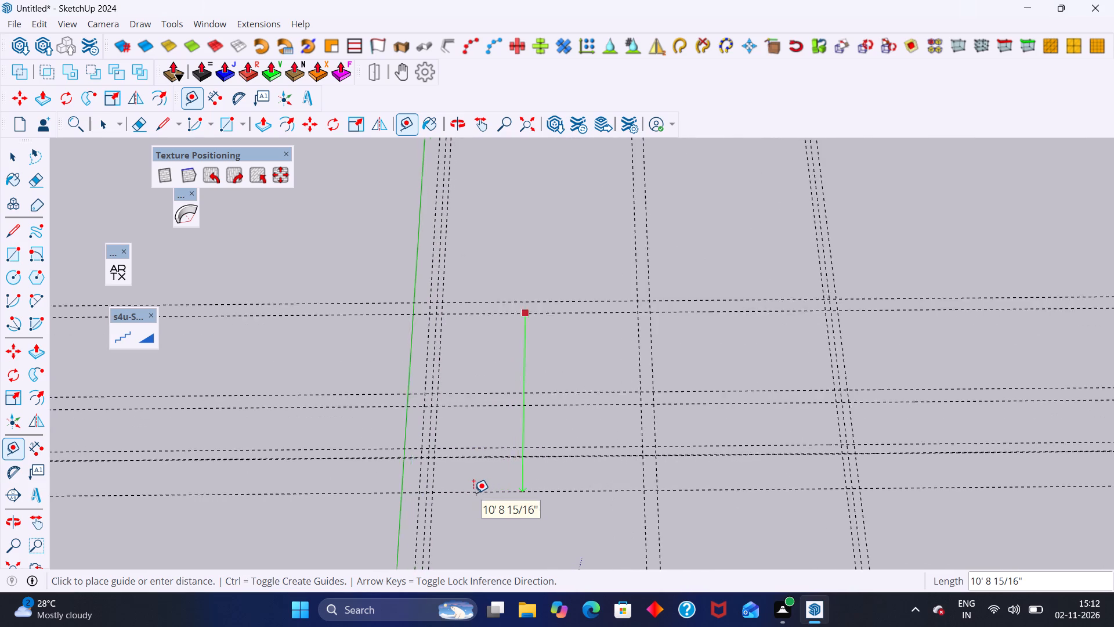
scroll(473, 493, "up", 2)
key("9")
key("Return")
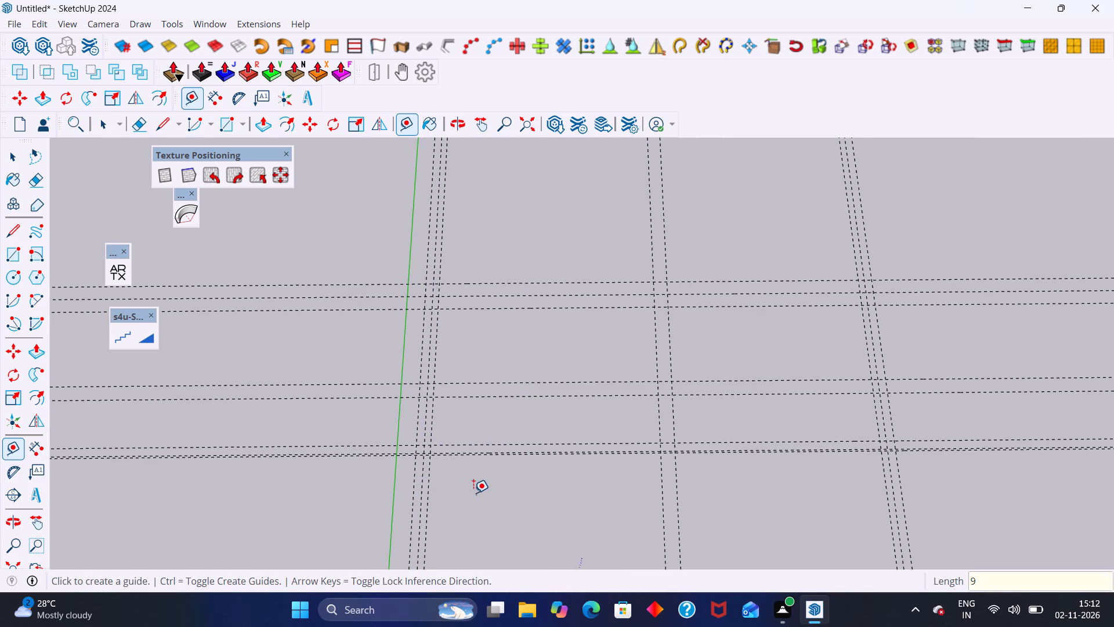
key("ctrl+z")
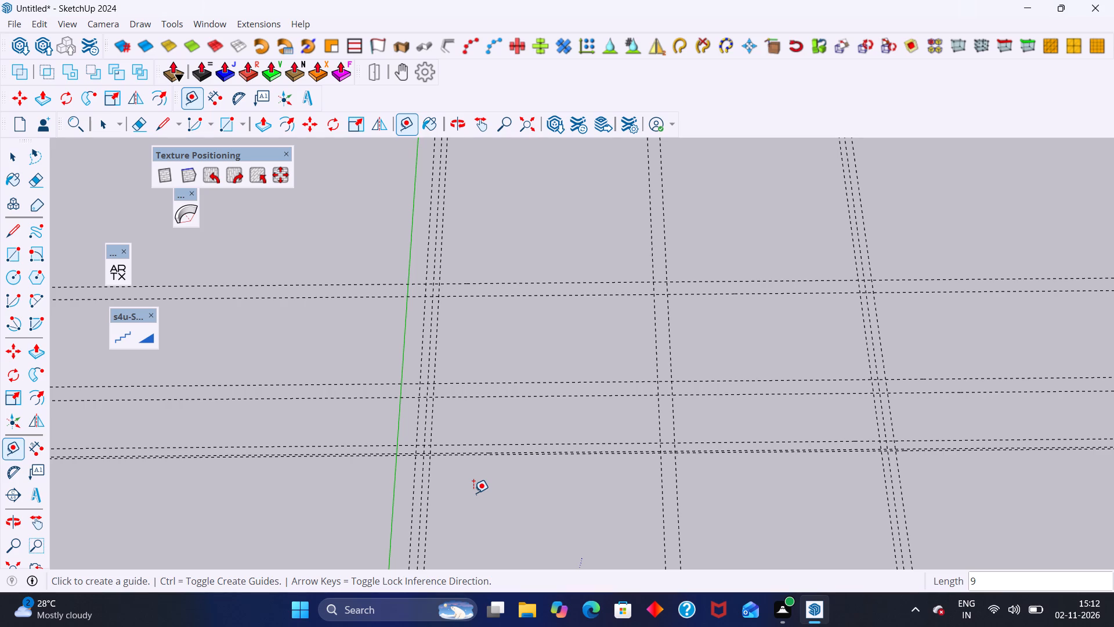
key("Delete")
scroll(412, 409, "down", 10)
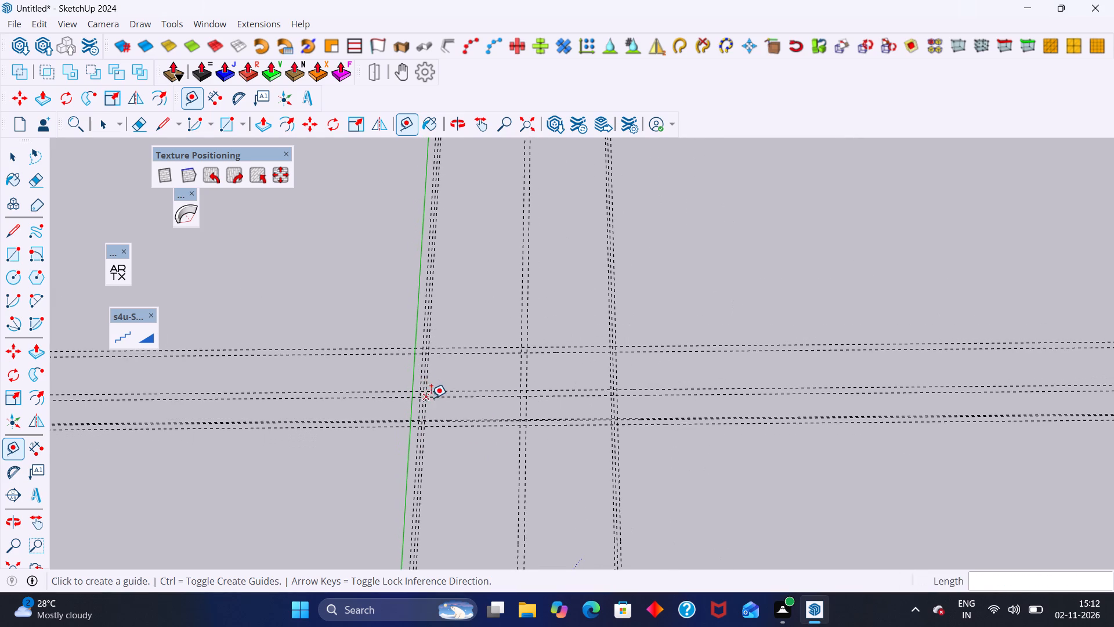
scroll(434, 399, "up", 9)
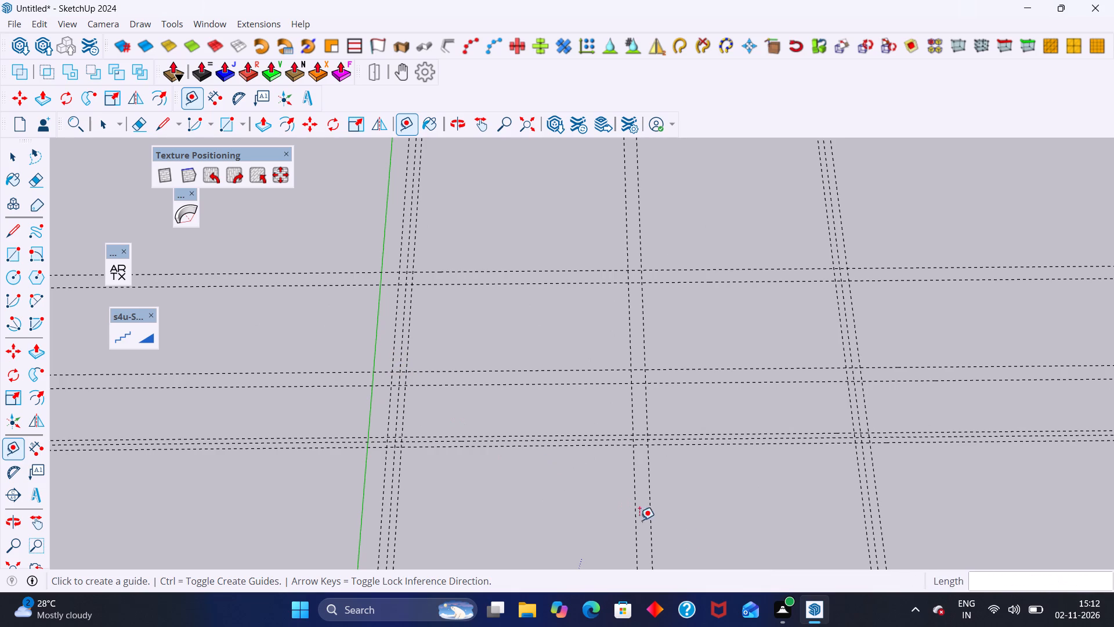
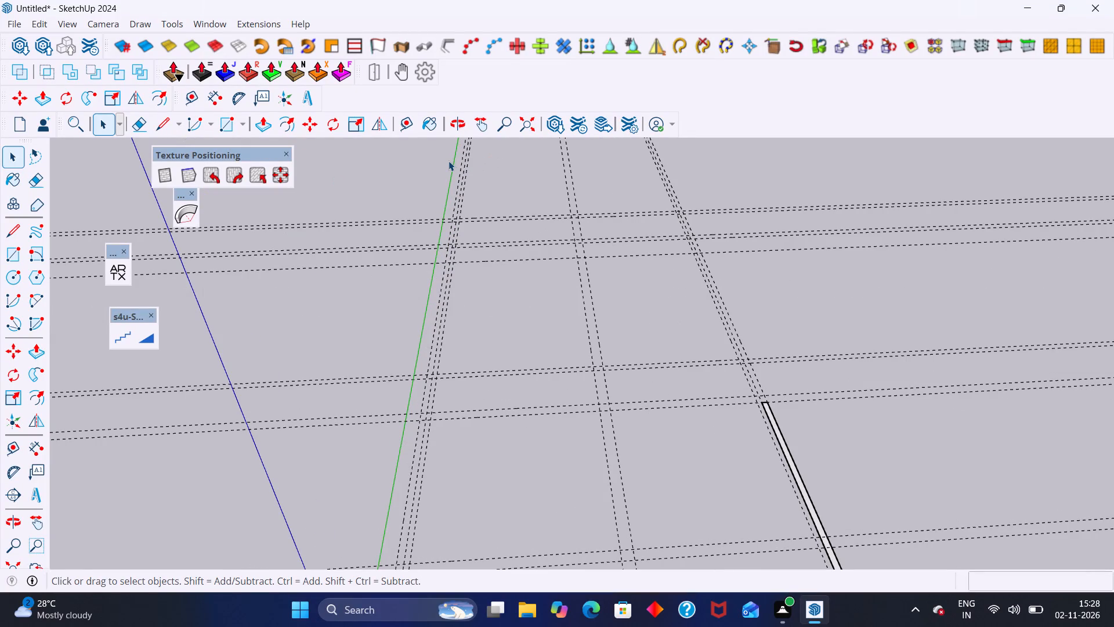
Examine the drawn wall footprints near the origin and the guide grid around them.
scroll(488, 399, "down", 1)
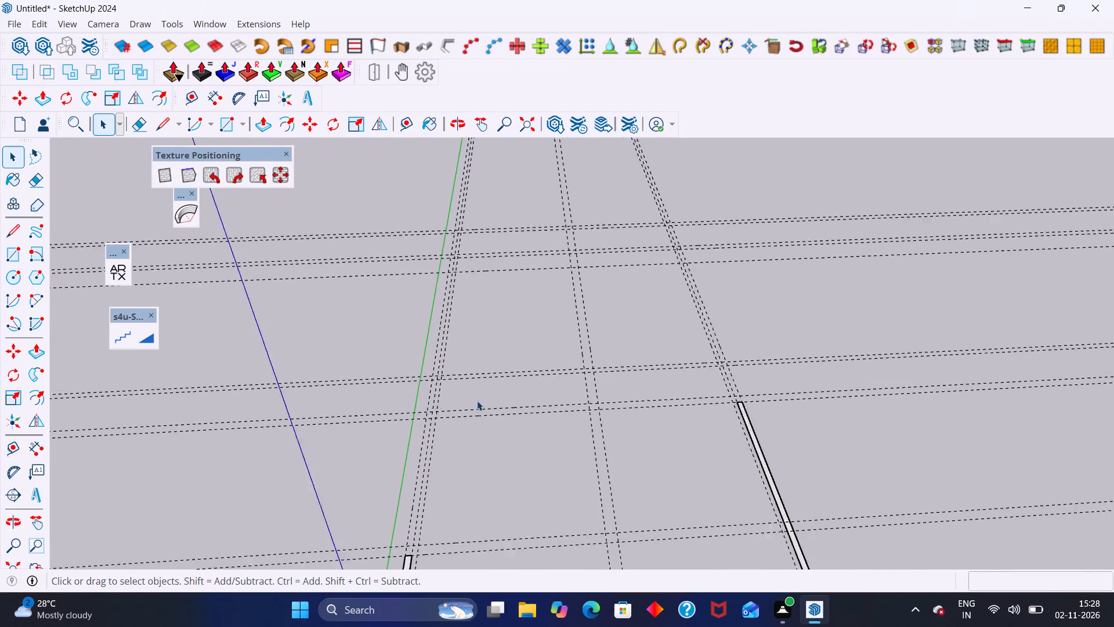
scroll(477, 401, "down", 11)
scroll(466, 509, "up", 14)
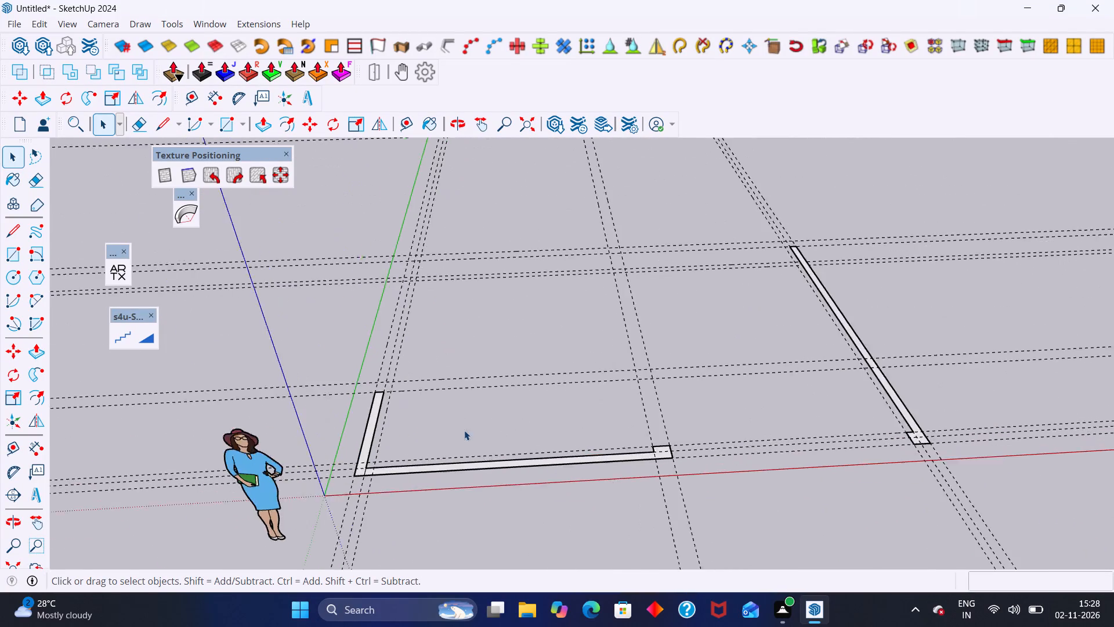
scroll(464, 430, "up", 5)
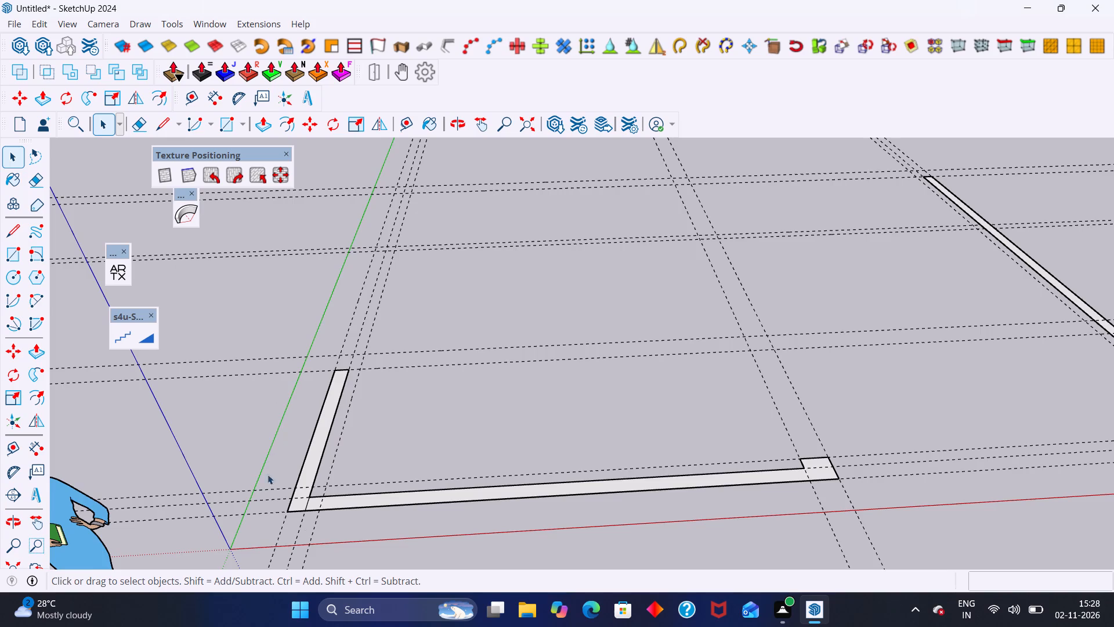
scroll(365, 530, "down", 2)
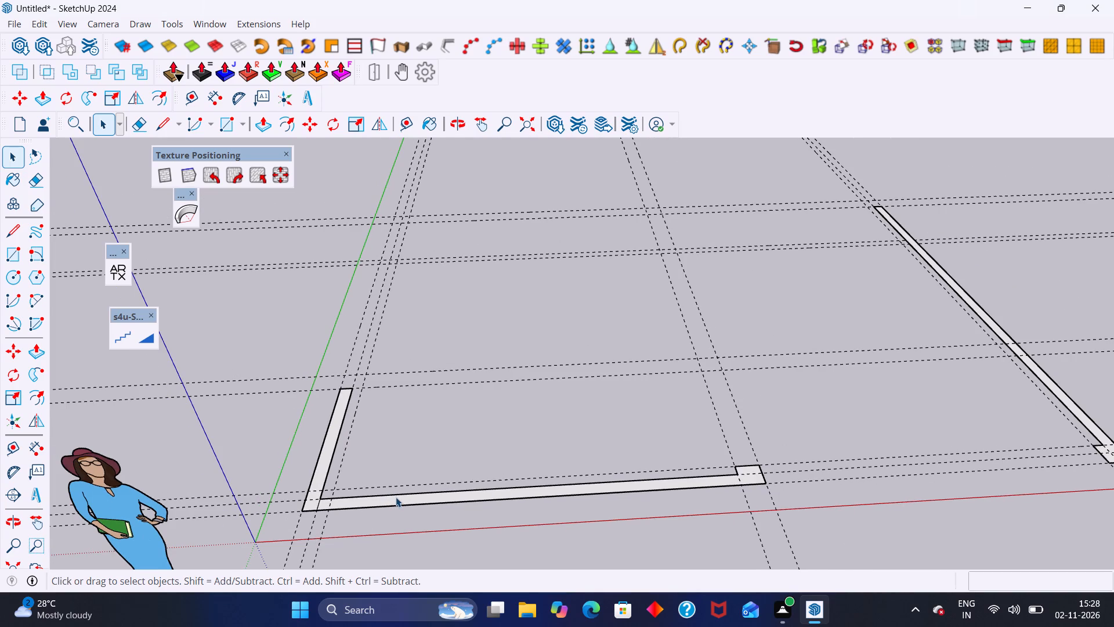
scroll(373, 470, "down", 2)
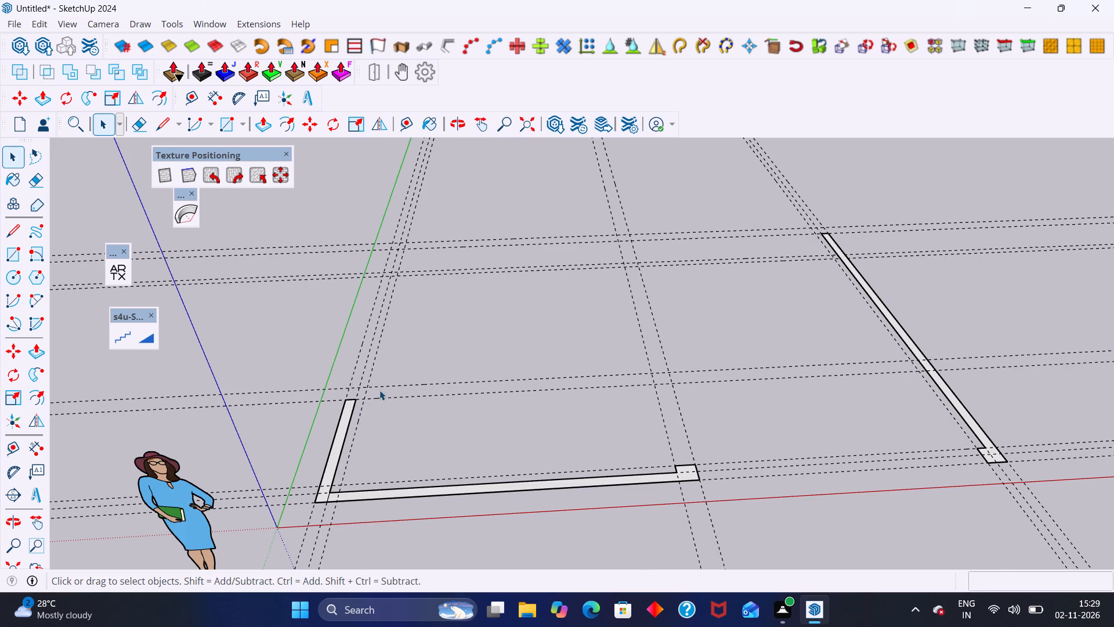
scroll(379, 398, "down", 2)
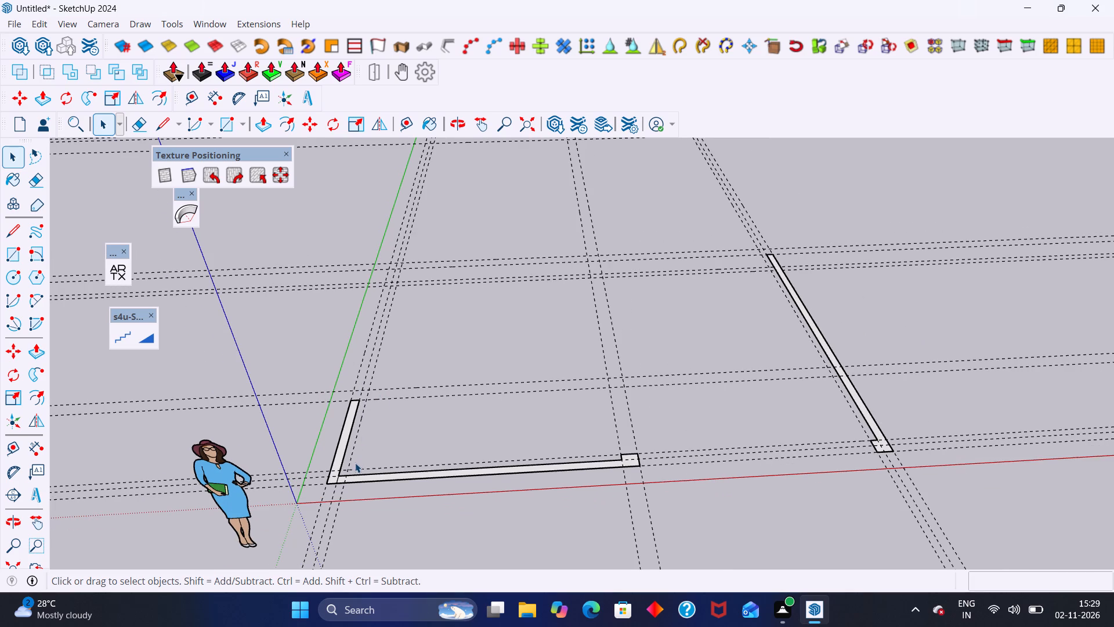
middle_click_drag(449, 312, 399, 529)
scroll(431, 508, "down", 6)
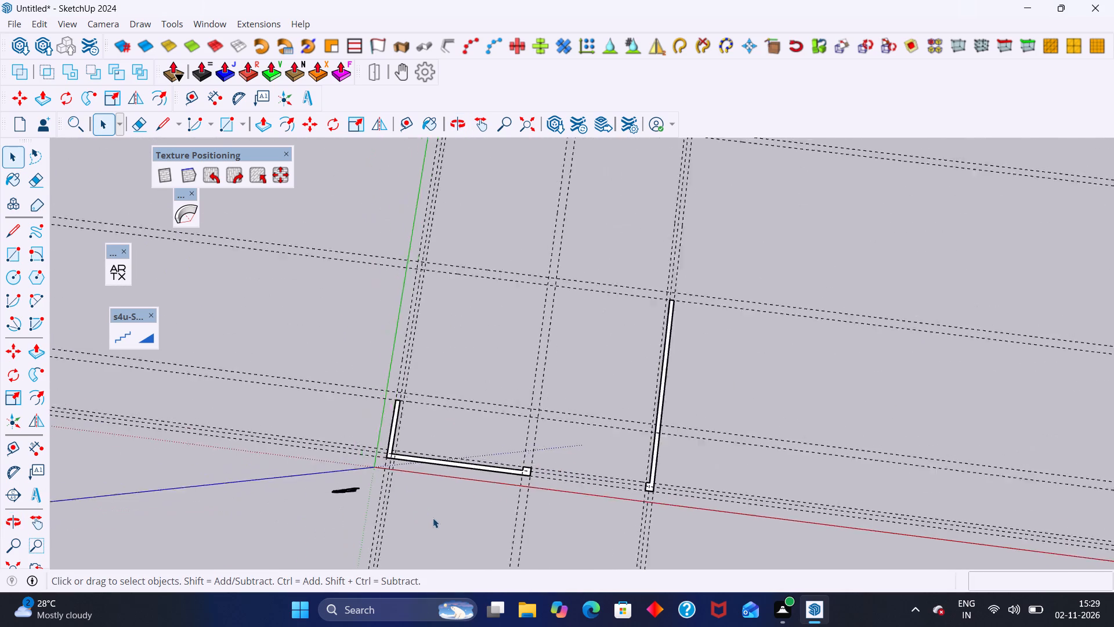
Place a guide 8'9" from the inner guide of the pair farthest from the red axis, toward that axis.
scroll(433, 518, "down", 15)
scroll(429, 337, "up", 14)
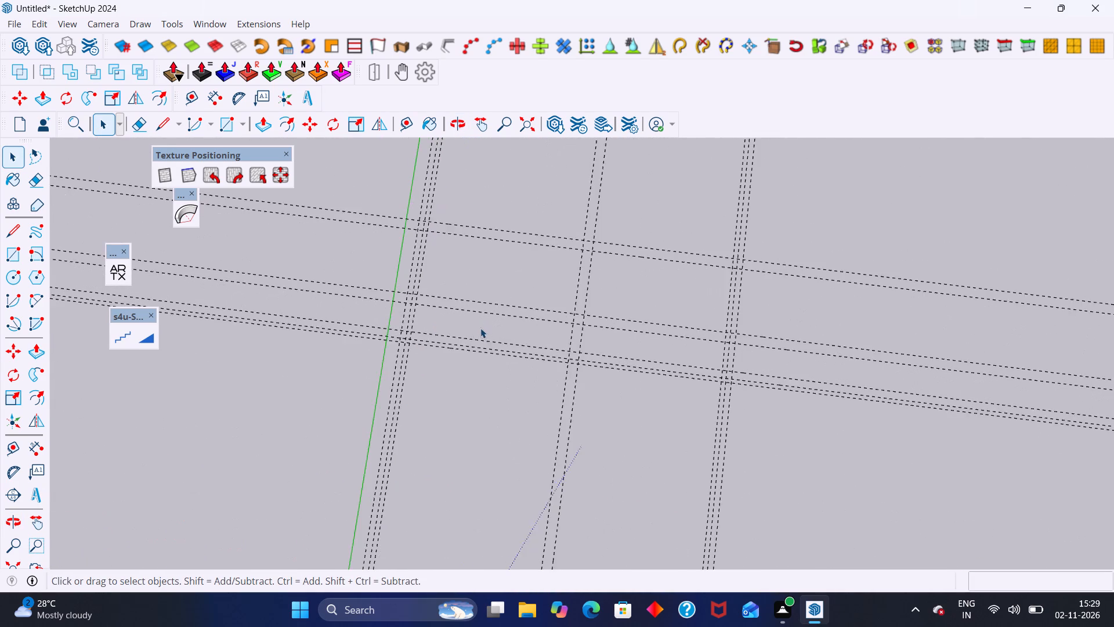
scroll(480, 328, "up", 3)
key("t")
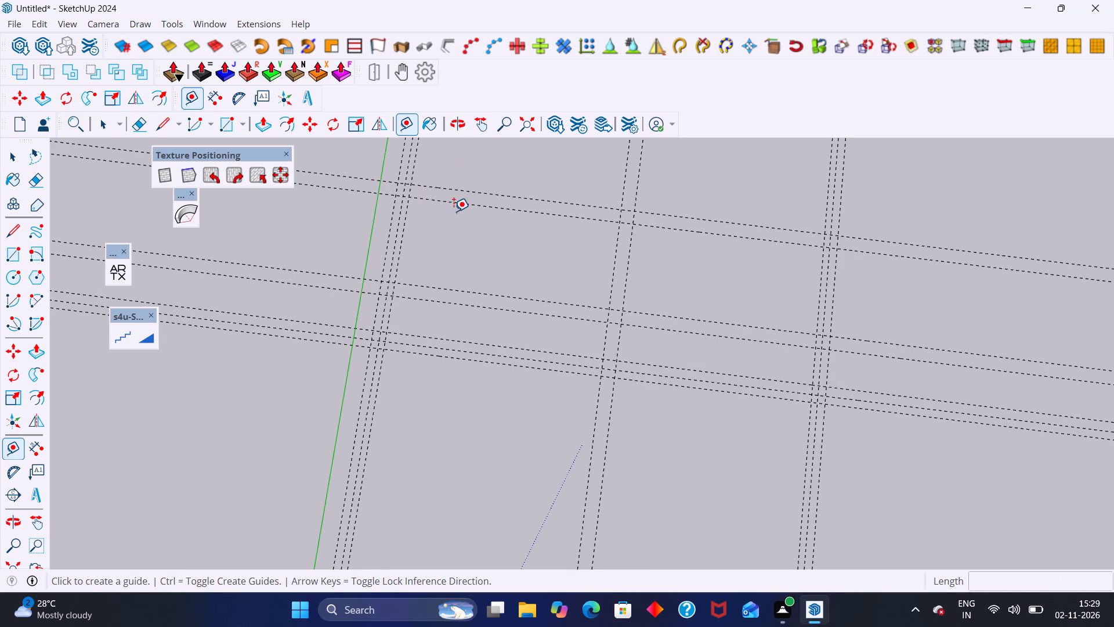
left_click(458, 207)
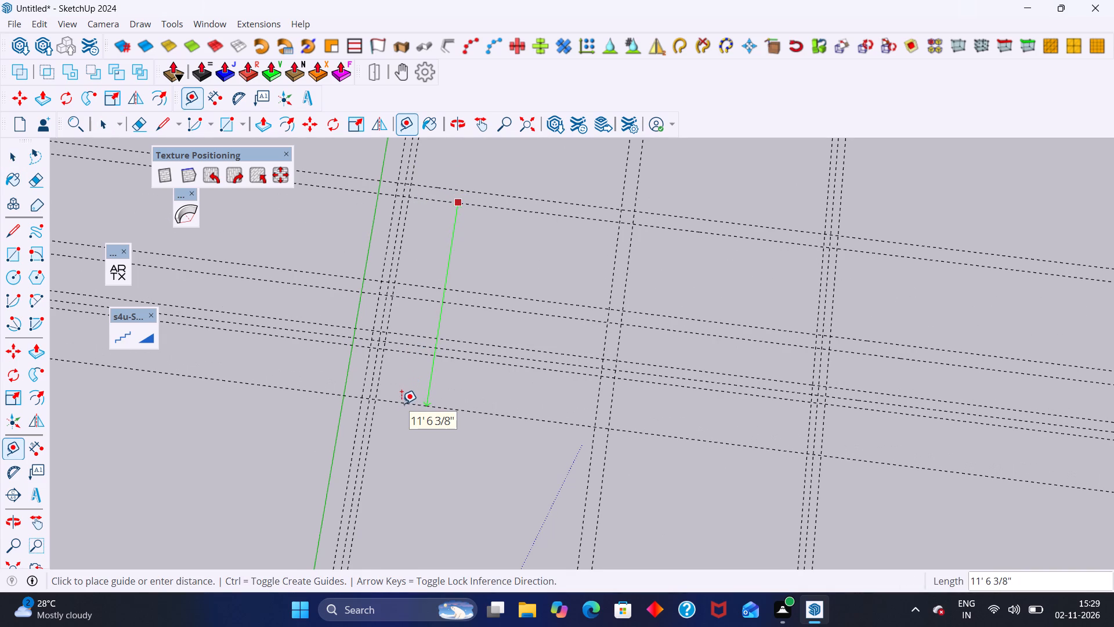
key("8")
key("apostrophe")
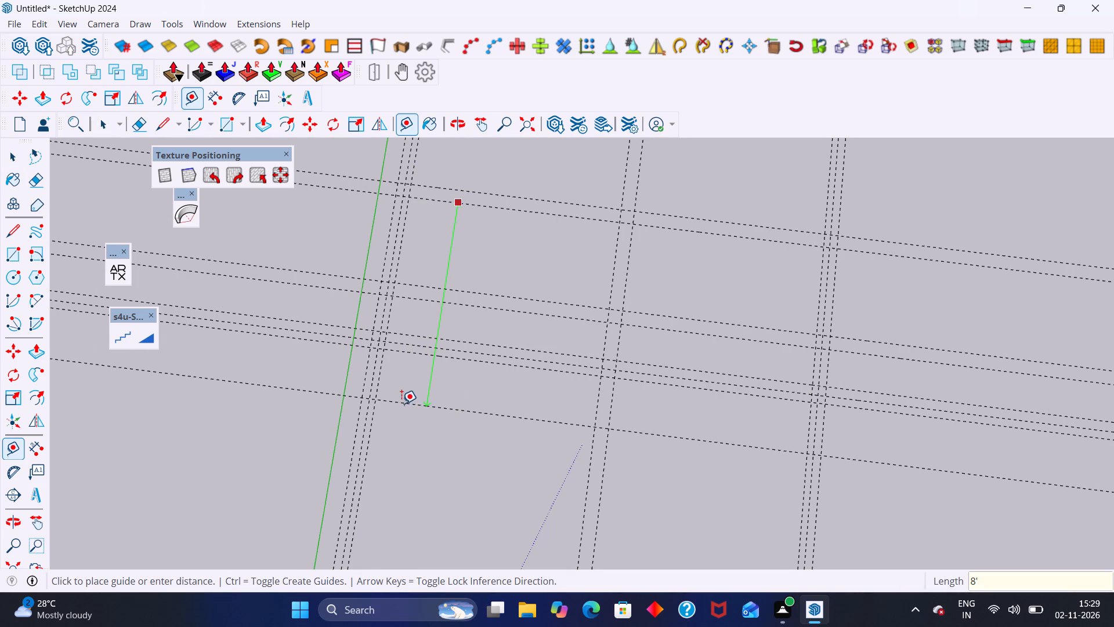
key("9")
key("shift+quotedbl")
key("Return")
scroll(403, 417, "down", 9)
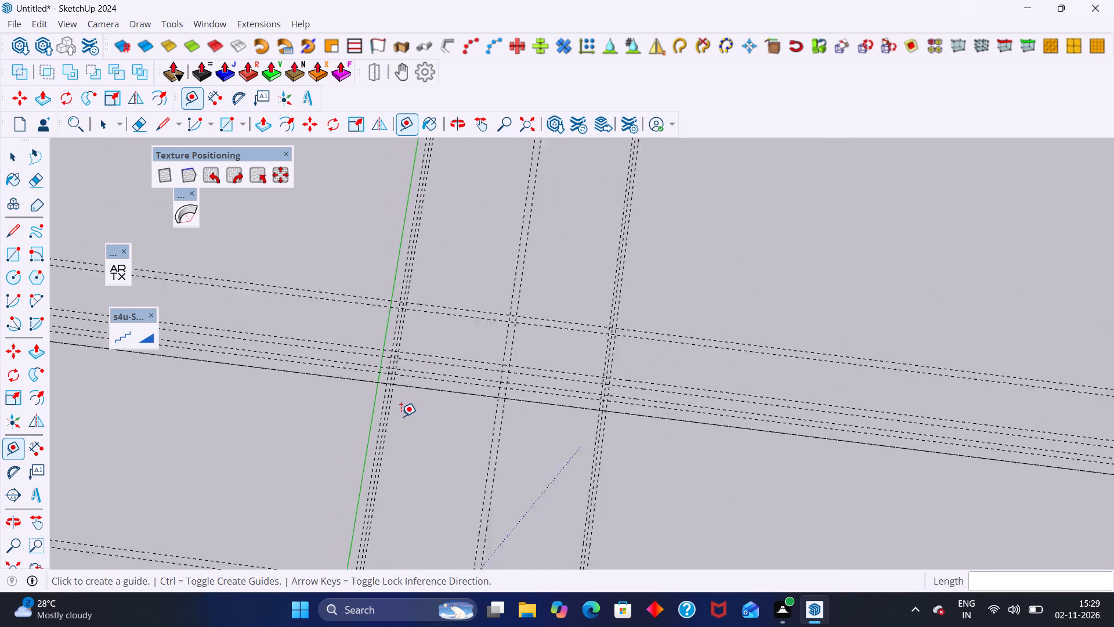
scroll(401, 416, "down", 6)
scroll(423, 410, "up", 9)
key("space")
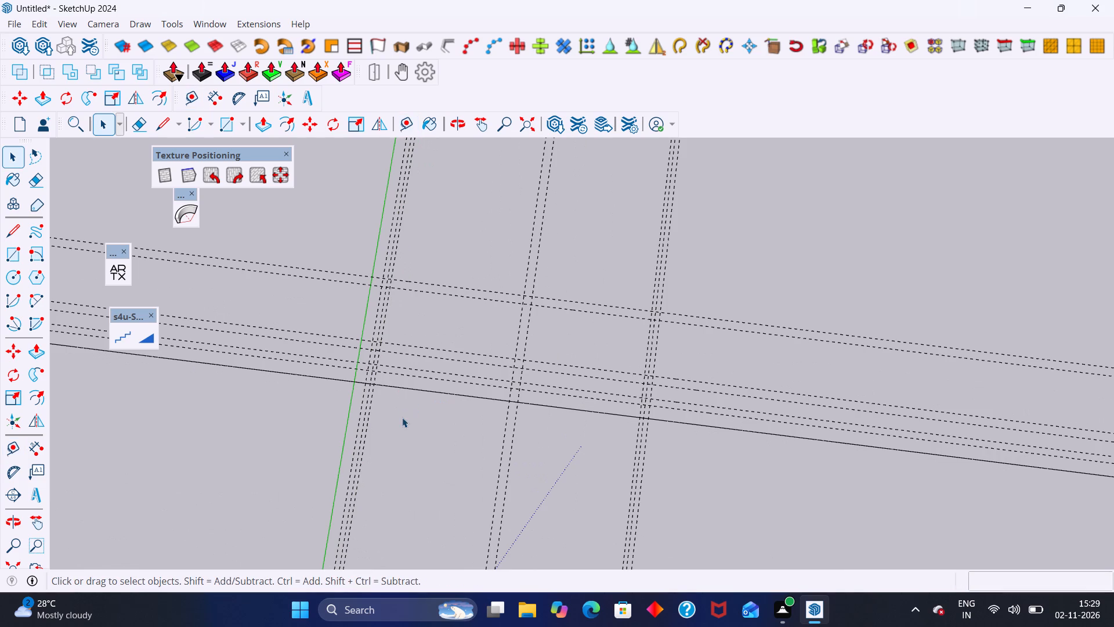
Check the distance from the farthest pair's inner guide to the new 8'9" guide with the Dimension tool, without placing a dimension.
left_click(36, 443)
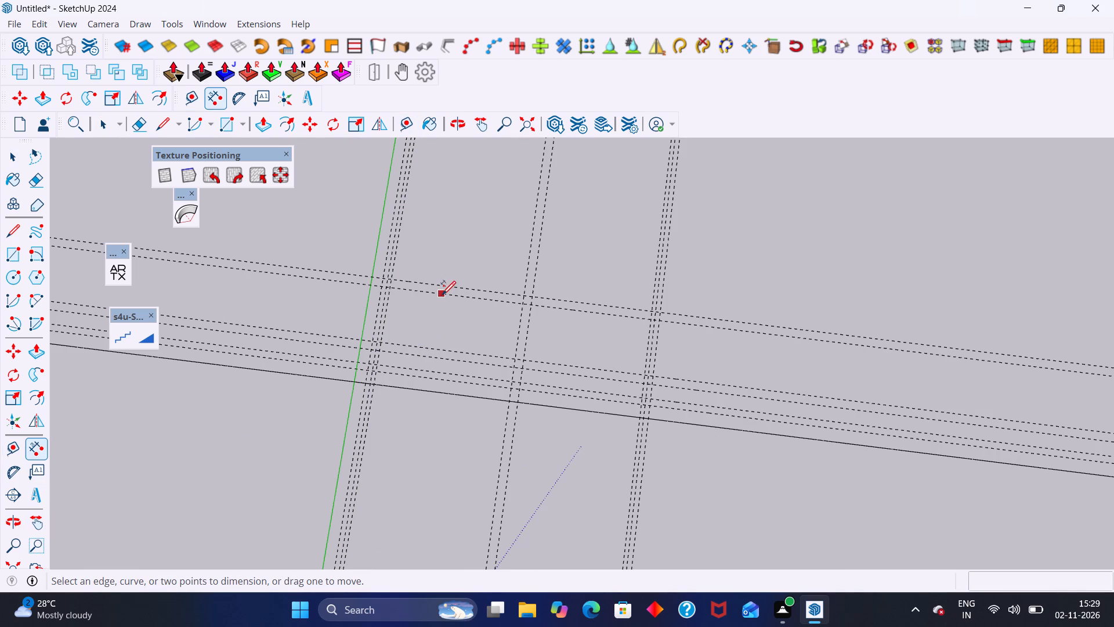
left_click(442, 293)
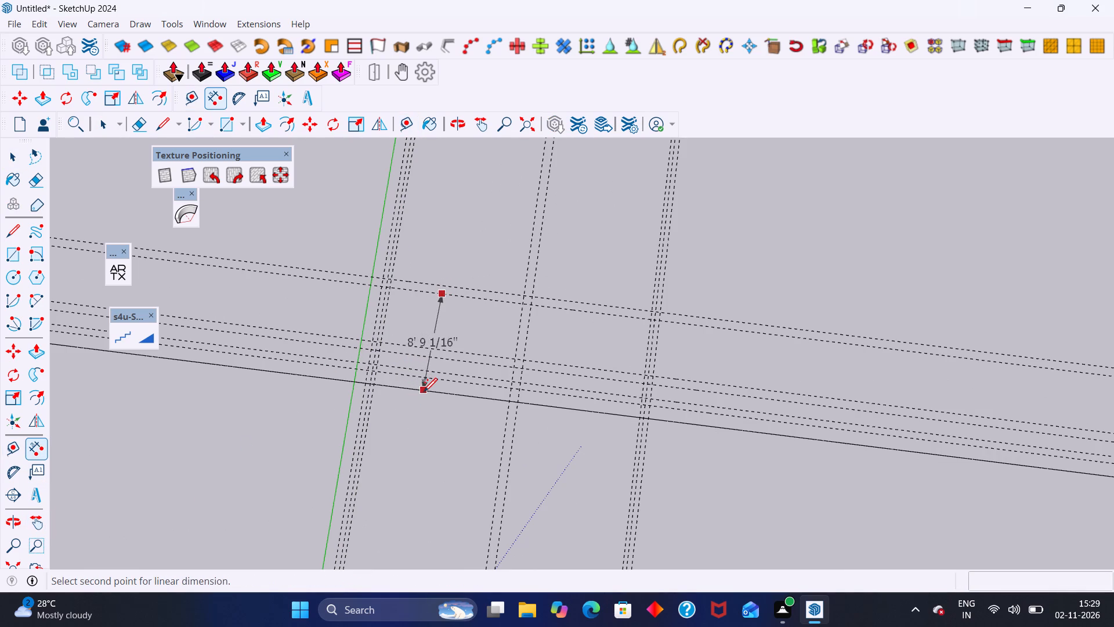
key("space")
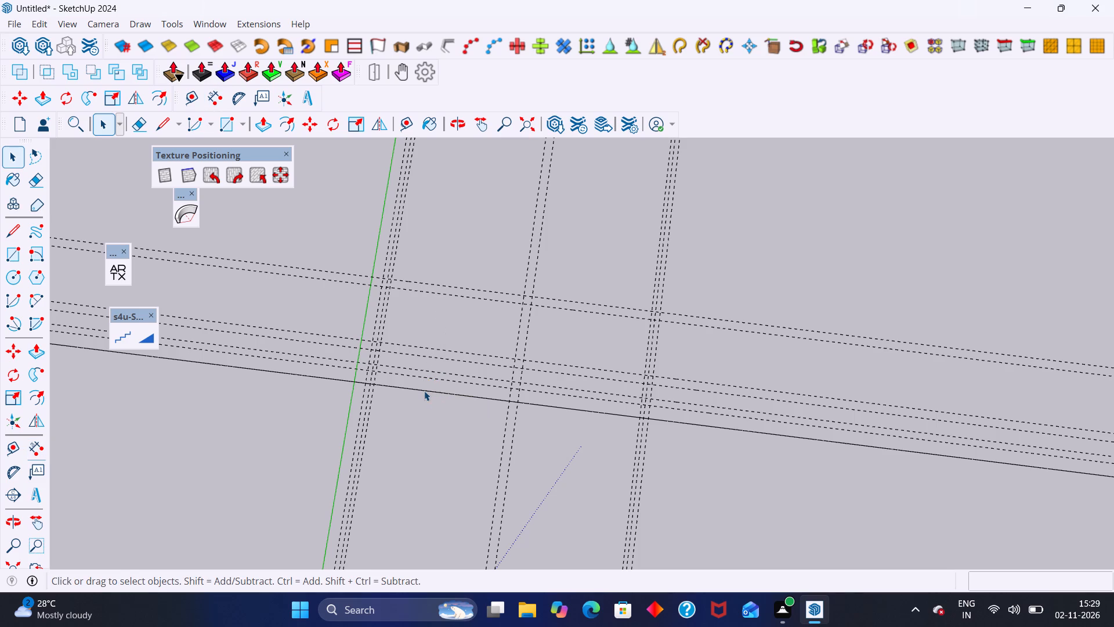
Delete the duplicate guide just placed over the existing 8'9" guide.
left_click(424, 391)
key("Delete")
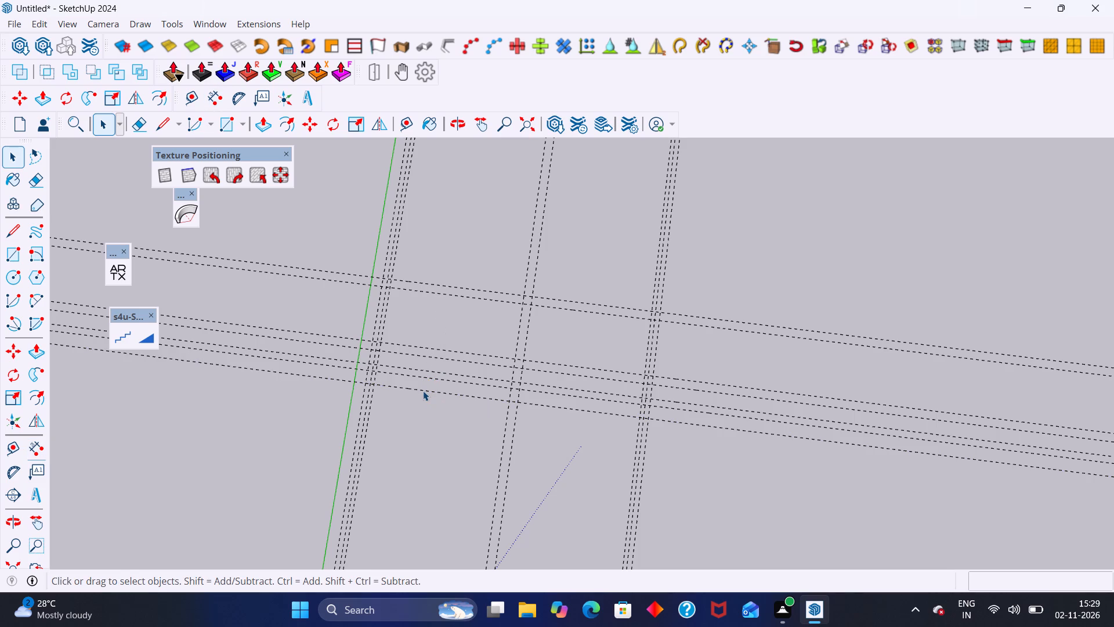
Place a guide 9" from the remaining 8'9" guide, on the side toward the red axis.
scroll(425, 396, "up", 14)
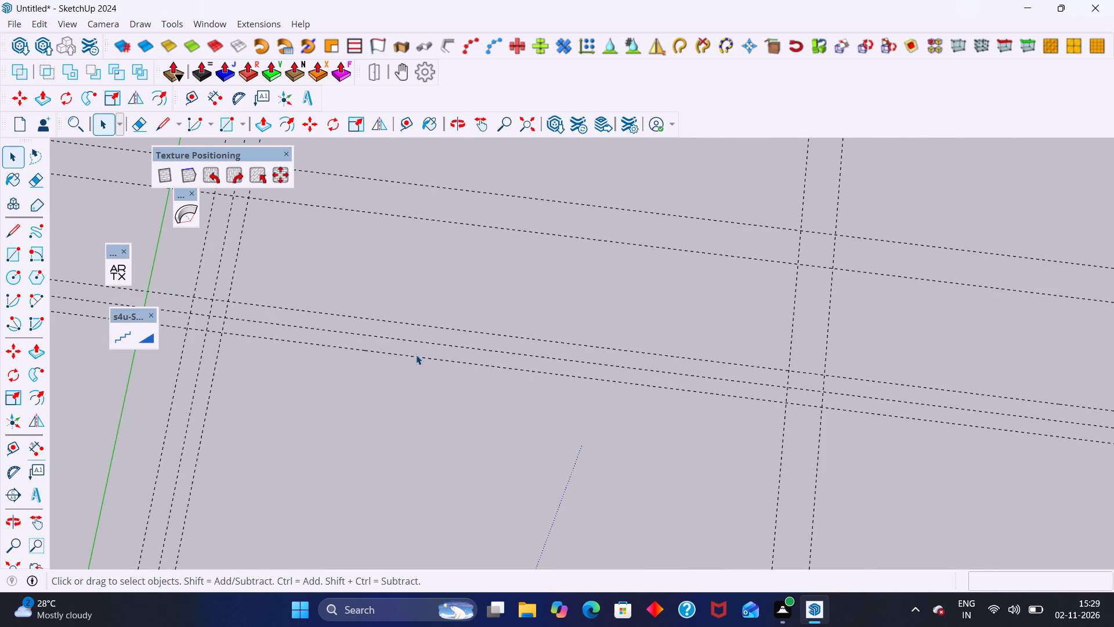
scroll(418, 360, "down", 9)
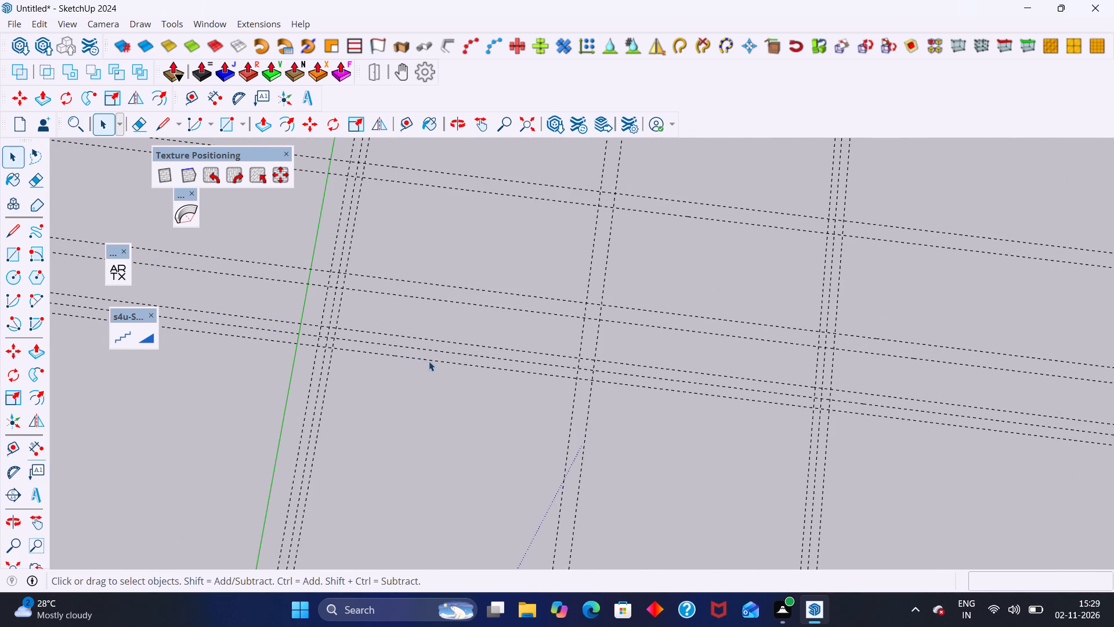
key("t")
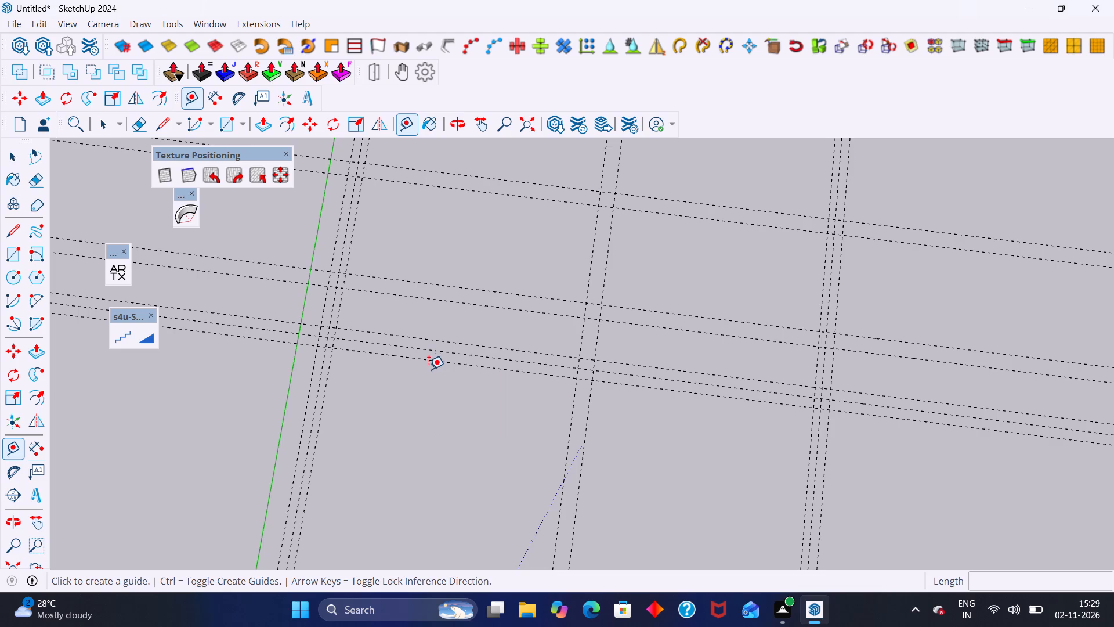
left_click(439, 365)
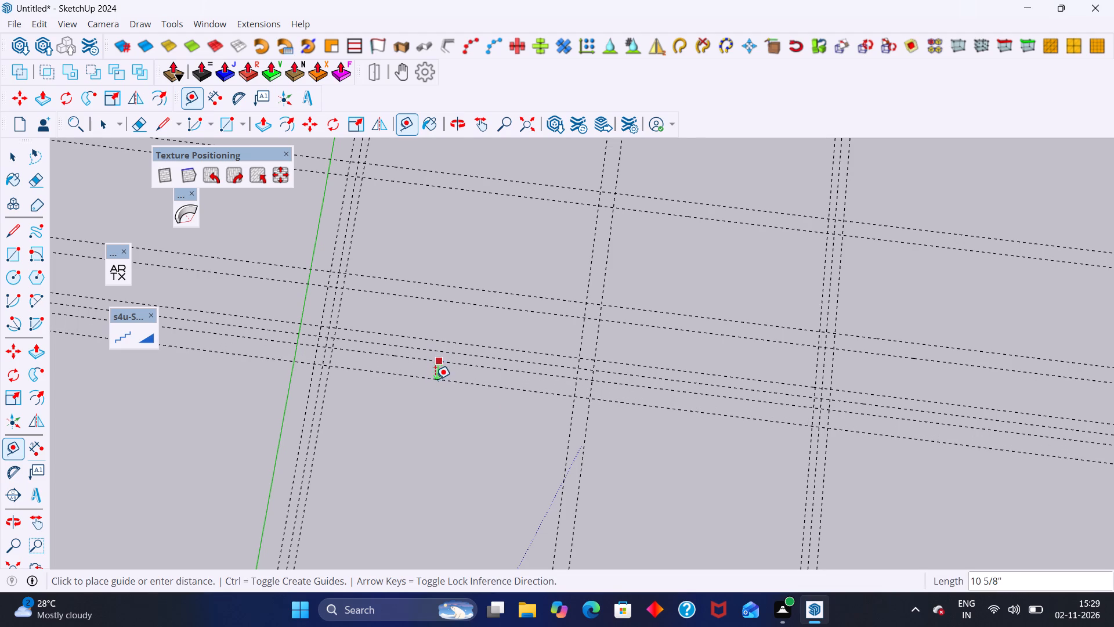
key("9")
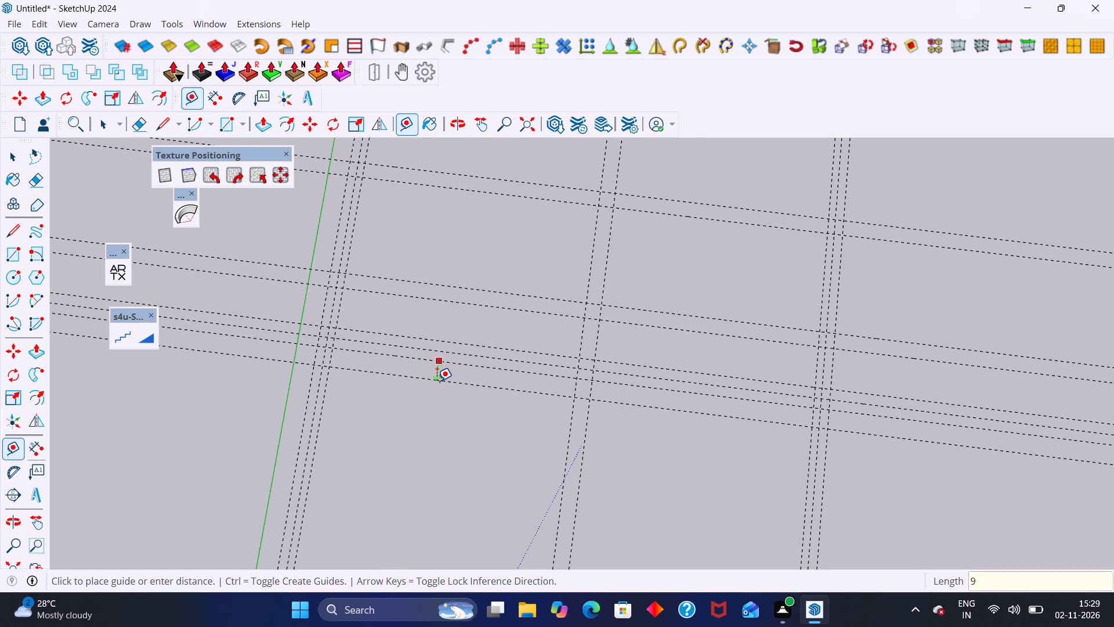
key("Return")
key("space")
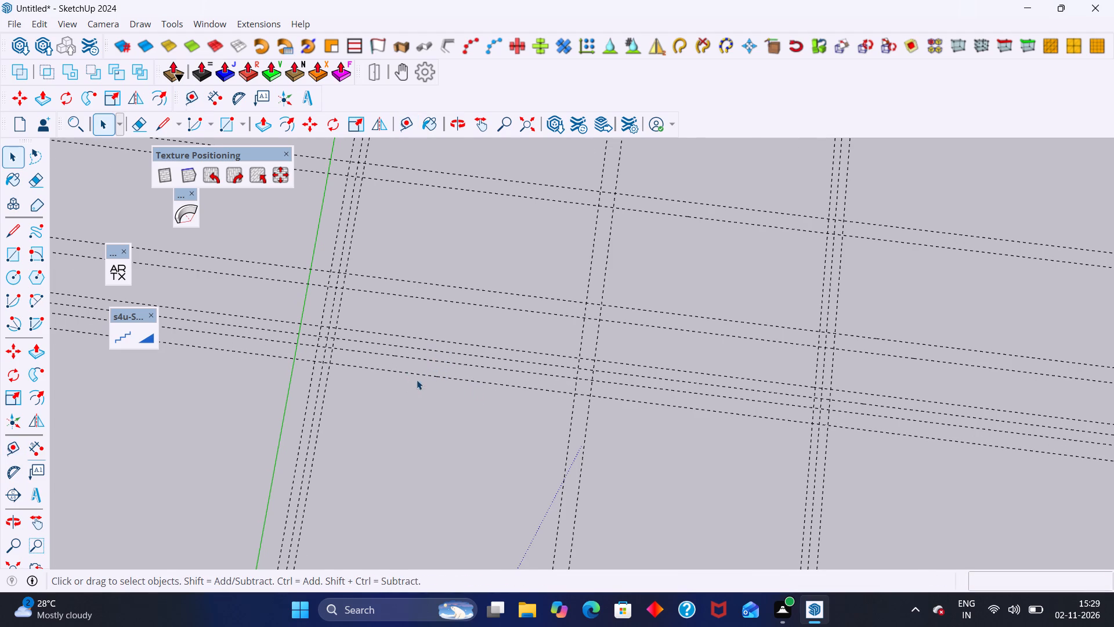
Draw a 9" wide wall rectangle about 30'3" long from the short wall's end beside the green axis, along the guides to the far cross guide.
scroll(418, 380, "down", 4)
middle_click_drag(429, 367, 444, 326)
scroll(436, 341, "up", 15)
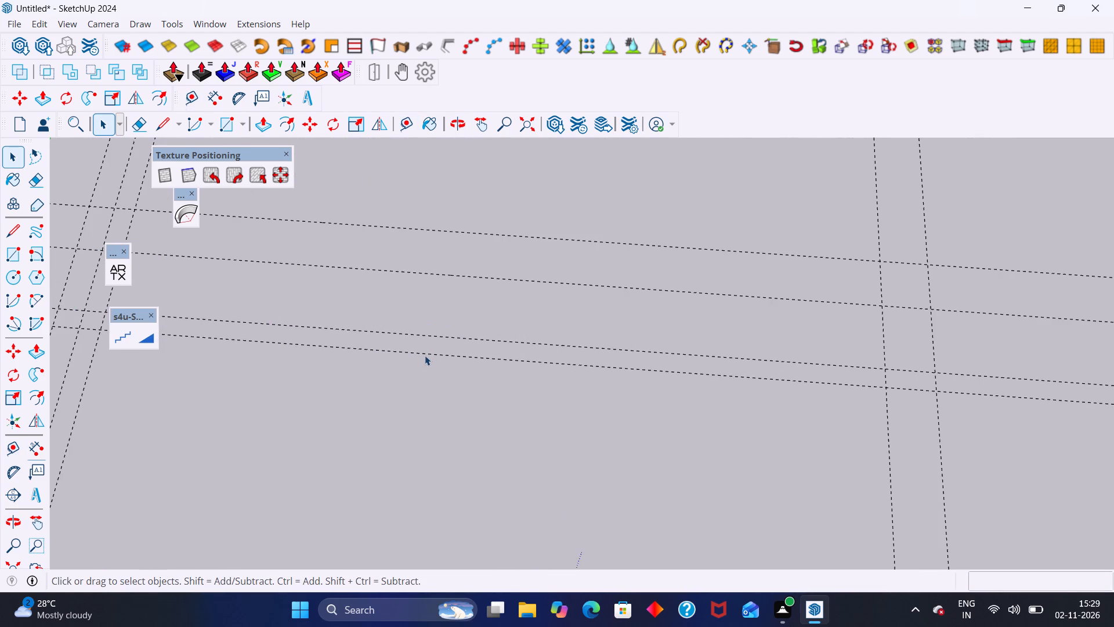
scroll(443, 338, "down", 17)
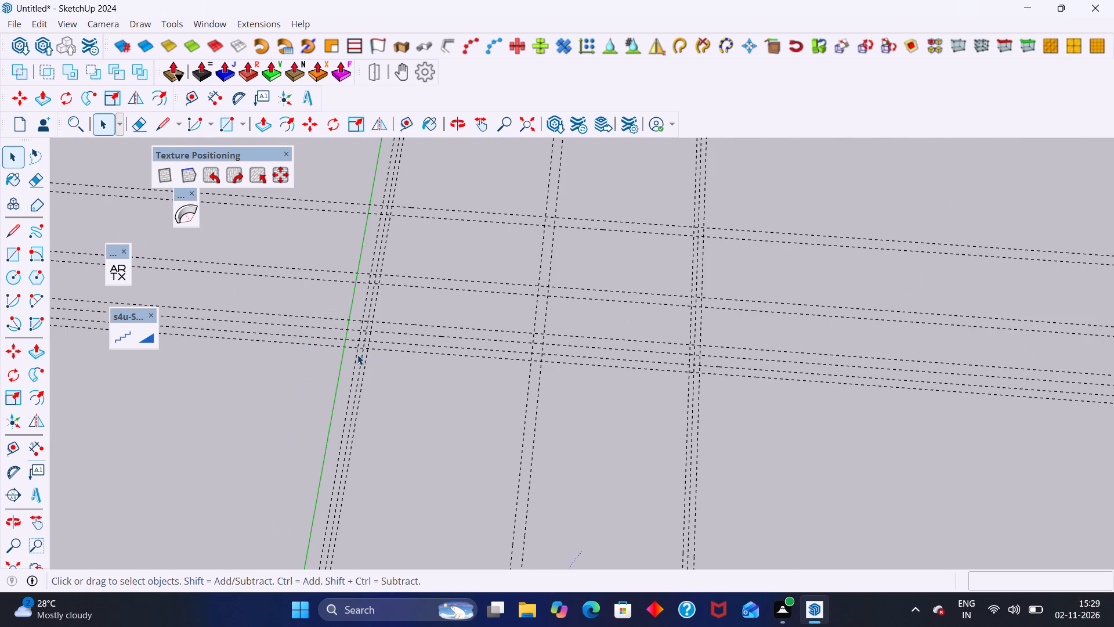
scroll(366, 367, "down", 8)
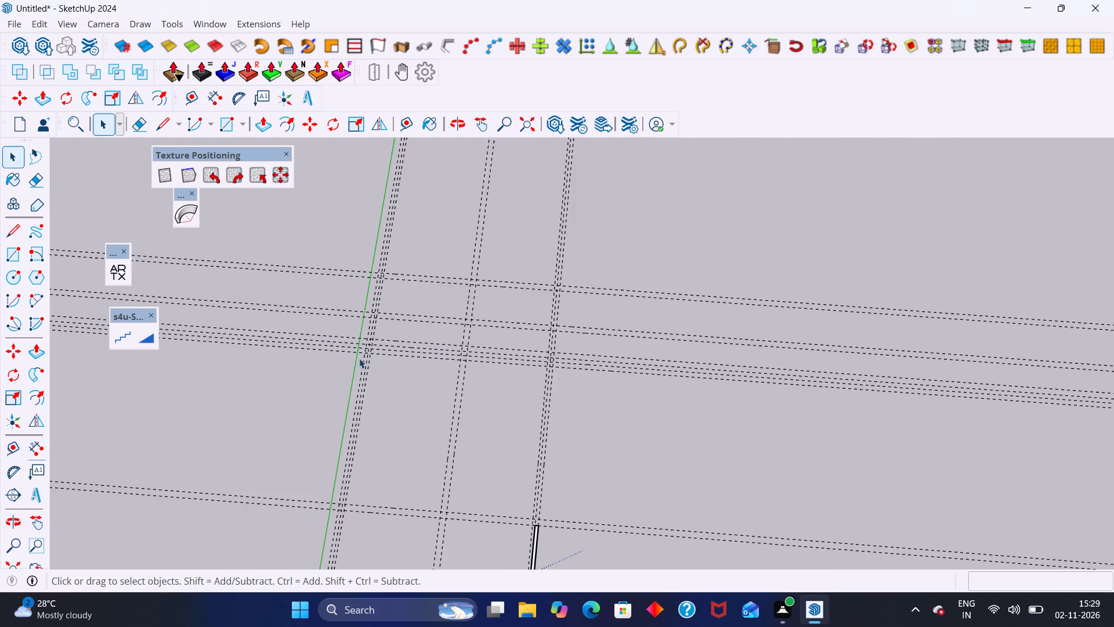
scroll(359, 358, "down", 1)
scroll(394, 455, "down", 8)
scroll(341, 481, "up", 14)
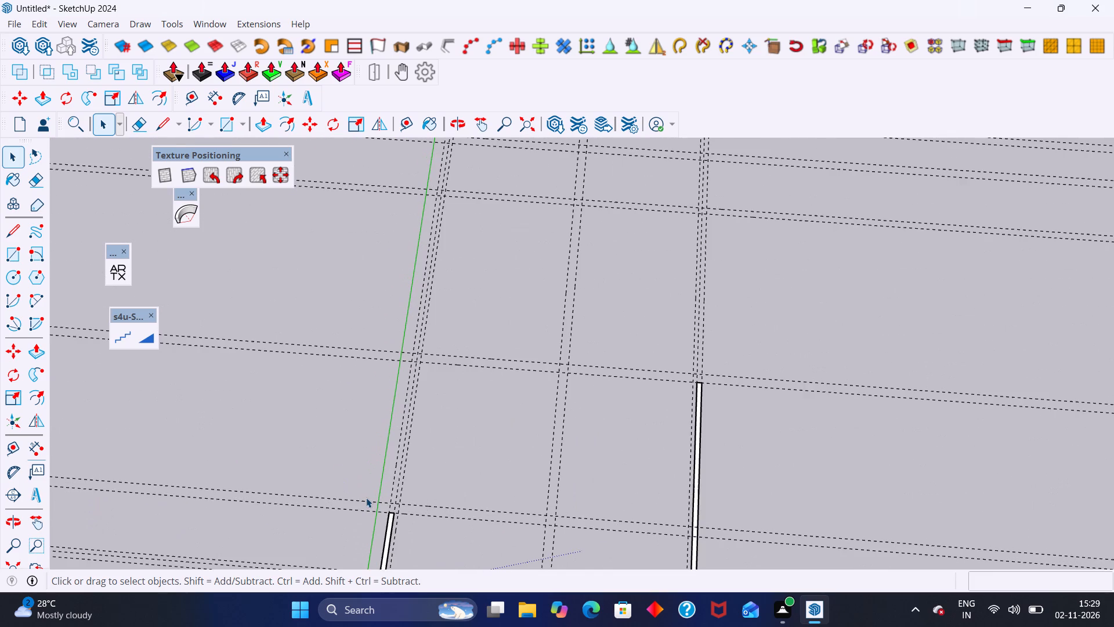
key("r")
scroll(366, 496, "up", 12)
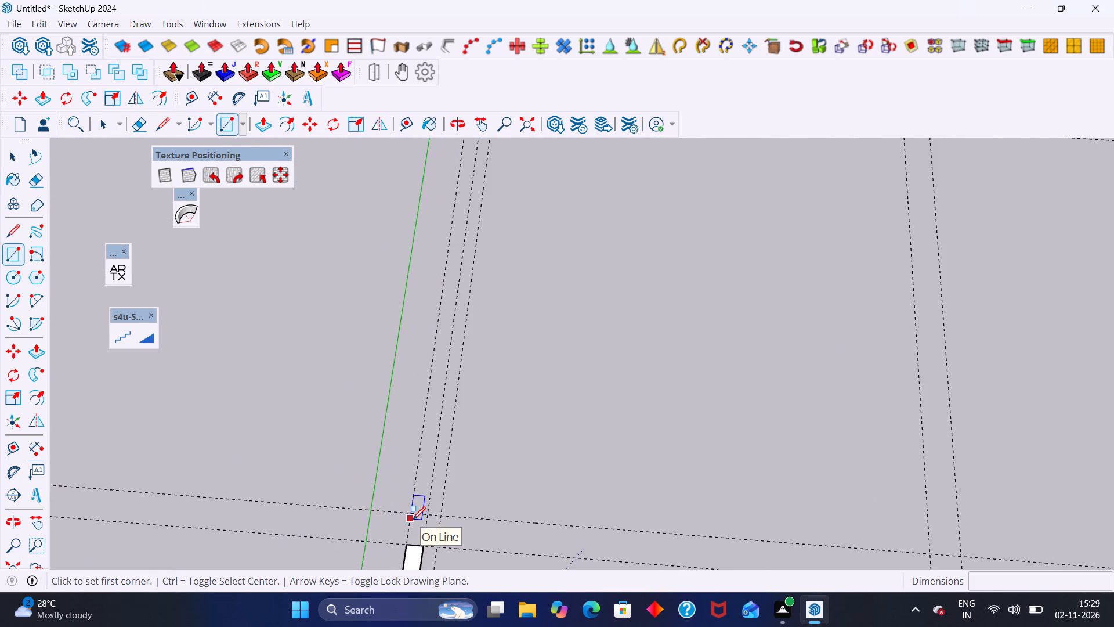
left_click(408, 541)
scroll(500, 441, "down", 12)
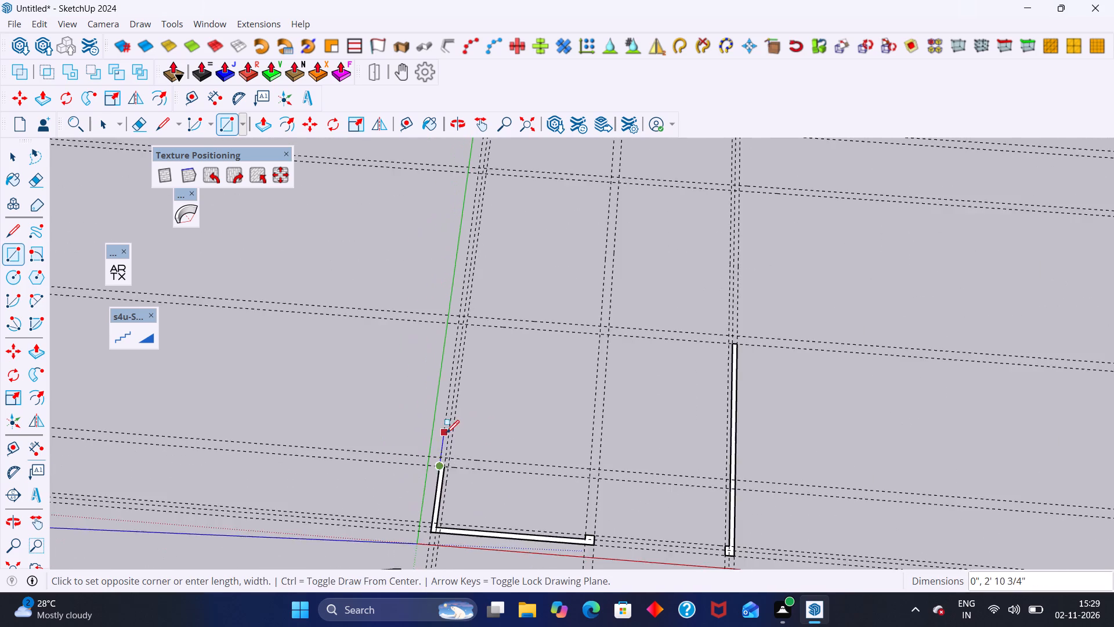
scroll(446, 433, "down", 9)
scroll(460, 331, "up", 5)
scroll(461, 269, "up", 6)
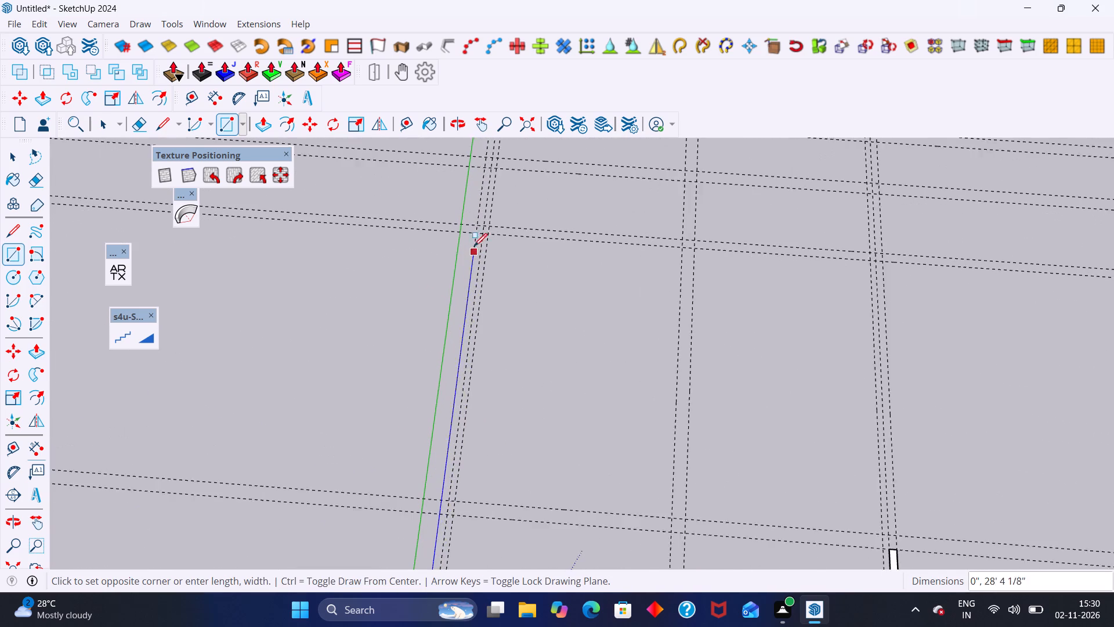
scroll(474, 246, "up", 9)
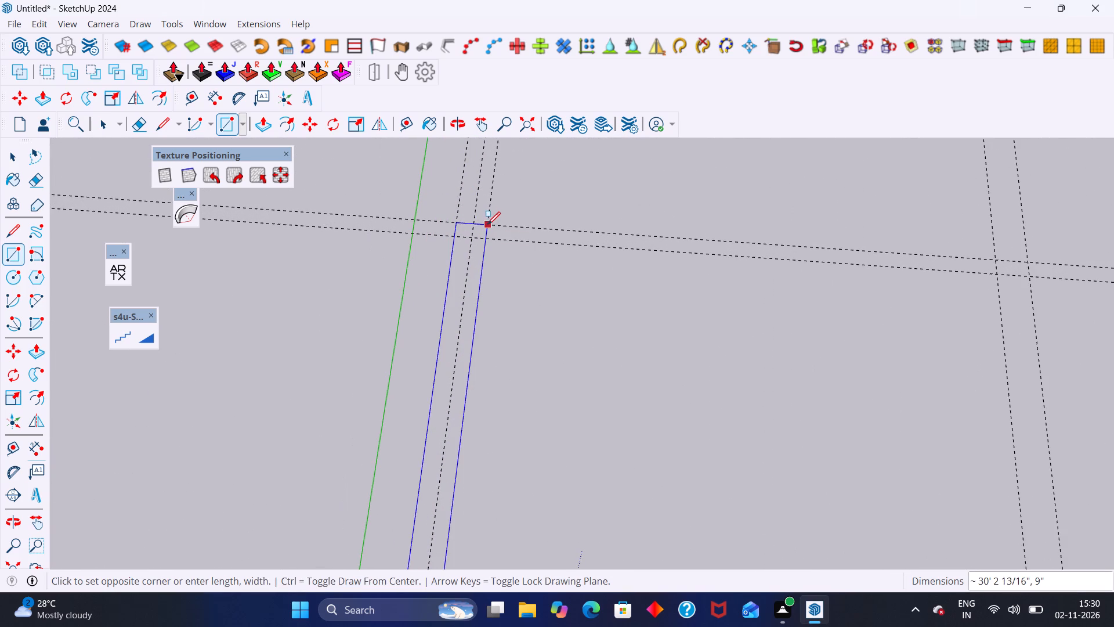
scroll(486, 225, "up", 9)
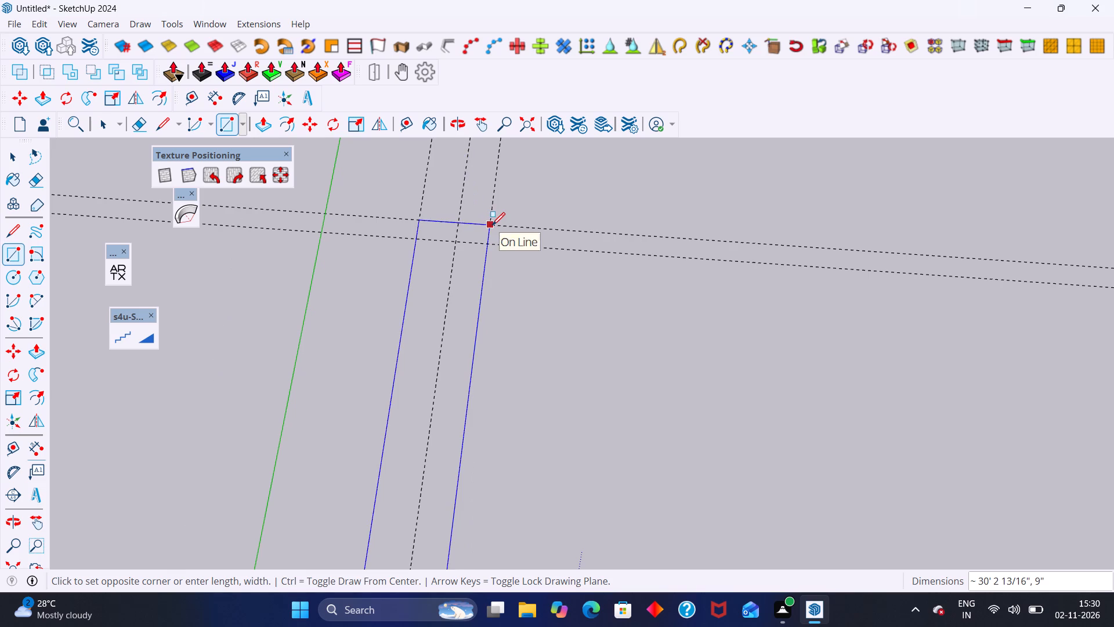
left_click(492, 225)
scroll(476, 229, "down", 20)
scroll(476, 229, "down", 6)
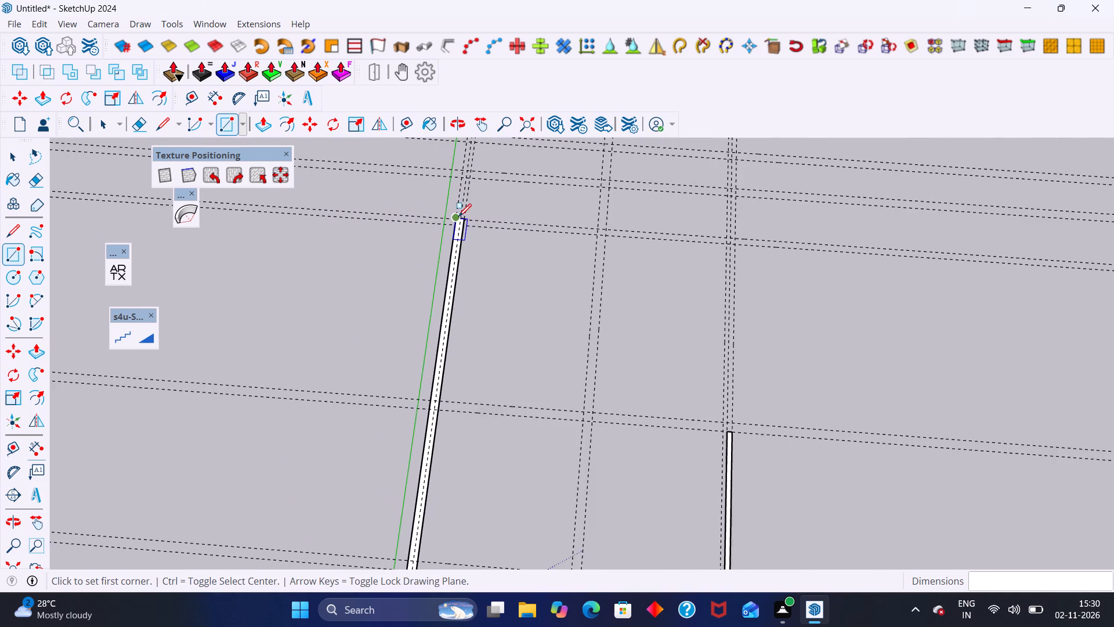
Draw a 5" wide wall rectangle about 14'4" long from the far end of the long wall beside the green axis to the farthest cross guide.
scroll(458, 217, "down", 5)
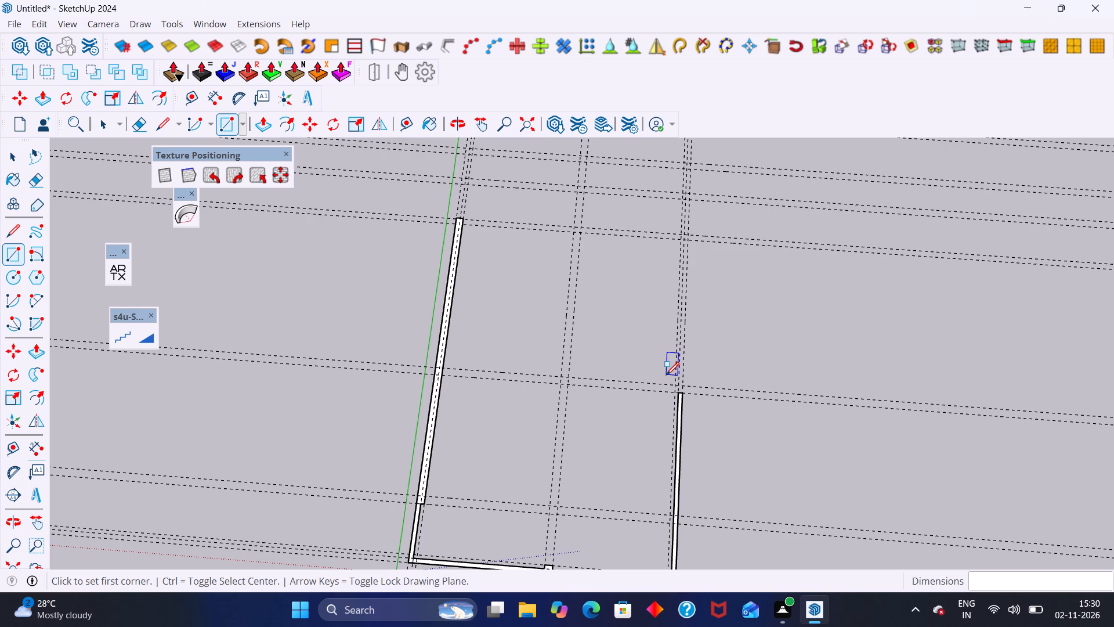
scroll(487, 322, "up", 2)
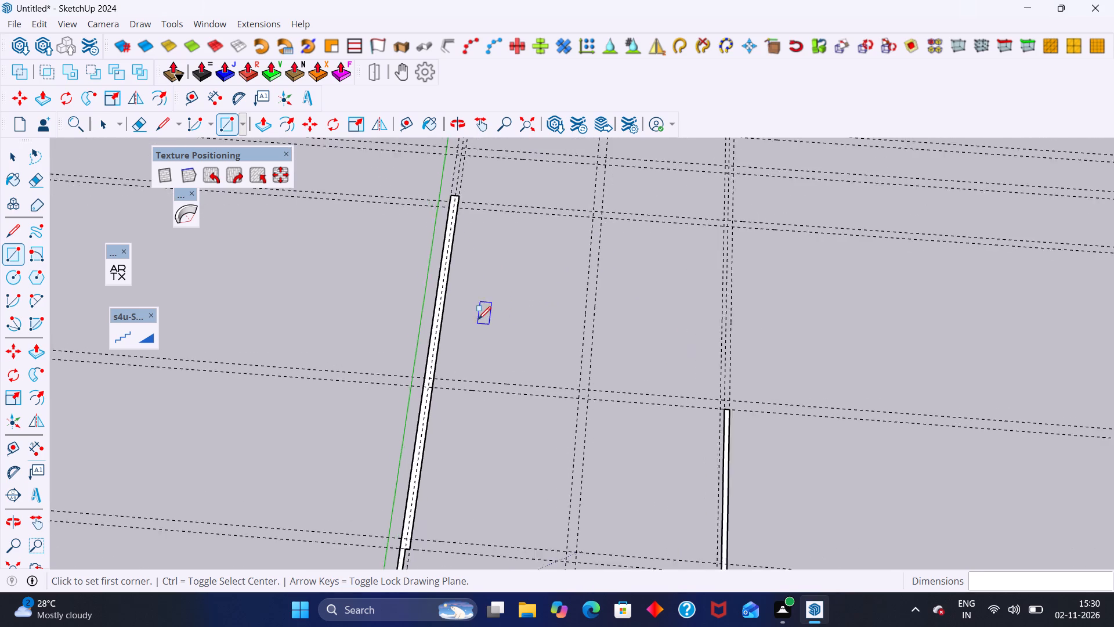
scroll(478, 319, "up", 4)
scroll(458, 384, "down", 12)
scroll(461, 282, "down", 3)
scroll(455, 281, "up", 4)
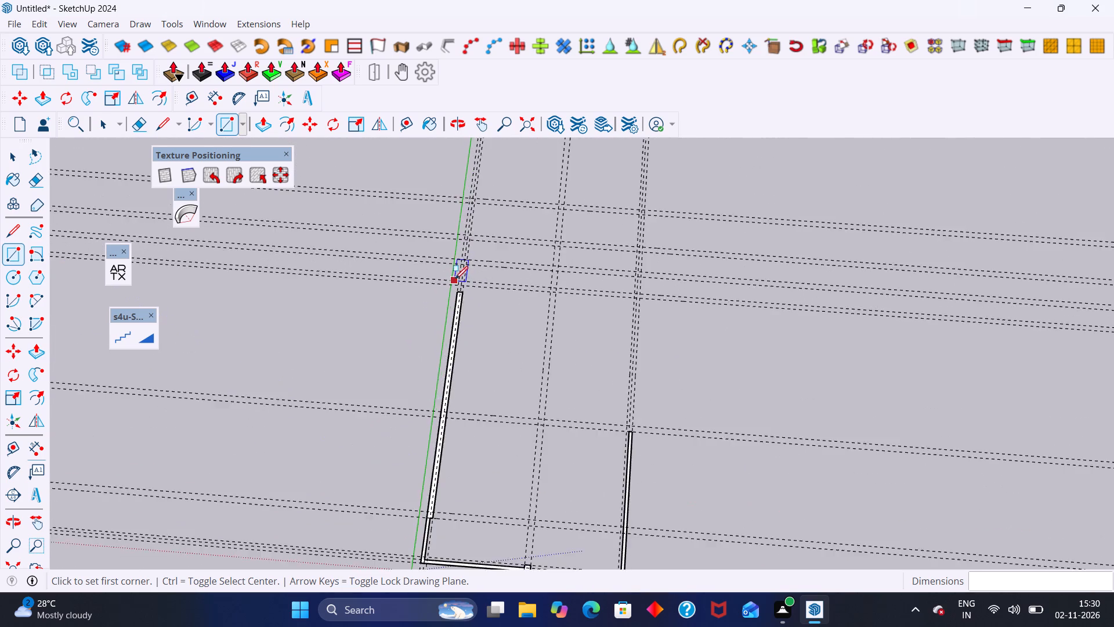
scroll(455, 279, "up", 16)
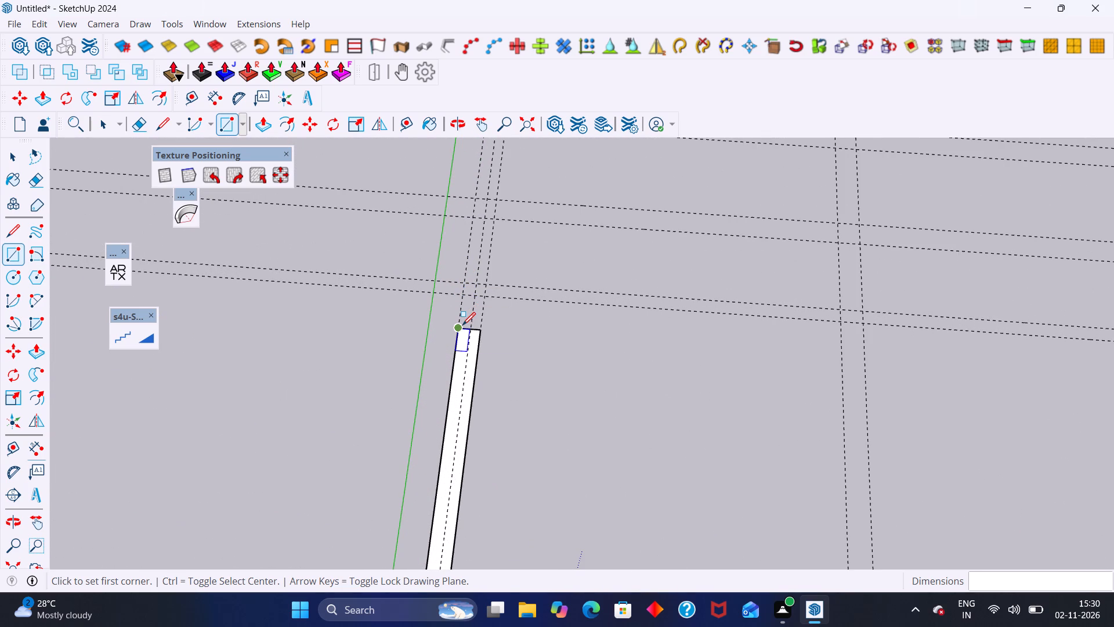
left_click(462, 325)
scroll(488, 300, "down", 9)
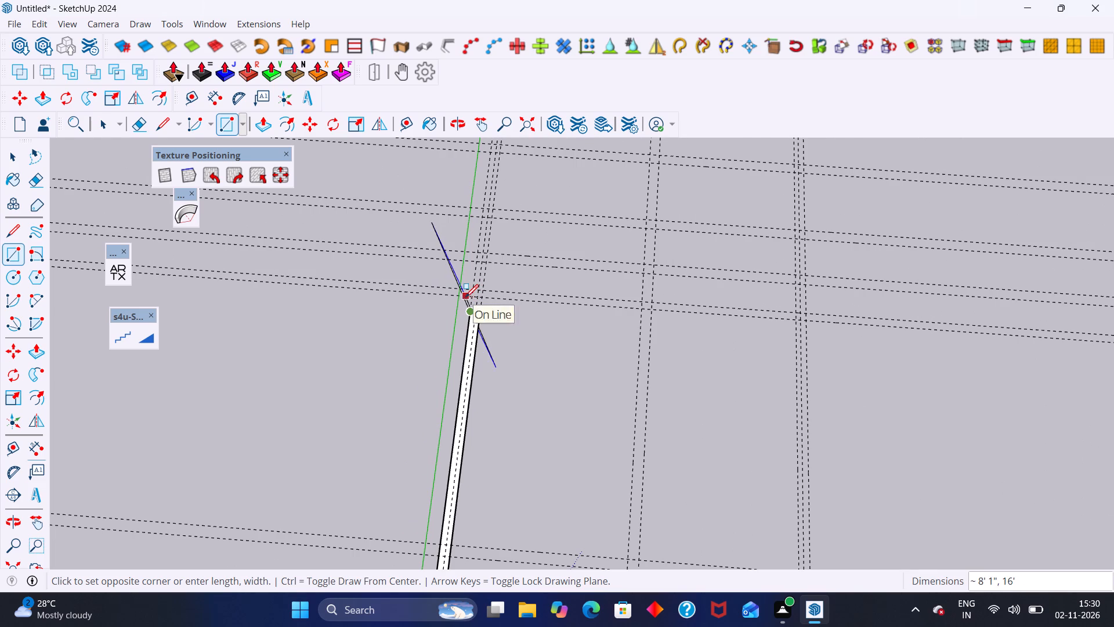
scroll(460, 289, "up", 3)
scroll(474, 319, "down", 15)
scroll(484, 226, "up", 4)
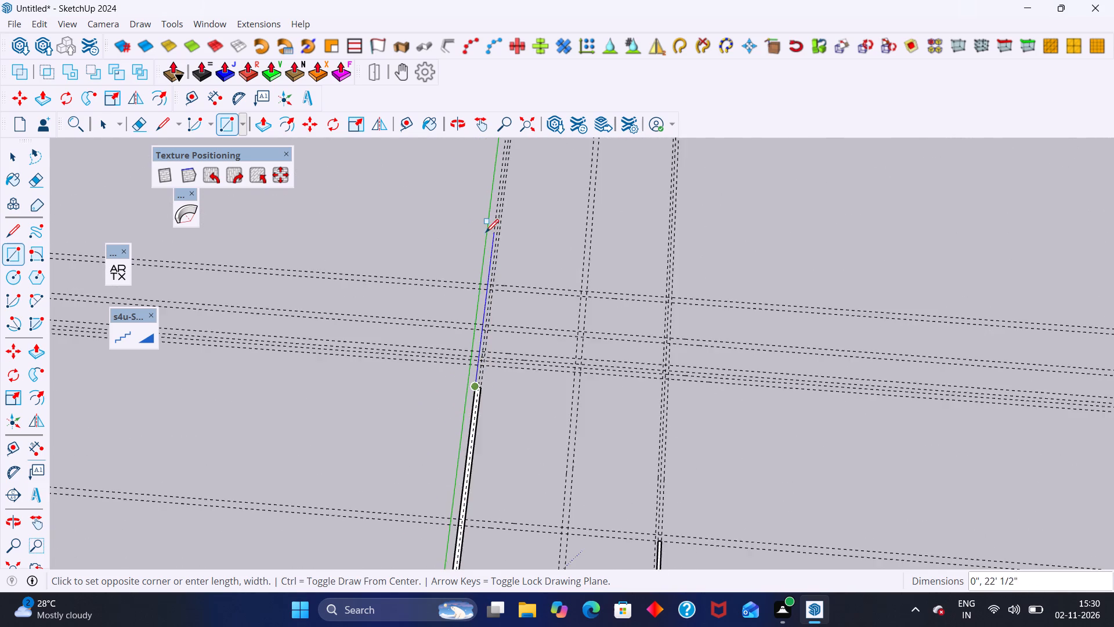
scroll(486, 232, "up", 20)
scroll(486, 232, "up", 7)
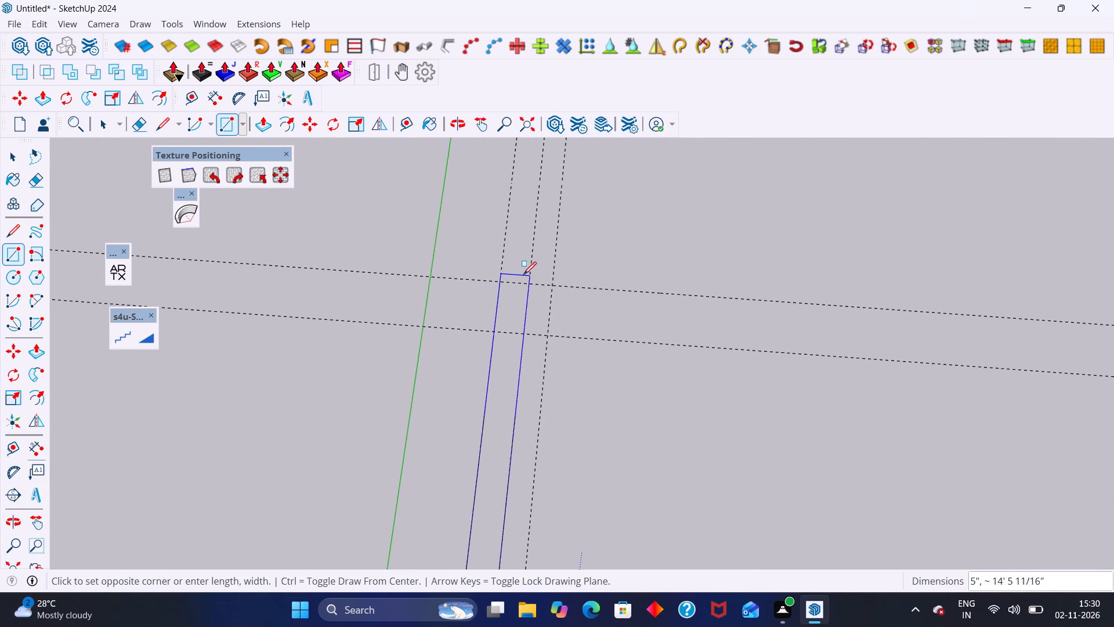
scroll(533, 275, "down", 15)
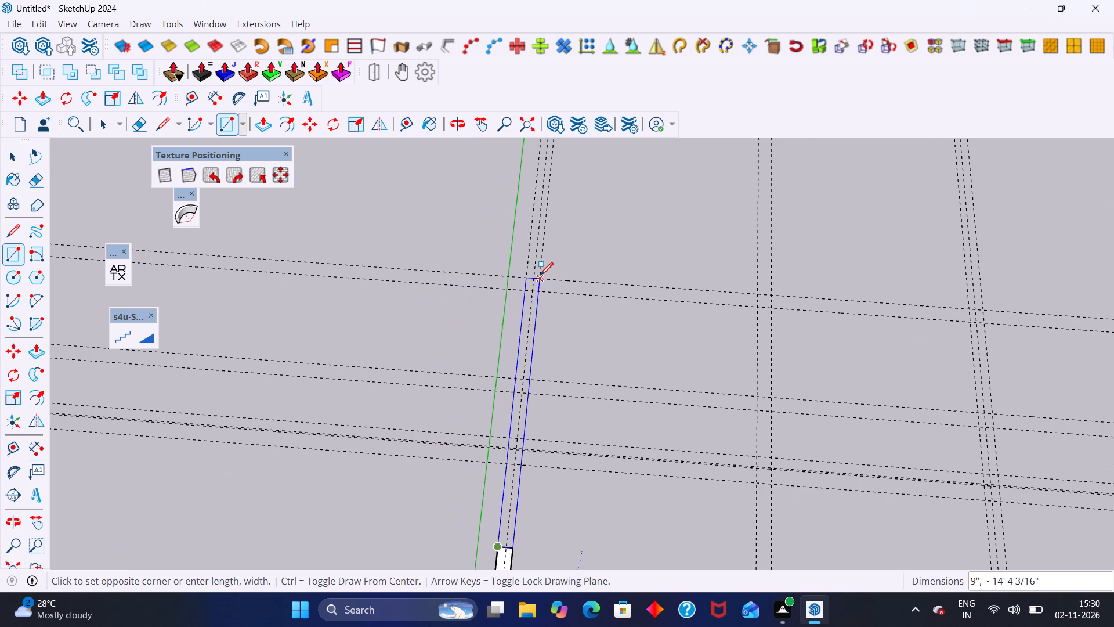
scroll(533, 271, "up", 3)
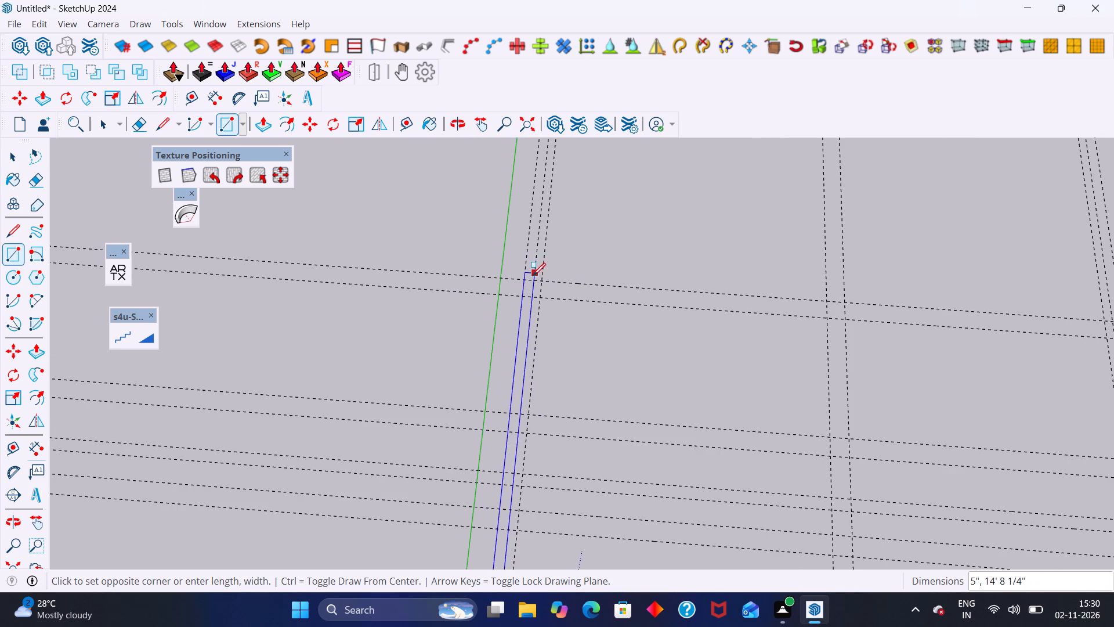
scroll(533, 276, "up", 7)
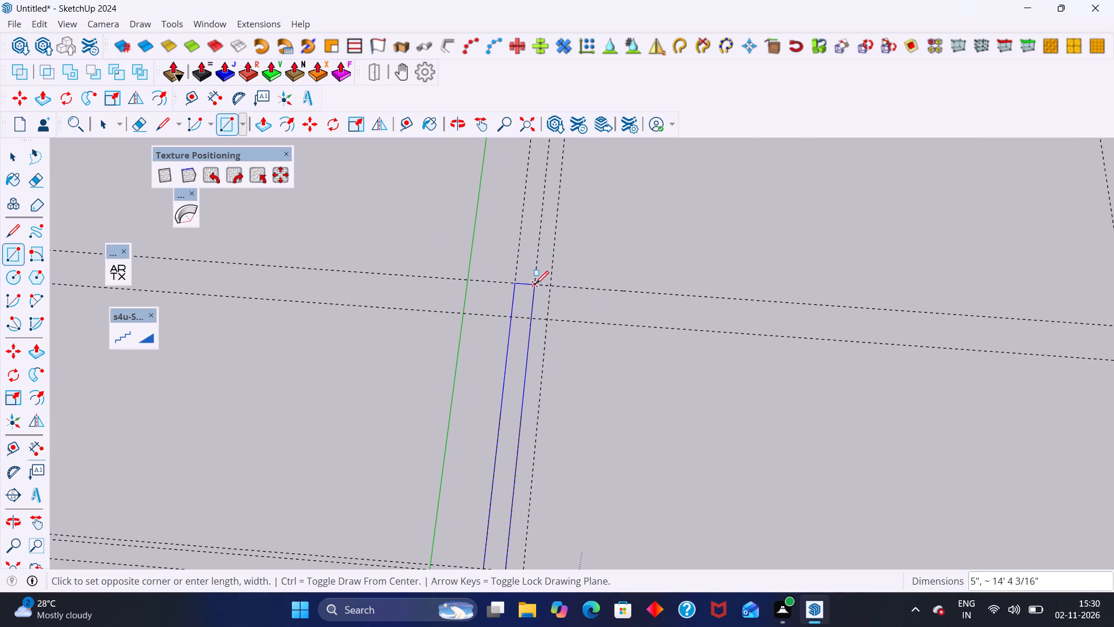
left_click(536, 284)
scroll(529, 283, "down", 16)
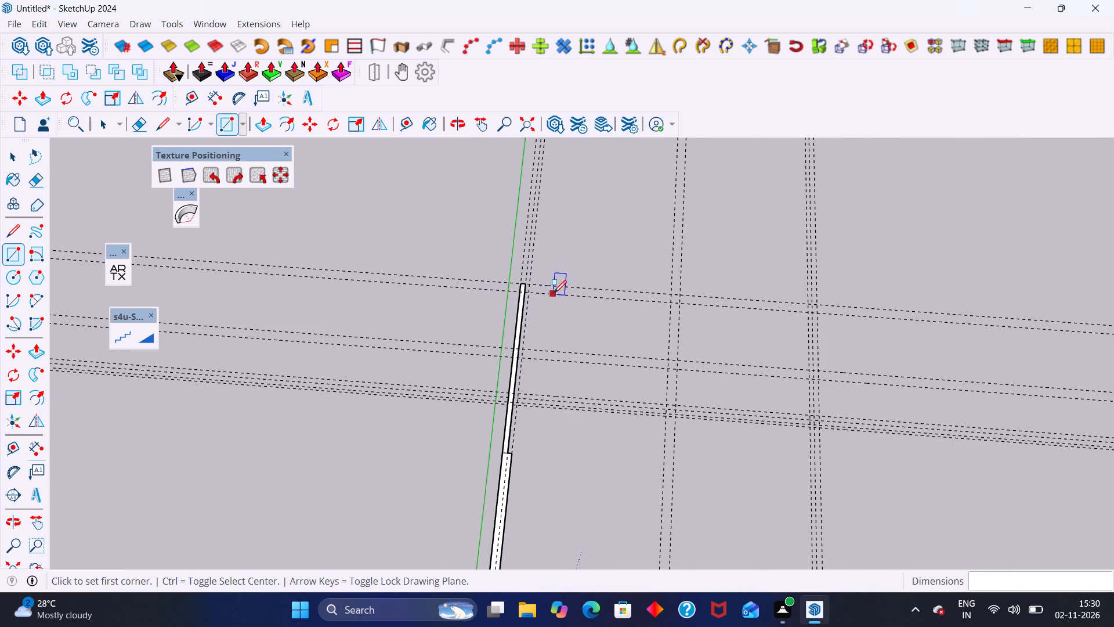
Place a guide 5" from the farthest cross guide, on the side toward the red axis.
key("space")
key("t")
scroll(536, 289, "up", 4)
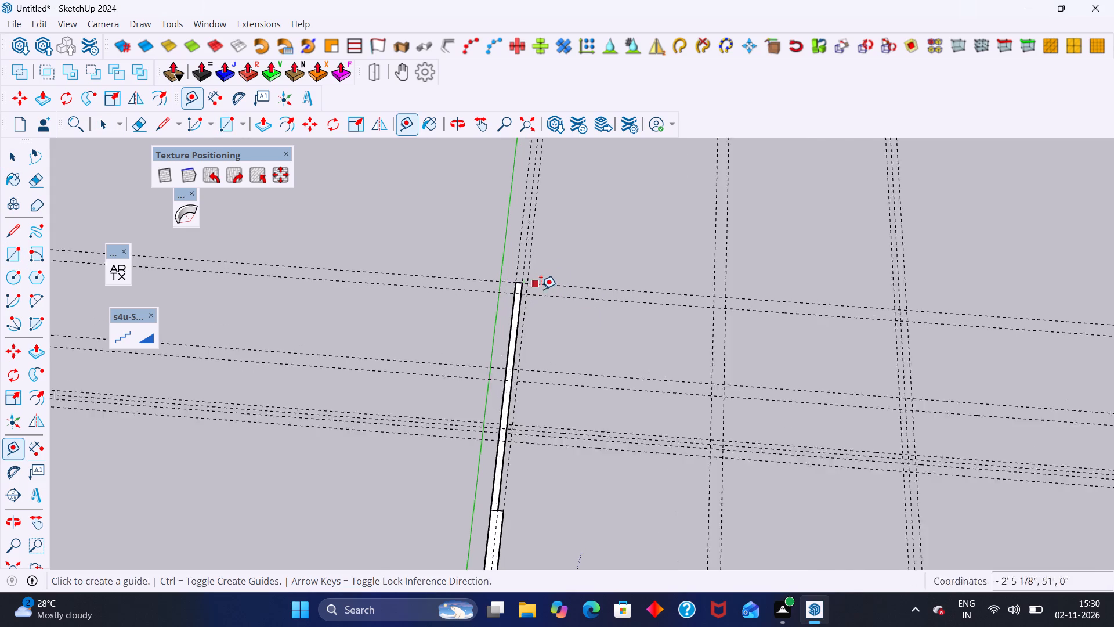
scroll(541, 289, "up", 10)
left_click(562, 276)
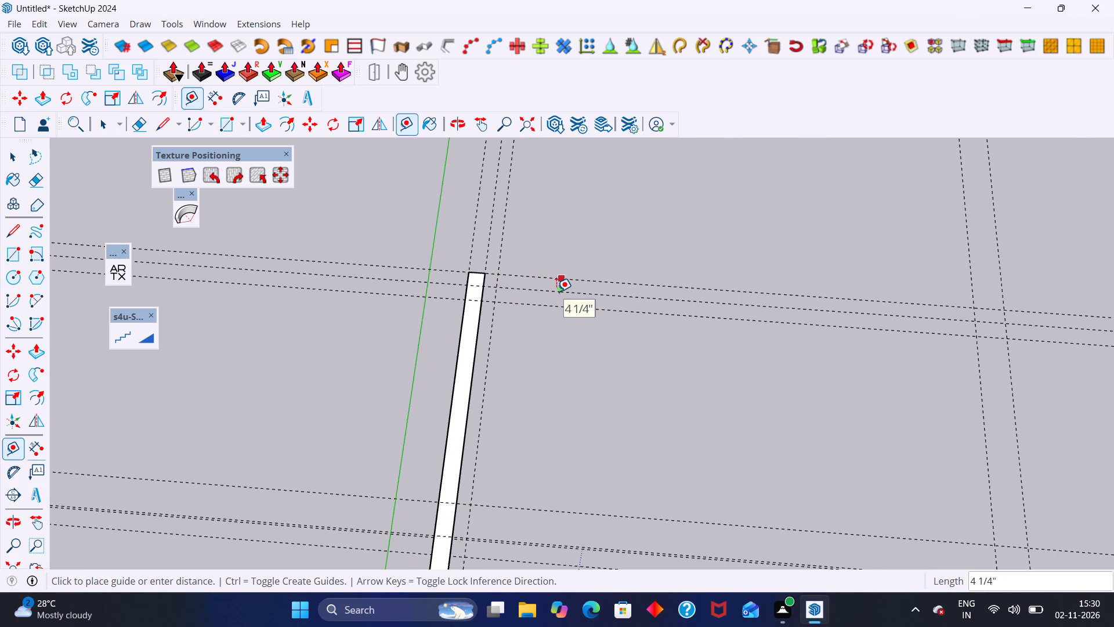
key("5")
key("Return")
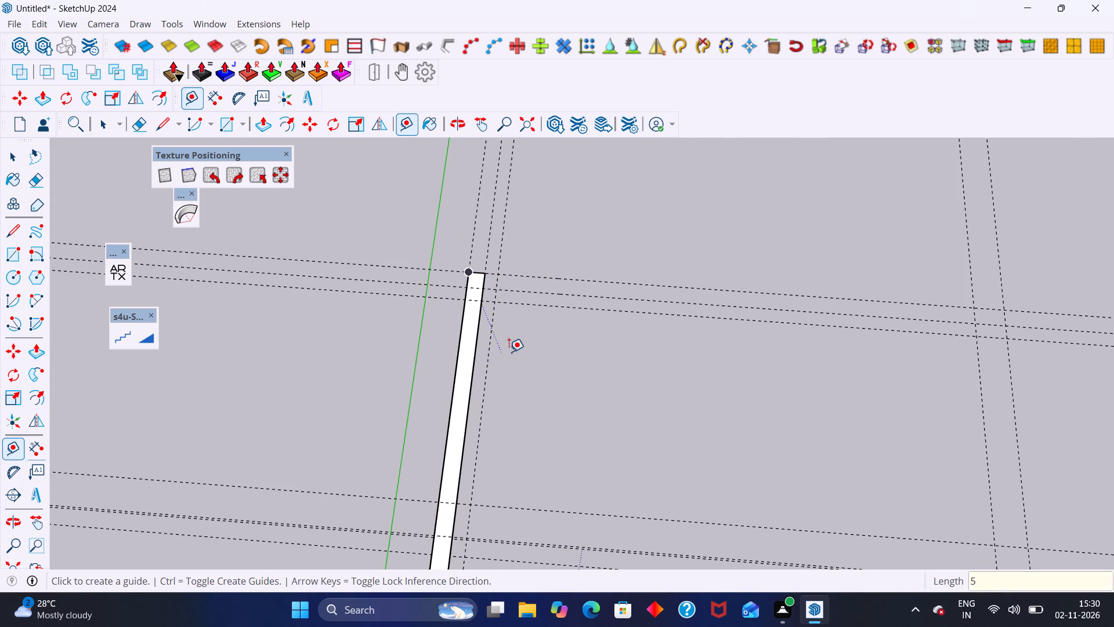
Draw a 5" wide cross wall rectangle 12'4" long from the new wall's far corner to the first guide of the middle pair.
key("r")
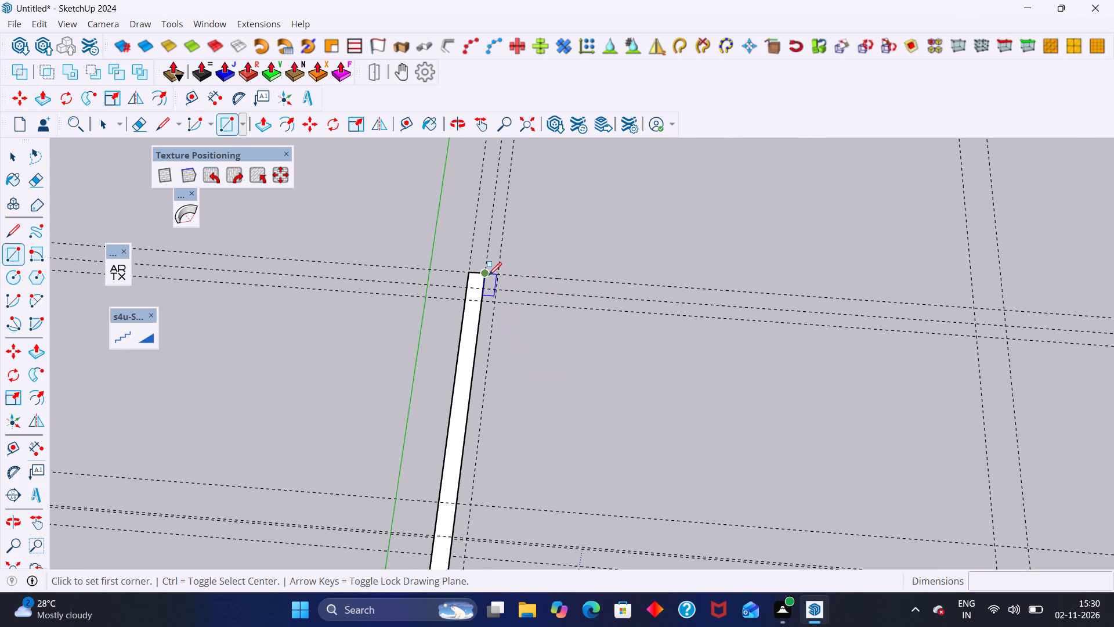
left_click(487, 275)
scroll(528, 283, "down", 8)
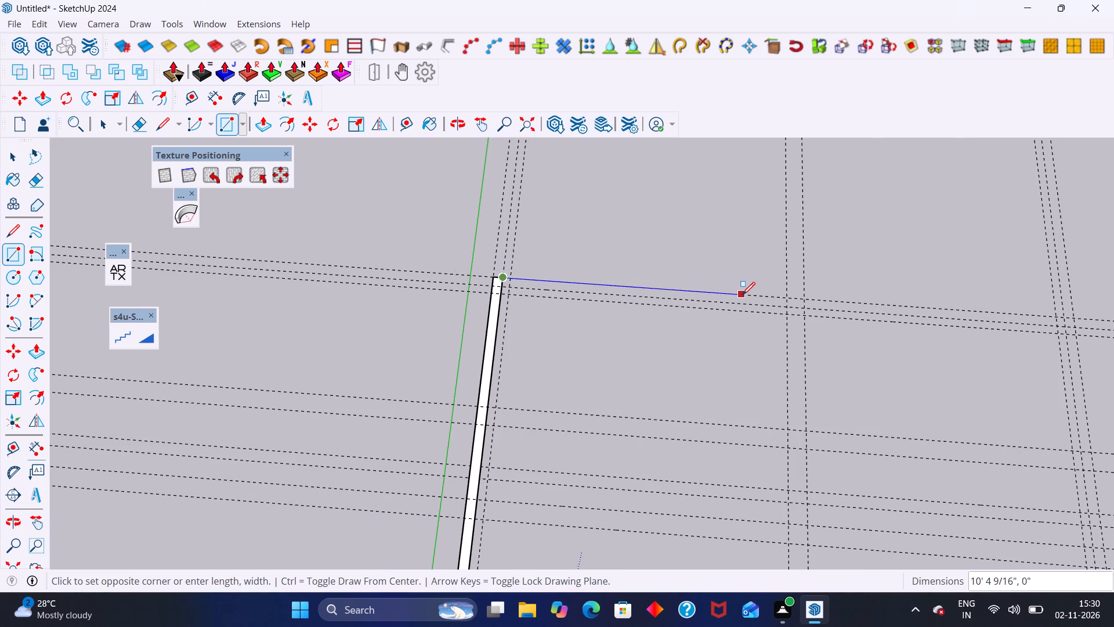
left_click(790, 307)
scroll(679, 309, "down", 17)
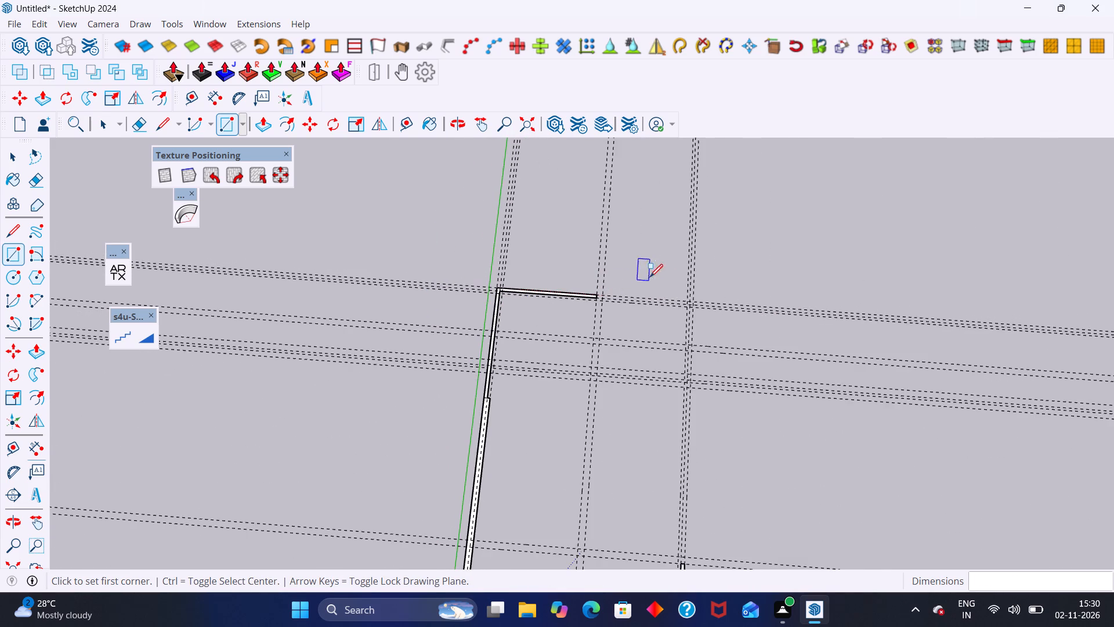
Draw a 9" wide wall rectangle about 12' long continuing the far cross wall to the outermost lengthwise guide.
scroll(653, 277, "up", 18)
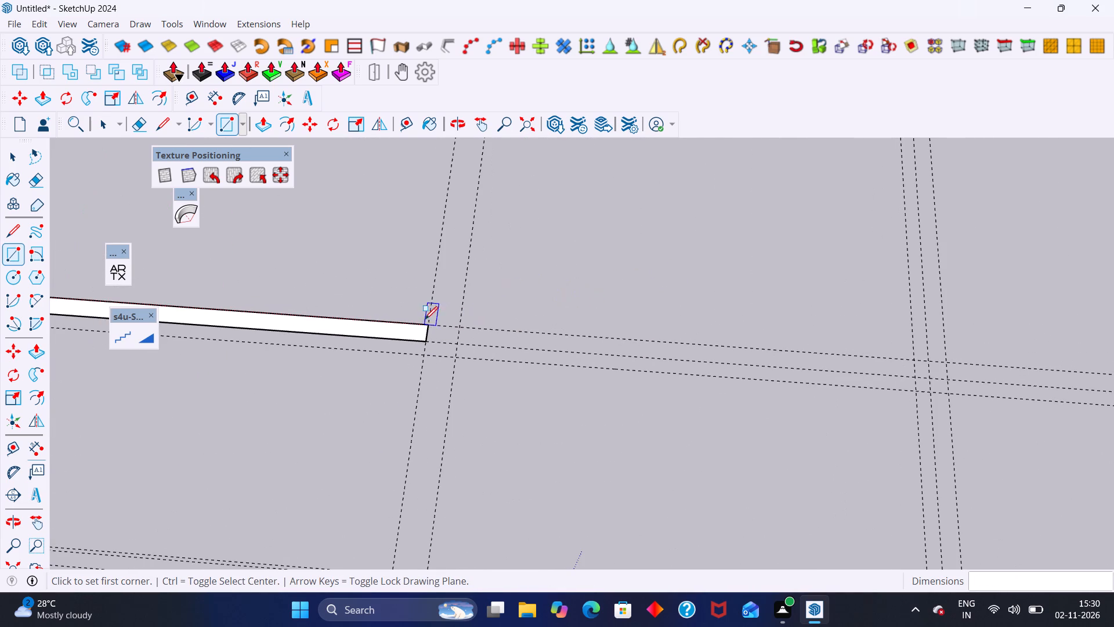
left_click(430, 322)
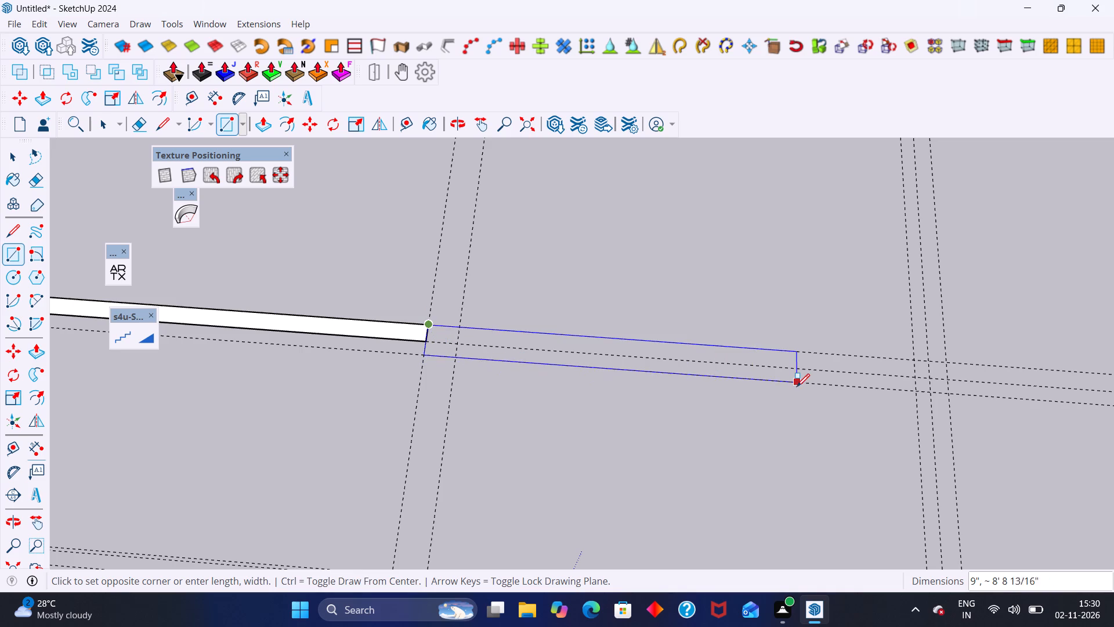
scroll(797, 387, "down", 8)
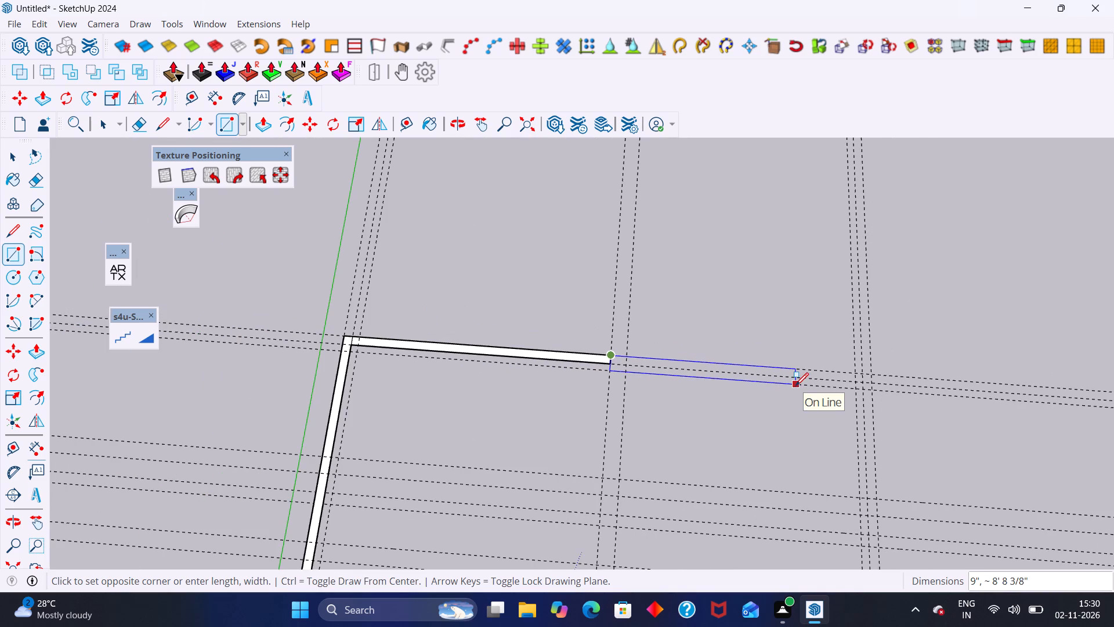
scroll(881, 406, "up", 14)
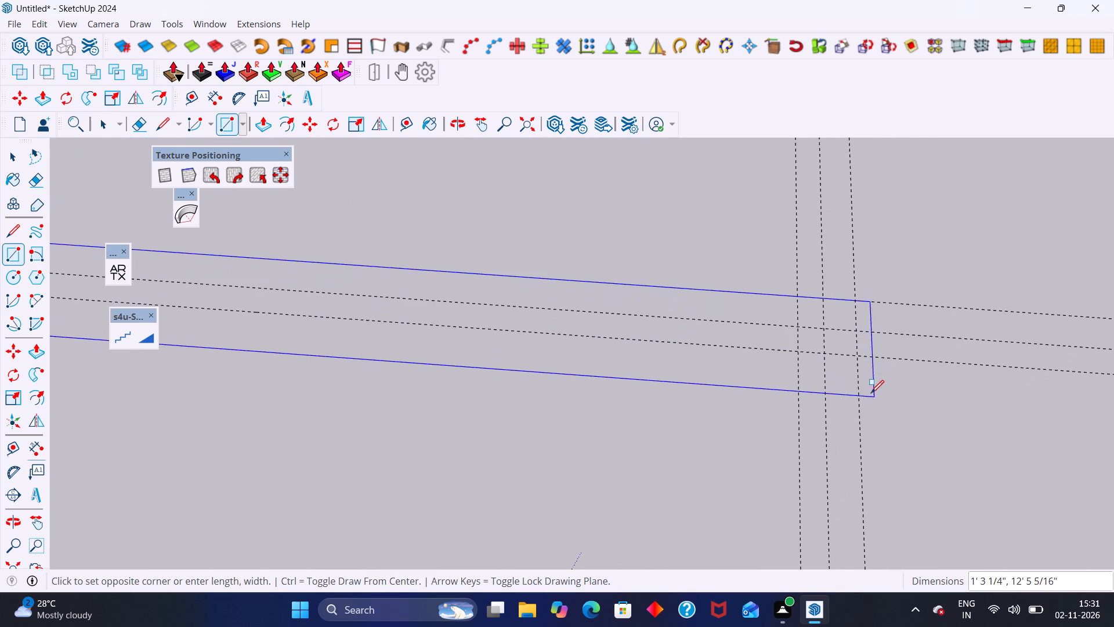
left_click(861, 359)
scroll(823, 356, "down", 9)
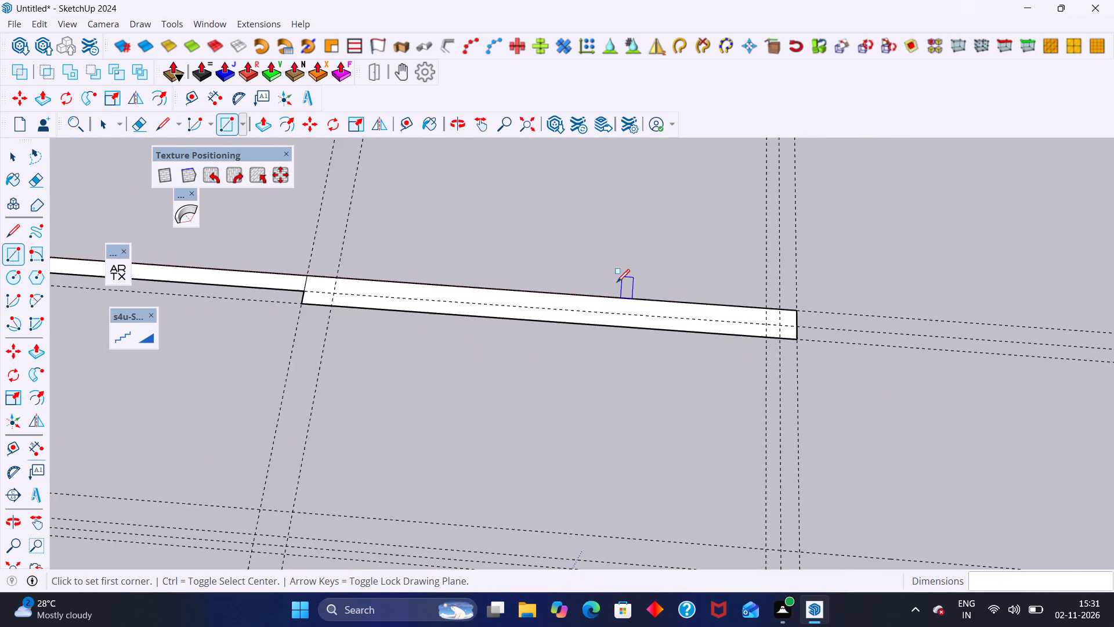
Draw a wall rectangle about 31'1" long and 9 5/8" wide from the far cross wall's underside to the far end of the opposite side wall.
scroll(617, 282, "down", 13)
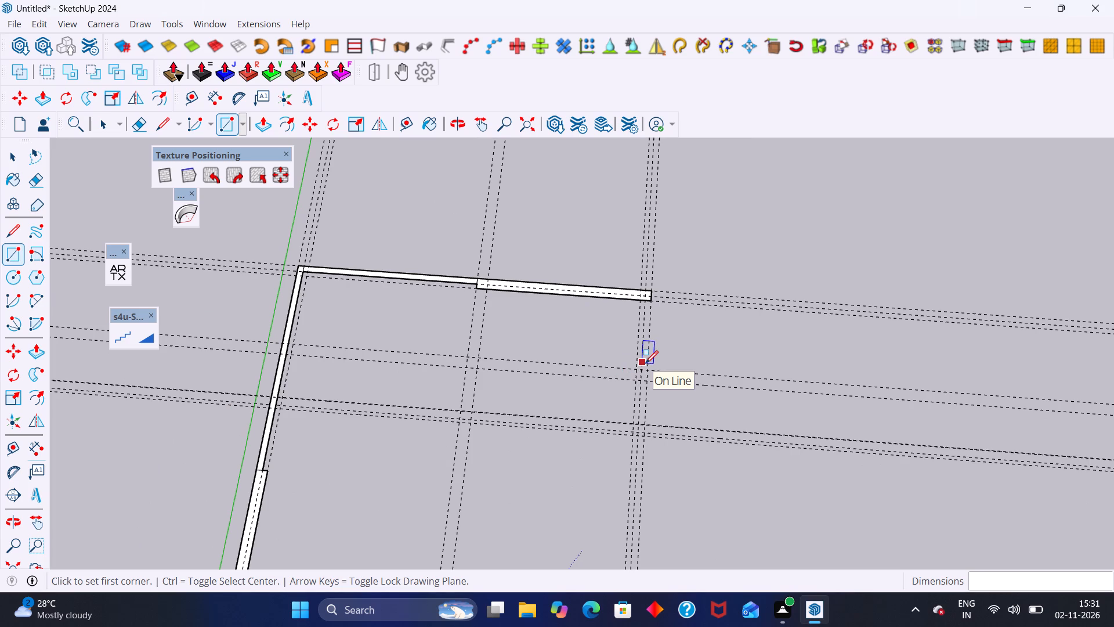
scroll(735, 356, "down", 12)
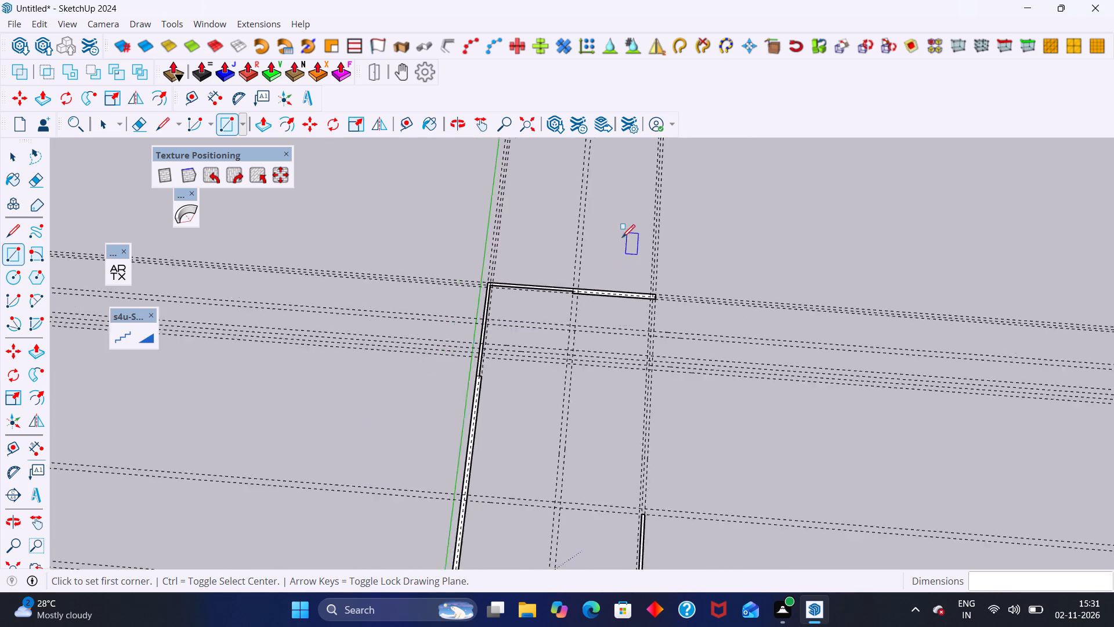
scroll(622, 237, "down", 6)
scroll(631, 307, "up", 10)
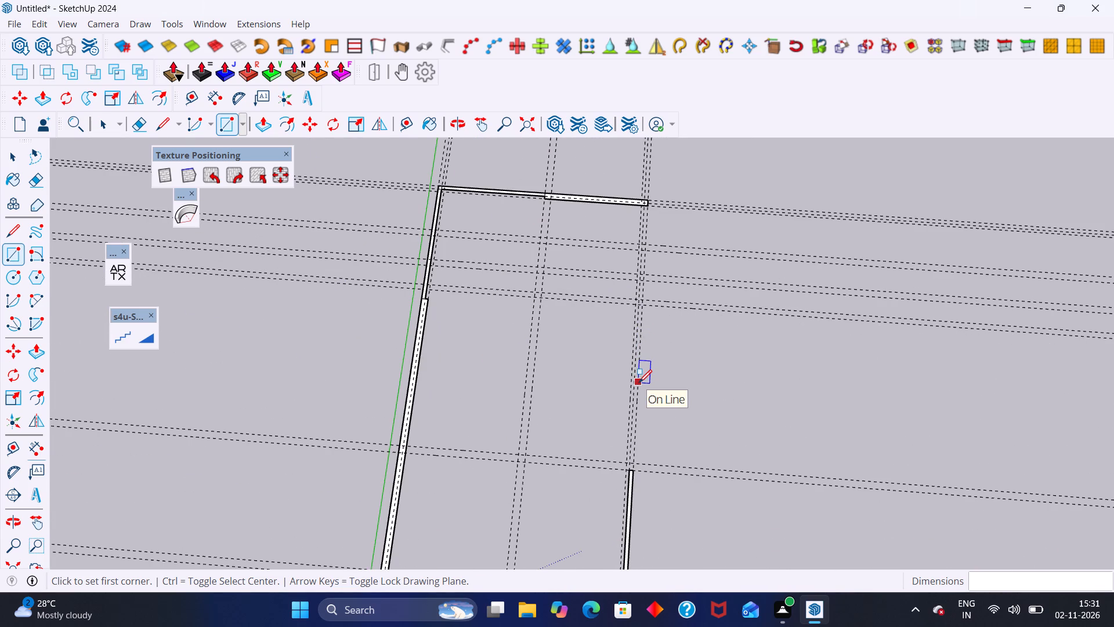
scroll(696, 229, "up", 11)
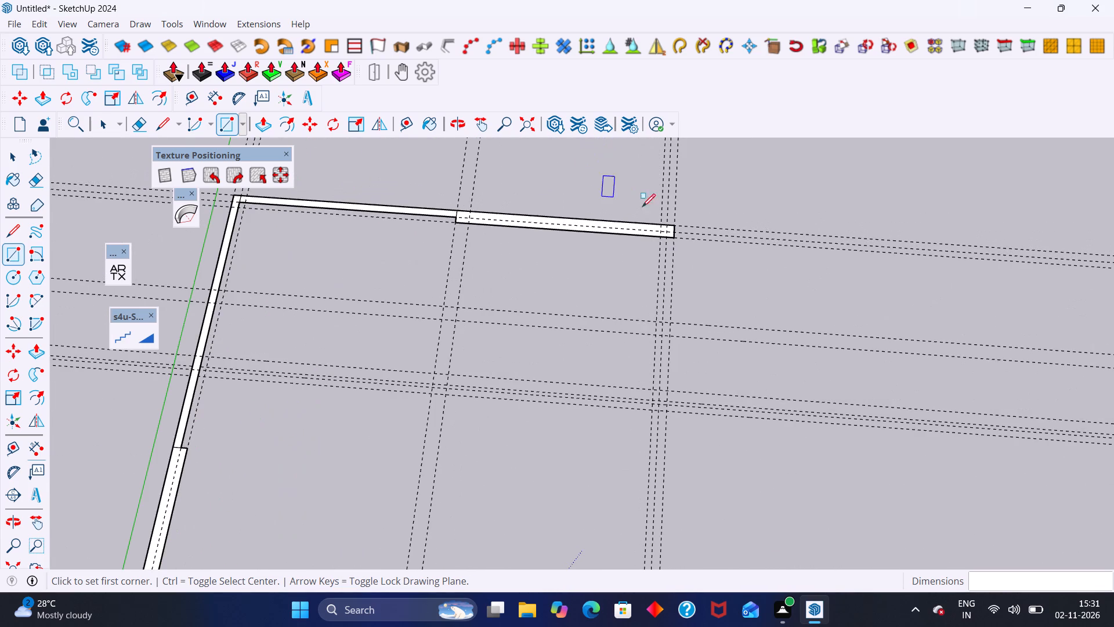
scroll(663, 232, "up", 15)
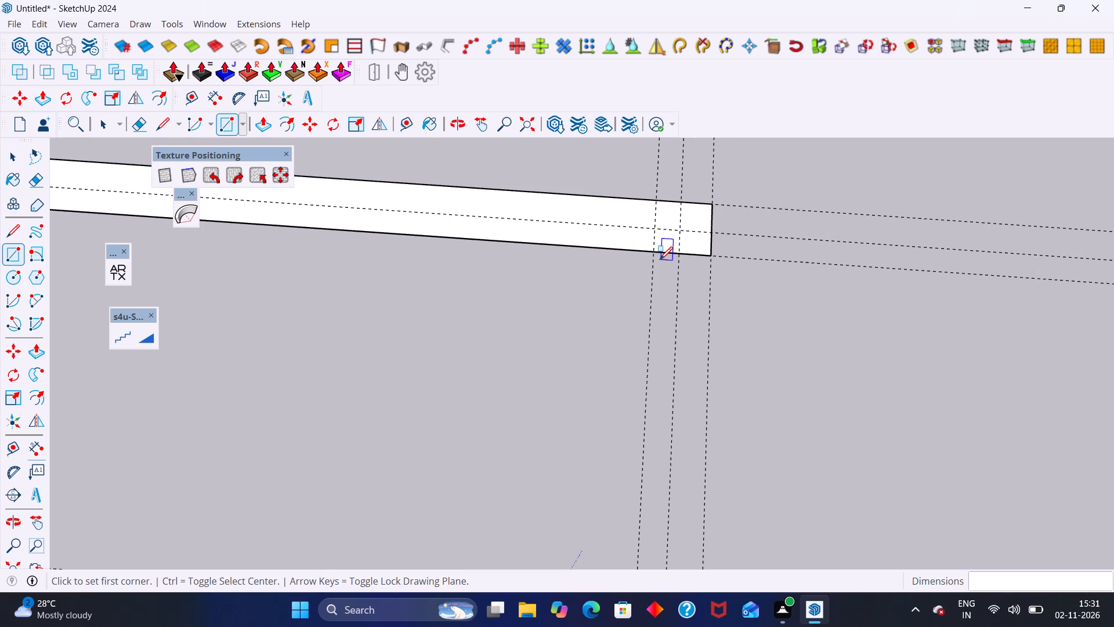
left_click(651, 254)
scroll(659, 293, "down", 20)
scroll(659, 293, "down", 1)
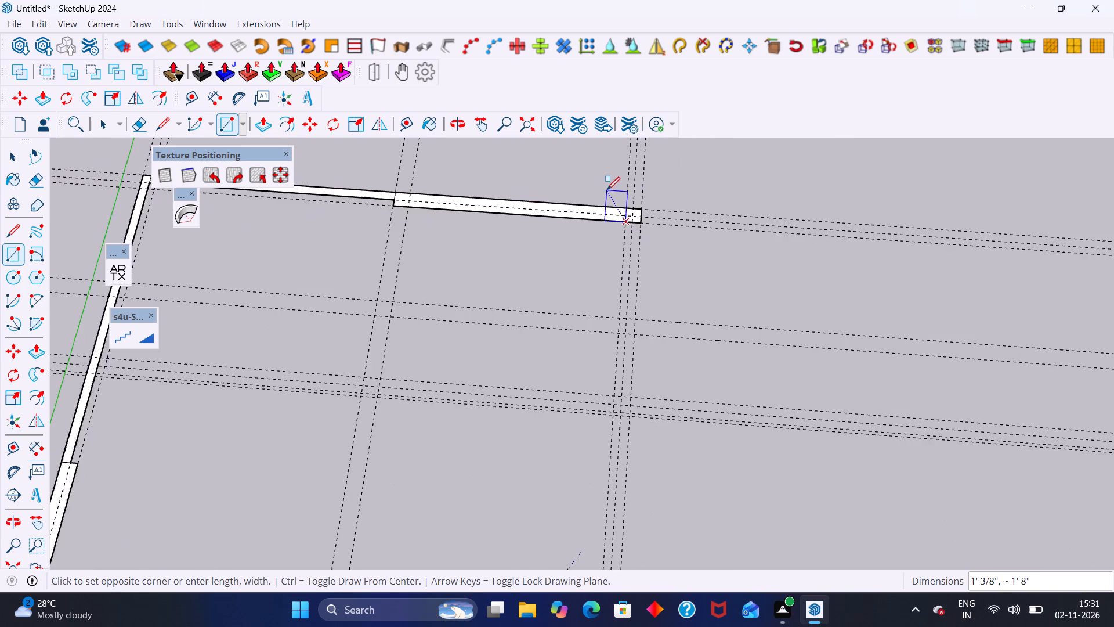
scroll(607, 190, "down", 19)
scroll(612, 317, "up", 17)
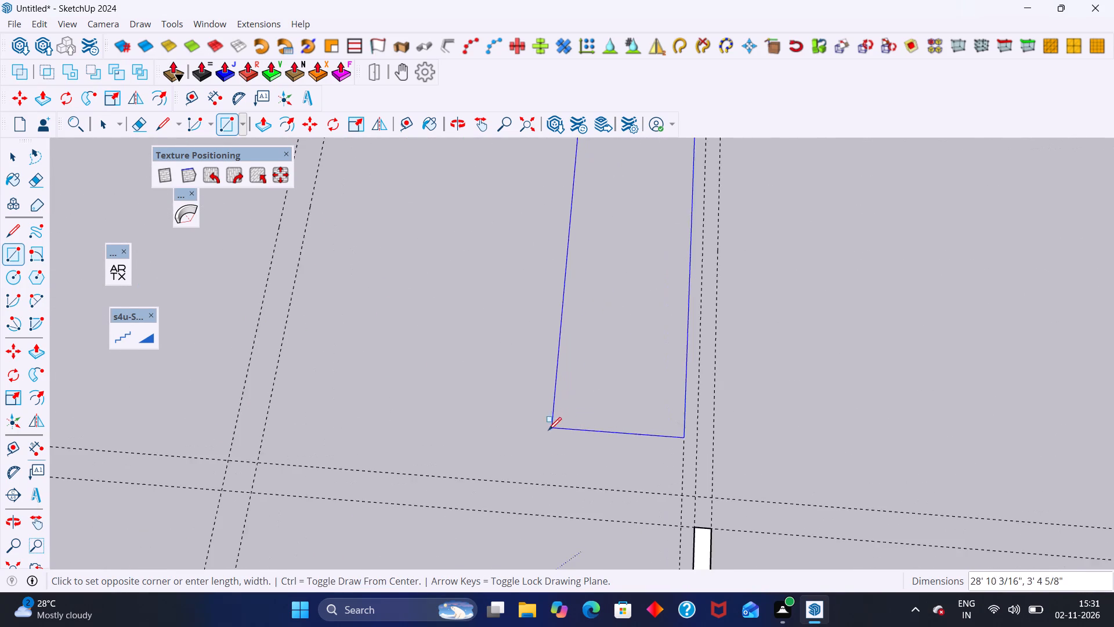
scroll(548, 430, "up", 1)
scroll(510, 366, "down", 9)
scroll(500, 355, "up", 8)
scroll(581, 447, "up", 5)
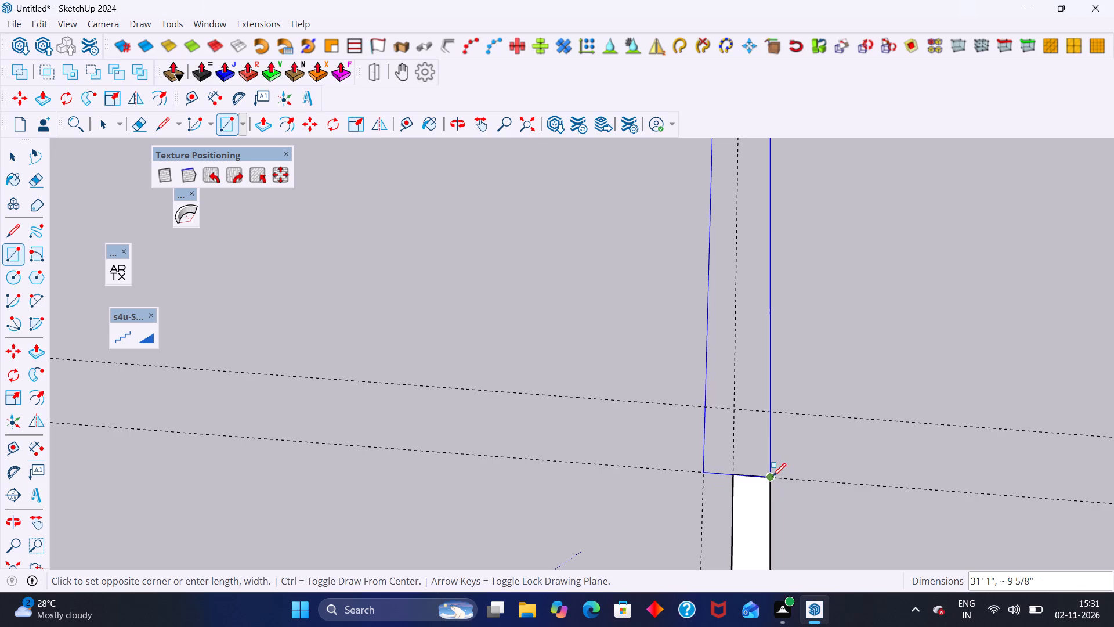
left_click(773, 476)
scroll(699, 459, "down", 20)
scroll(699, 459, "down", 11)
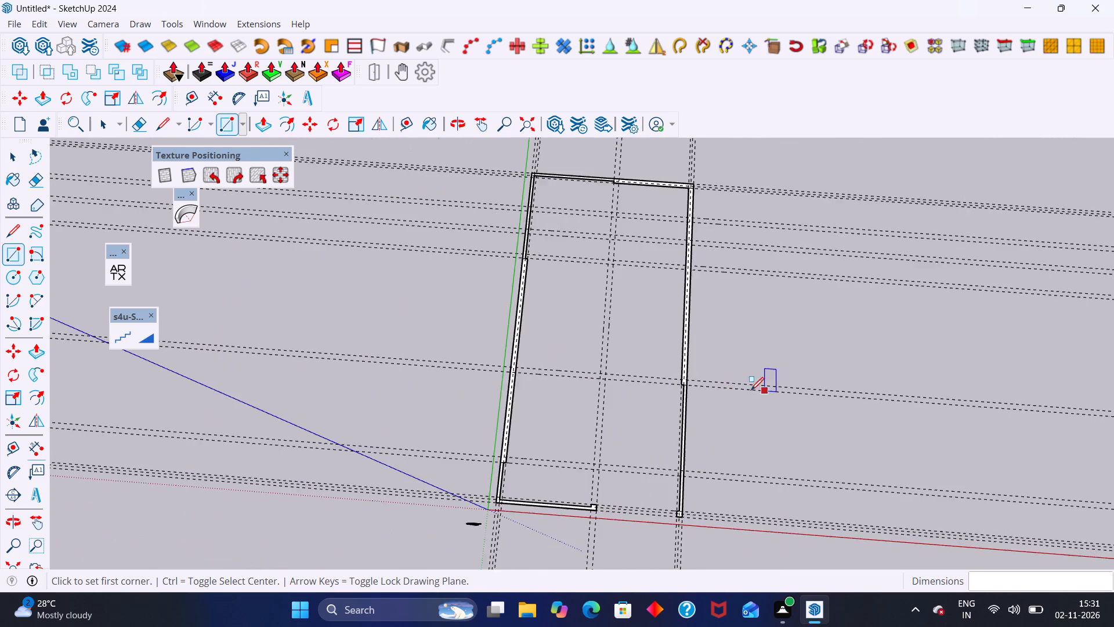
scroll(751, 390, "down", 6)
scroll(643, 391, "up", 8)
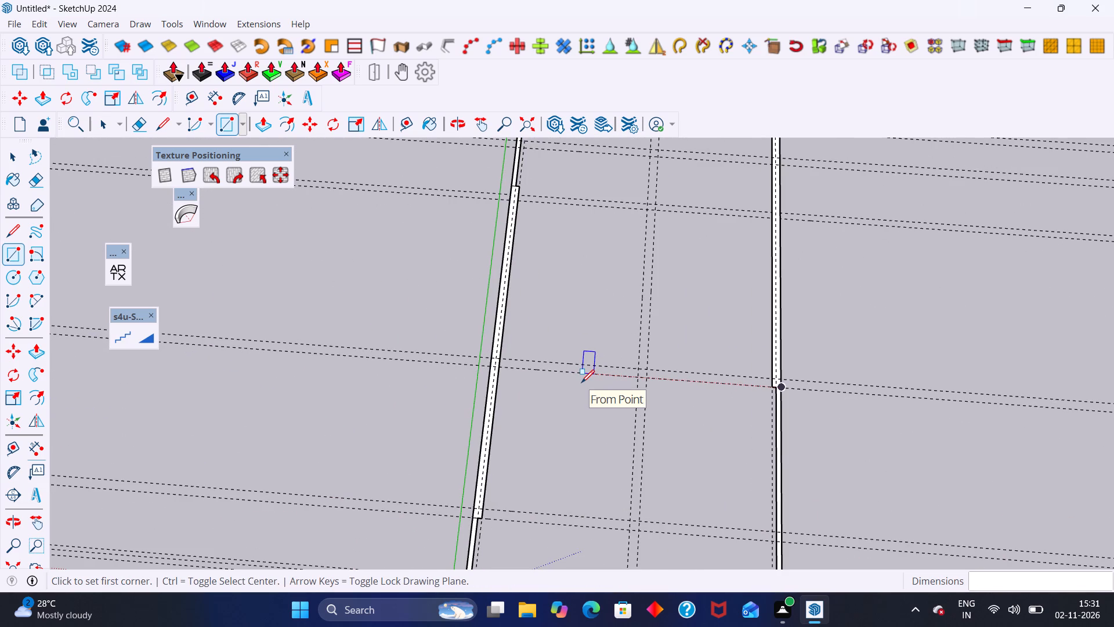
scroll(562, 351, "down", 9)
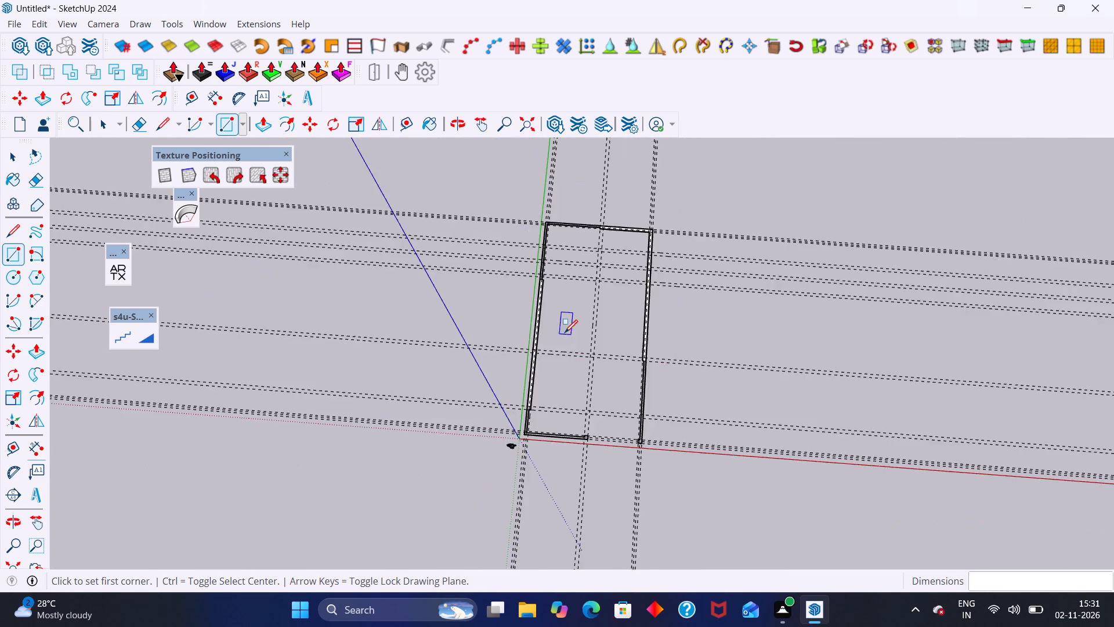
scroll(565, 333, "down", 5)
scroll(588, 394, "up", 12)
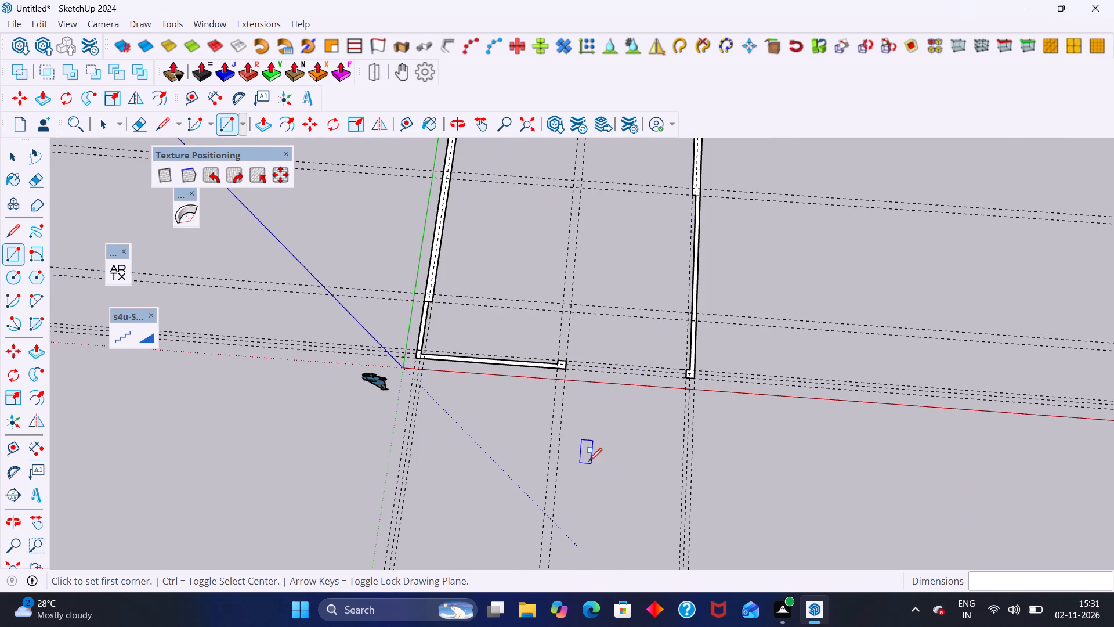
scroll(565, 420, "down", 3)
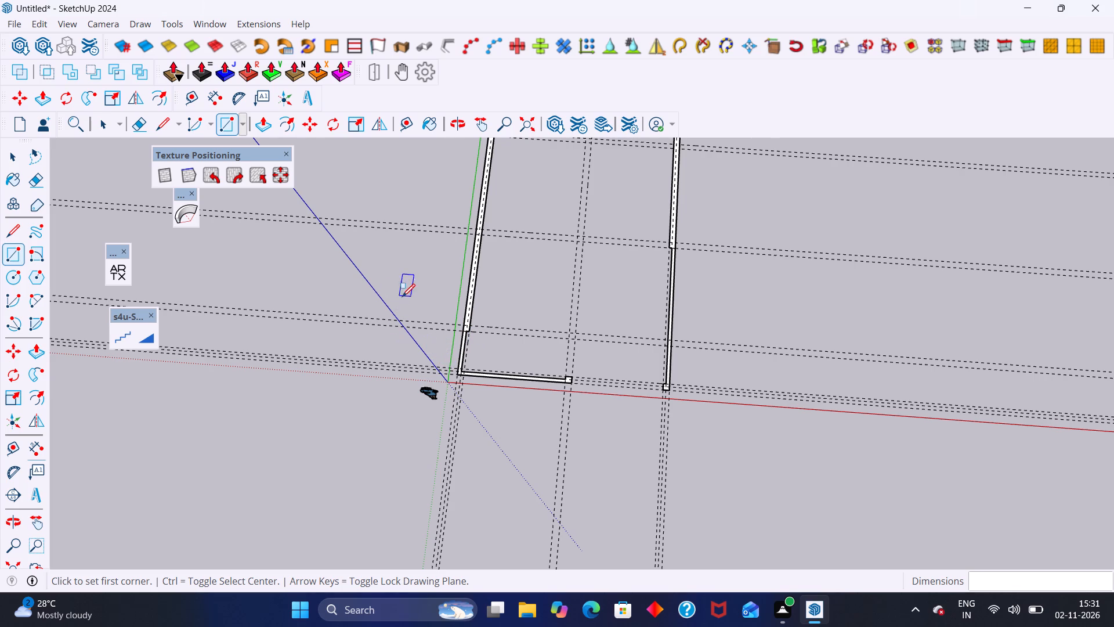
Draw a small rectangle about 8 5/16" by 4" in the notch where the green-axis side wall narrows near the origin.
scroll(439, 305, "up", 6)
scroll(287, 193, "down", 10)
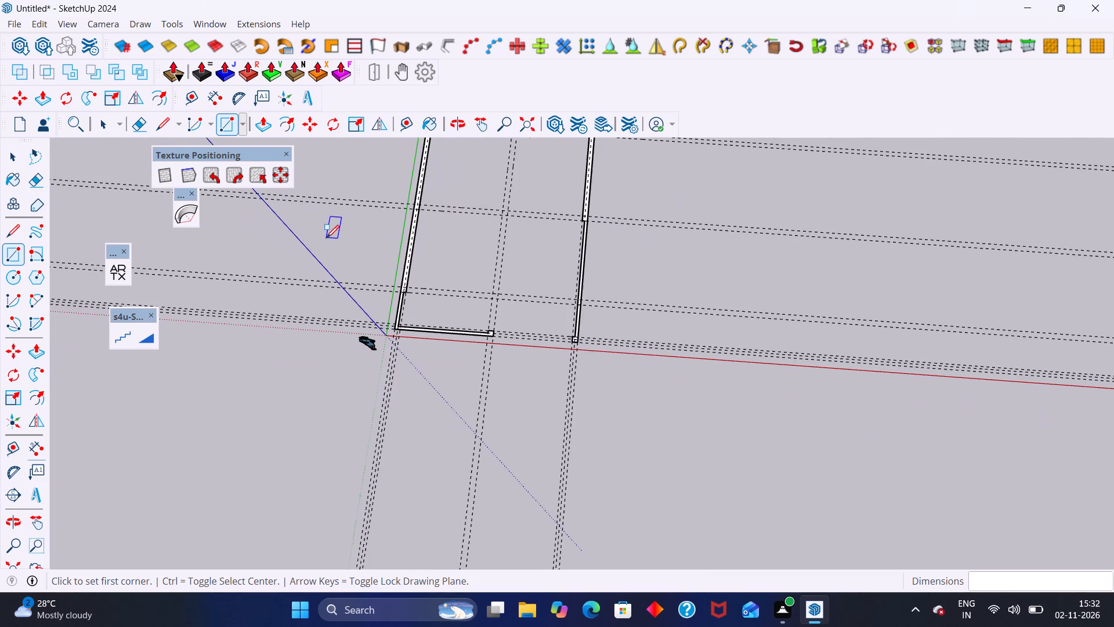
scroll(299, 250, "down", 2)
middle_click_drag(298, 250, 339, 273)
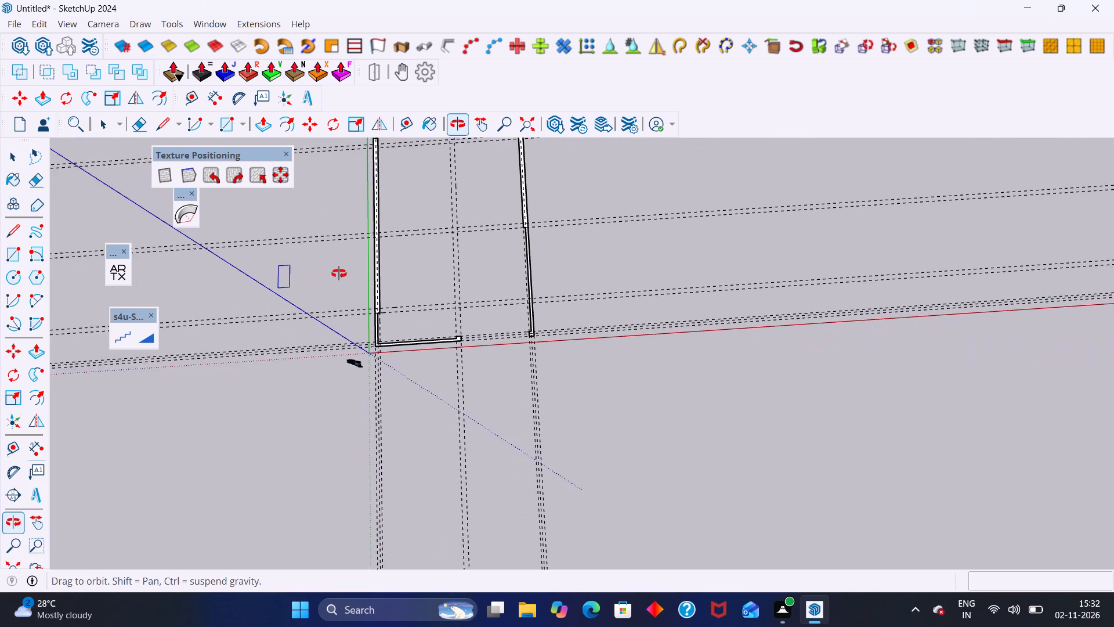
middle_click_drag(339, 273, 342, 272)
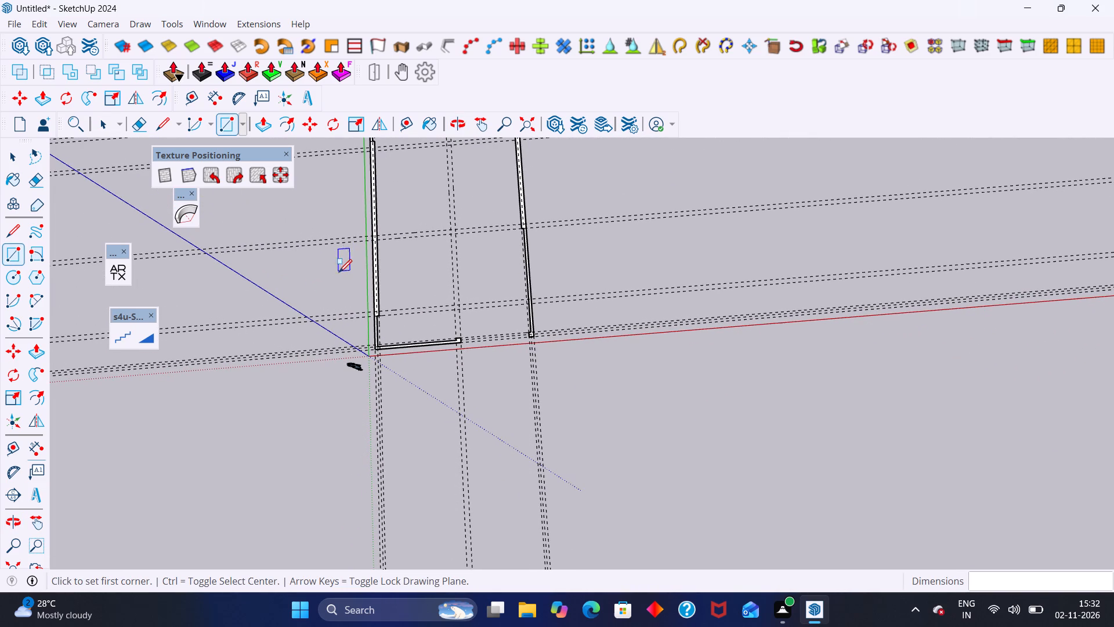
scroll(352, 271, "up", 12)
scroll(367, 339, "up", 1)
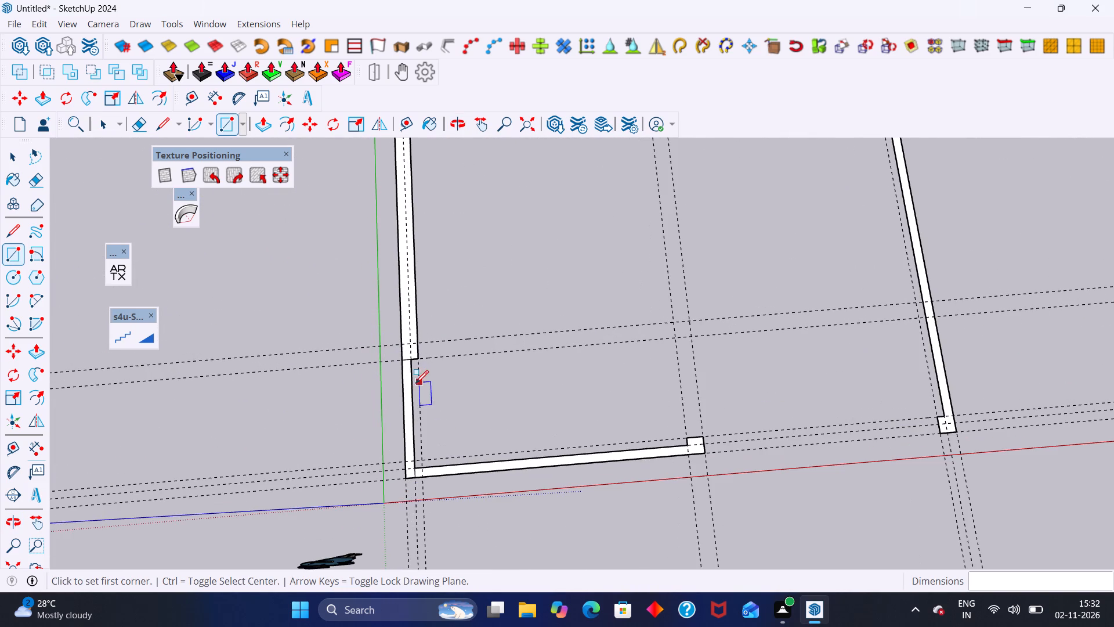
scroll(415, 383, "up", 11)
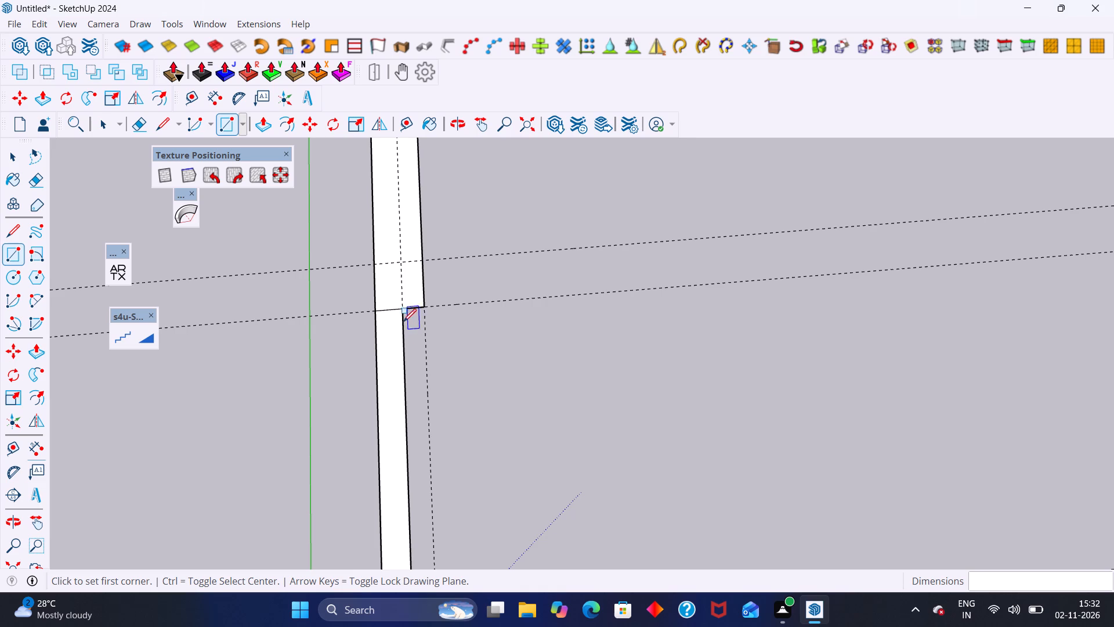
left_click(406, 312)
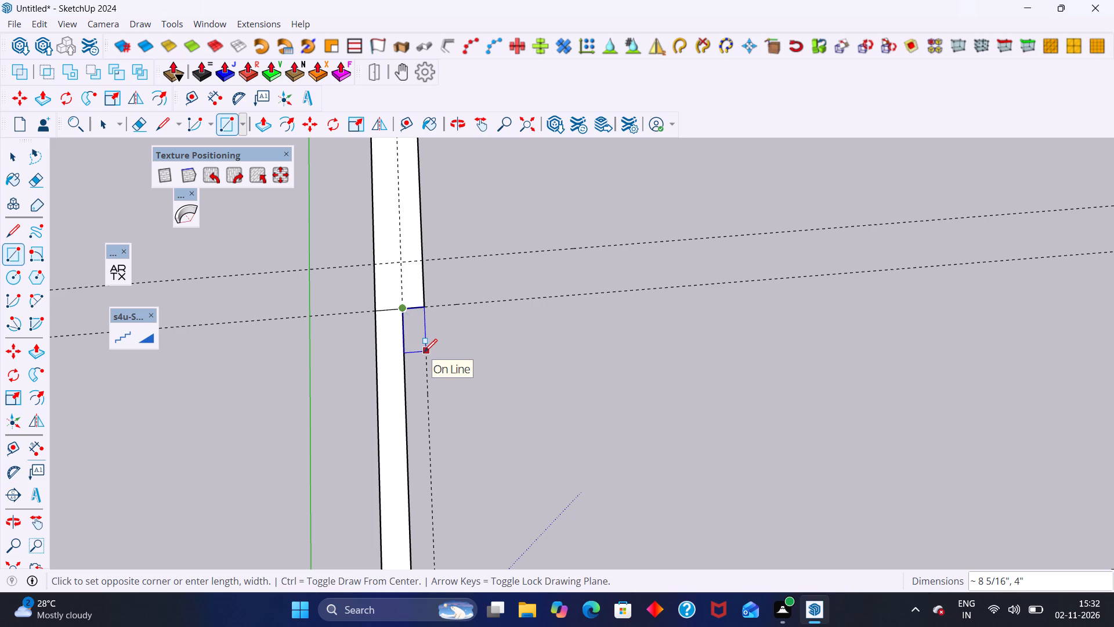
left_click(424, 352)
Draw a 9" wide cross wall rectangle 12'9" long from the green-axis side wall to the second guide of the middle pair.
scroll(408, 354, "down", 15)
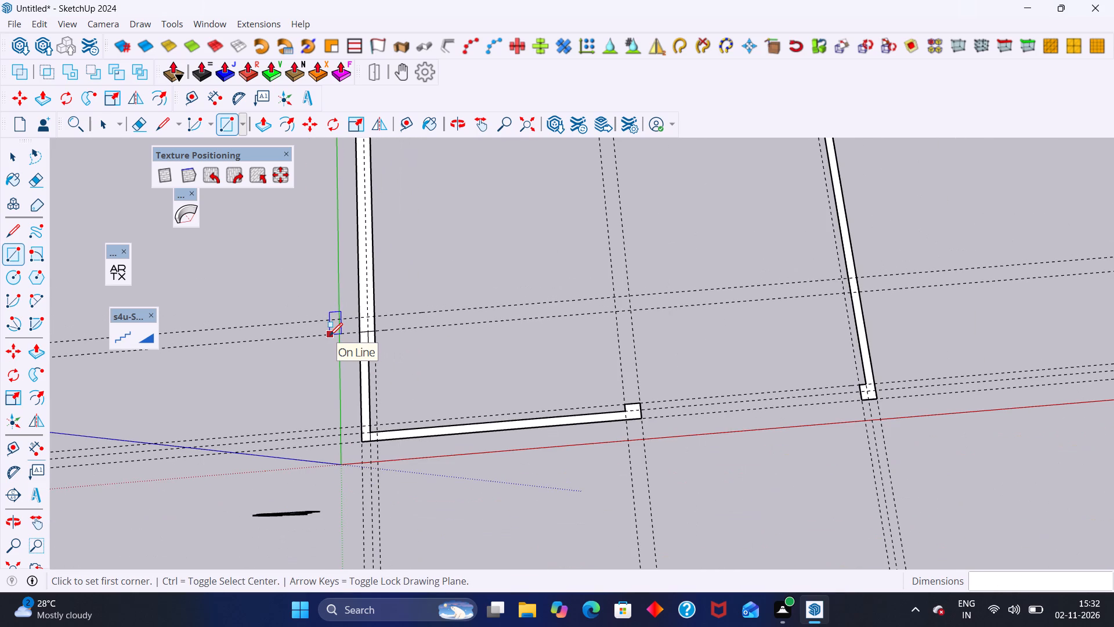
scroll(286, 313, "down", 4)
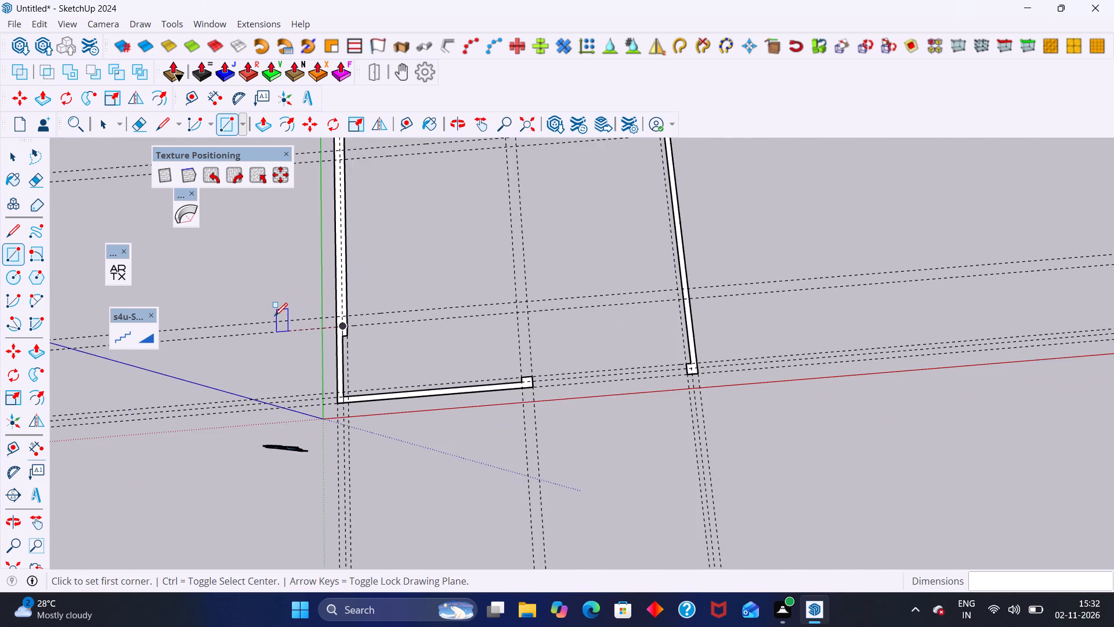
scroll(274, 316, "down", 3)
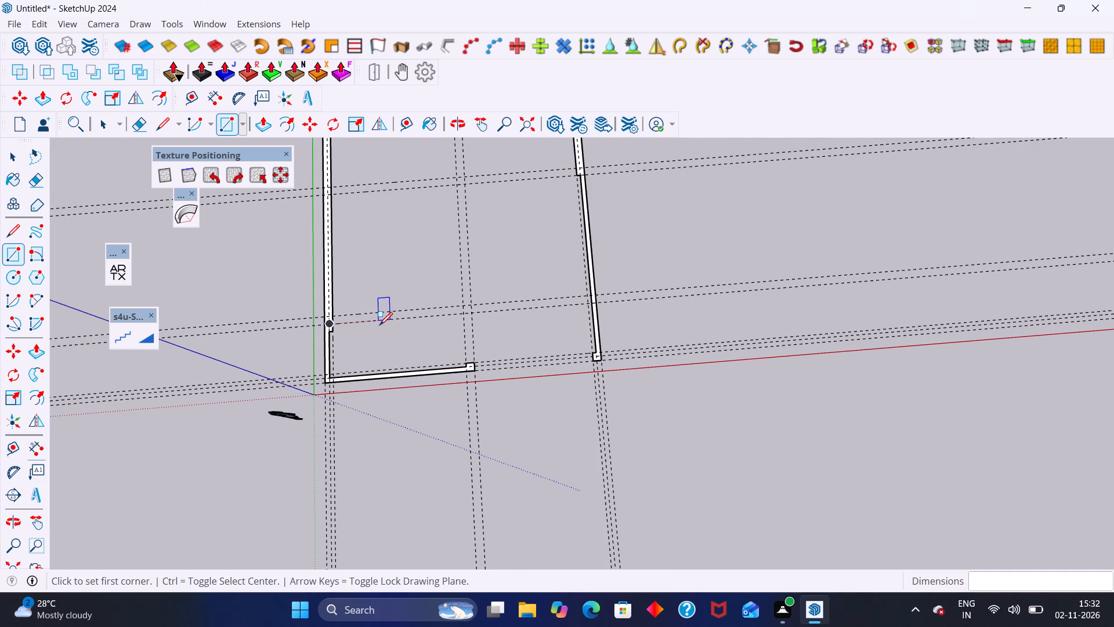
scroll(354, 332, "up", 8)
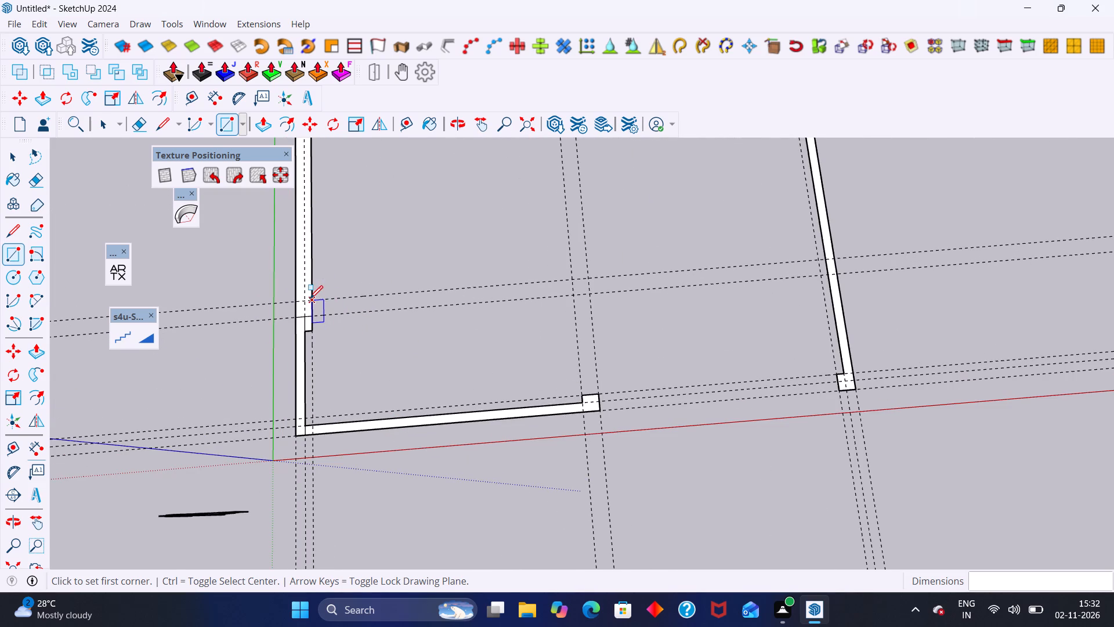
left_click(310, 298)
left_click(588, 298)
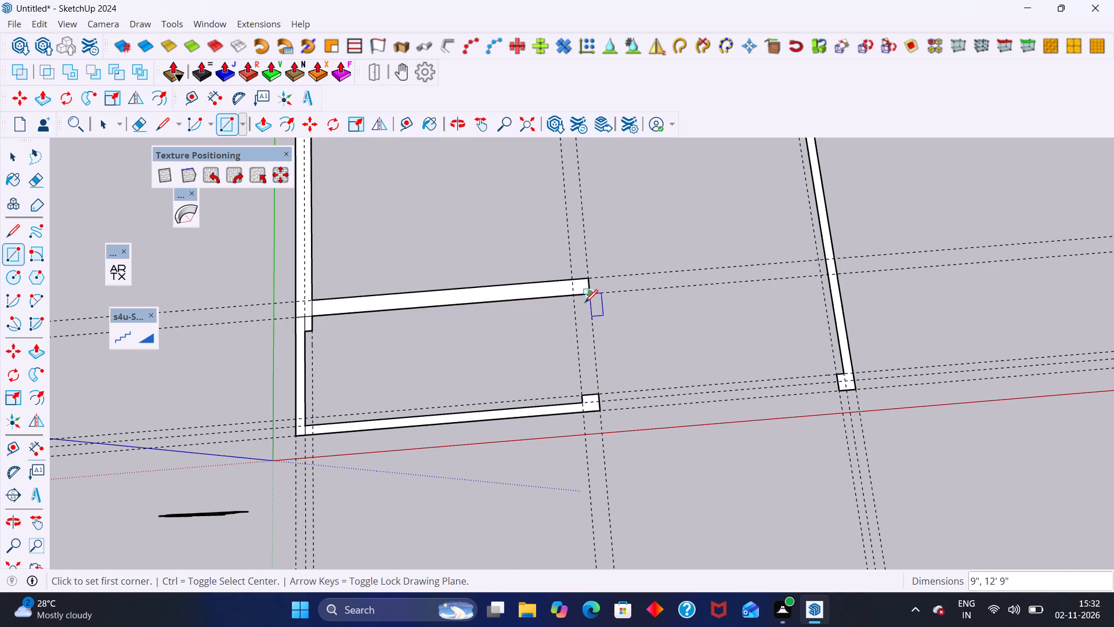
Draw a lengthwise wall rectangle between the middle pair of guides, from the new cross wall to the next cross guide pair's far guide.
scroll(583, 304, "down", 12)
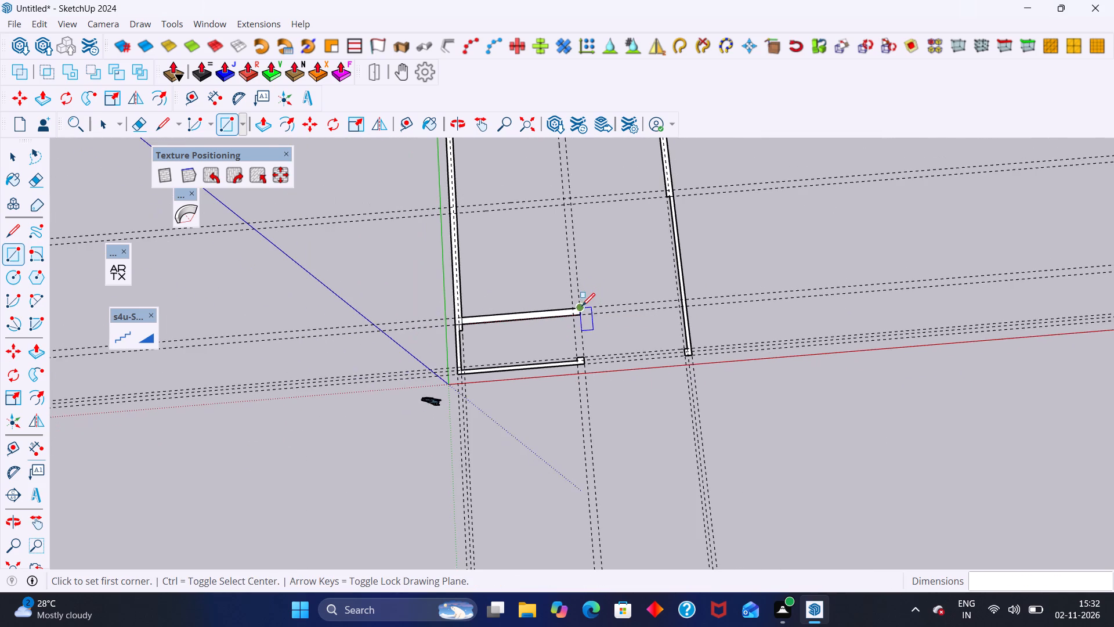
scroll(581, 304, "up", 14)
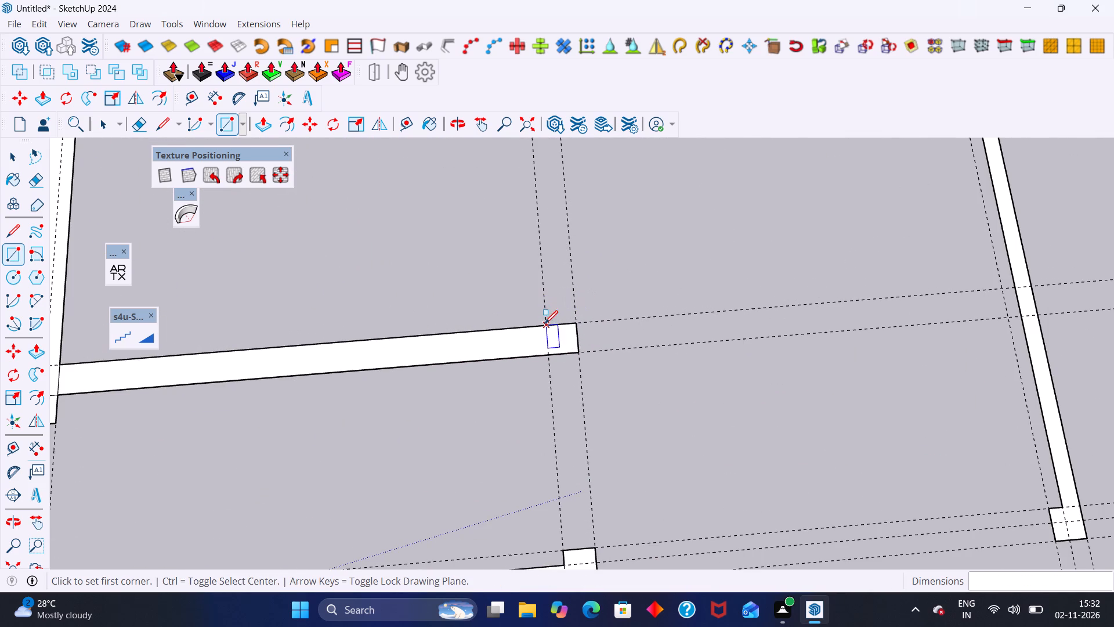
left_click(545, 323)
scroll(577, 326, "down", 15)
scroll(558, 219, "down", 5)
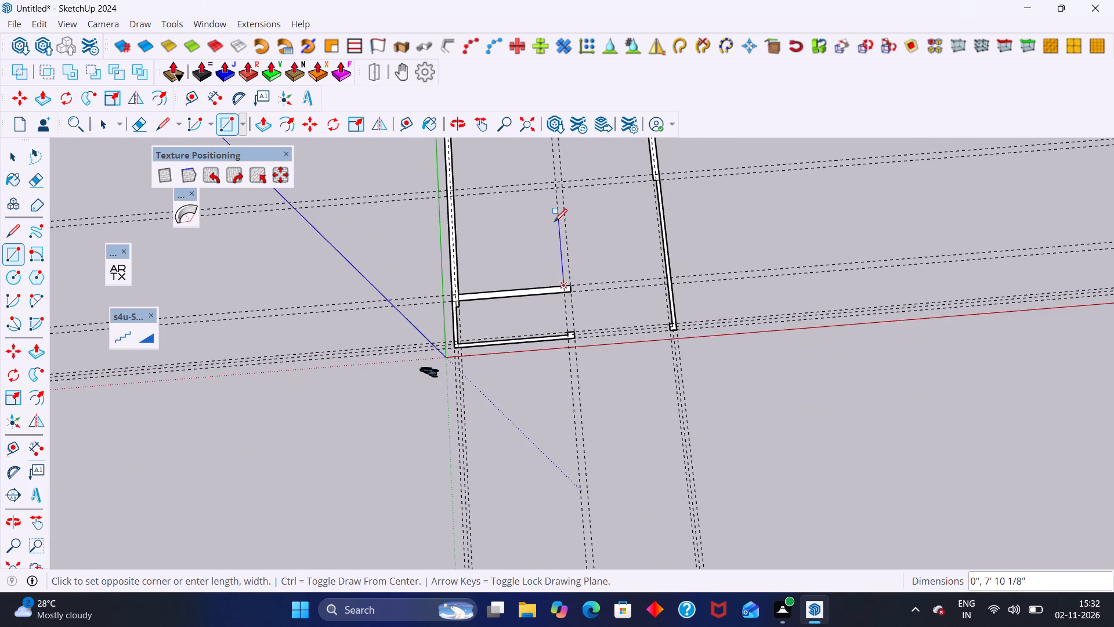
scroll(573, 186, "up", 12)
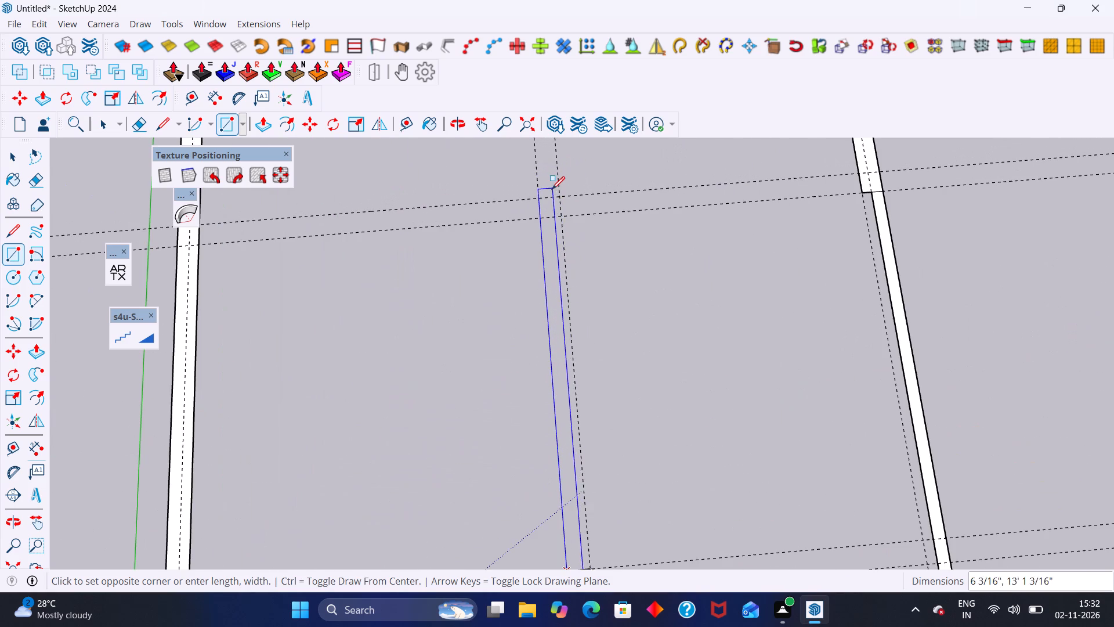
left_click(561, 194)
Draw a 9" wide cross wall rectangle 10'9" long from the middle wall's far end to the opposite side wall.
scroll(542, 199, "down", 13)
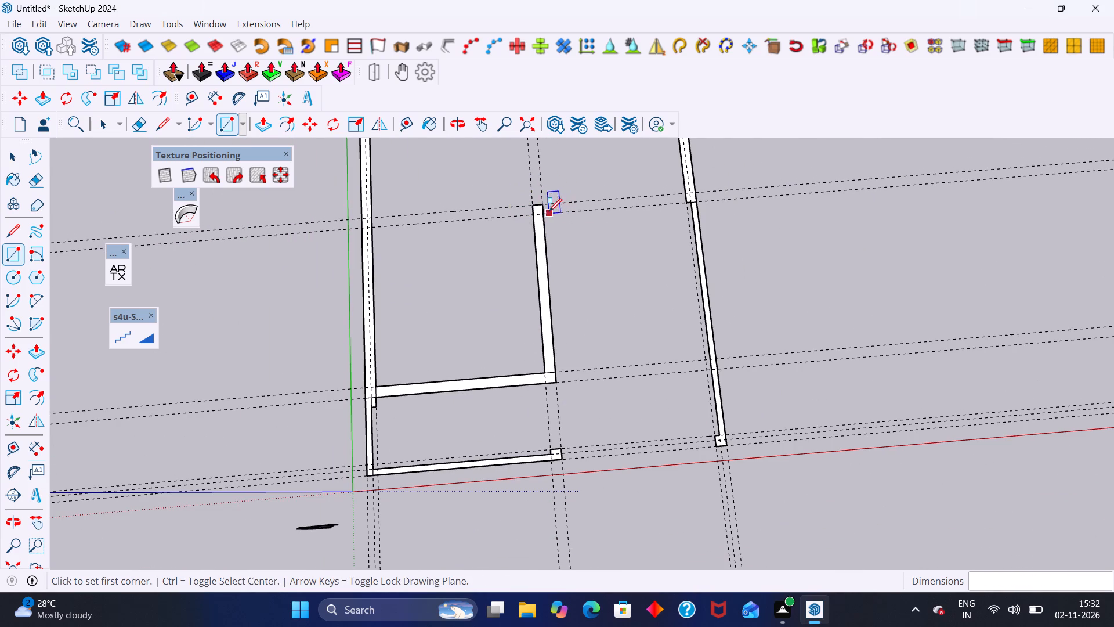
scroll(547, 204, "up", 9)
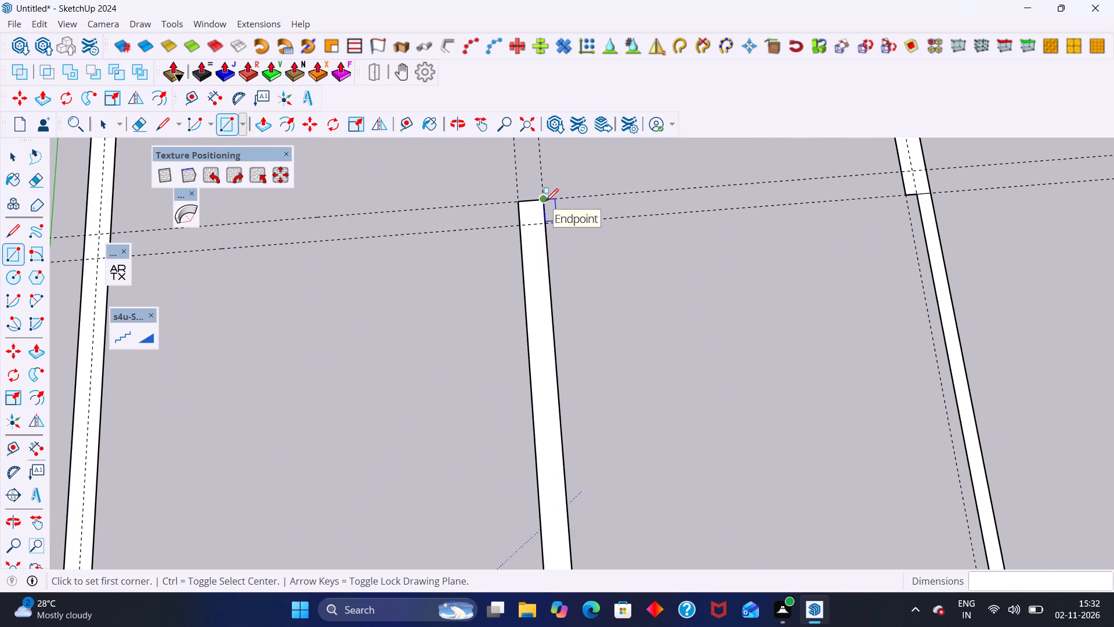
left_click(545, 201)
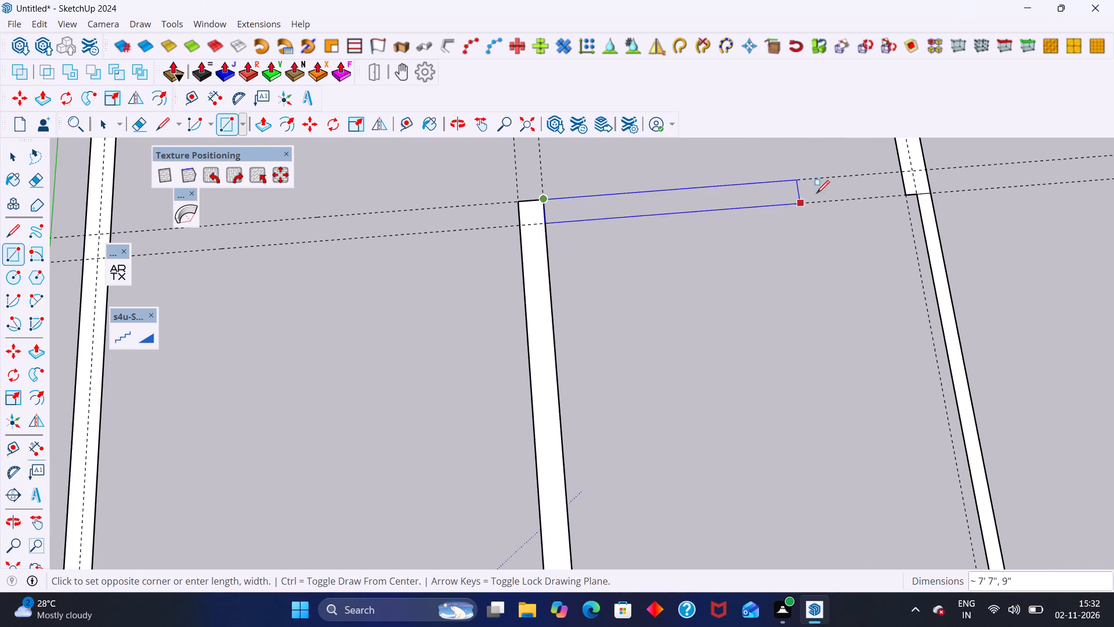
left_click(906, 194)
Delete the large floor face enclosed by the walls, keeping only the wall footprints.
scroll(665, 203, "down", 20)
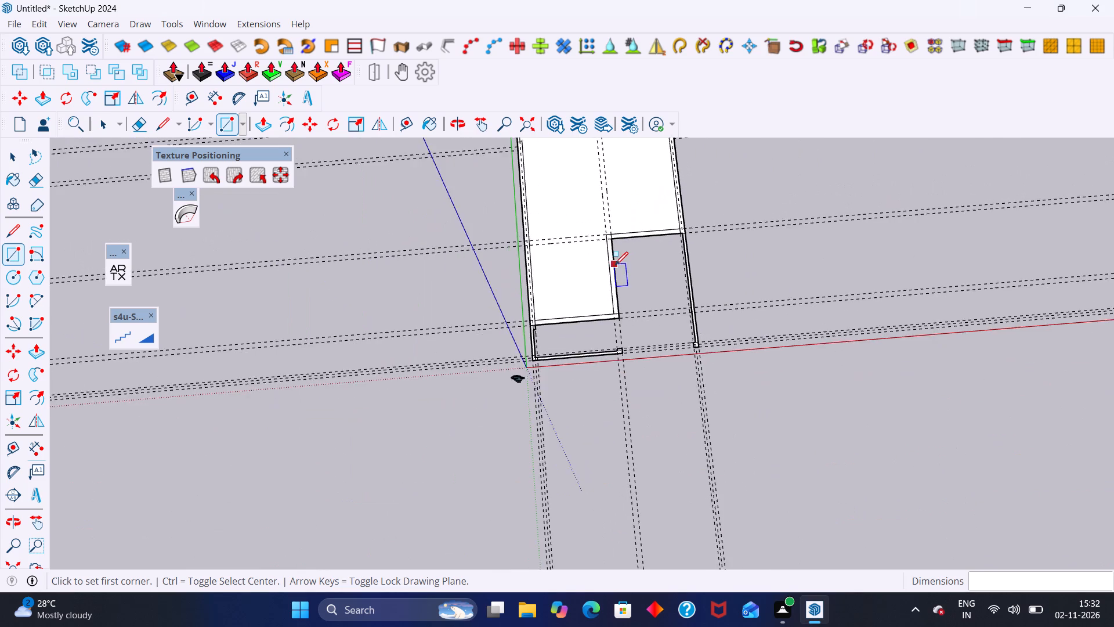
scroll(615, 265, "down", 3)
key("space")
scroll(573, 215, "up", 3)
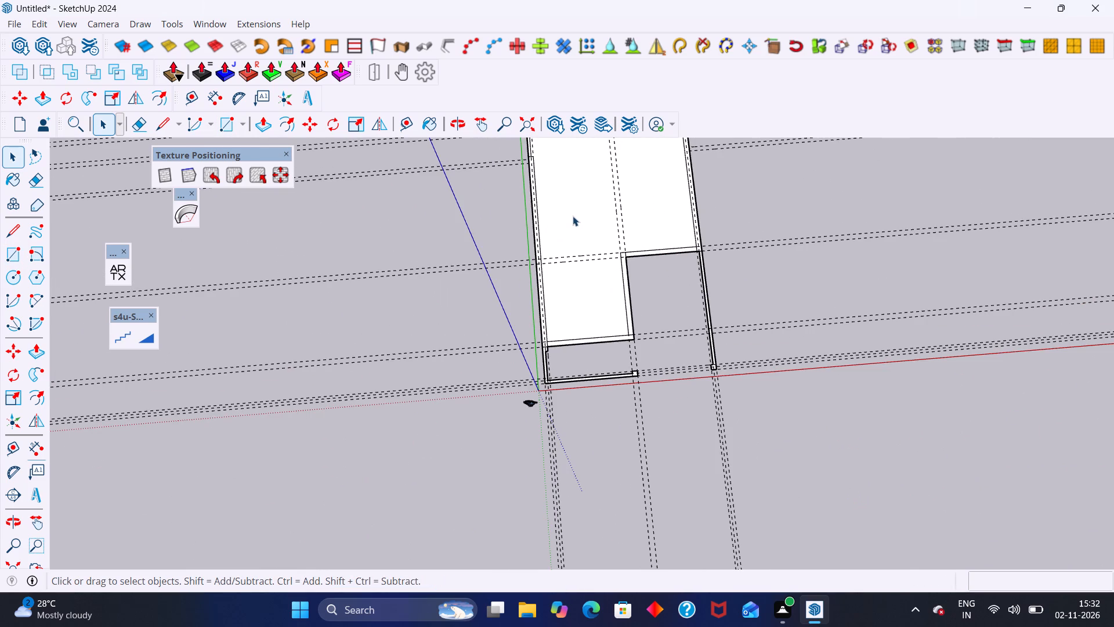
left_click(577, 224)
key("Delete")
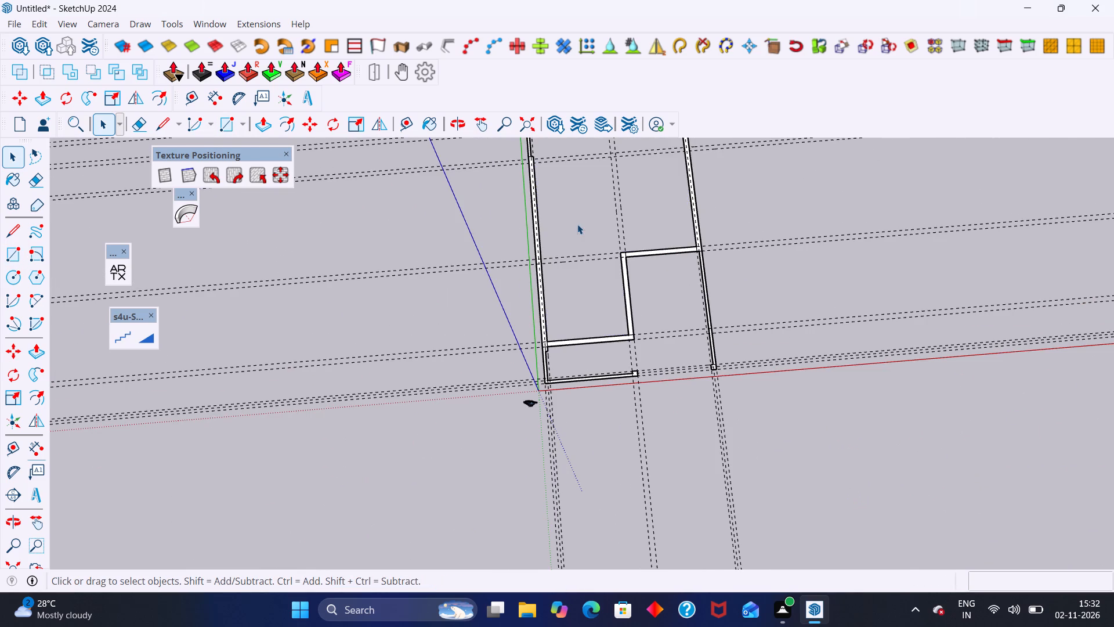
Examine the wall layout against the guides, including the step in the green-axis side wall and the far corner.
scroll(572, 226, "down", 8)
scroll(574, 222, "up", 3)
scroll(585, 267, "down", 3)
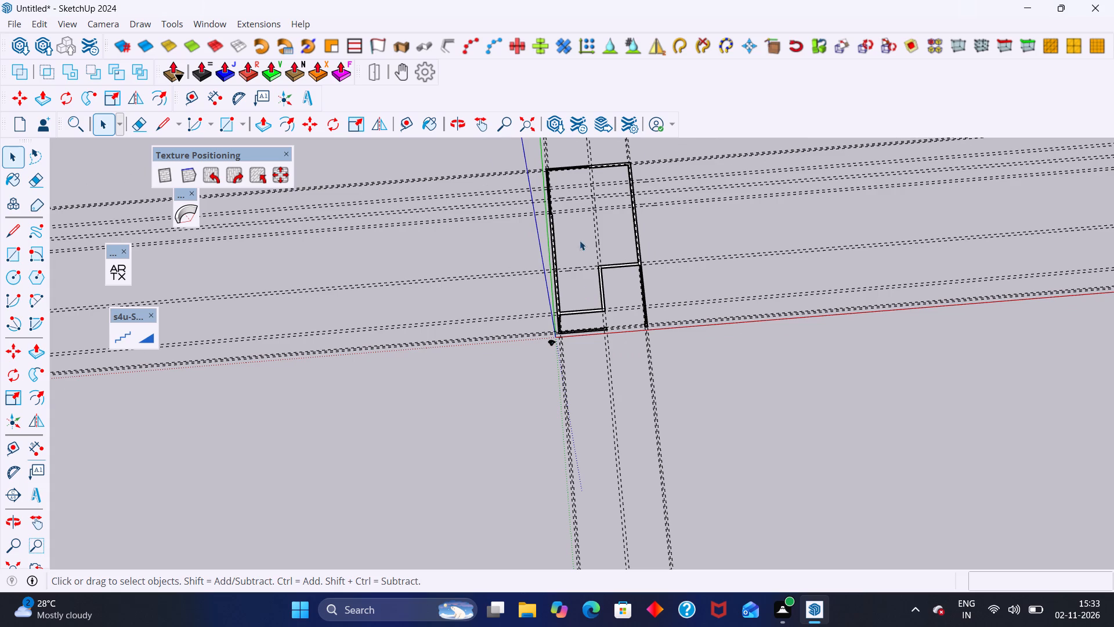
scroll(547, 170, "up", 4)
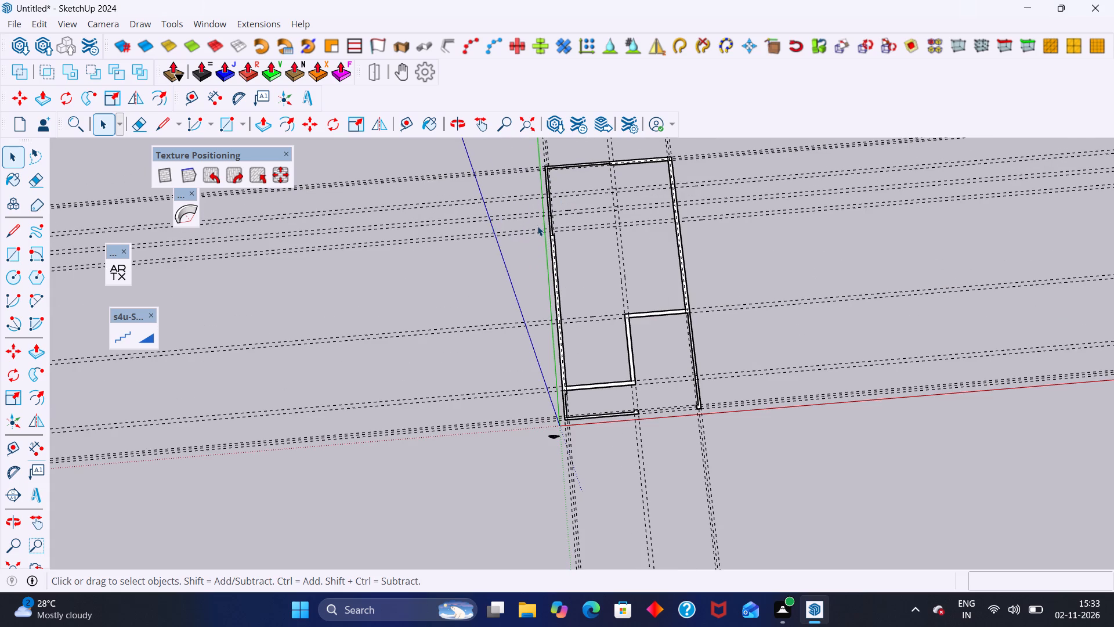
scroll(572, 232, "up", 4)
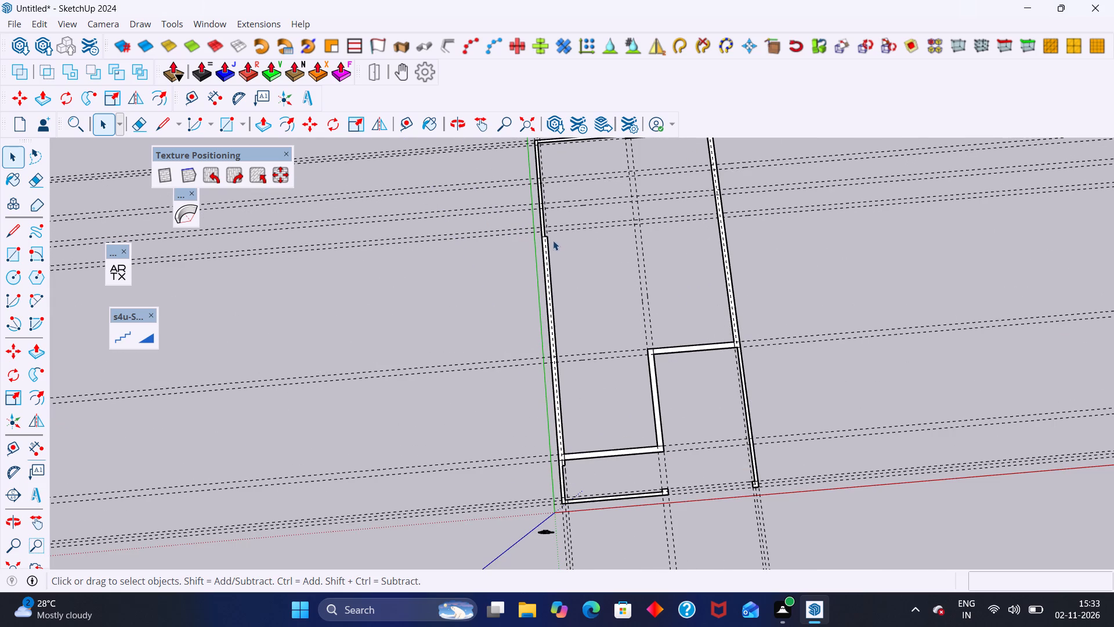
scroll(547, 271, "down", 1)
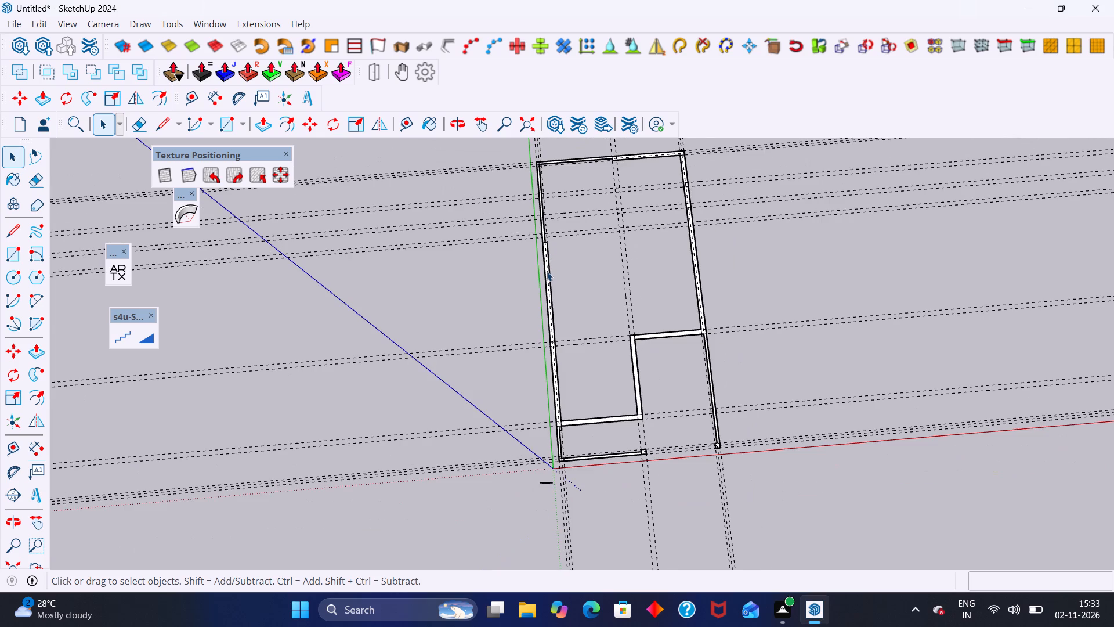
scroll(547, 271, "down", 2)
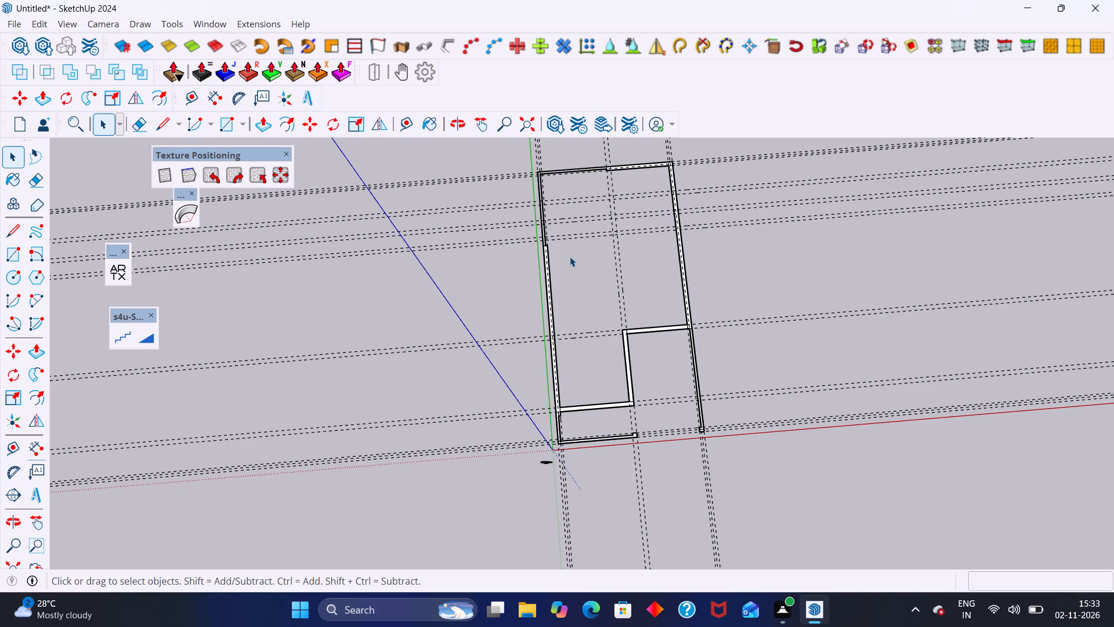
scroll(577, 239, "up", 20)
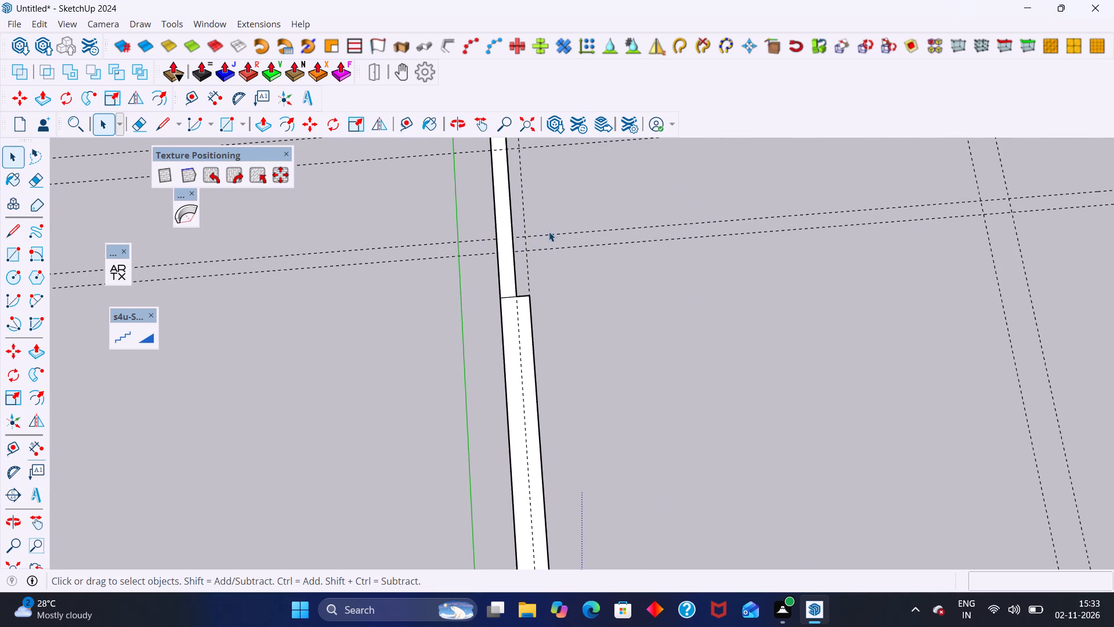
scroll(532, 261, "down", 18)
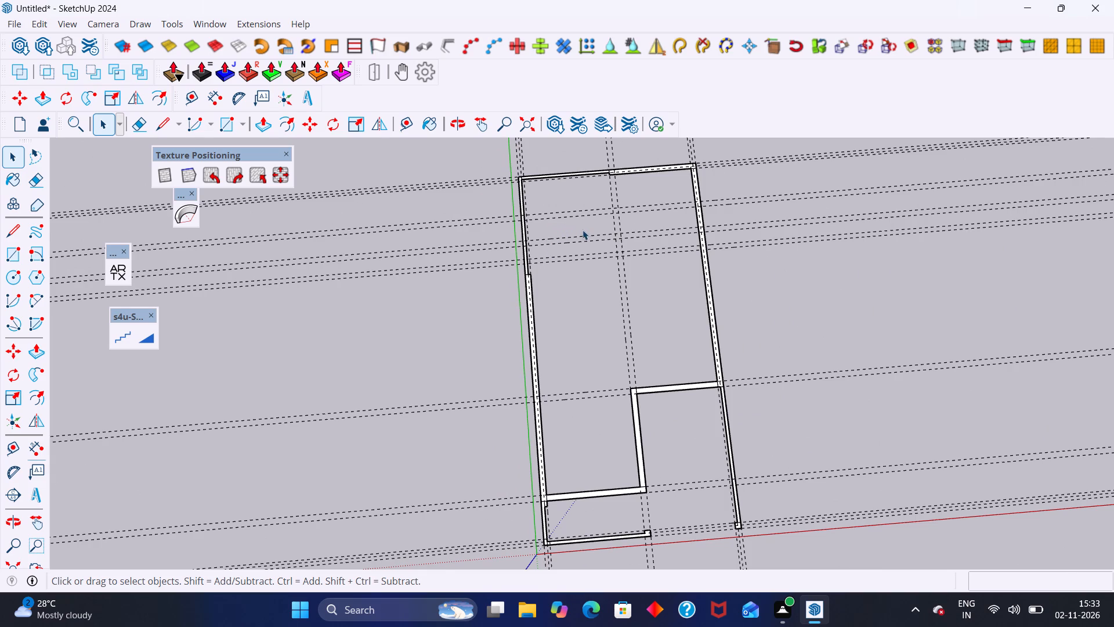
scroll(583, 231, "up", 3)
scroll(566, 288, "down", 6)
scroll(570, 217, "up", 9)
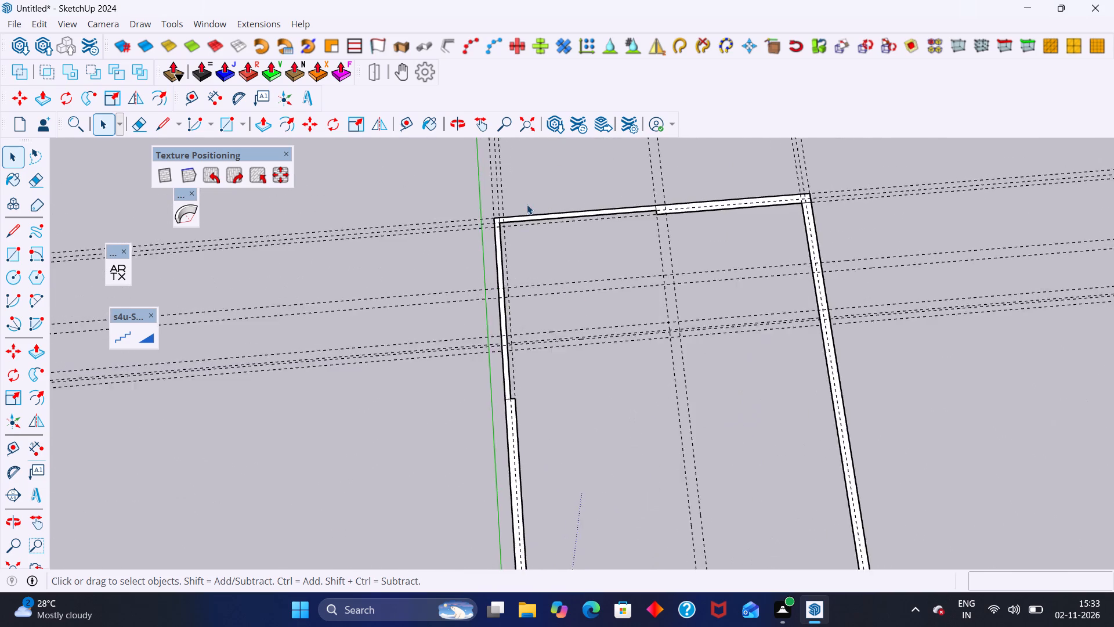
scroll(527, 204, "up", 12)
scroll(541, 239, "down", 3)
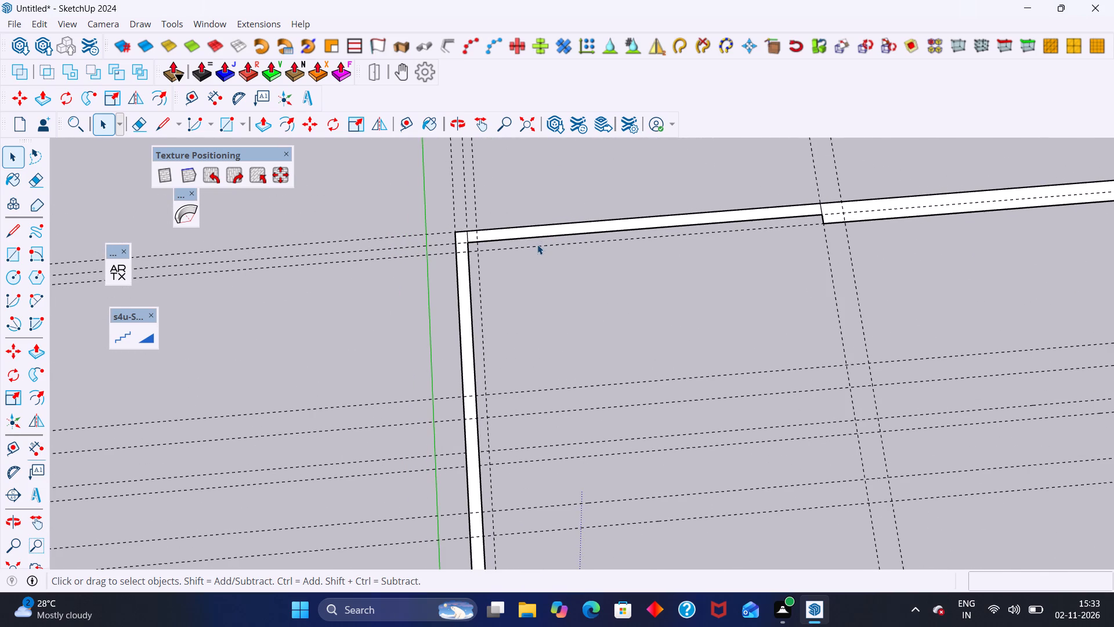
scroll(547, 251, "down", 6)
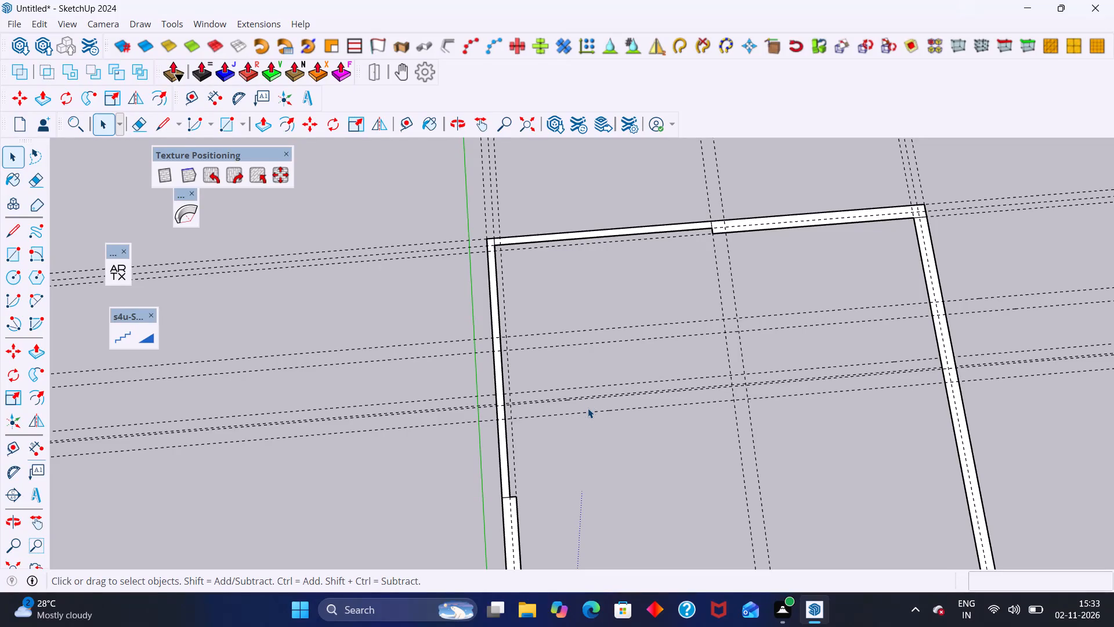
scroll(527, 243, "down", 15)
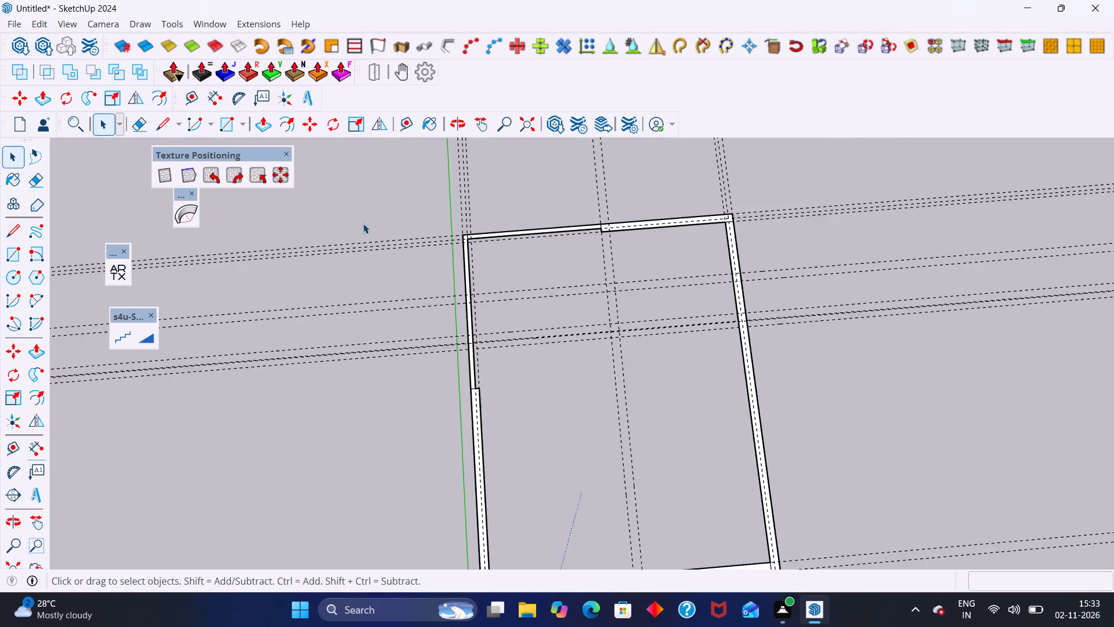
scroll(363, 224, "down", 5)
scroll(540, 304, "up", 2)
scroll(495, 291, "down", 7)
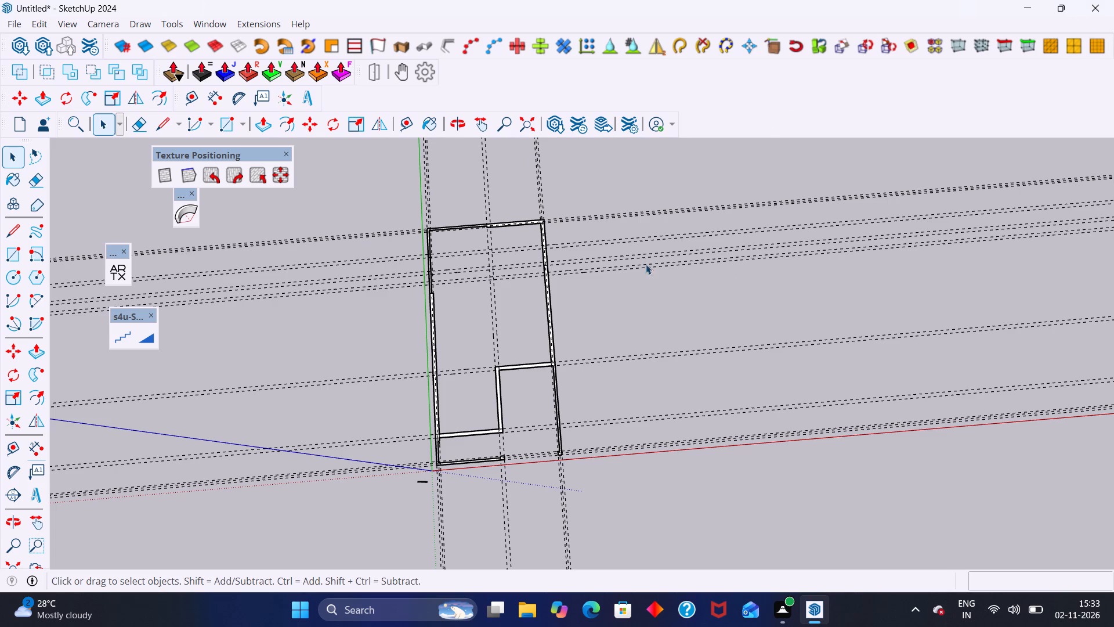
scroll(388, 214, "up", 6)
scroll(440, 214, "down", 12)
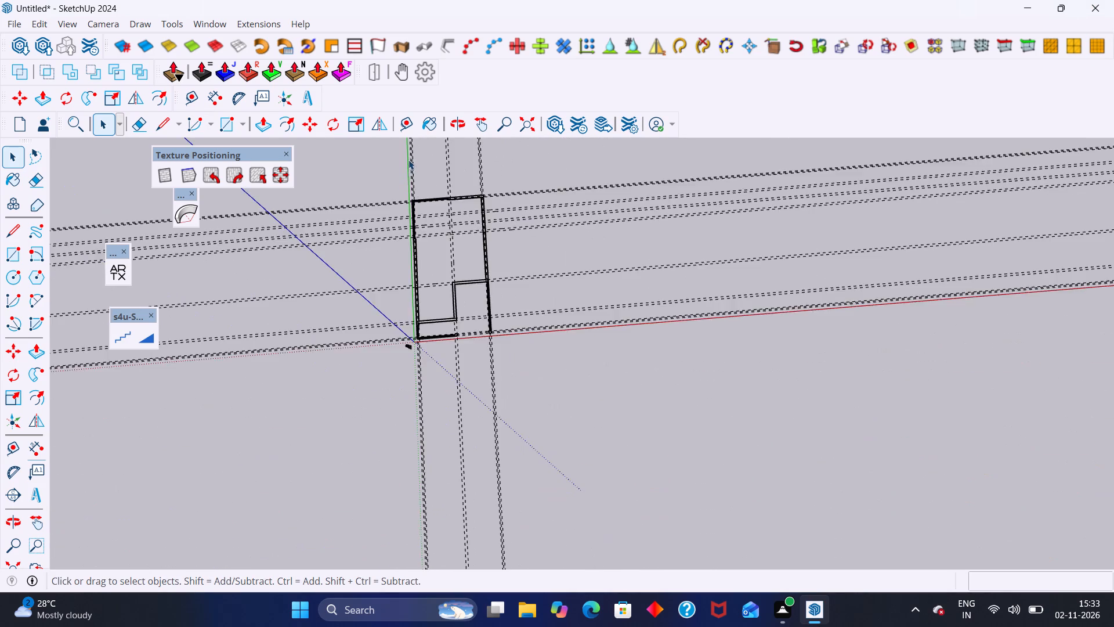
scroll(408, 160, "down", 4)
scroll(436, 216, "up", 2)
scroll(415, 160, "up", 5)
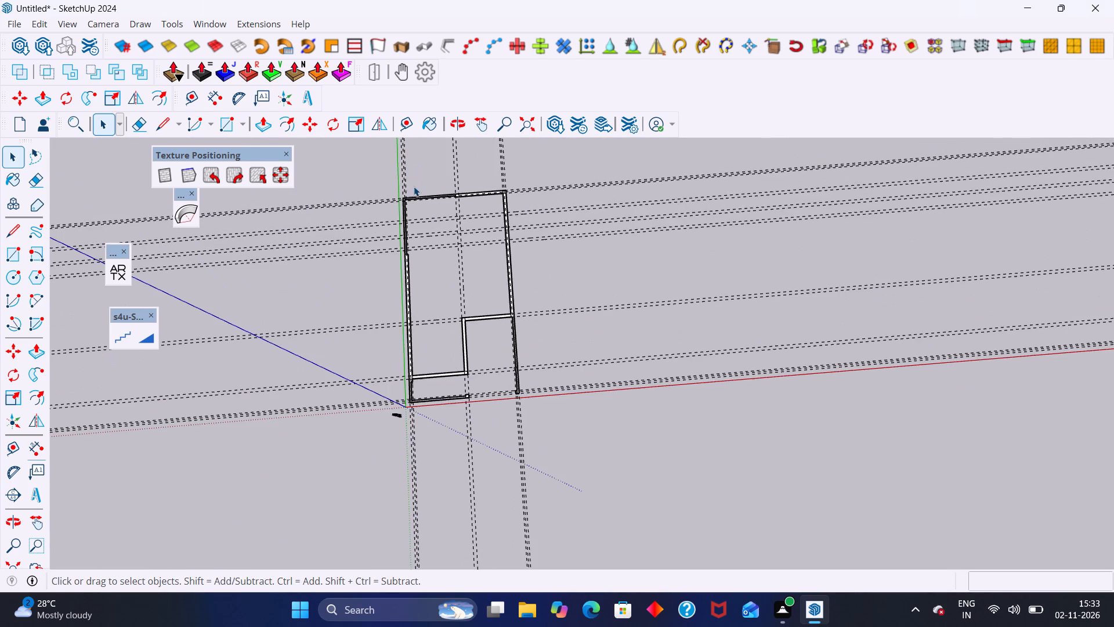
Move the editing tool set (Move, Push/Pull, Rotate) and the construction tool set (Tape Measure, Dimension) up into the second tool row.
scroll(414, 188, "up", 3)
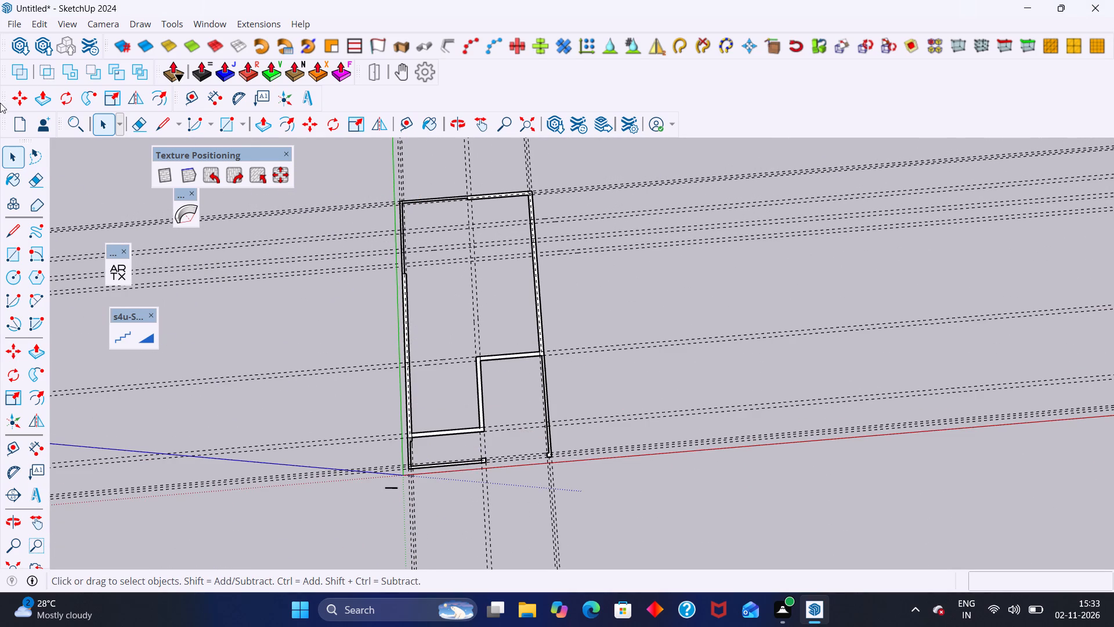
left_click_drag(4, 99, 348, 92)
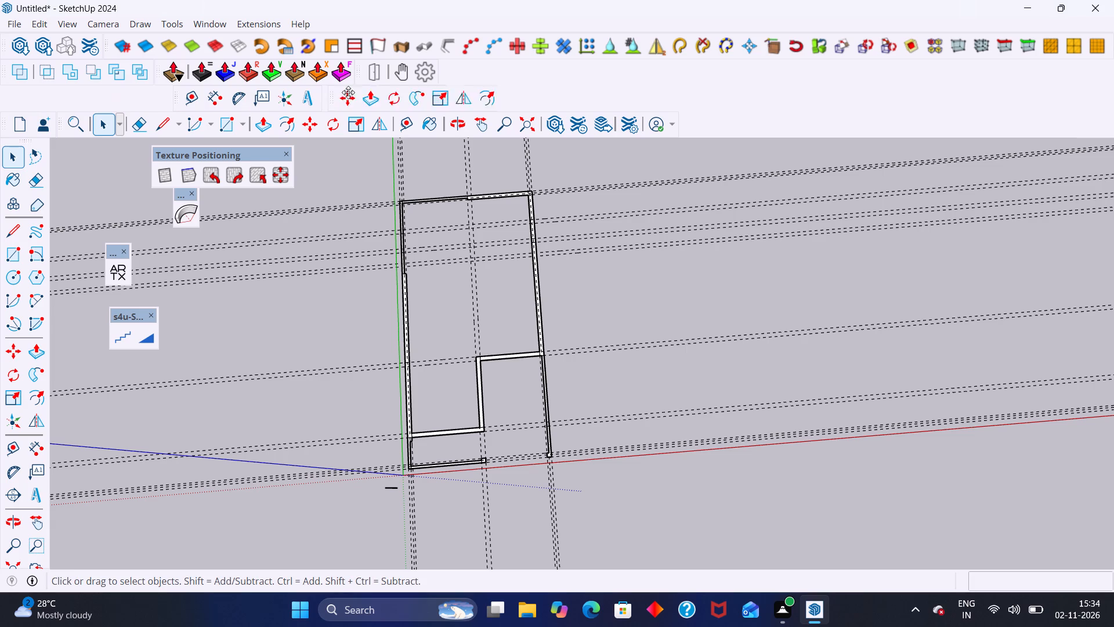
left_click_drag(348, 92, 451, 75)
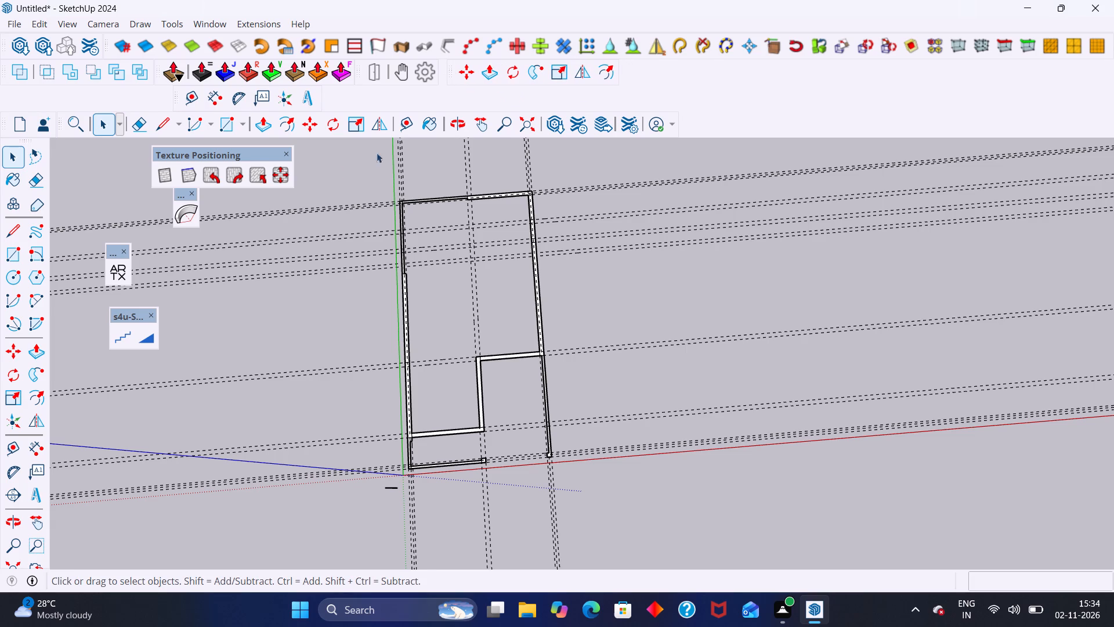
left_click_drag(179, 92, 489, 73)
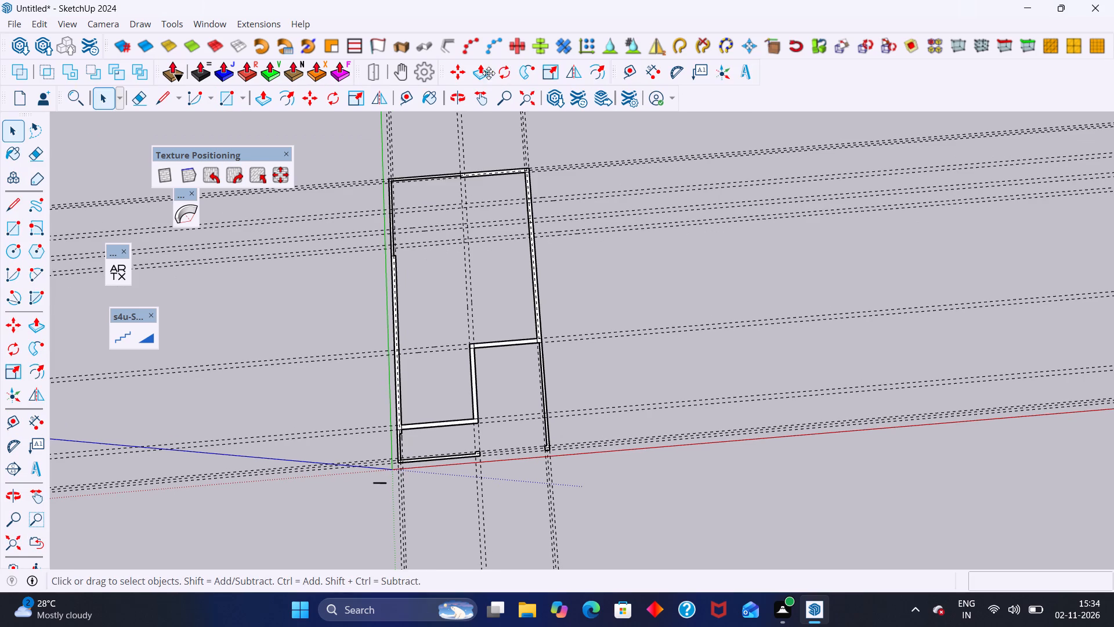
left_click_drag(489, 73, 609, 77)
Dock the floating Texture Positioning, arc, ARTX and s4u stair tool sets in the second tool row, after the construction tools.
left_click_drag(214, 151, 828, 69)
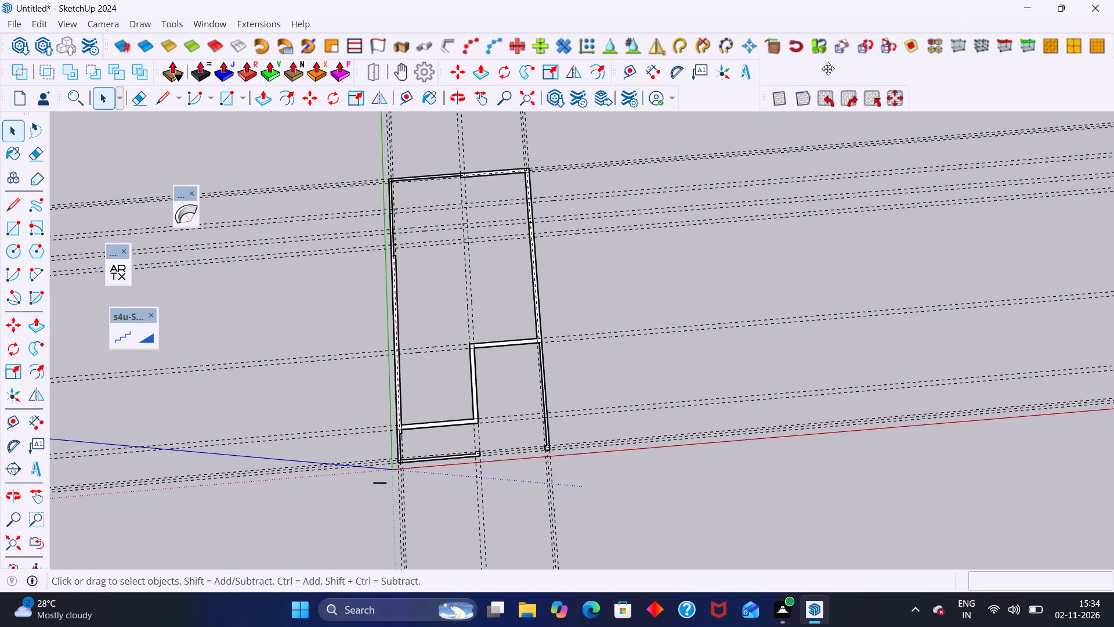
left_click_drag(828, 69, 828, 62)
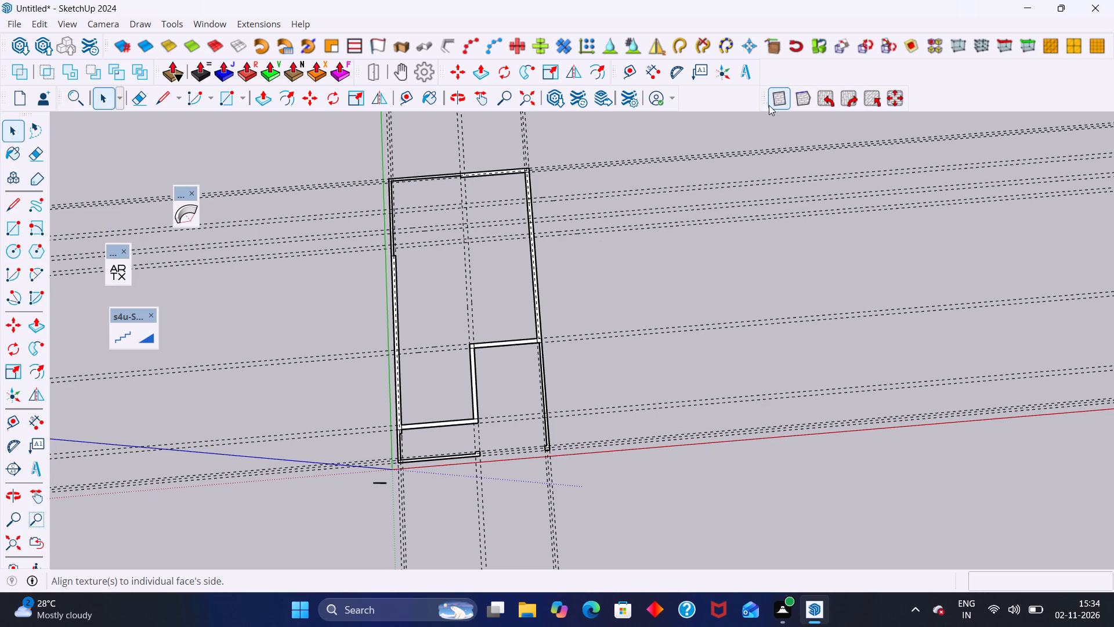
left_click_drag(765, 102, 769, 64)
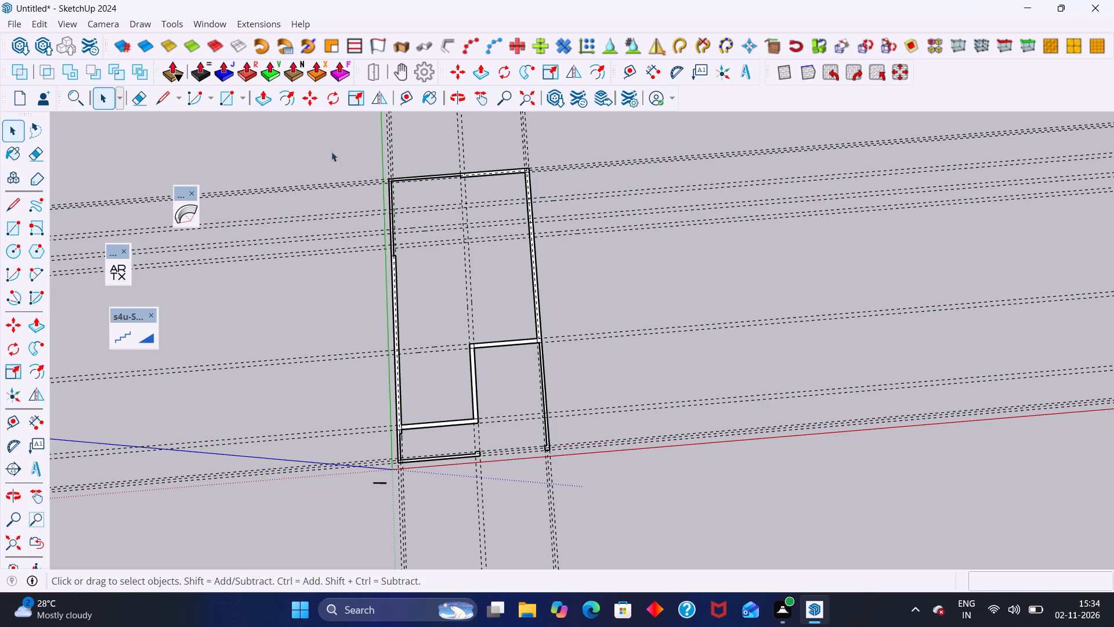
left_click_drag(178, 193, 686, 85)
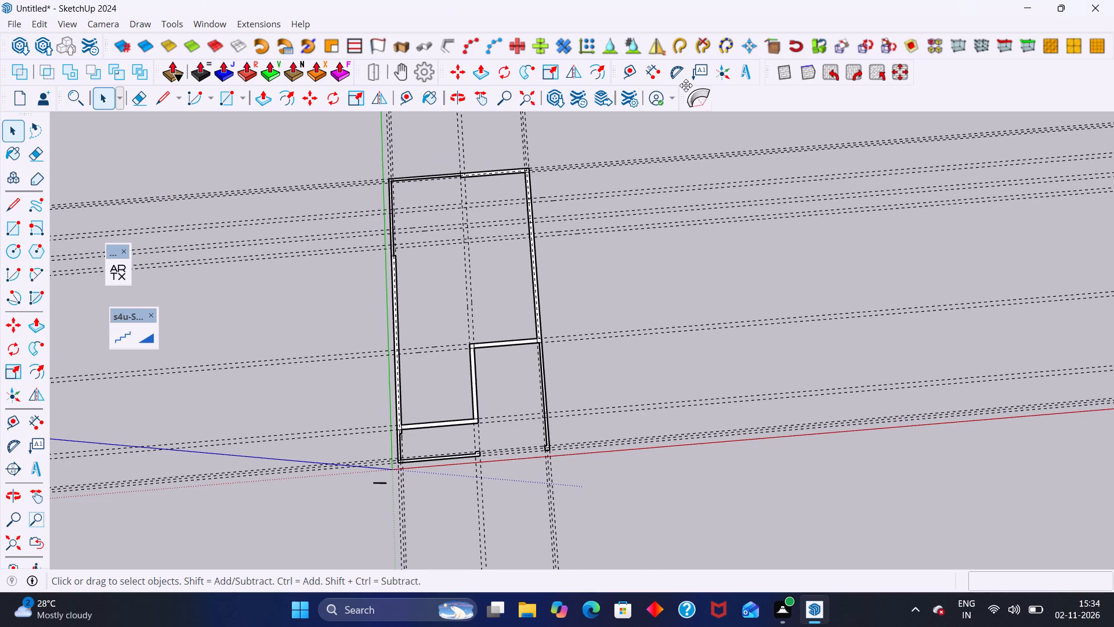
left_click_drag(686, 85, 927, 57)
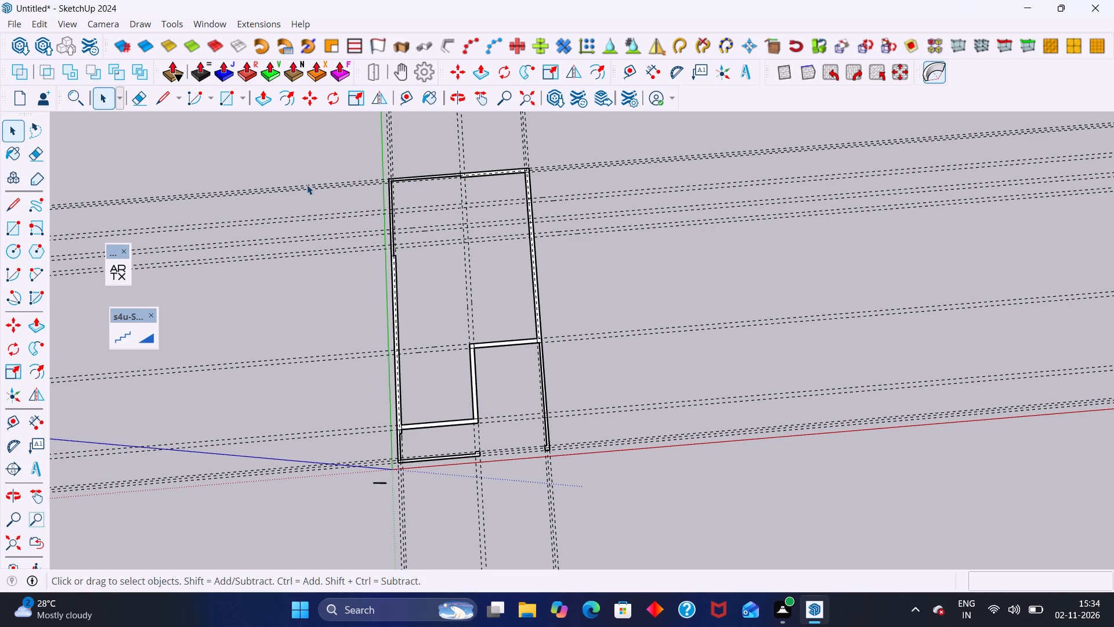
left_click_drag(109, 251, 114, 247)
left_click_drag(114, 247, 957, 64)
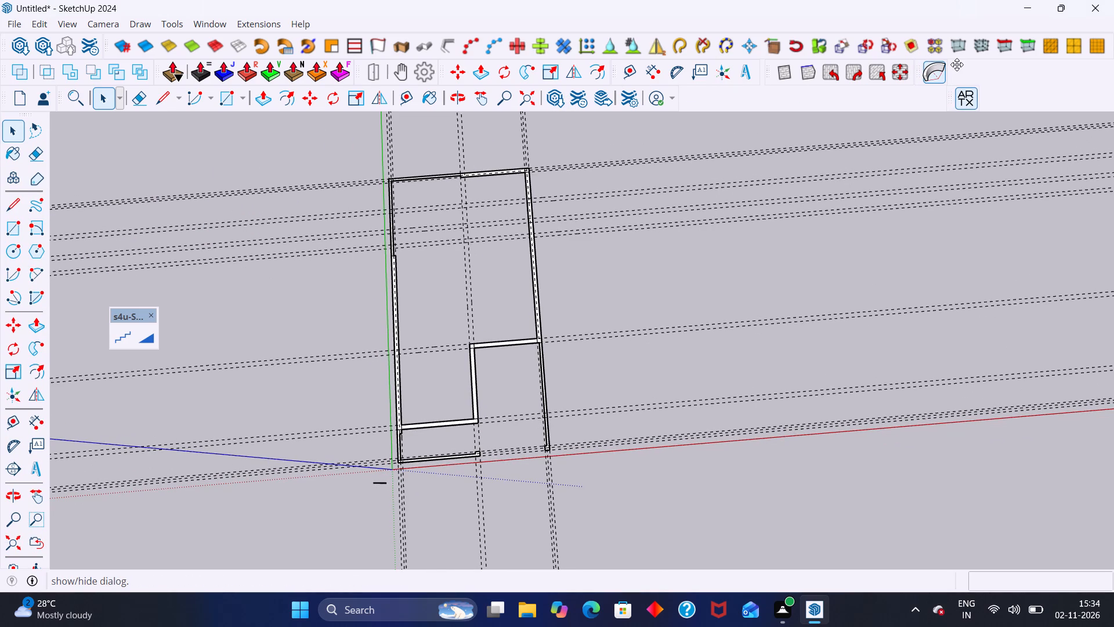
left_click_drag(957, 64, 958, 63)
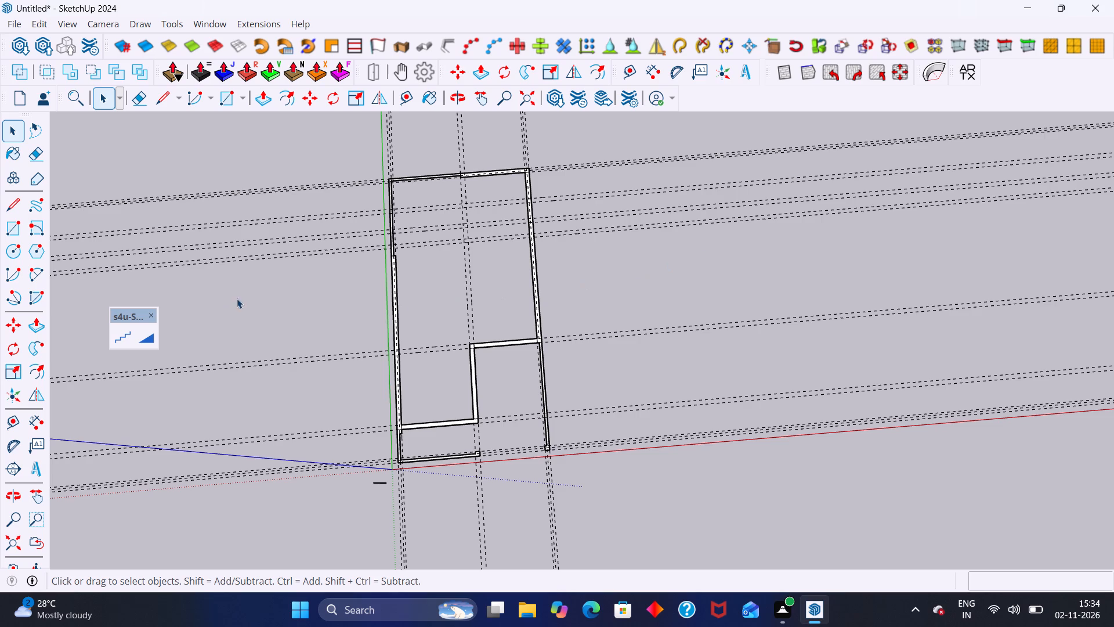
left_click_drag(123, 316, 986, 82)
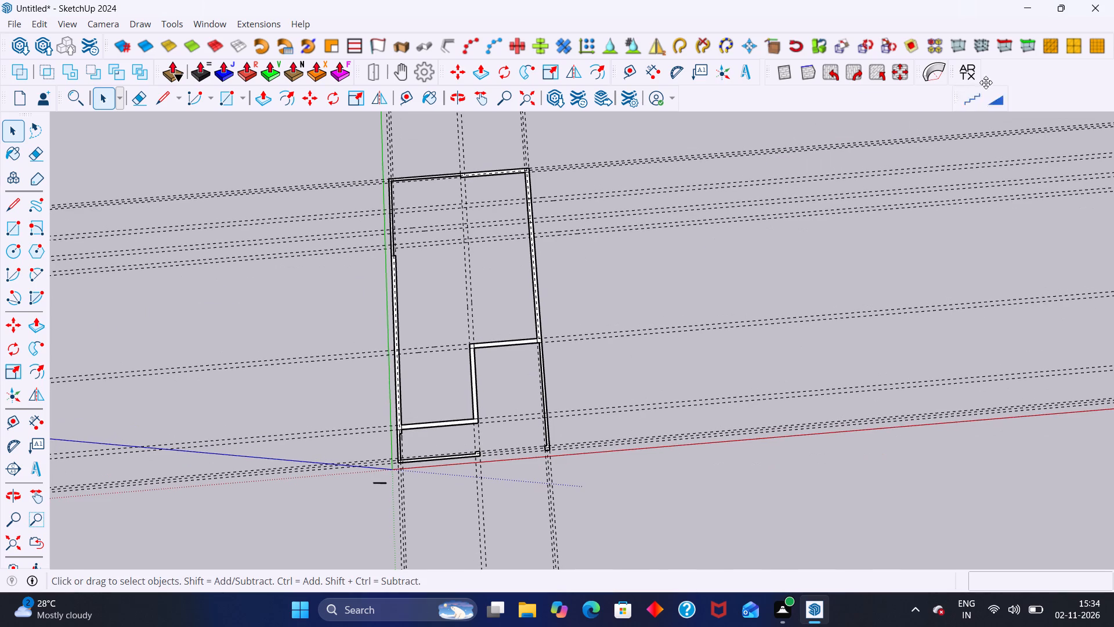
left_click_drag(986, 82, 1011, 61)
Examine the overall wall layout and the building's far end against the cross guides.
scroll(236, 247, "down", 9)
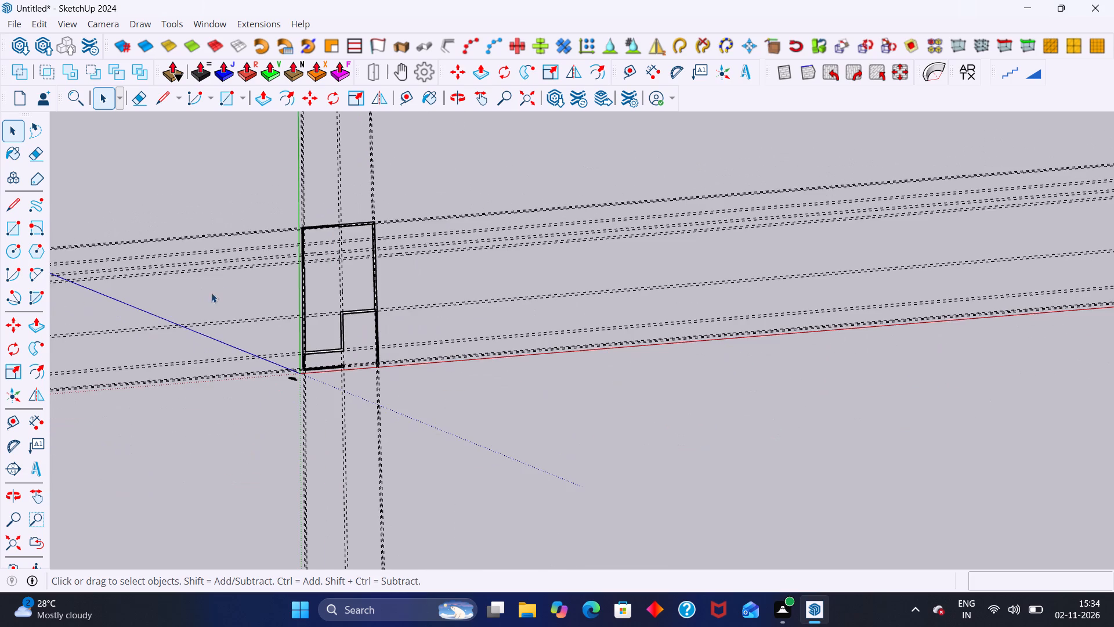
scroll(294, 365, "up", 3)
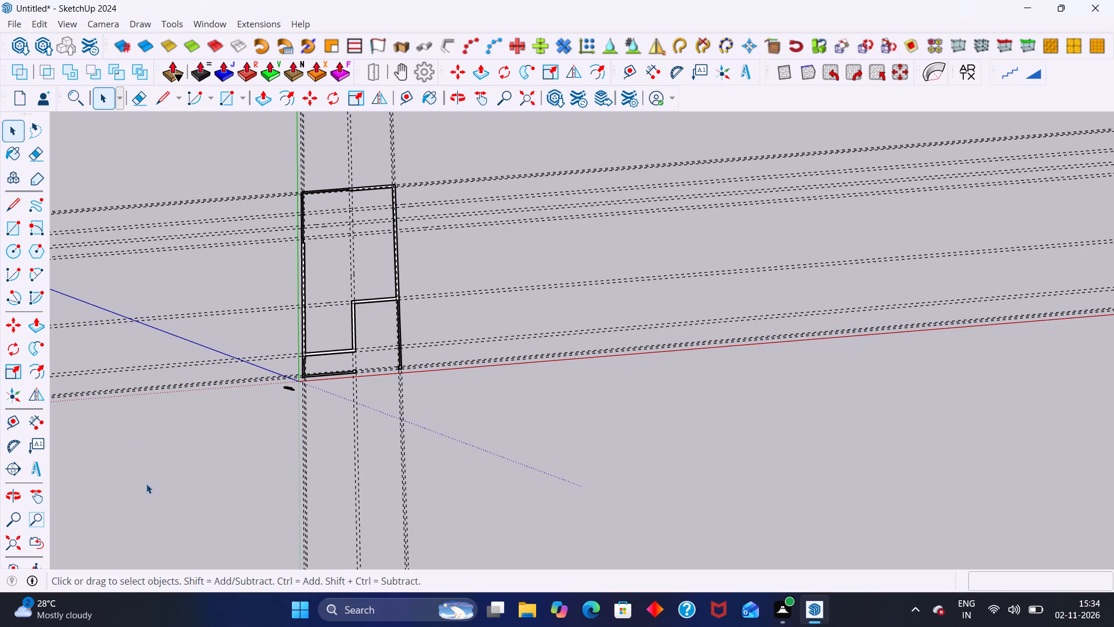
scroll(289, 515, "down", 2)
scroll(319, 328, "up", 2)
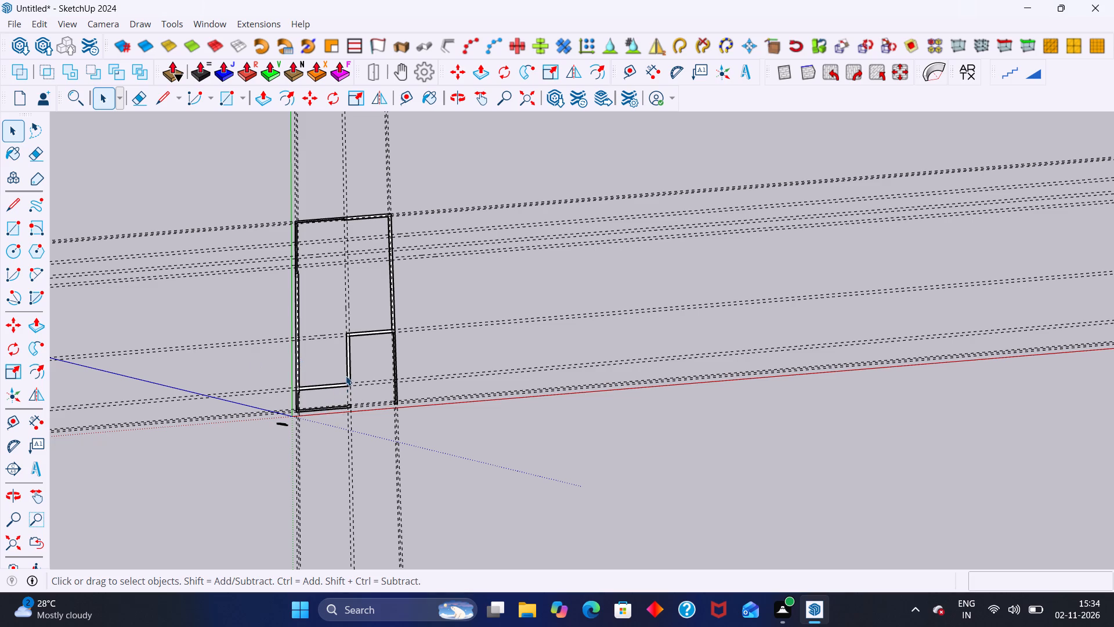
scroll(342, 377, "down", 4)
scroll(357, 423, "down", 8)
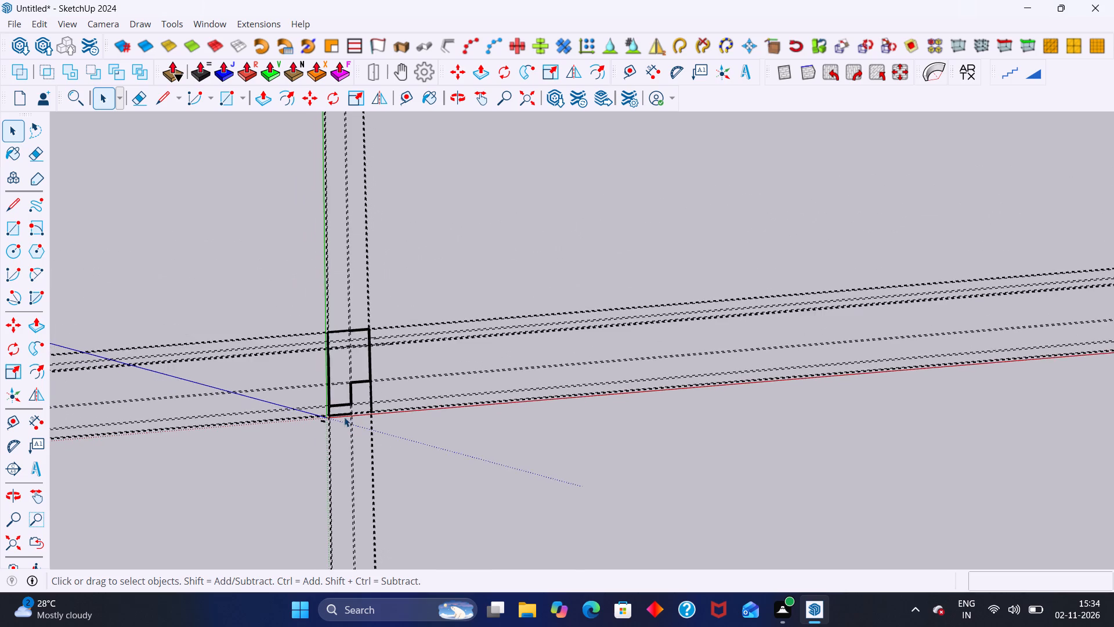
middle_click_drag(325, 352, 320, 331)
scroll(357, 352, "up", 20)
scroll(357, 352, "up", 2)
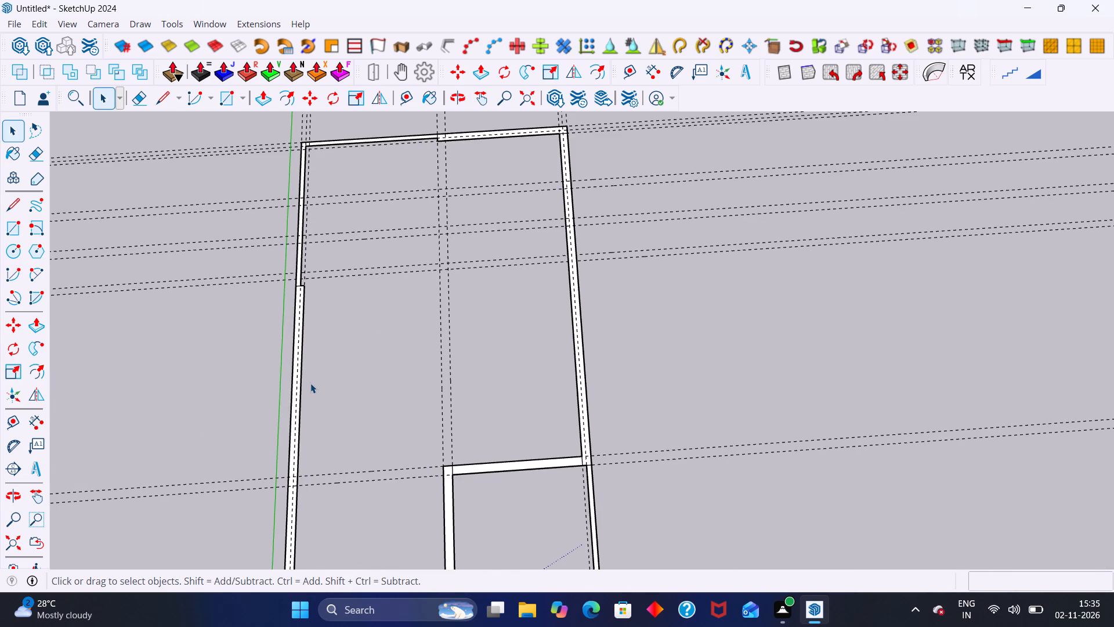
scroll(353, 255, "down", 7)
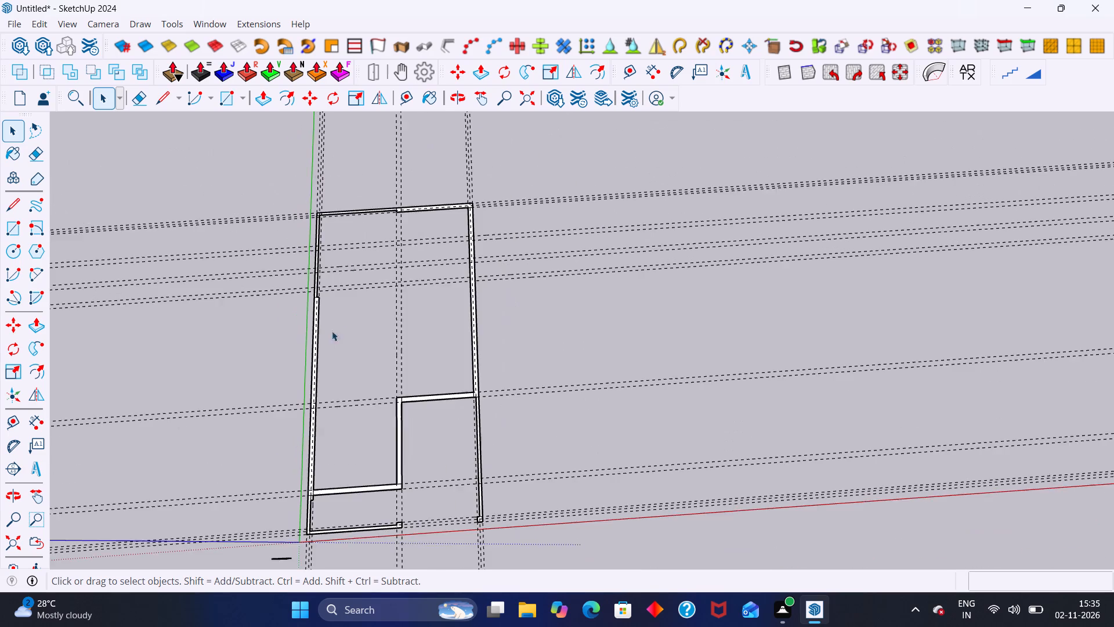
scroll(342, 192, "up", 10)
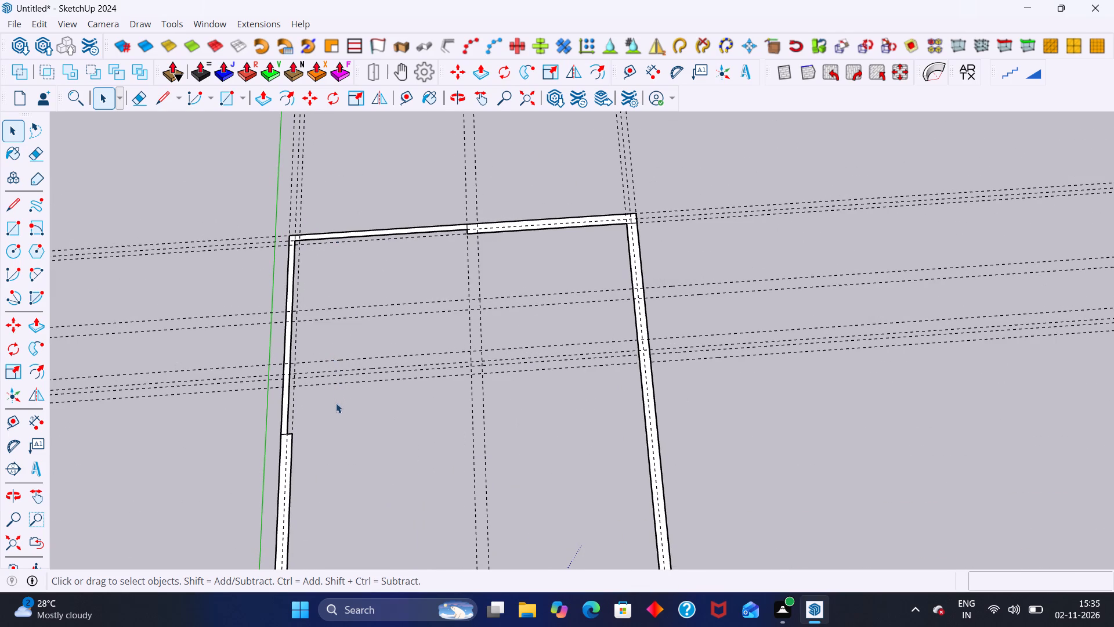
scroll(333, 392, "up", 8)
middle_click_drag(313, 377, 309, 393)
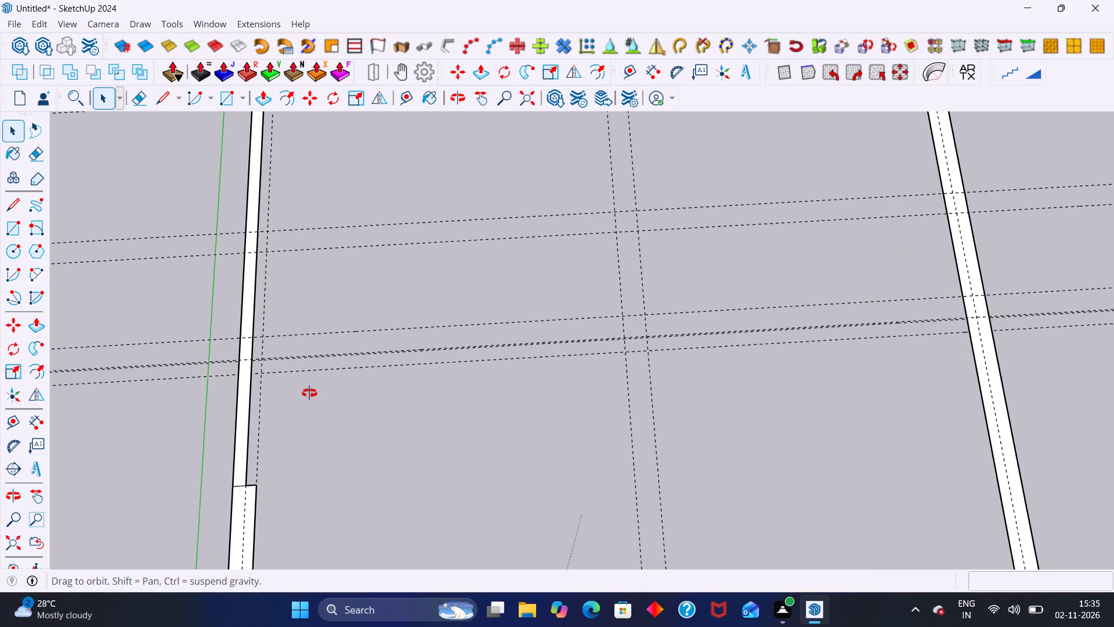
middle_click_drag(309, 393, 308, 399)
scroll(312, 392, "down", 6)
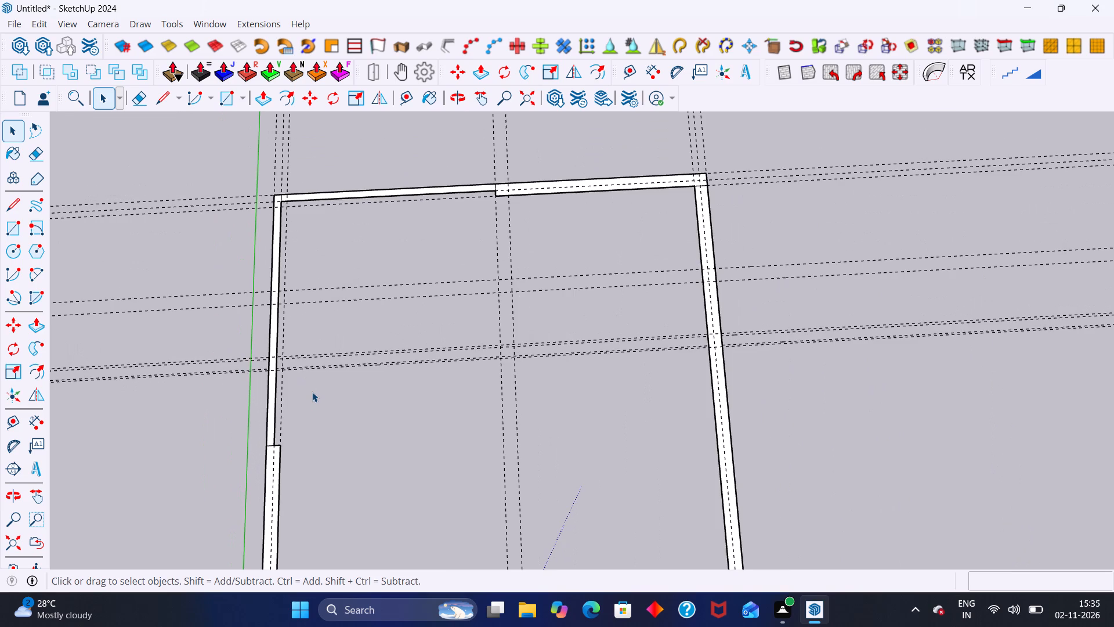
scroll(292, 349, "down", 2)
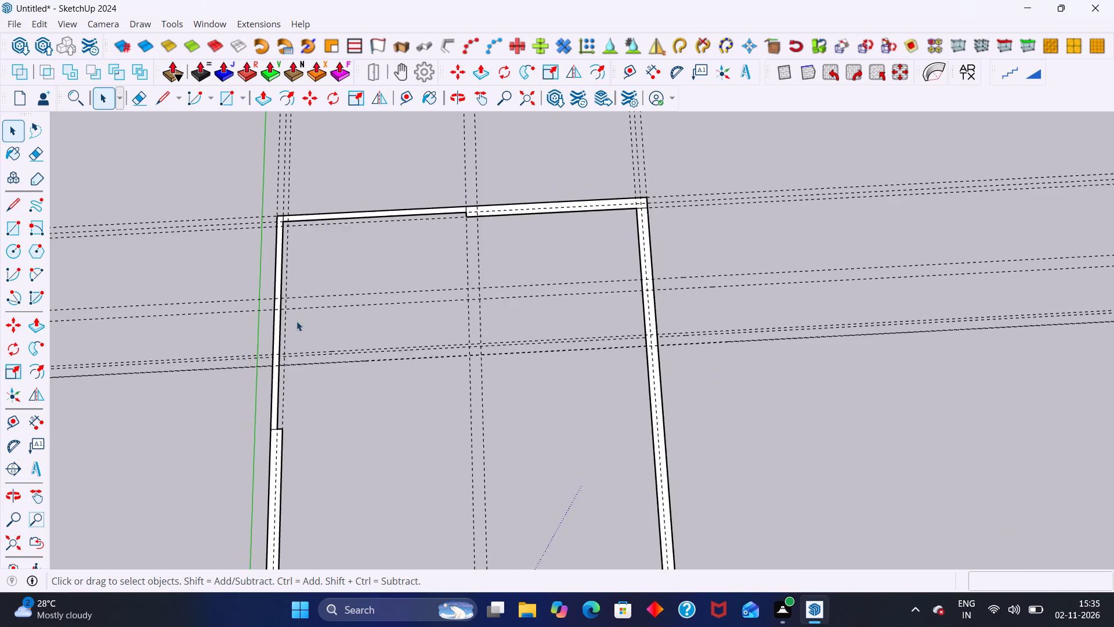
scroll(296, 321, "down", 1)
scroll(316, 271, "down", 6)
scroll(320, 184, "down", 3)
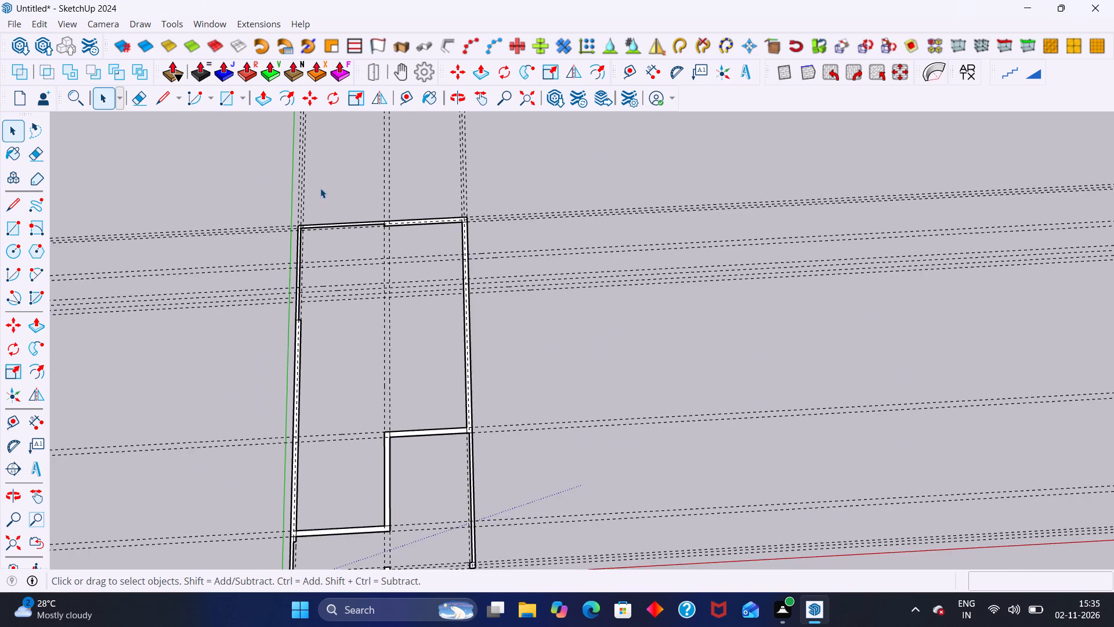
Examine the step in the green-axis side wall and the cross walls nearer the origin against the guides.
scroll(320, 188, "down", 4)
scroll(270, 396, "up", 11)
scroll(338, 389, "down", 5)
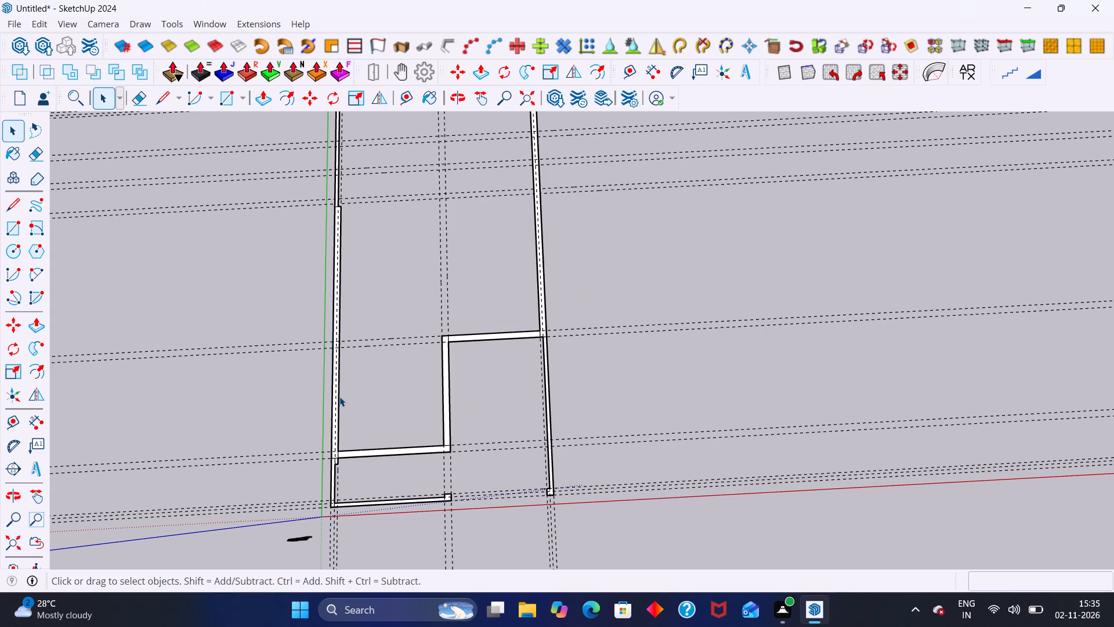
scroll(339, 159, "up", 20)
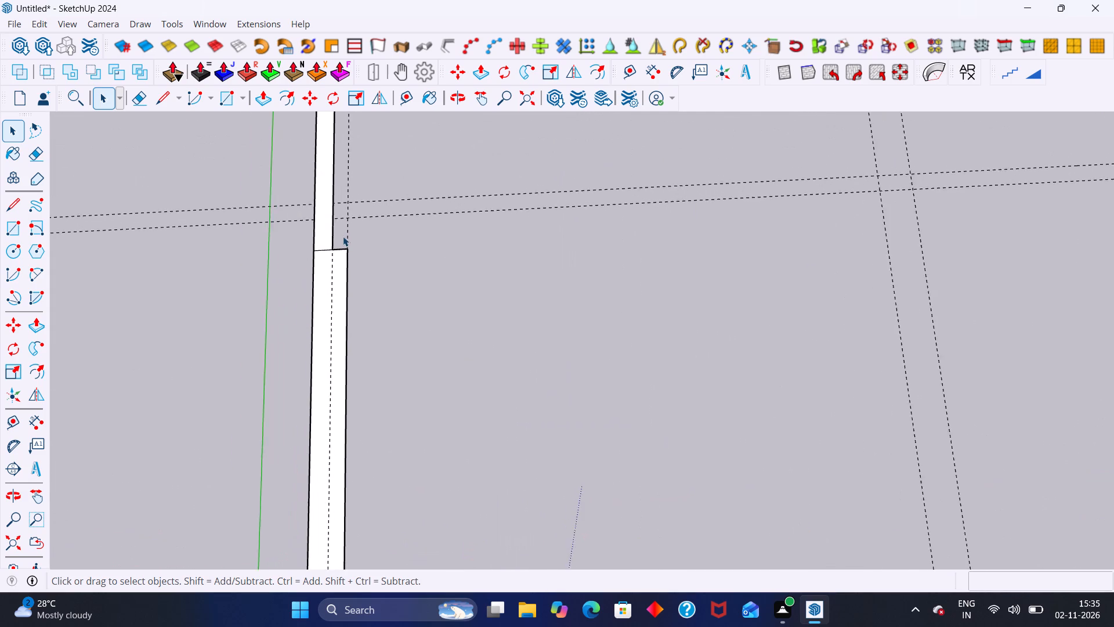
scroll(343, 236, "up", 2)
scroll(345, 242, "down", 2)
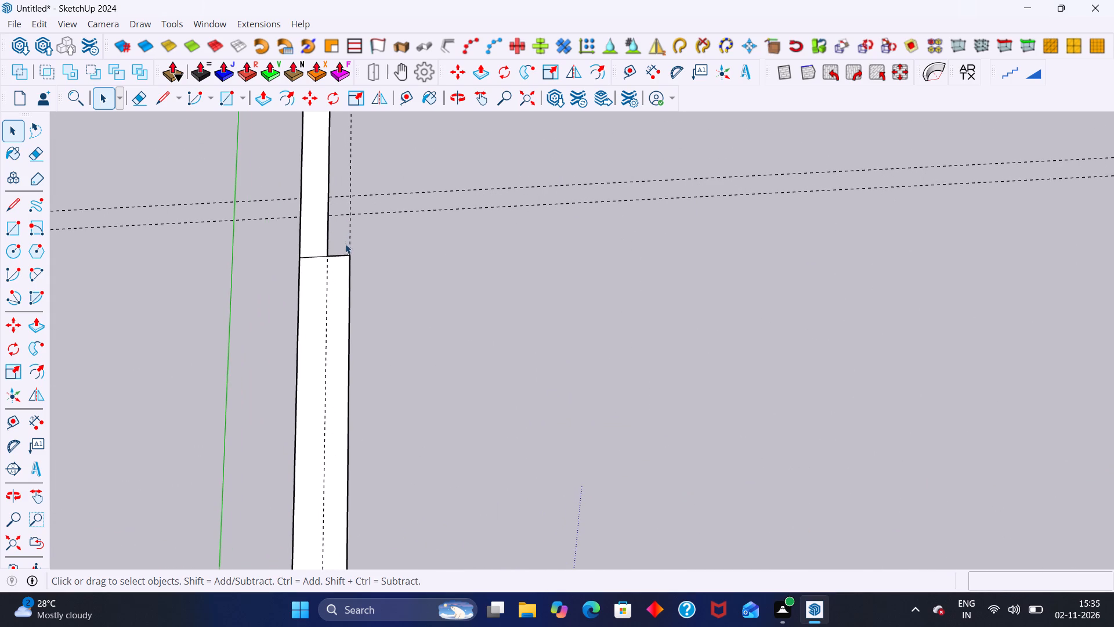
scroll(345, 244, "down", 11)
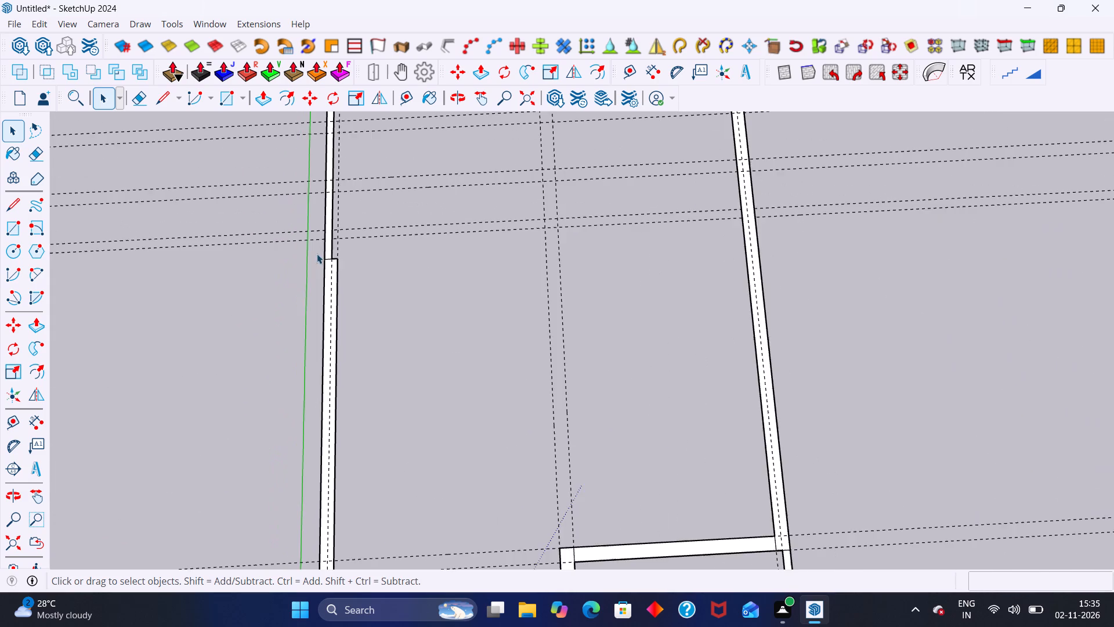
scroll(317, 254, "down", 14)
scroll(303, 338, "up", 2)
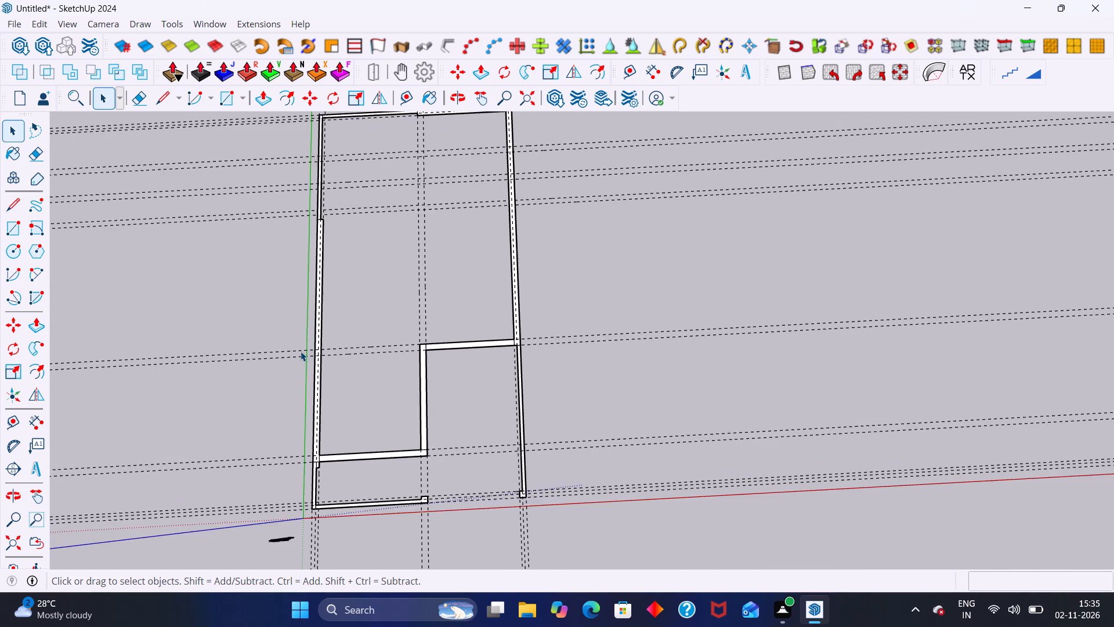
scroll(301, 351, "up", 1)
scroll(313, 472, "up", 3)
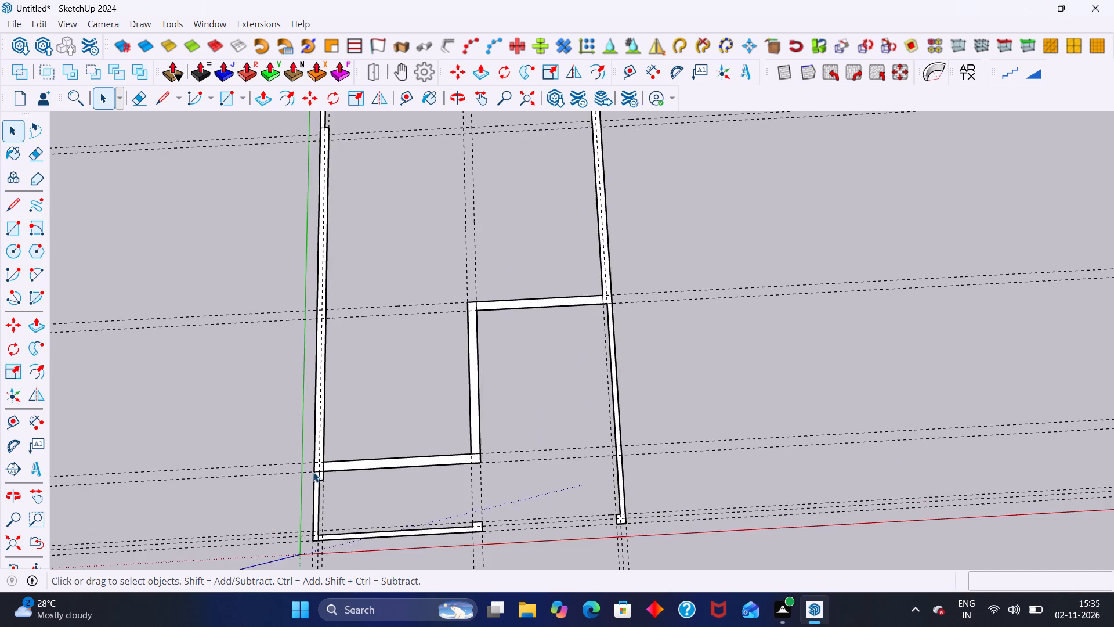
scroll(327, 473, "up", 5)
scroll(327, 474, "down", 10)
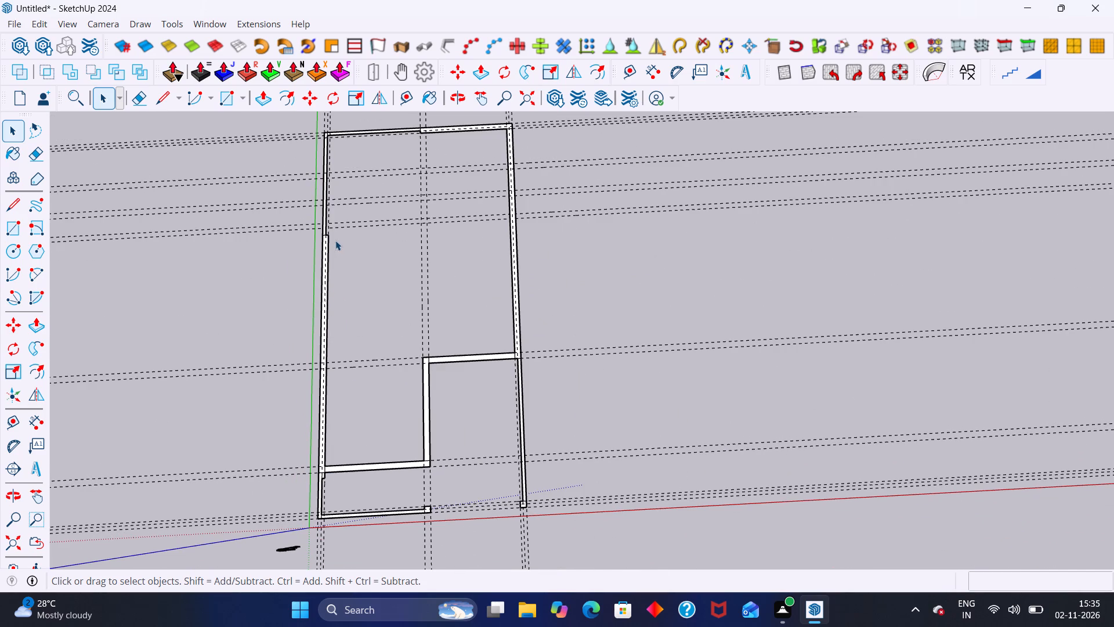
scroll(337, 193, "up", 3)
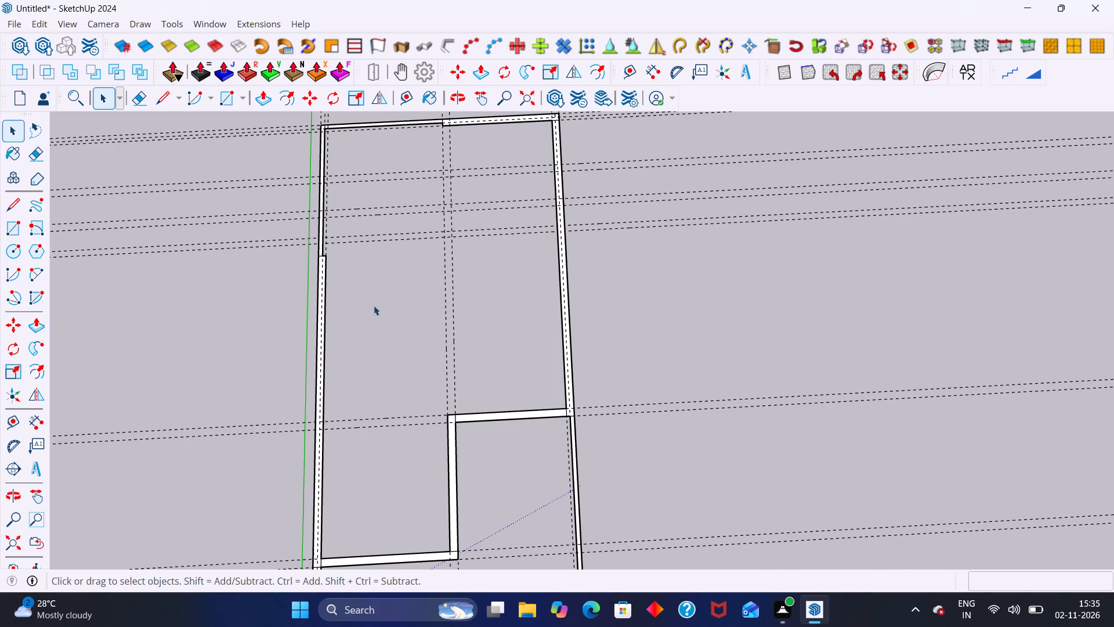
scroll(384, 320, "down", 1)
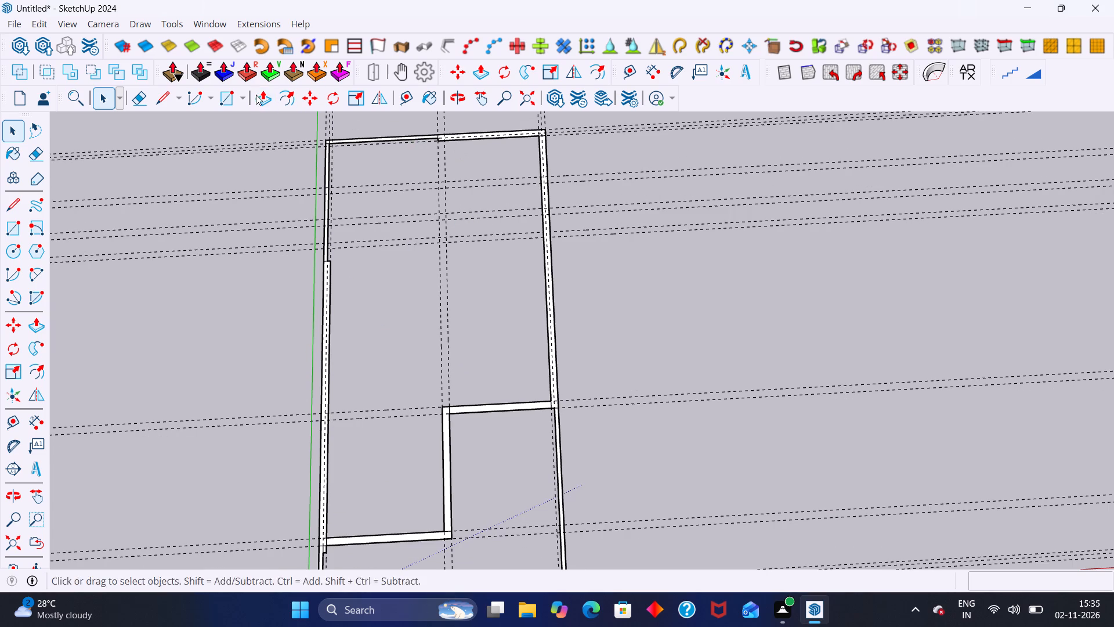
Draw a 9" by 5' 9" wall rectangle along the paired middle guides, starting at the far wall's inner edge.
key("r")
scroll(422, 145, "up", 3)
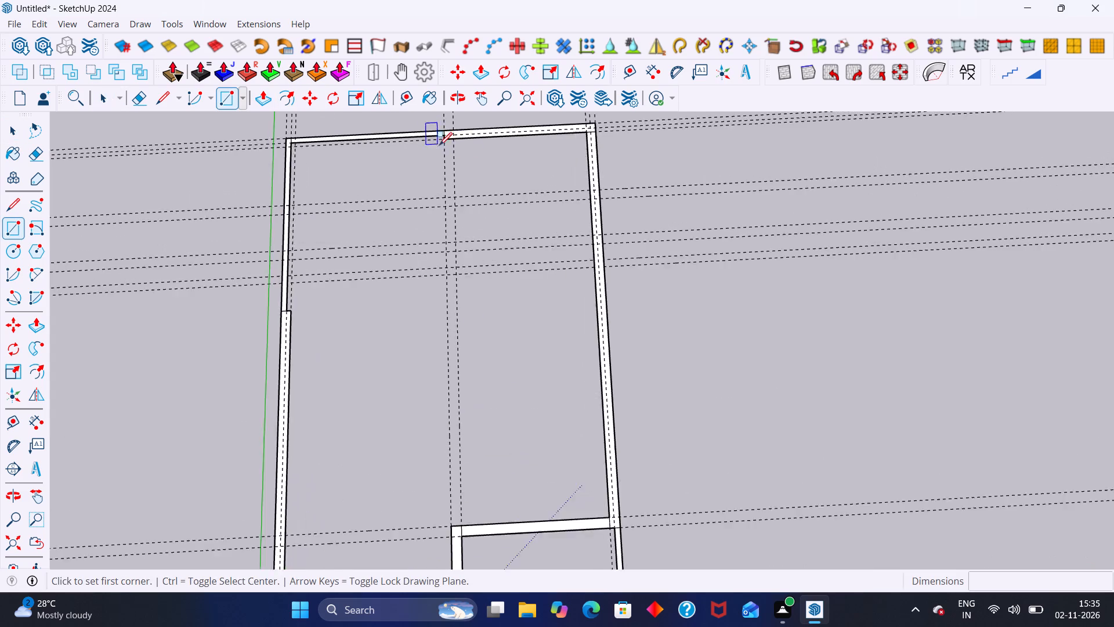
scroll(439, 145, "up", 8)
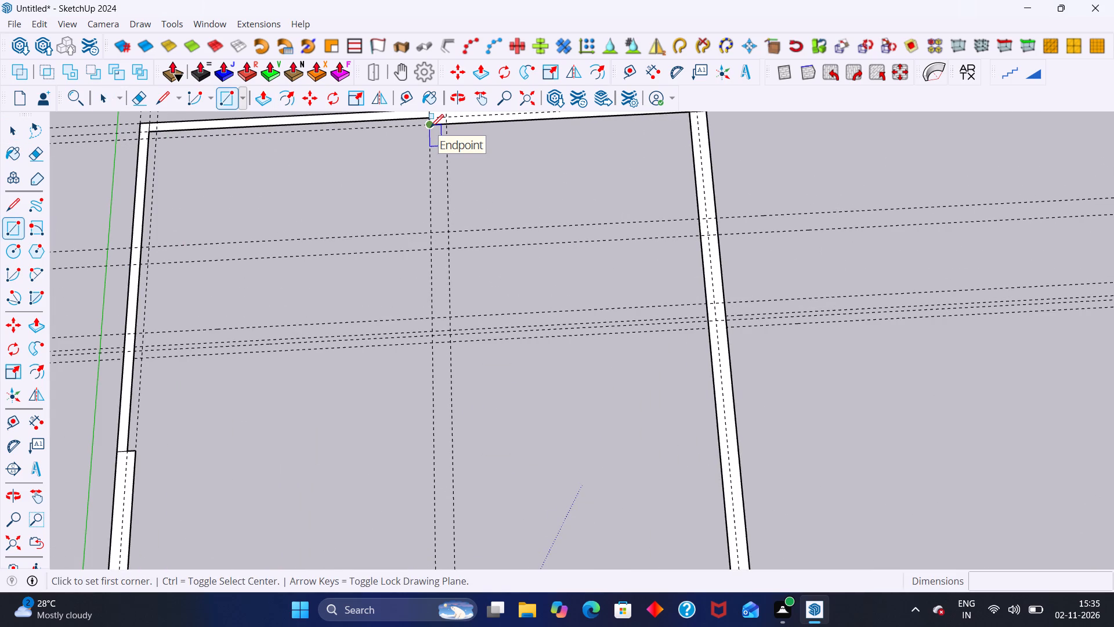
left_click(428, 125)
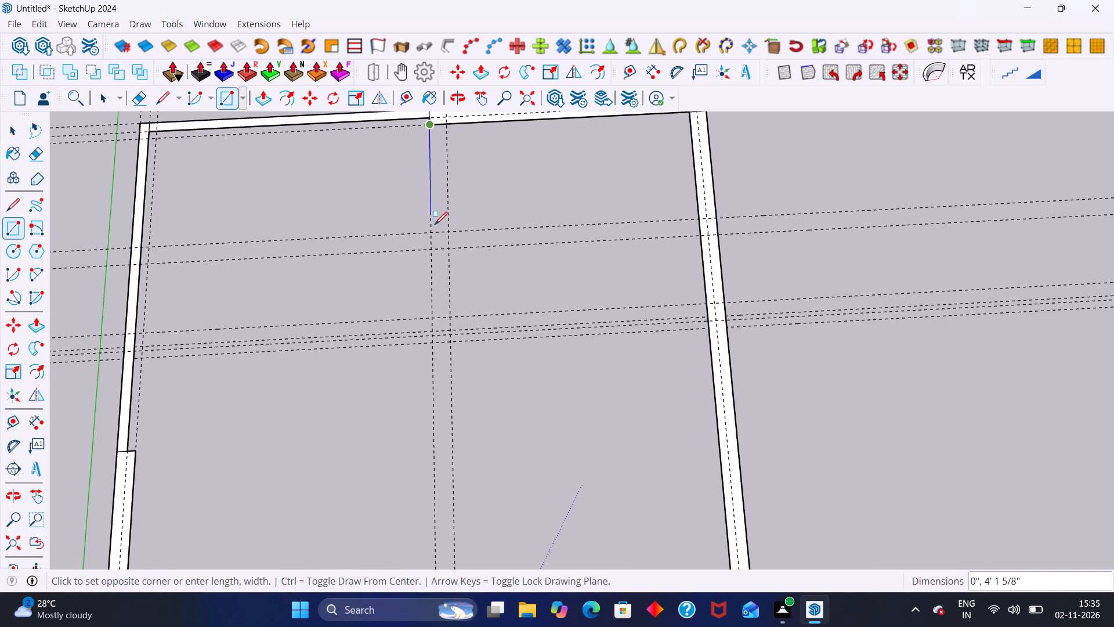
left_click(450, 251)
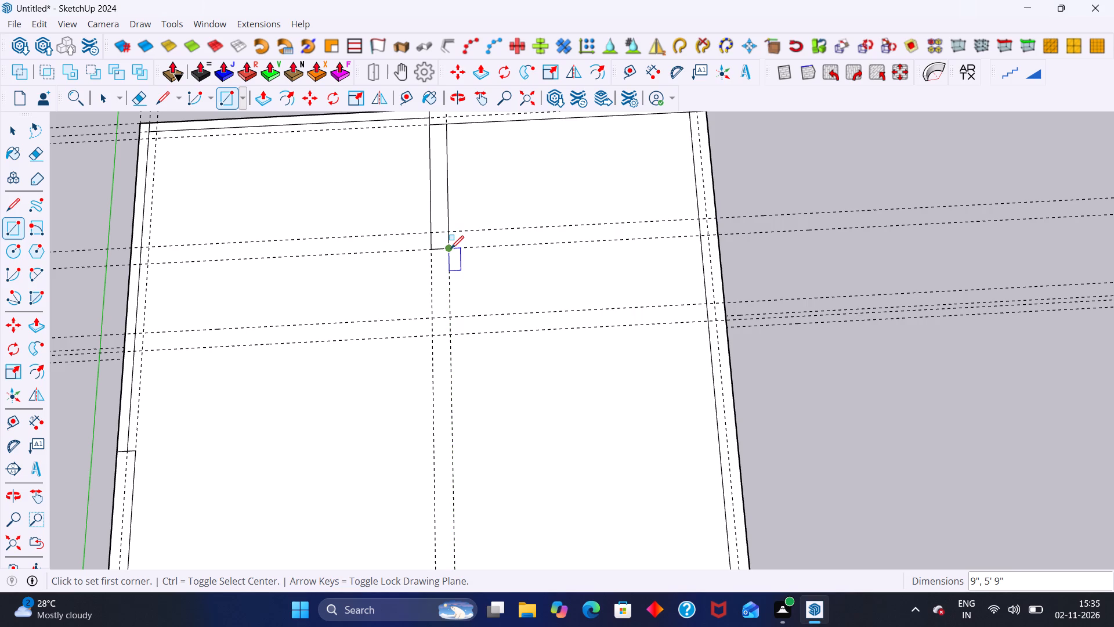
Draw a 9" thick cross wall from the new wall's end to the outer side wall's inner edge, enclosing a small far-end room.
left_click(451, 248)
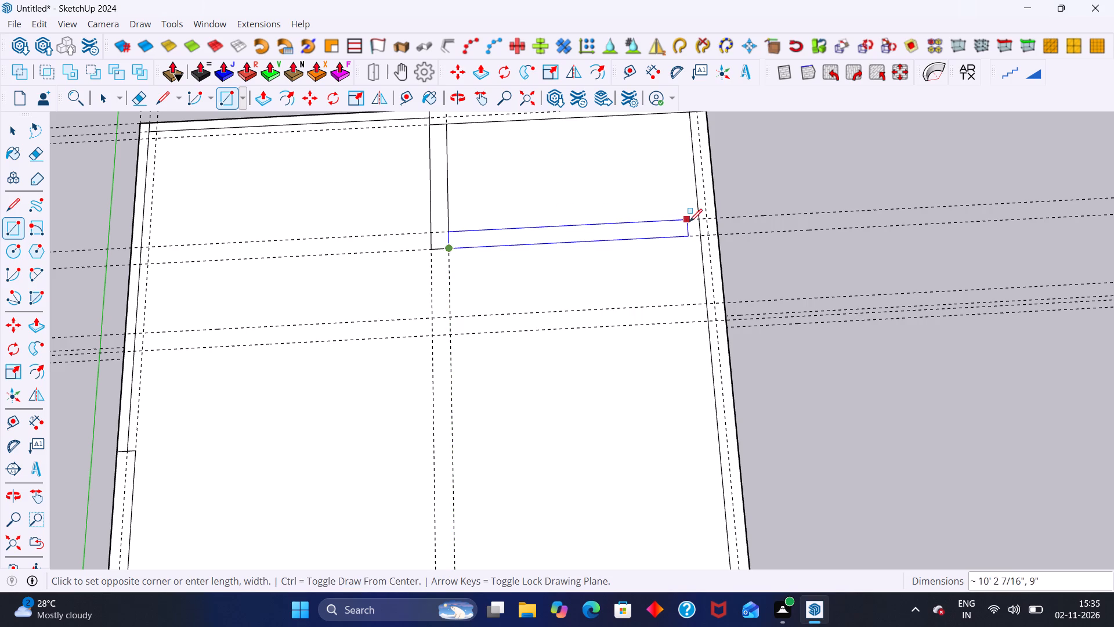
left_click(695, 221)
Delete the floor faces filling the small far-end room and the large area beside it, keeping only the wall footprints.
key("space")
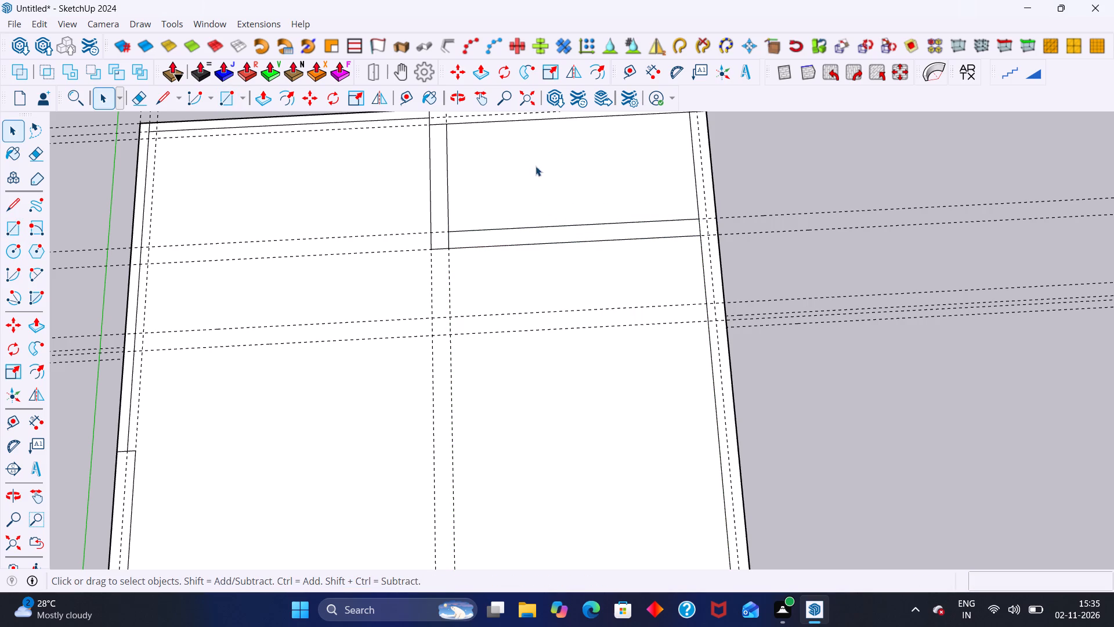
left_click(536, 166)
key("Delete")
left_click(378, 183)
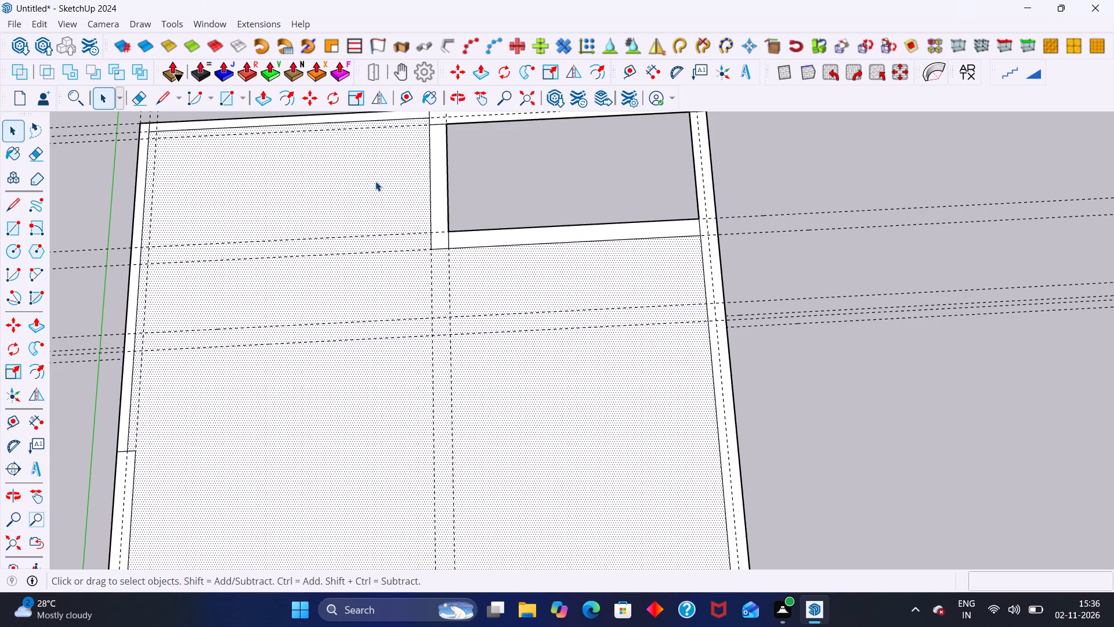
key("Delete")
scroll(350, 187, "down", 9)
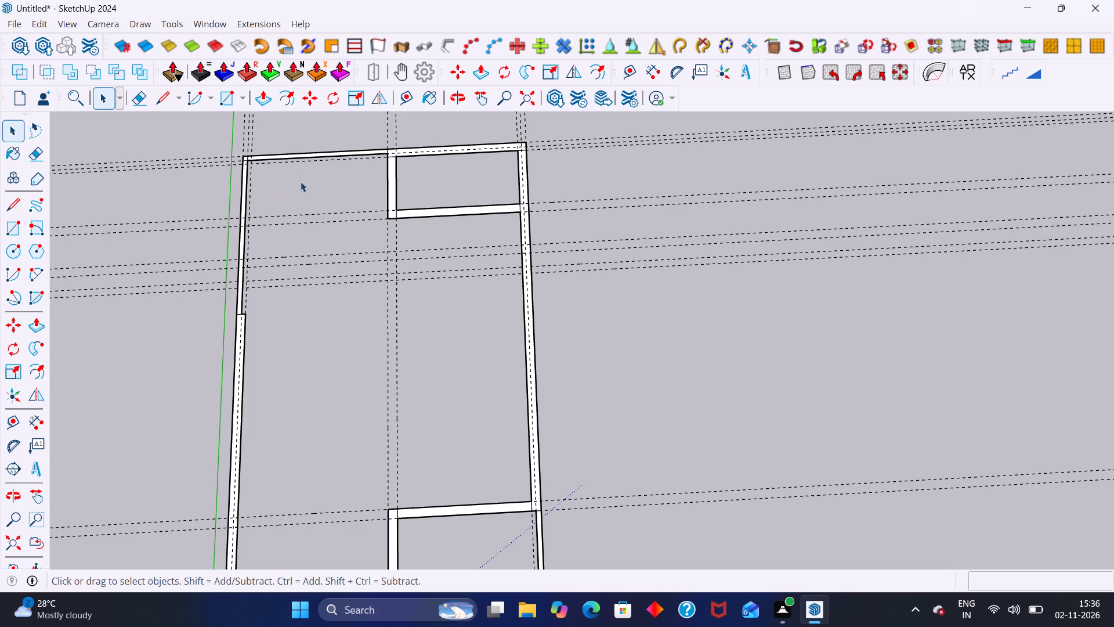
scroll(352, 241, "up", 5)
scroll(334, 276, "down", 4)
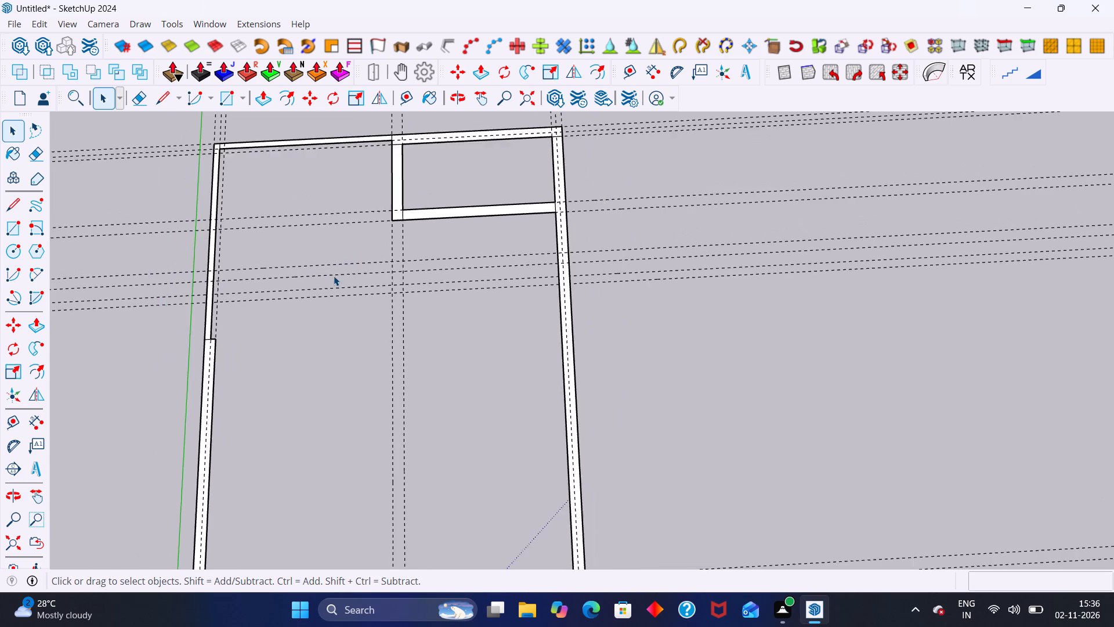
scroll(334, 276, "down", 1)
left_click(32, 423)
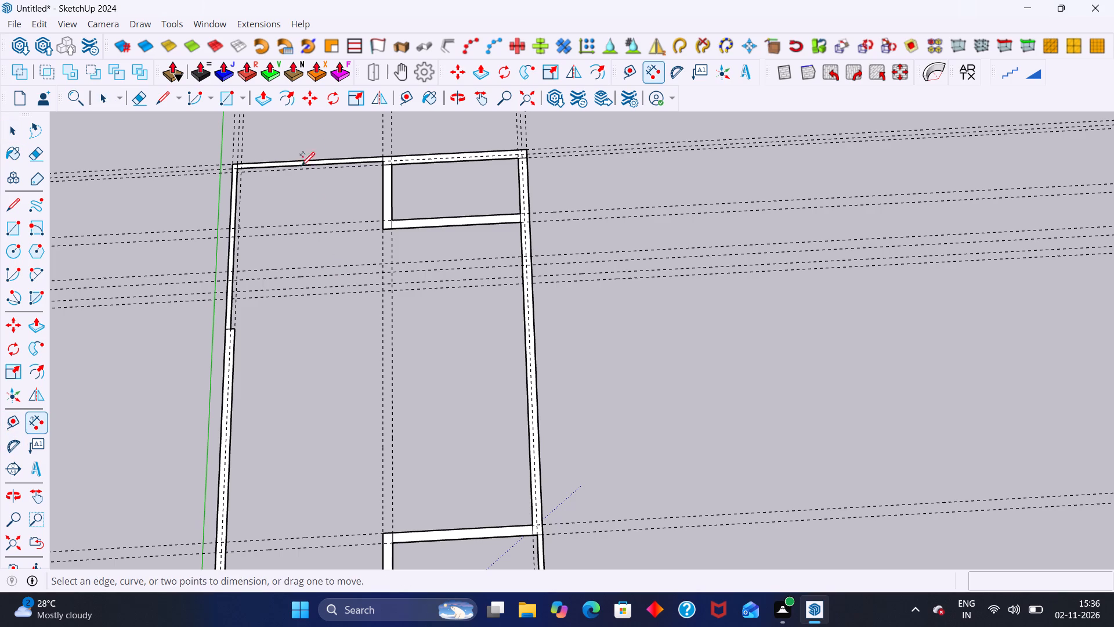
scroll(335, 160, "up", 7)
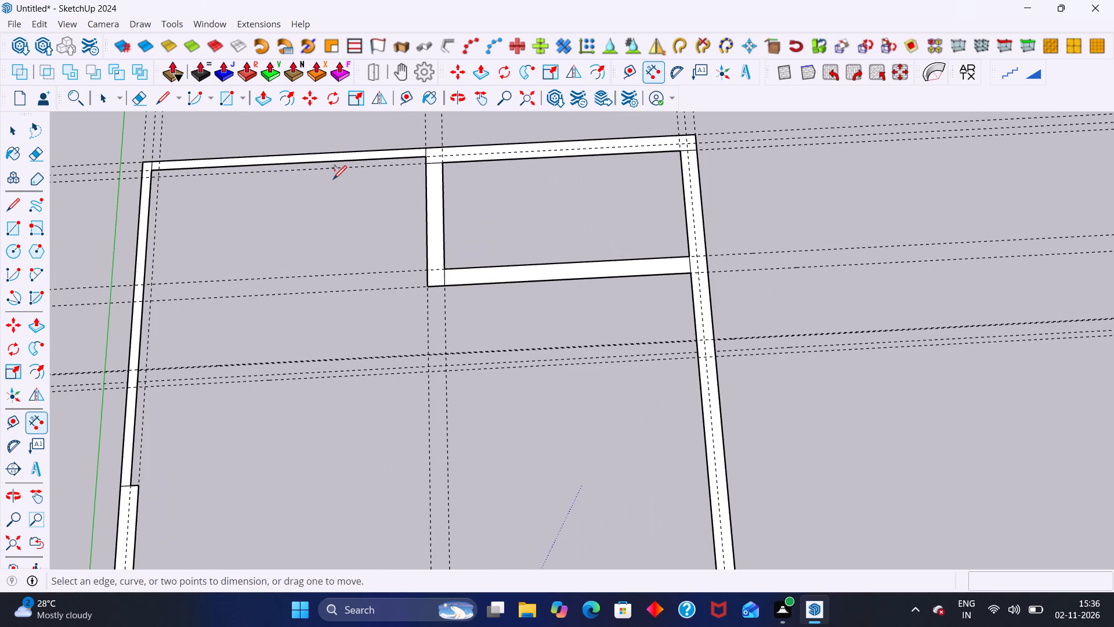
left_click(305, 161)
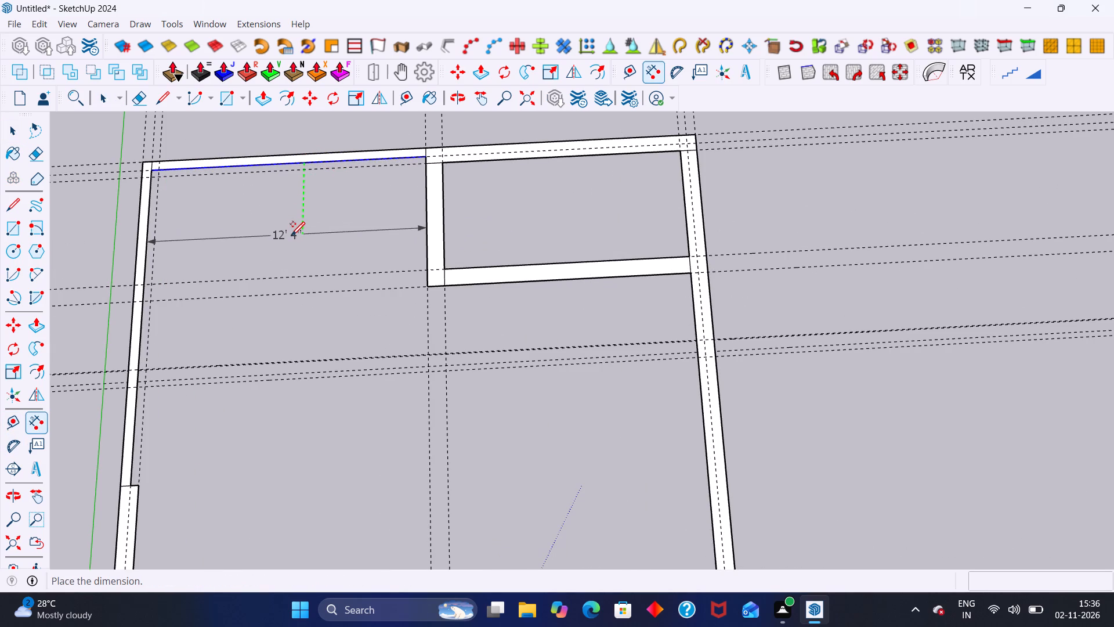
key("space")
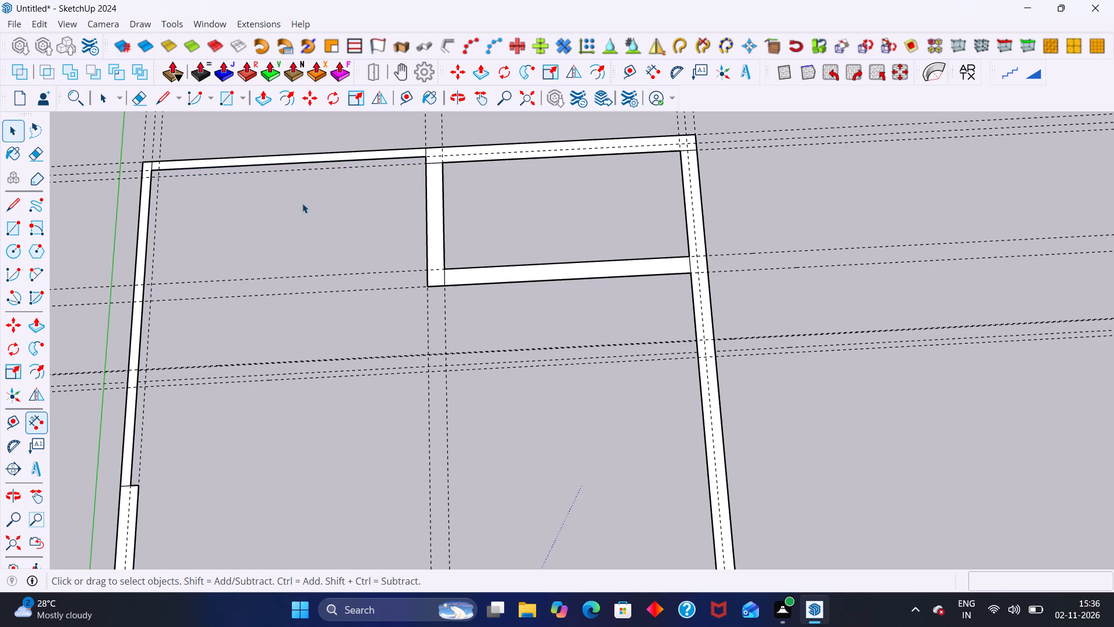
Place a linear dimension from the guide just inside the far wall to the first cross guide beyond the small room.
scroll(299, 194, "up", 7)
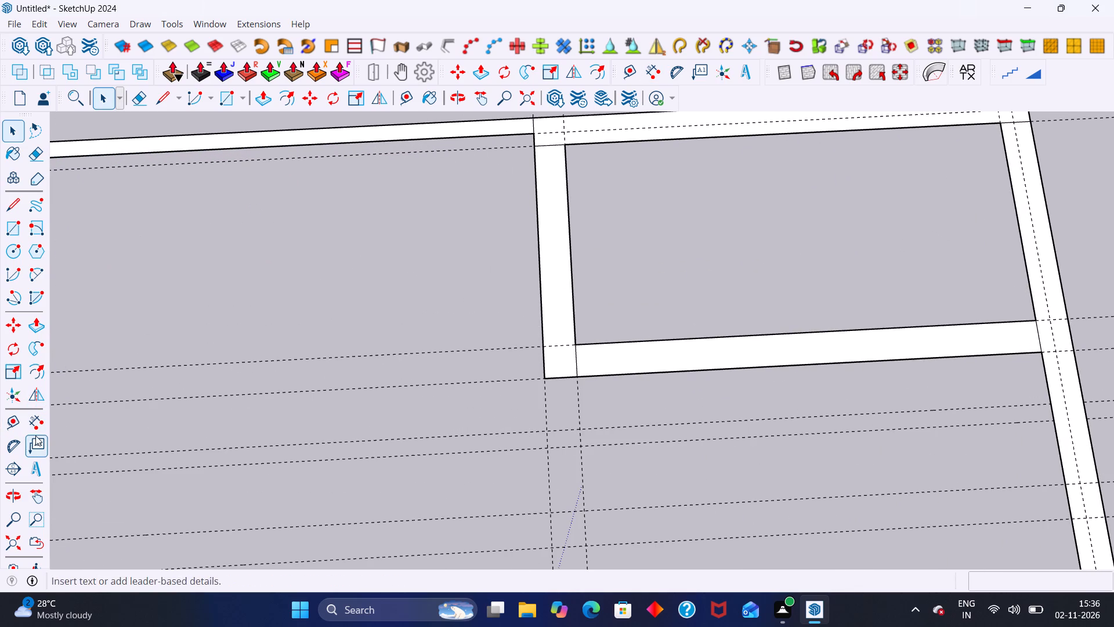
left_click(36, 415)
scroll(152, 375, "down", 5)
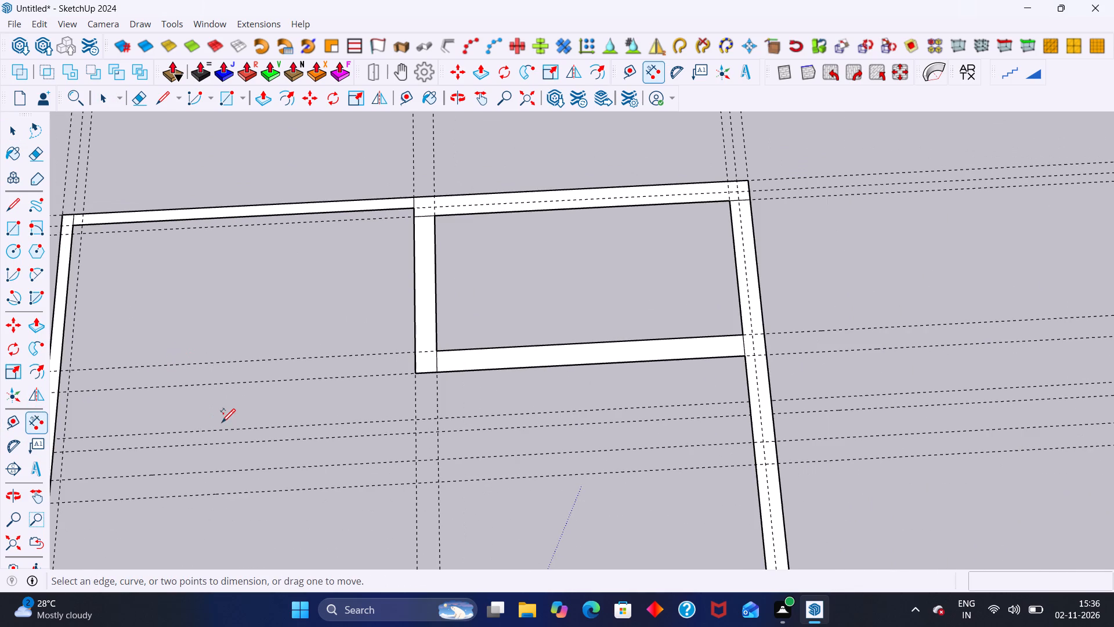
left_click(311, 222)
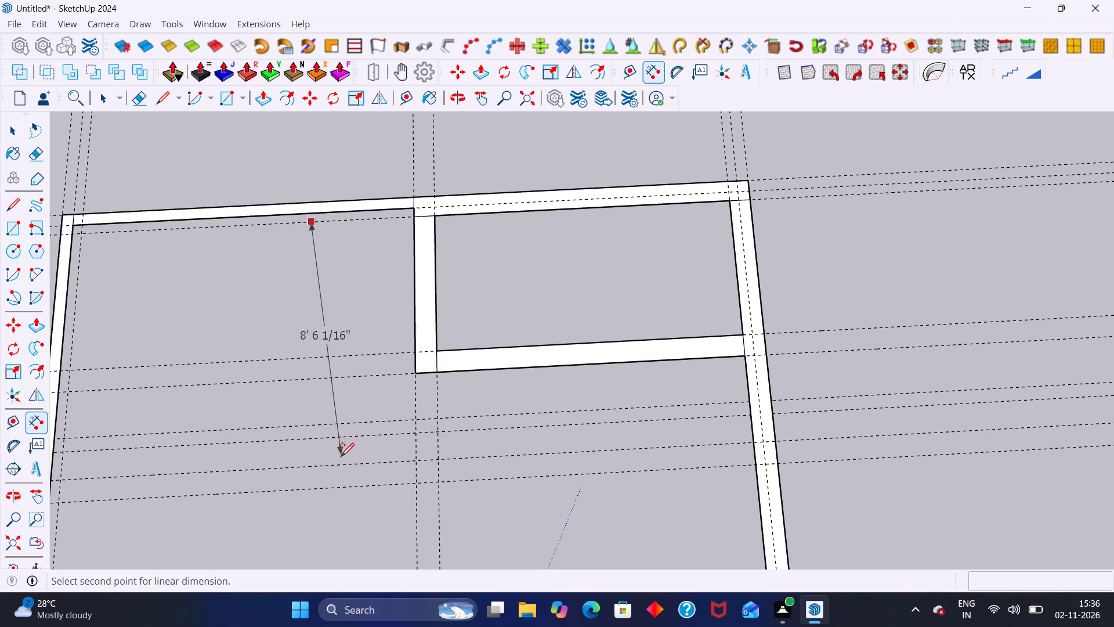
left_click(308, 463)
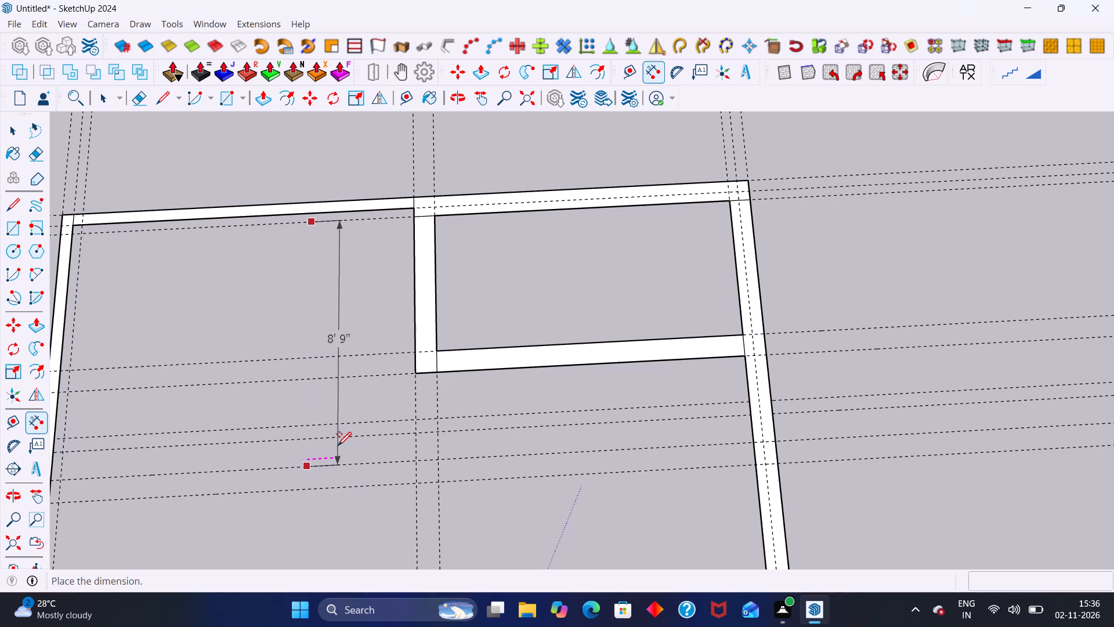
left_click(339, 446)
key("space")
Examine where the new dimension ends among the closely spaced cross guides beyond the small far-end room.
scroll(0, 514, "down", 2)
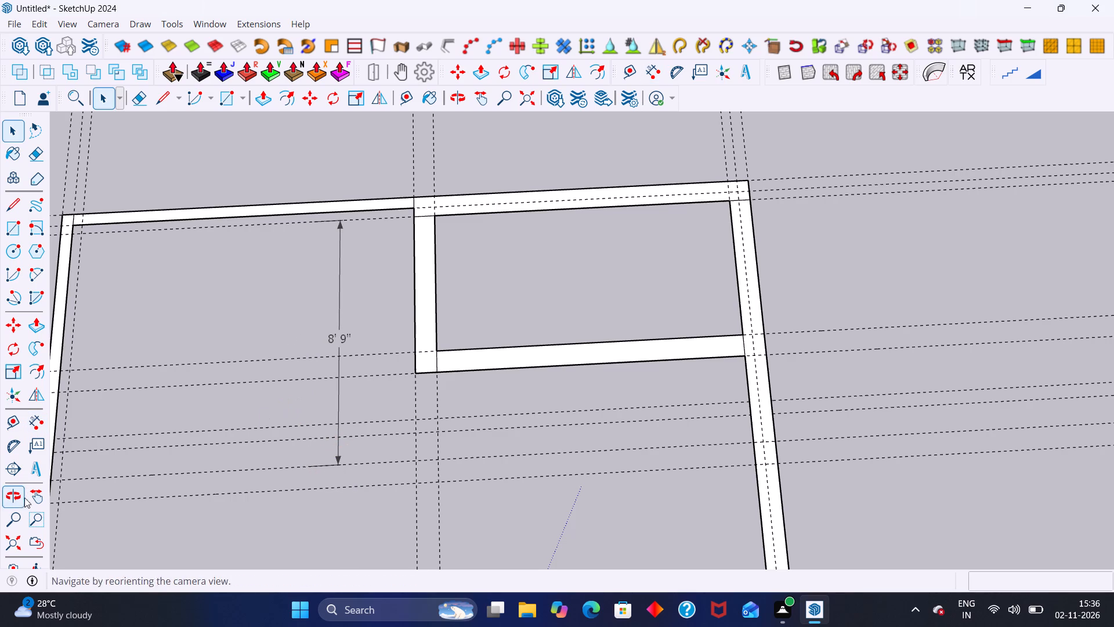
scroll(24, 498, "down", 5)
middle_click_drag(254, 502, 258, 467)
scroll(259, 460, "up", 4)
scroll(309, 419, "down", 2)
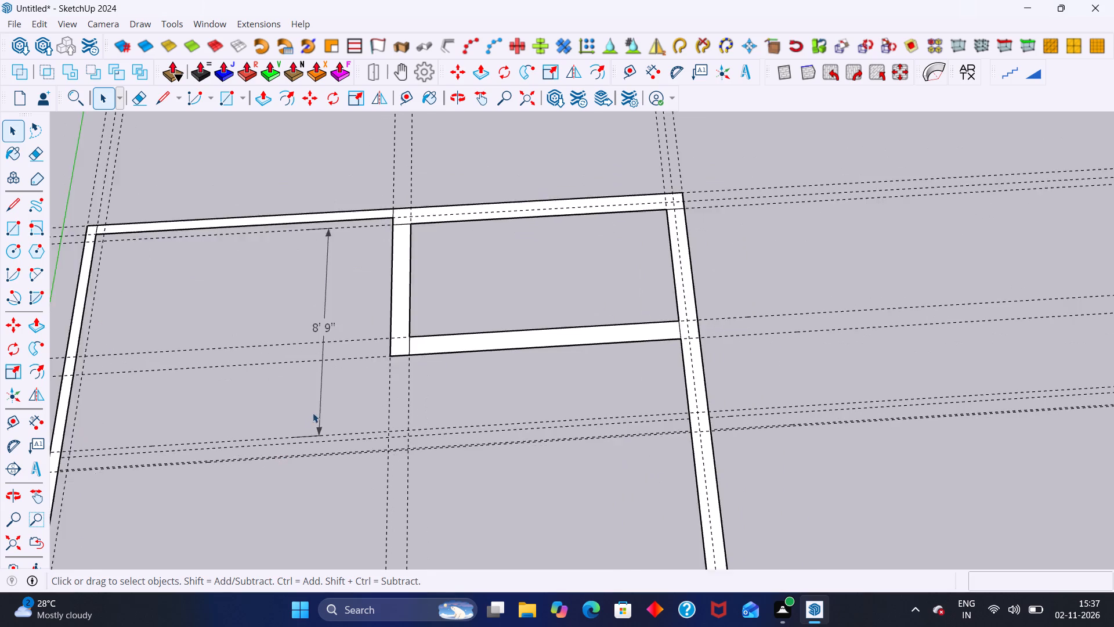
scroll(313, 413, "down", 3)
middle_click_drag(249, 398, 255, 415)
scroll(245, 427, "up", 6)
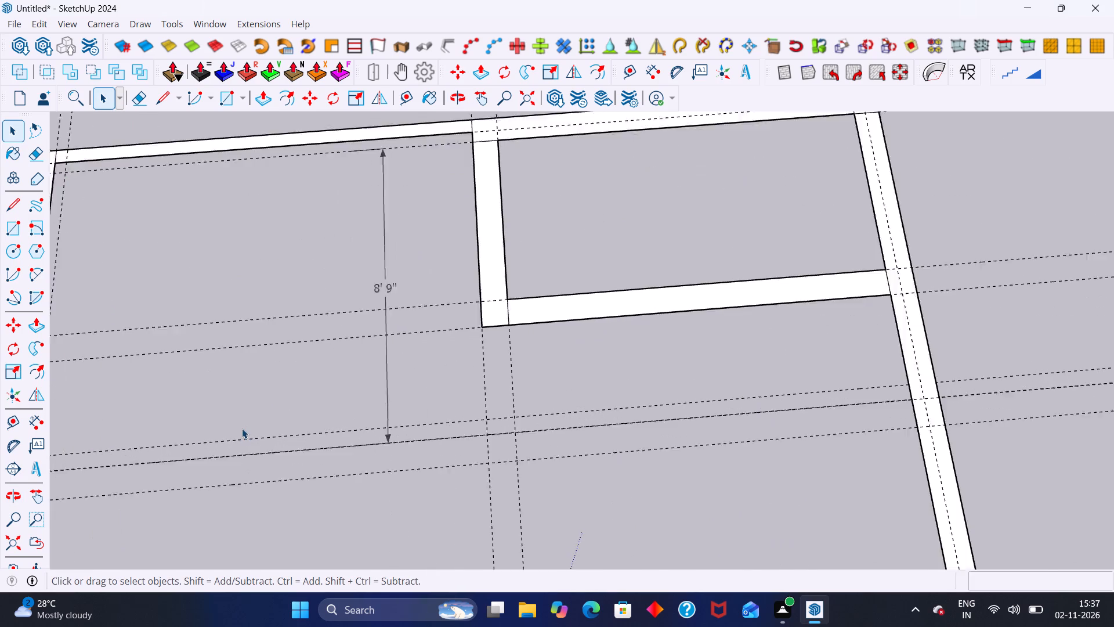
scroll(242, 428, "up", 20)
scroll(242, 428, "up", 2)
scroll(291, 361, "down", 2)
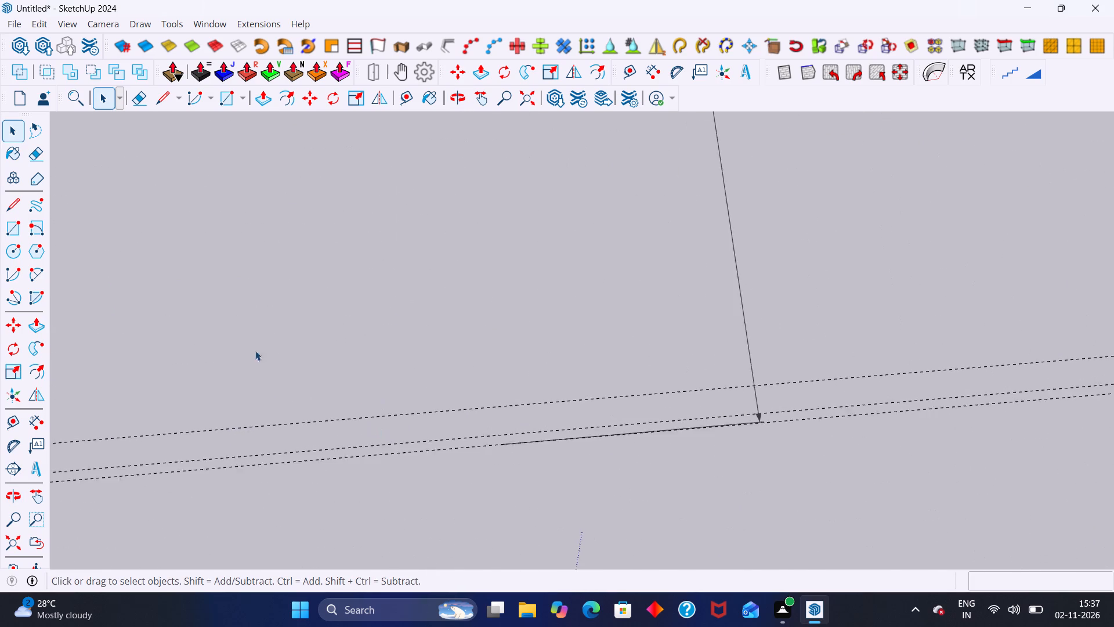
scroll(255, 351, "down", 9)
scroll(479, 392, "up", 5)
scroll(424, 352, "up", 2)
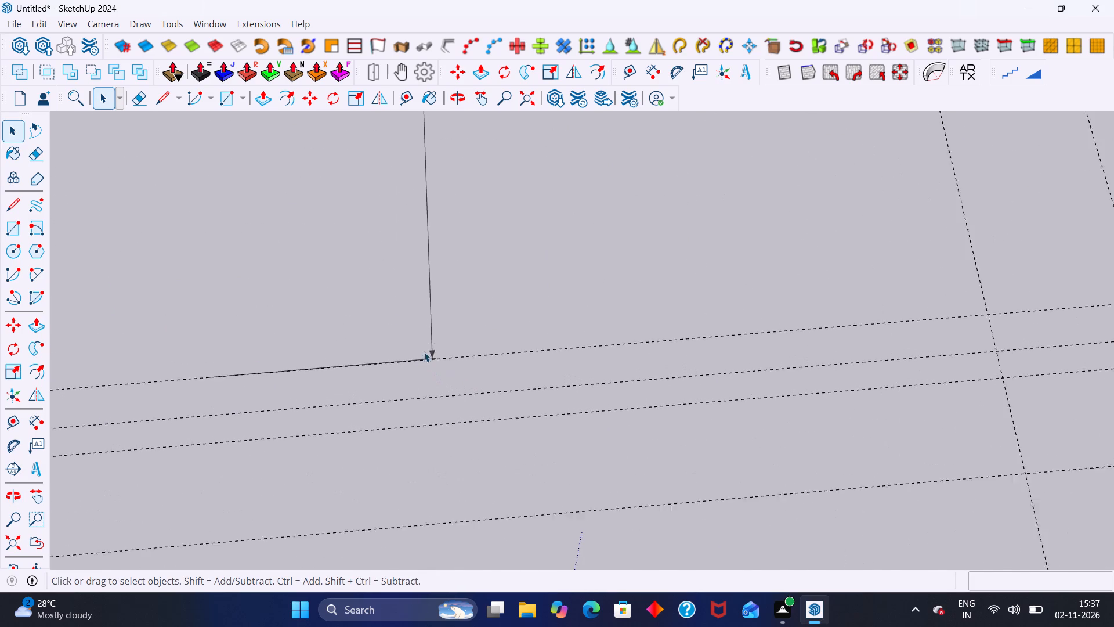
scroll(424, 352, "up", 10)
scroll(392, 317, "down", 18)
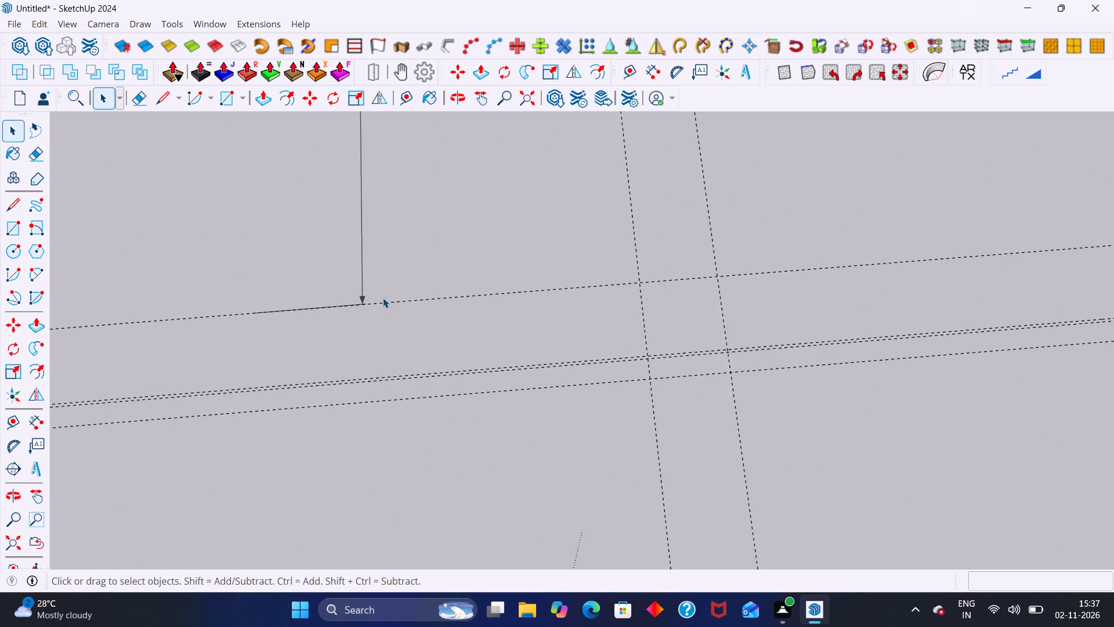
scroll(383, 298, "down", 8)
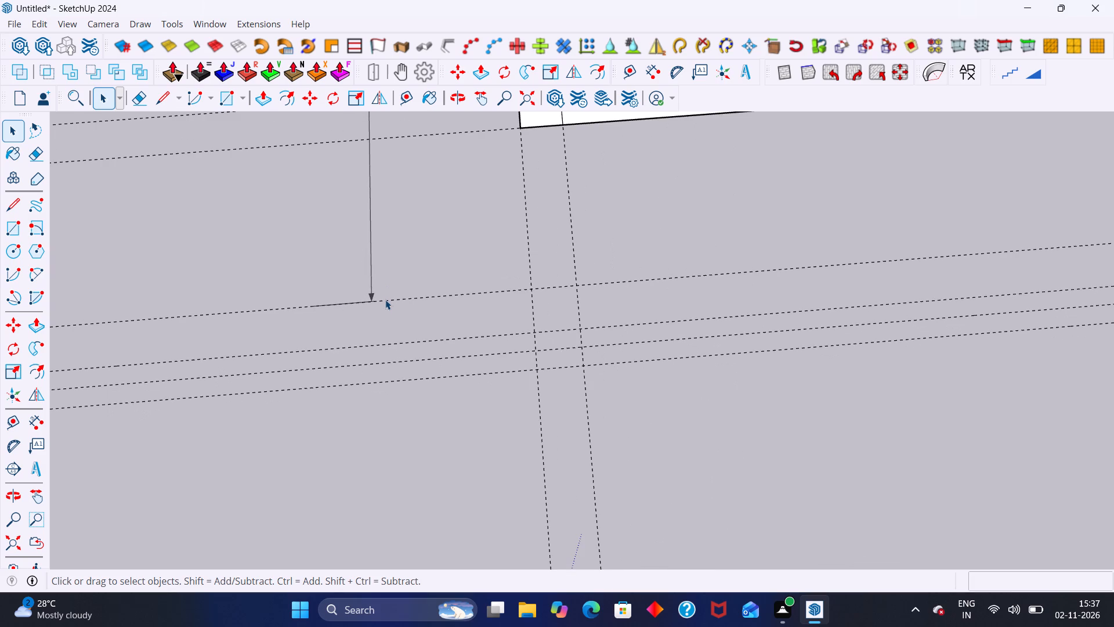
scroll(384, 309, "down", 1)
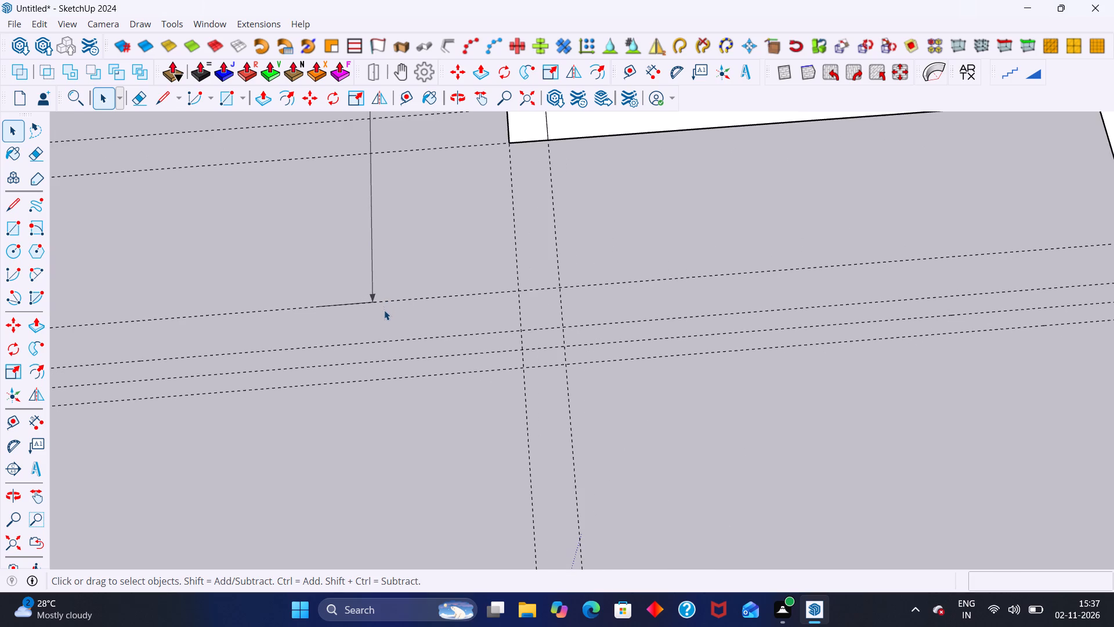
scroll(384, 310, "down", 12)
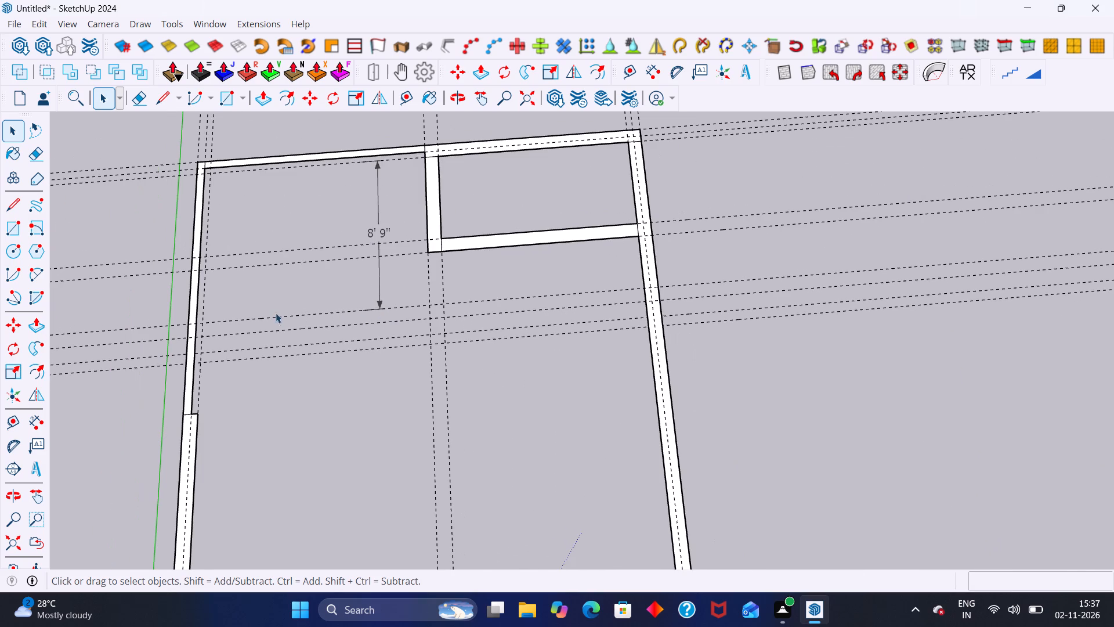
scroll(274, 301, "down", 13)
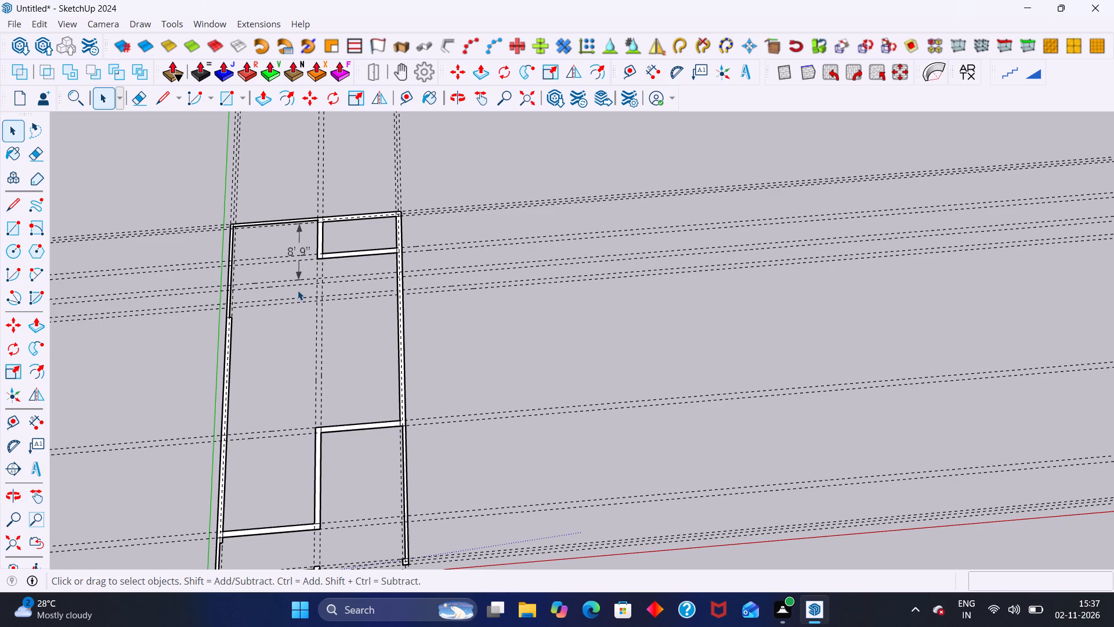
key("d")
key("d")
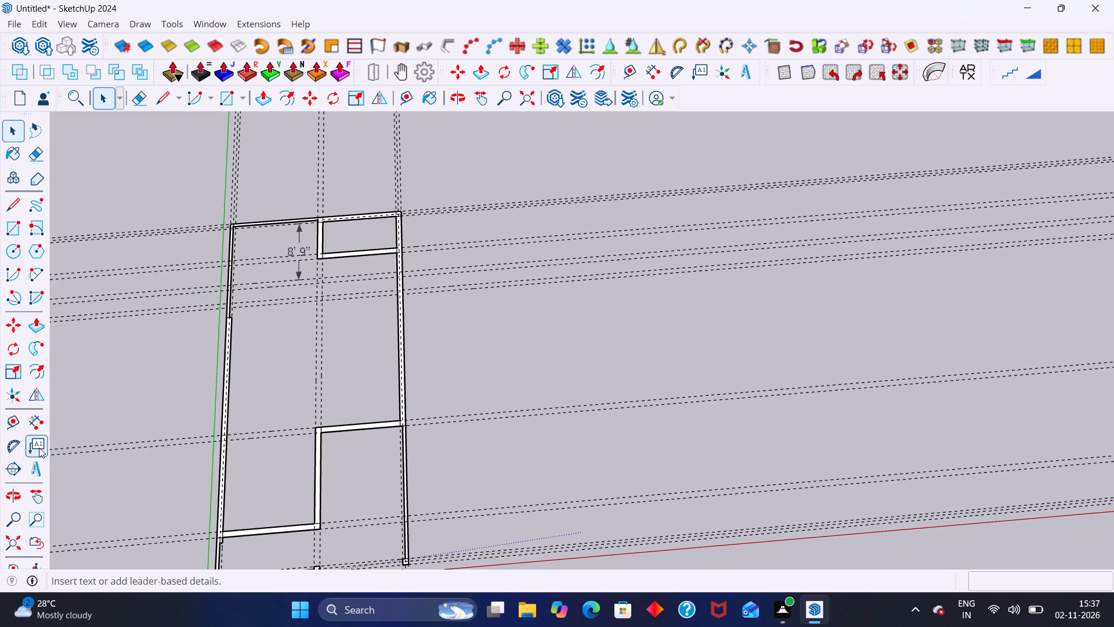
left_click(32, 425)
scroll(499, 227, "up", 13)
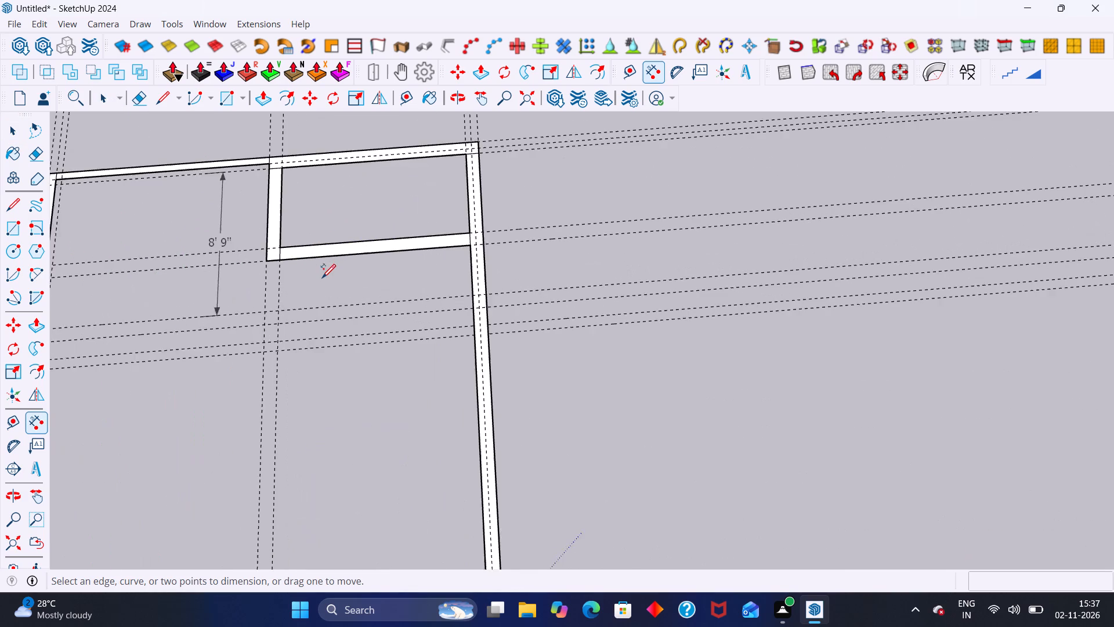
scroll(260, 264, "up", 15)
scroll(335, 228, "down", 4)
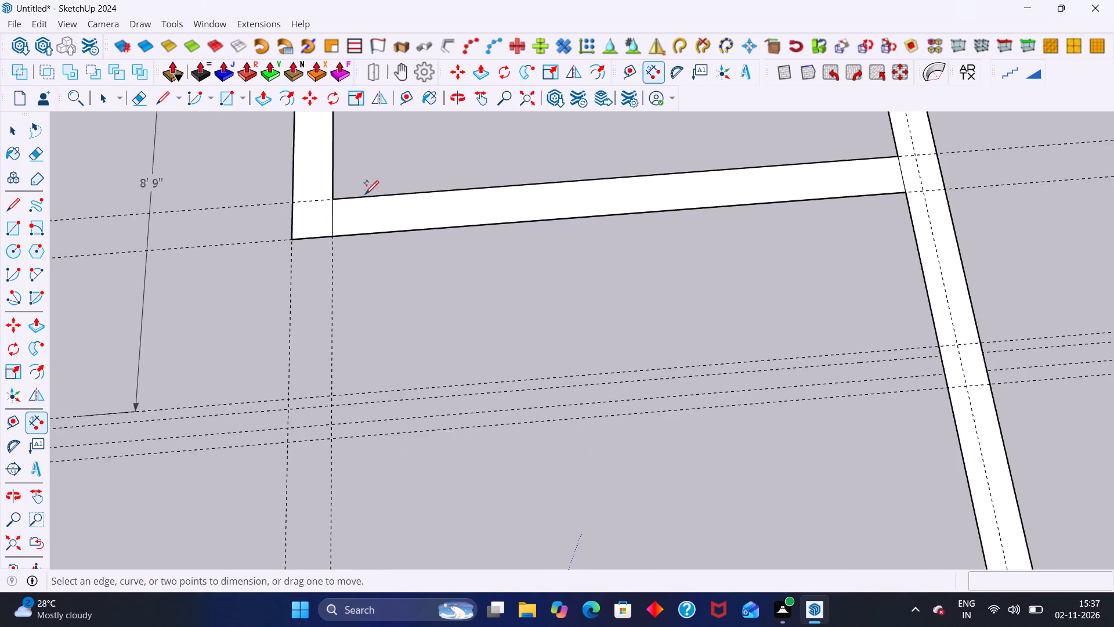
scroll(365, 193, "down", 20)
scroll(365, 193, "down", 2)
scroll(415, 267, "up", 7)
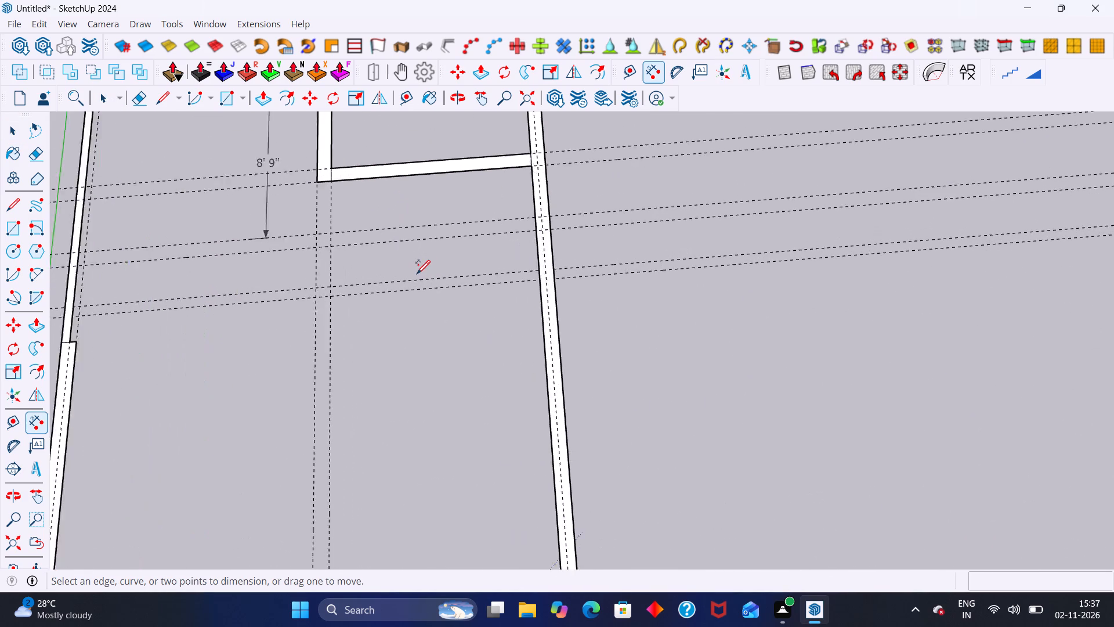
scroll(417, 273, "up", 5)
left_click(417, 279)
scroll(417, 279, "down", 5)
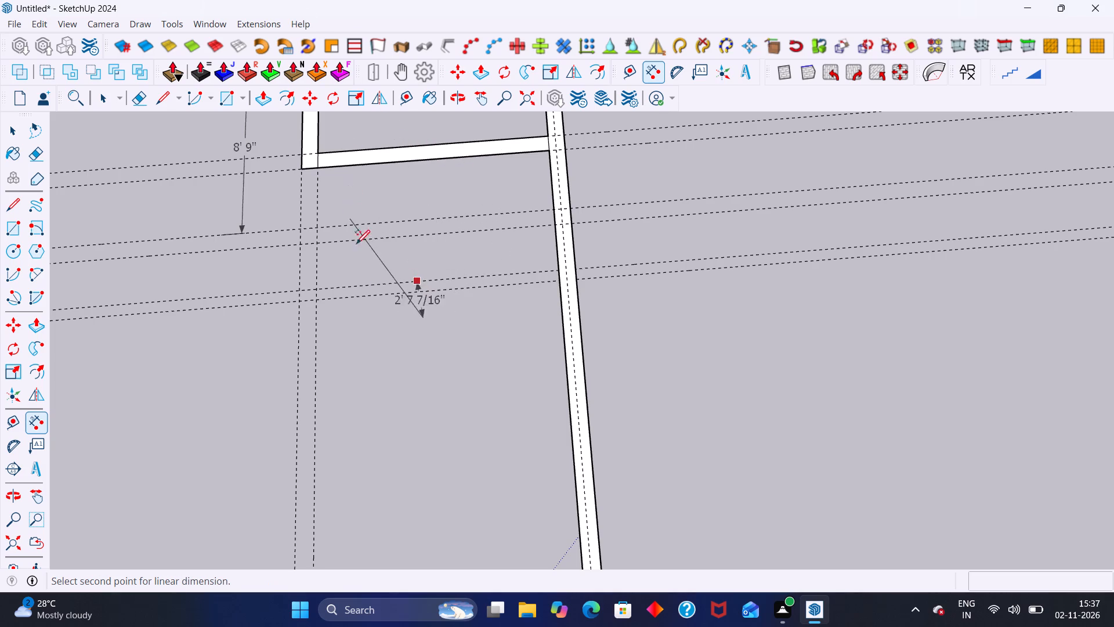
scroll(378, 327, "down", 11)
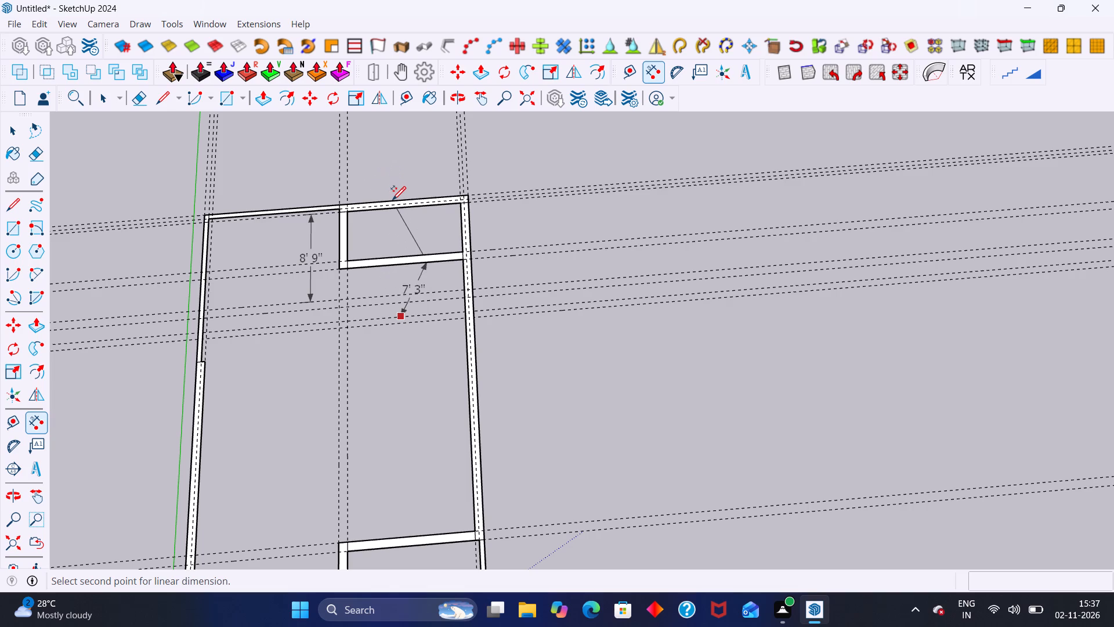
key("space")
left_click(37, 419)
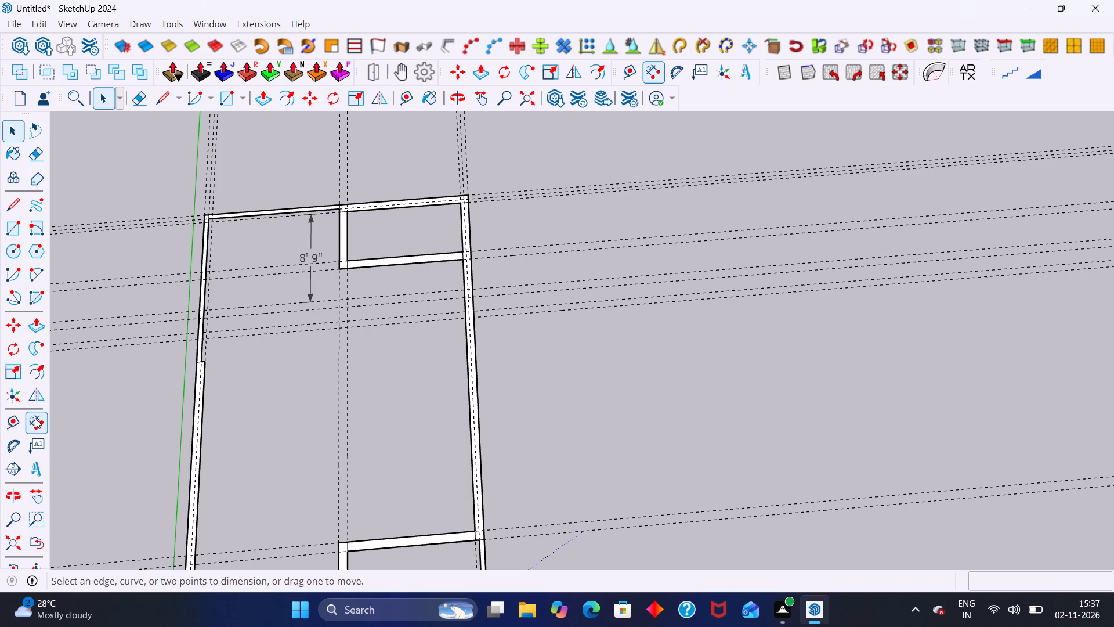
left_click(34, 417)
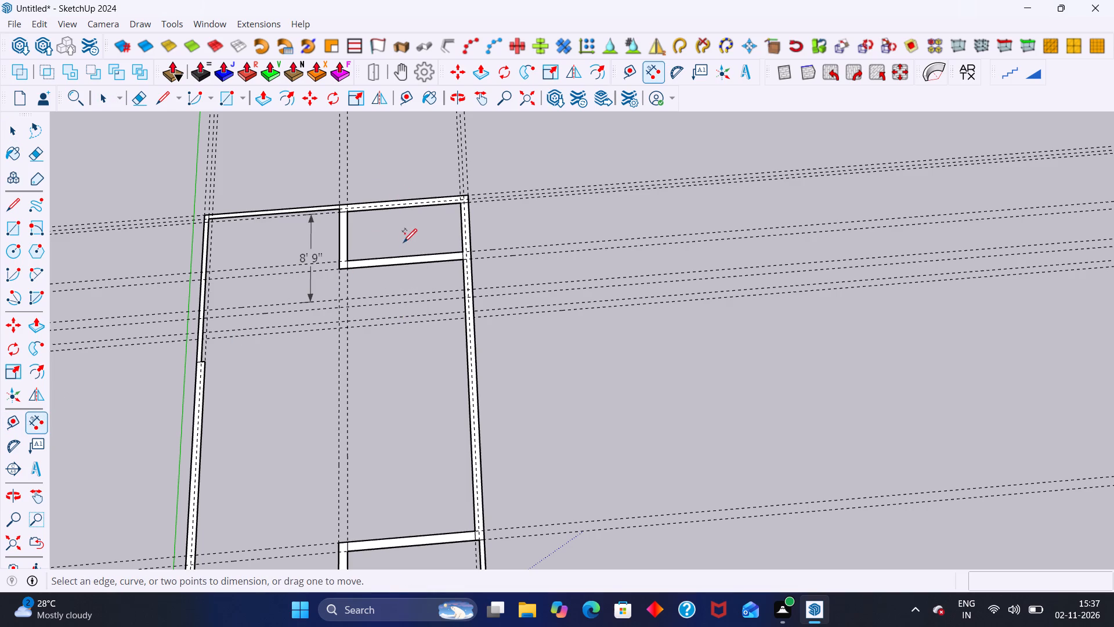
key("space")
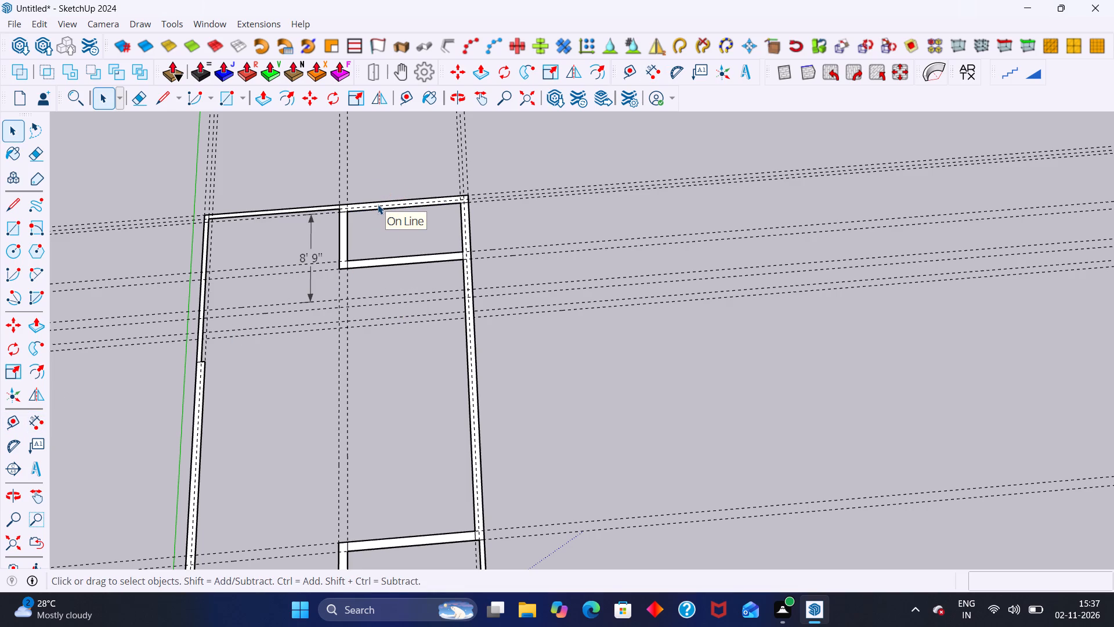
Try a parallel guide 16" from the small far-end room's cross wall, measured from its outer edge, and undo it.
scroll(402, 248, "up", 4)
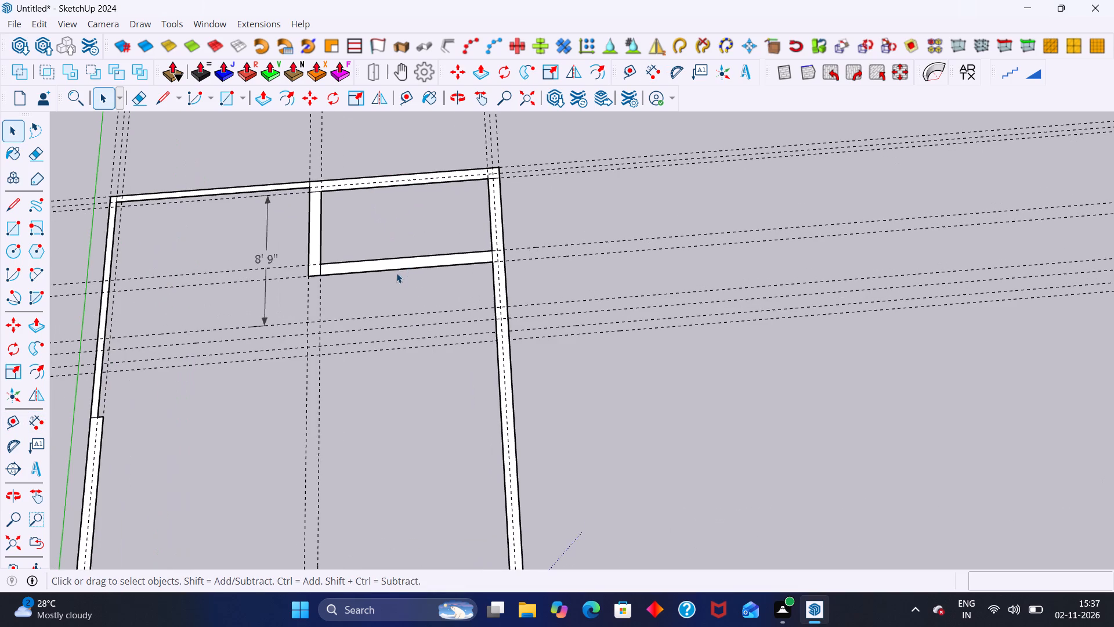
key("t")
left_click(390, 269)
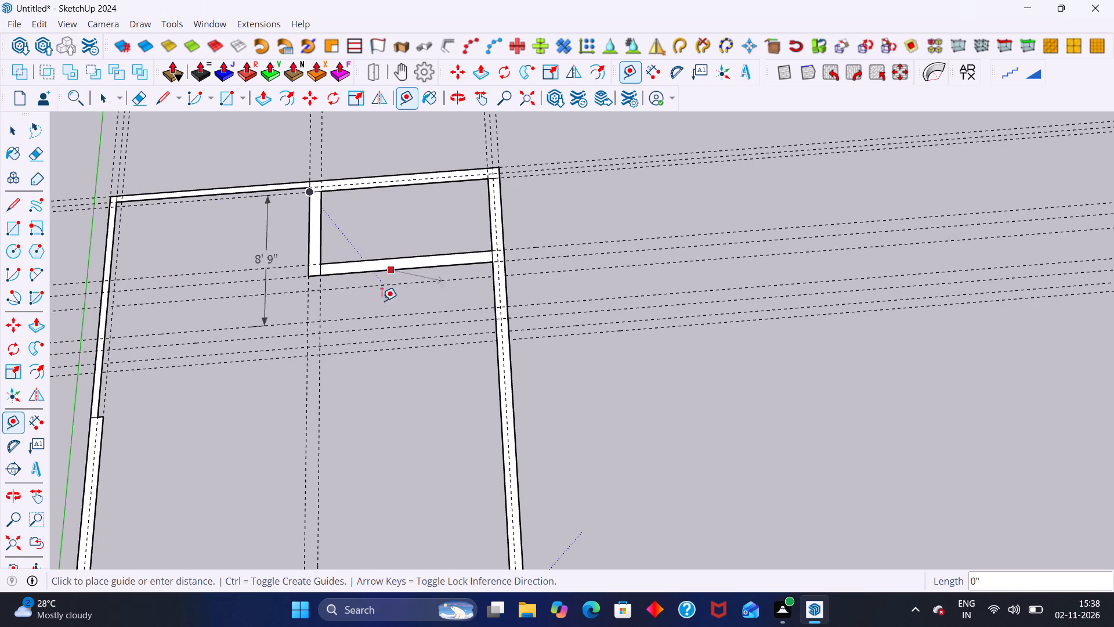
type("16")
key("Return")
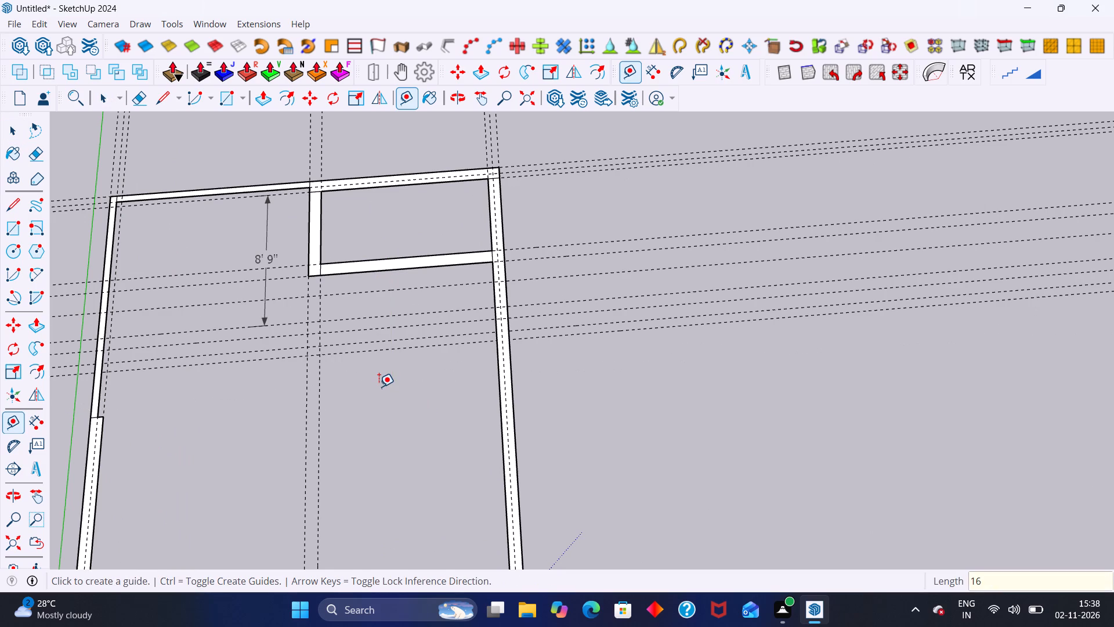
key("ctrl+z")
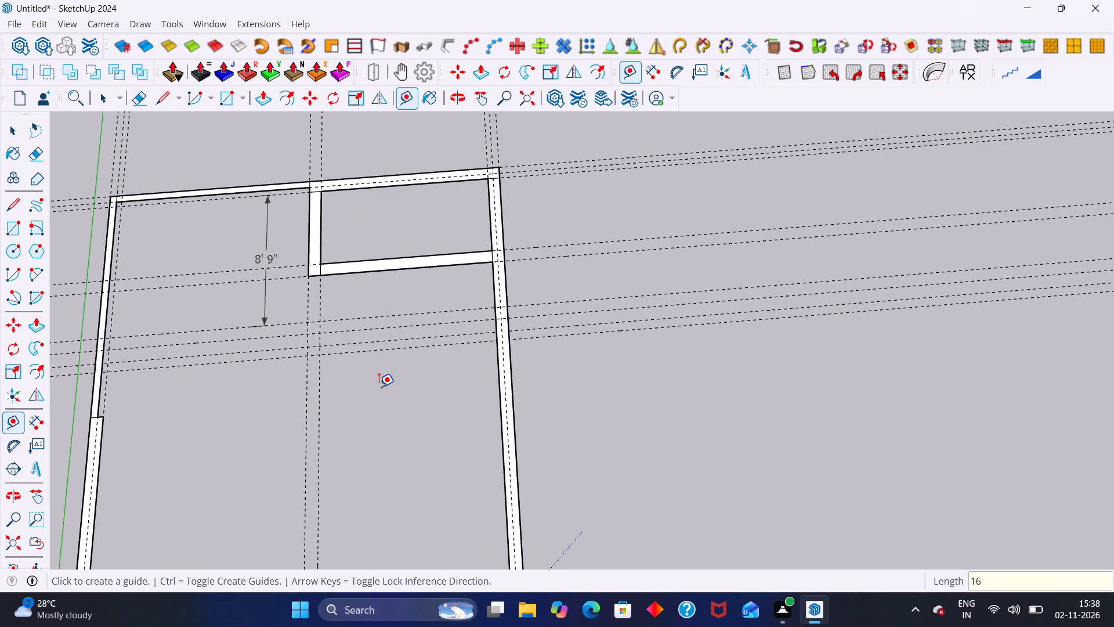
Place a guide 16' from the small far-end room's cross wall, with a parallel guide 9" beyond it, away from that room.
left_click(383, 270)
type("16'")
key("Return")
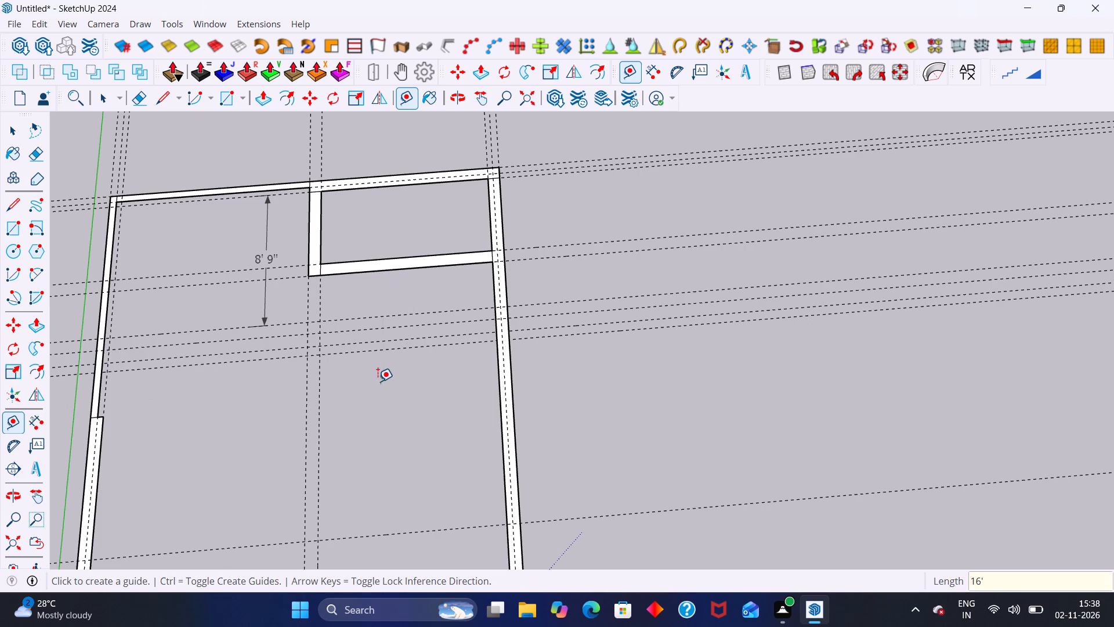
scroll(389, 337, "down", 7)
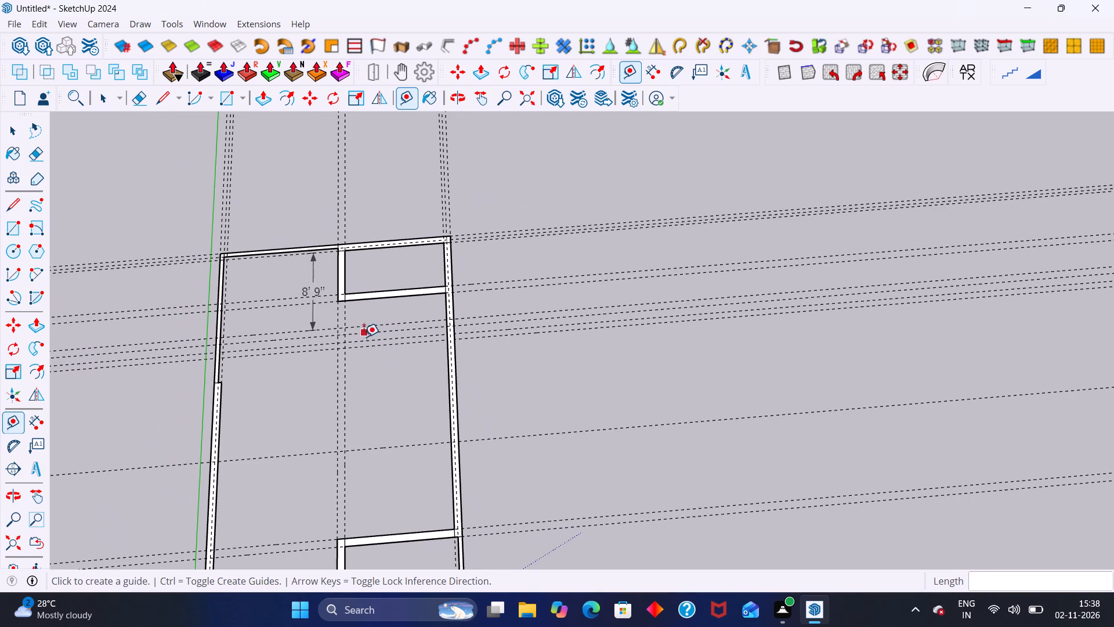
key("space")
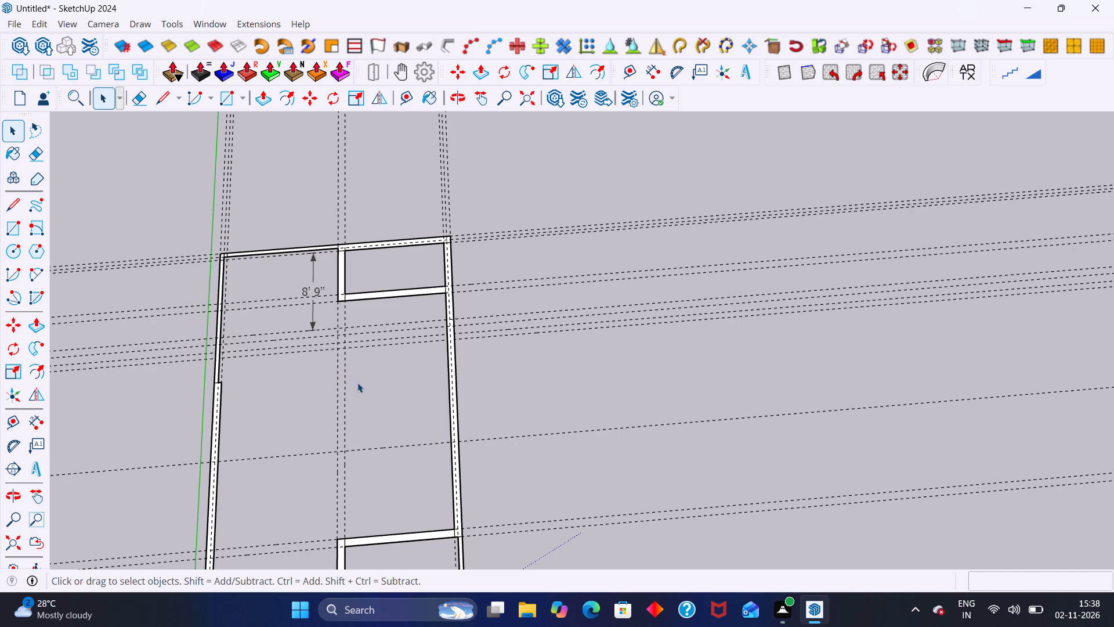
key("t")
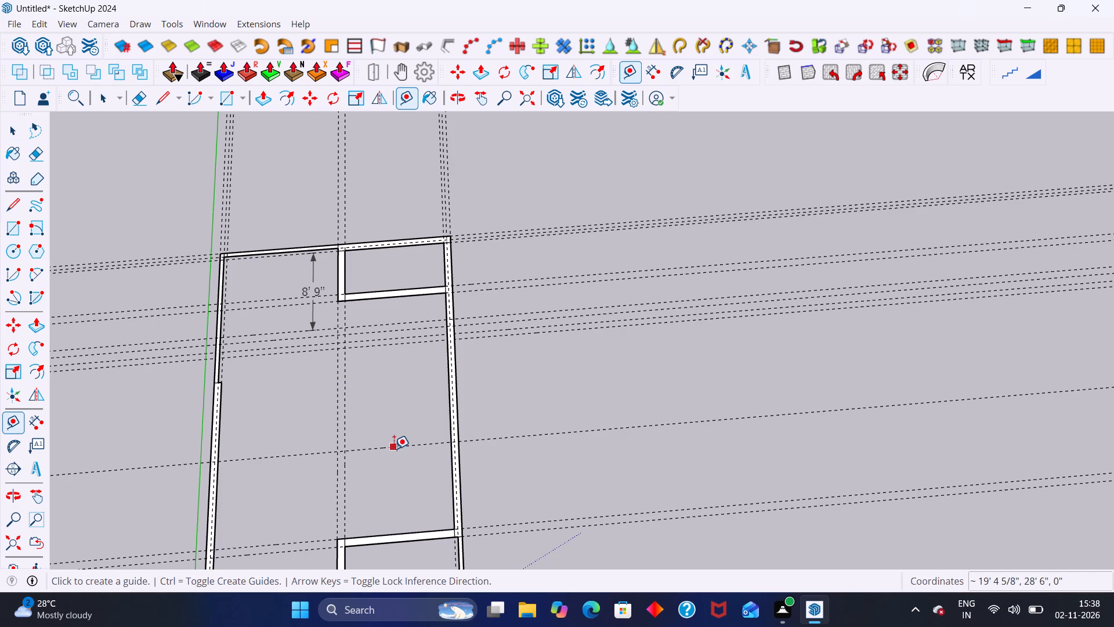
left_click(394, 449)
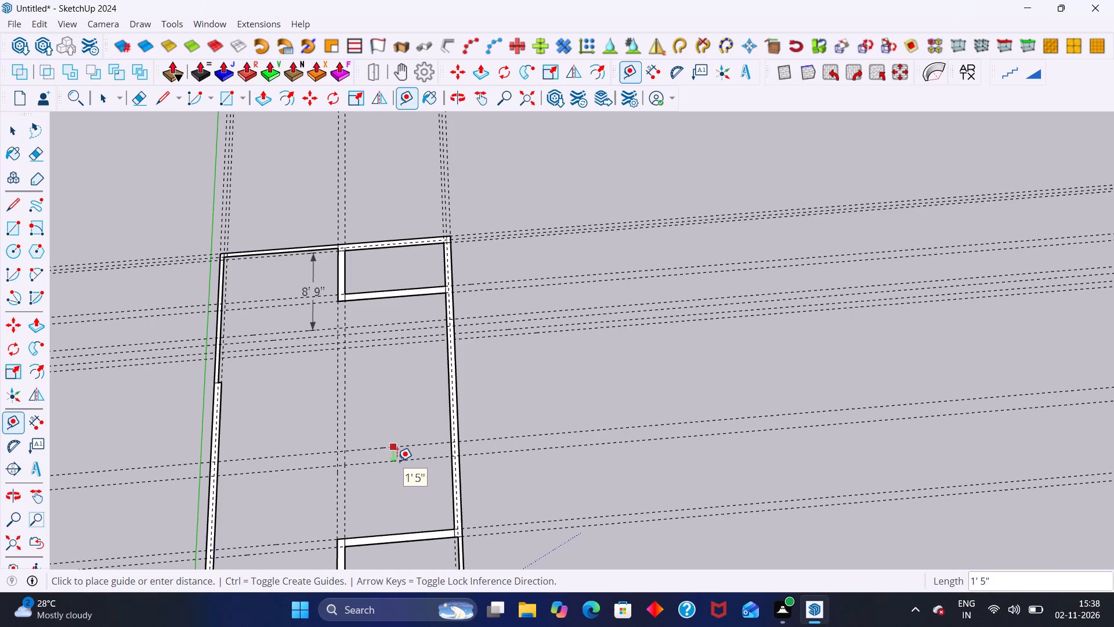
key("9")
key("Return")
key("space")
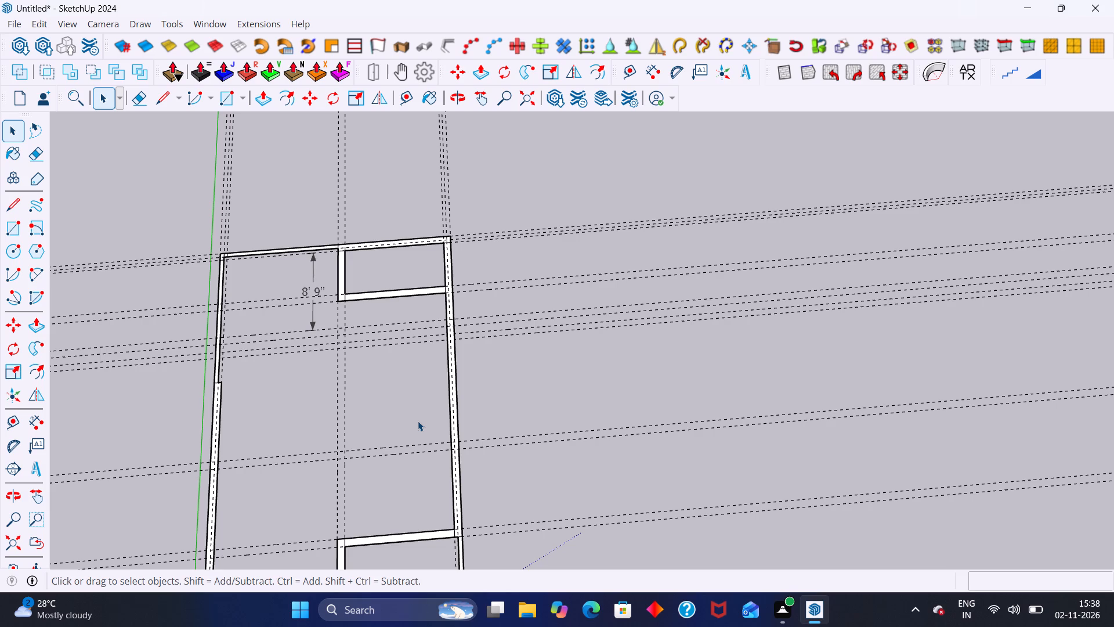
Place a lengthwise guide 13' in from the inner edge of the small room's outer side wall, plus a parallel guide 9" farther in.
scroll(448, 395, "up", 12)
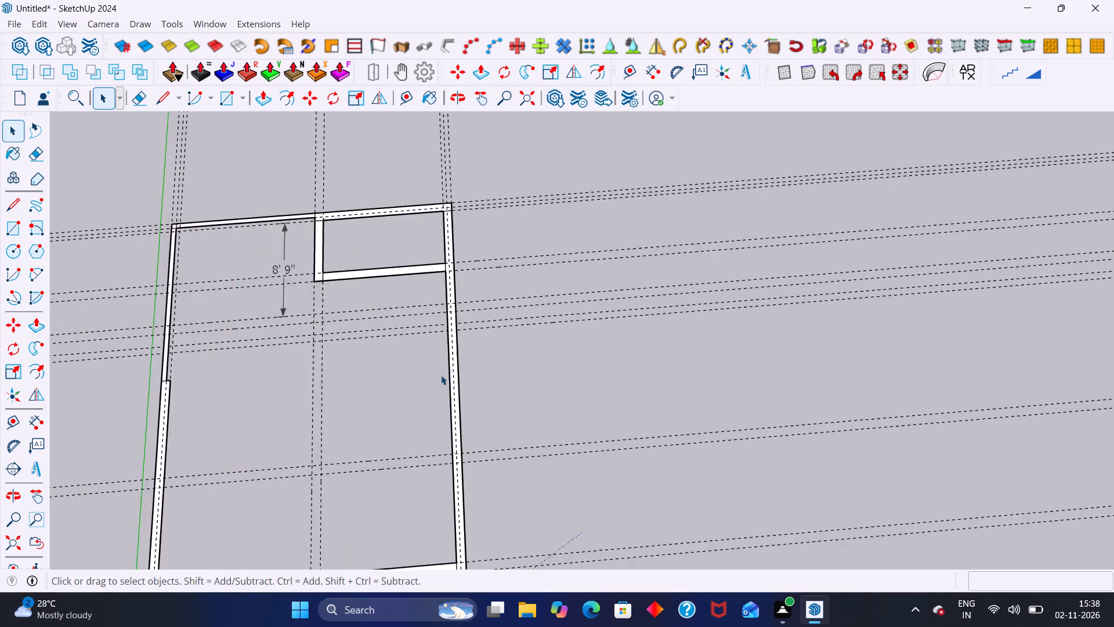
scroll(441, 375, "up", 5)
key("t")
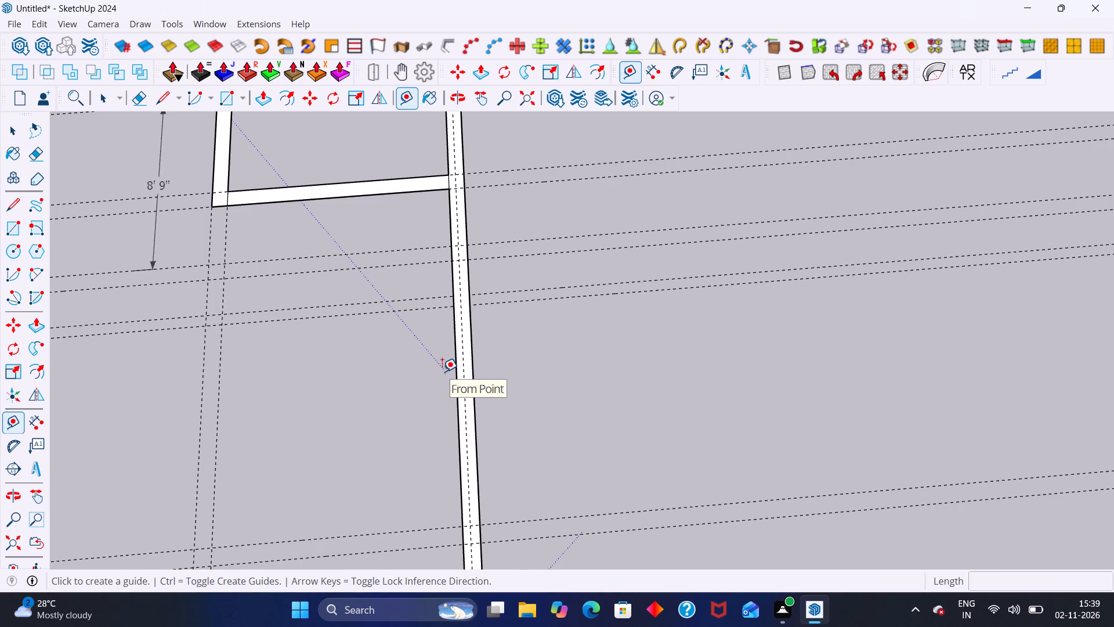
left_click(453, 366)
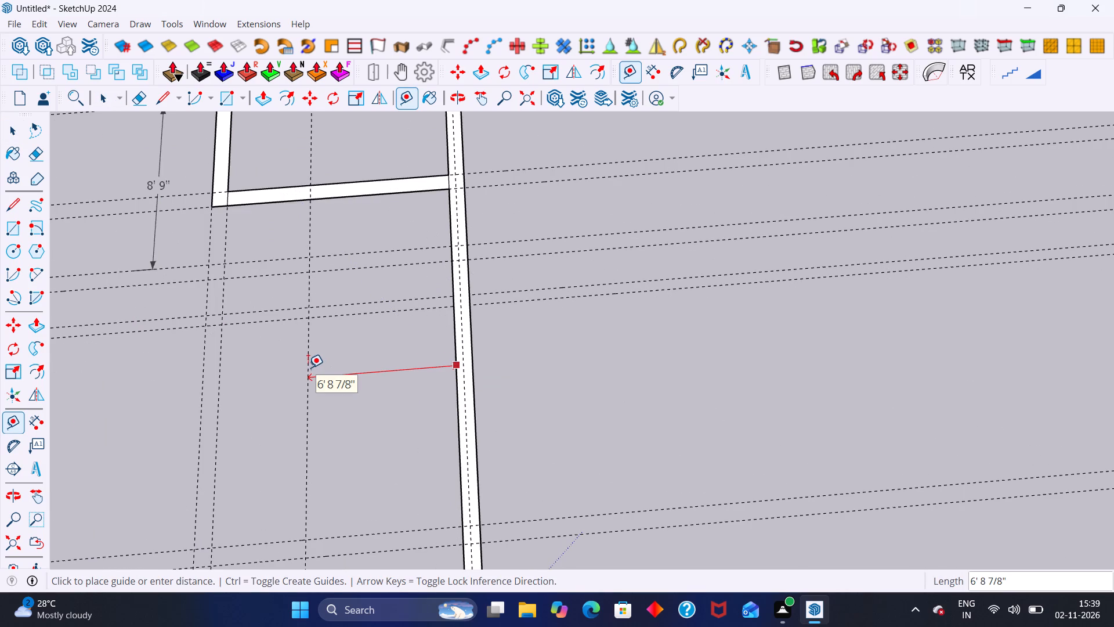
type("13'")
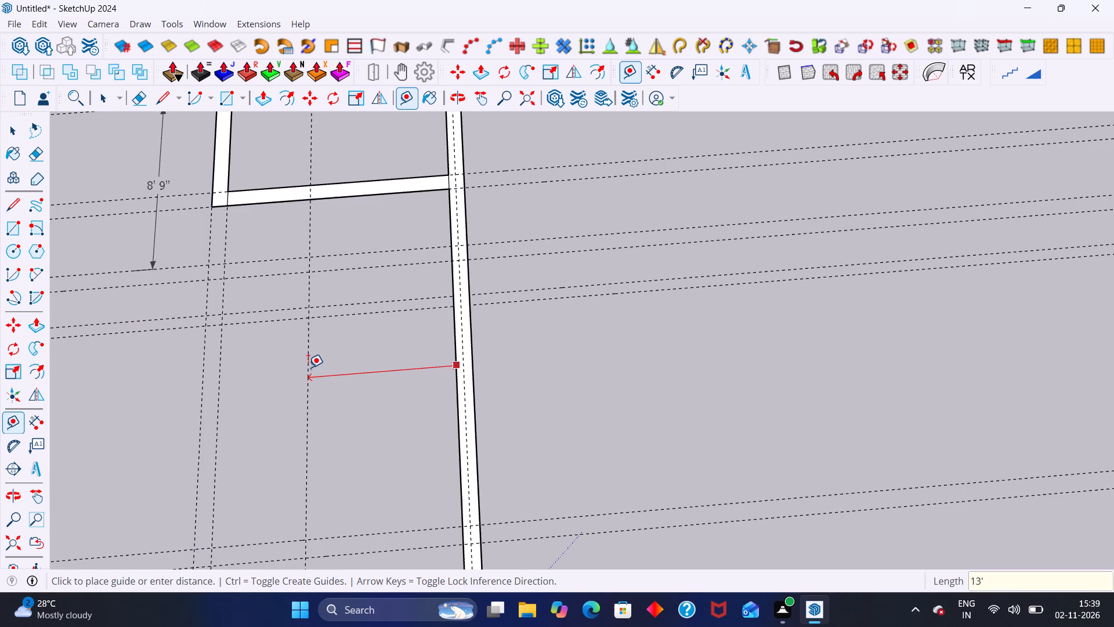
key("Return")
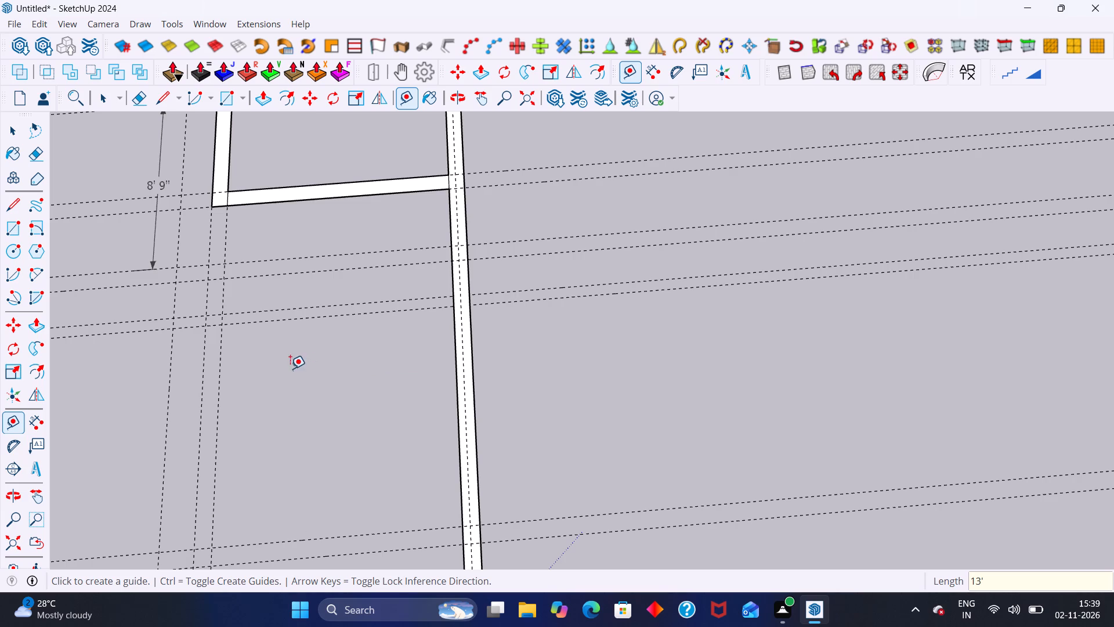
left_click(169, 373)
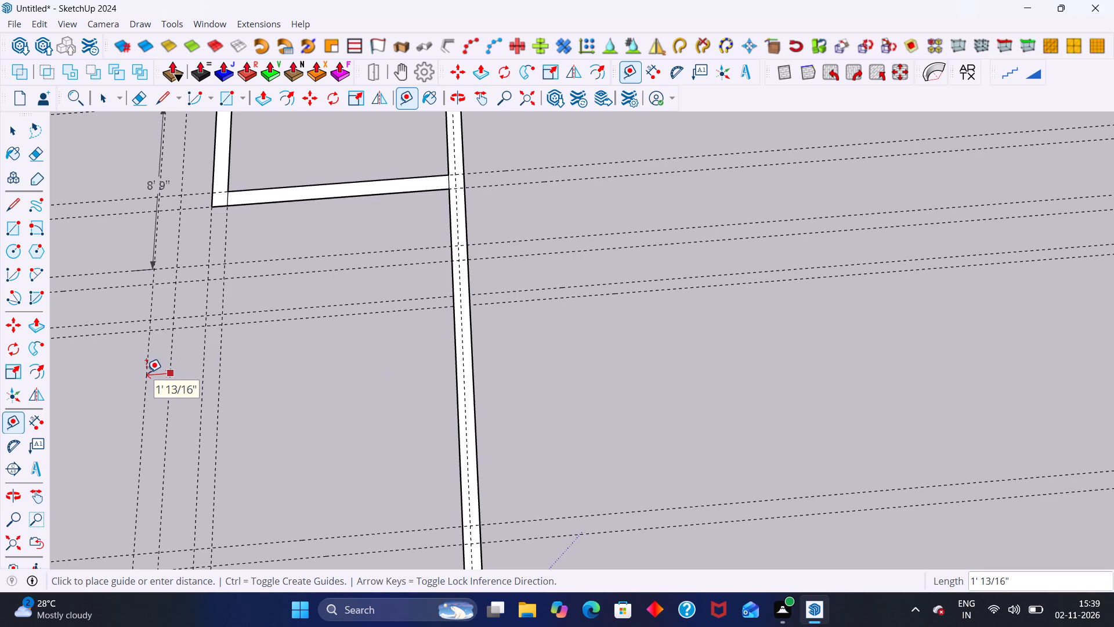
key("9")
key("Return")
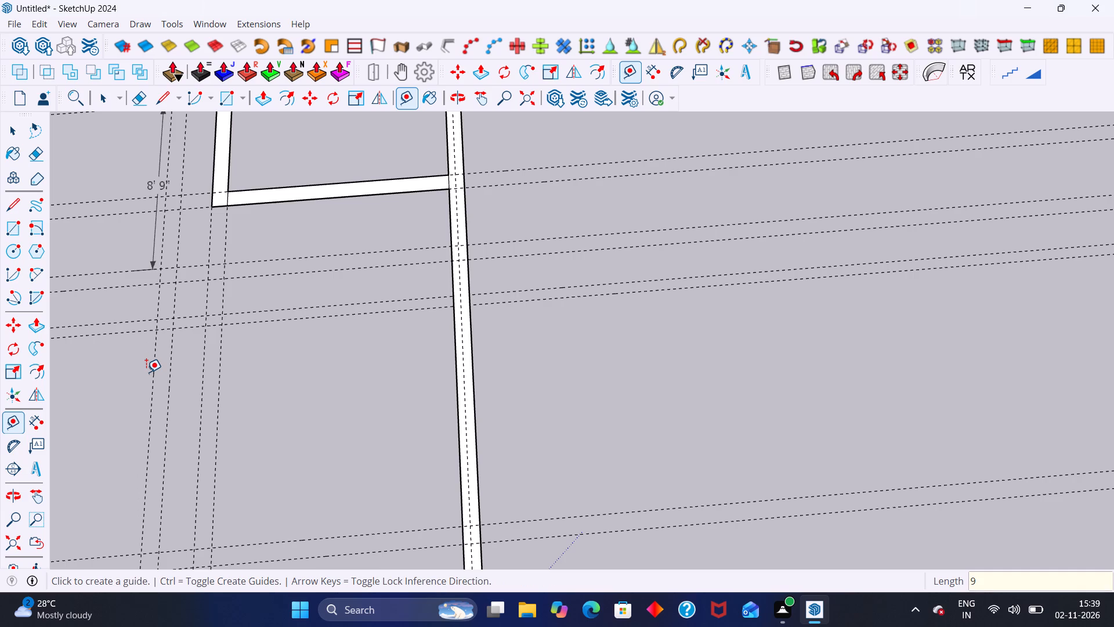
key("space")
Draw a 9" by 13' 9" cross wall between the new cross guides, from the outer side wall to the farther lengthwise guide.
scroll(249, 359, "down", 13)
scroll(204, 462, "up", 2)
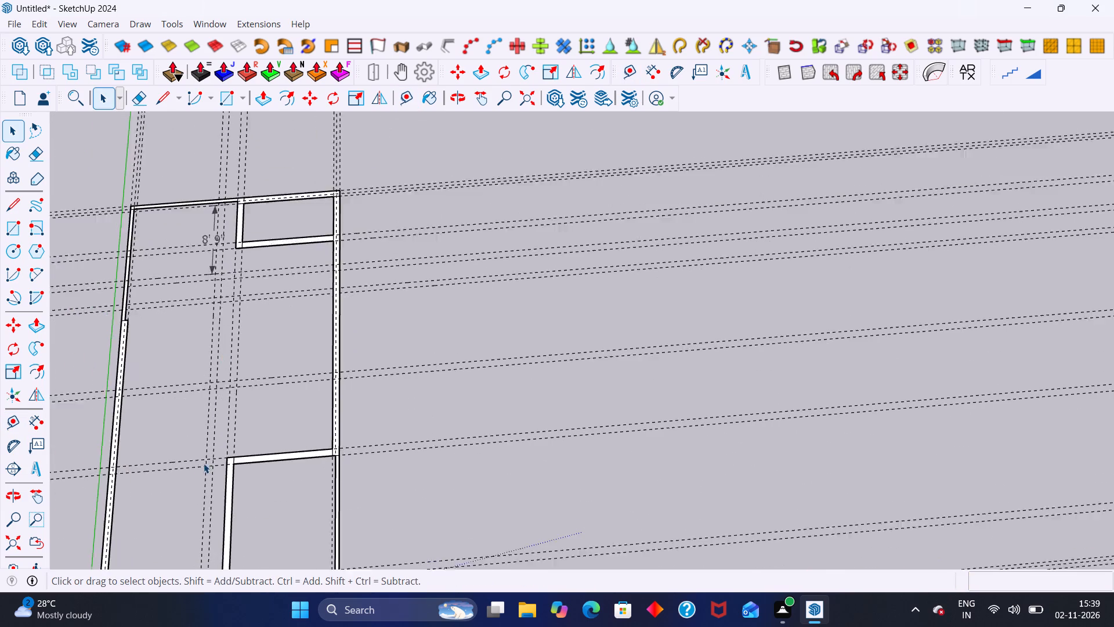
scroll(204, 463, "up", 3)
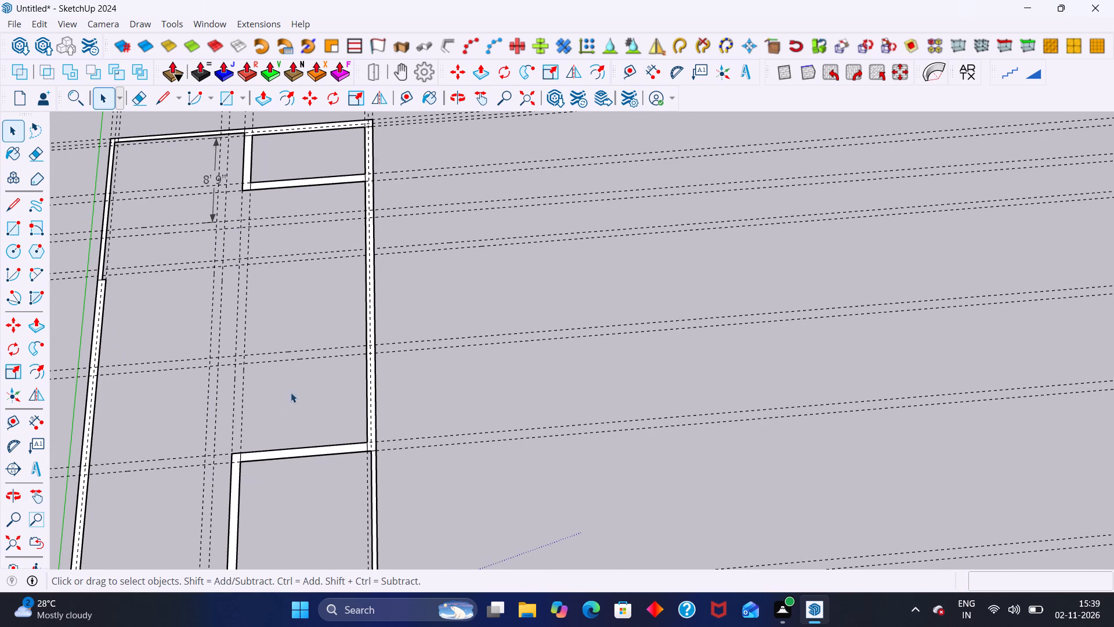
scroll(250, 366, "up", 8)
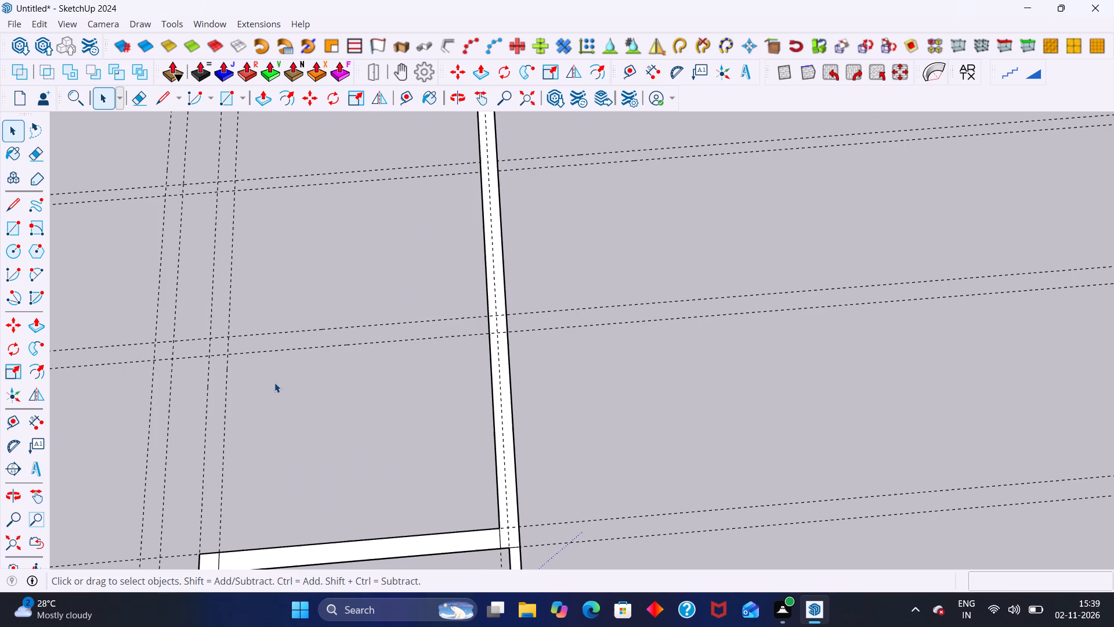
scroll(274, 383, "down", 1)
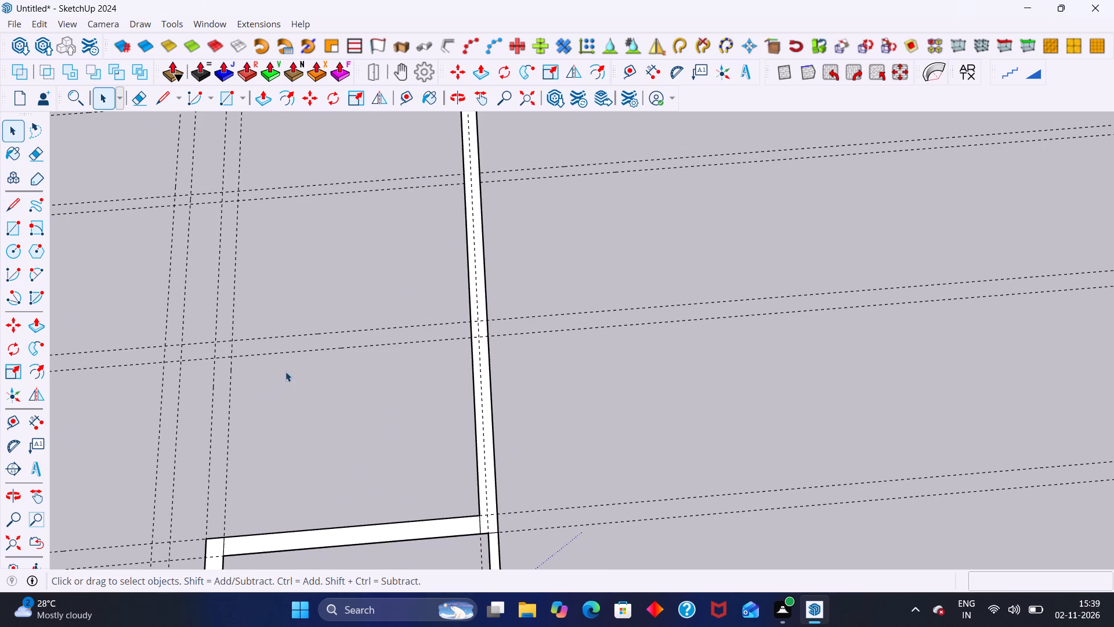
key("r")
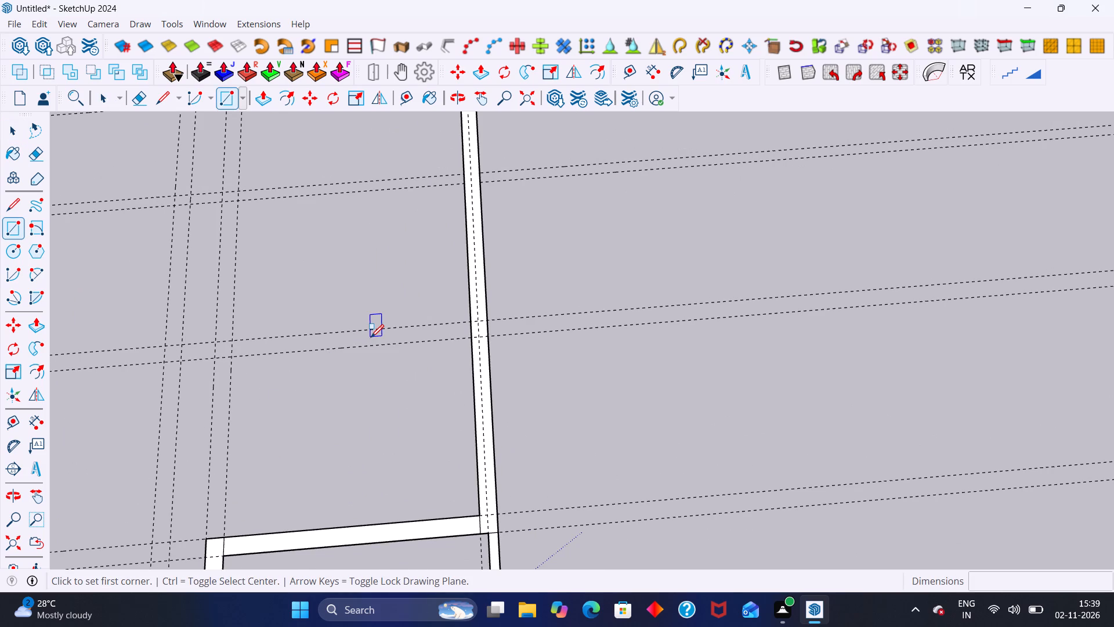
left_click(471, 321)
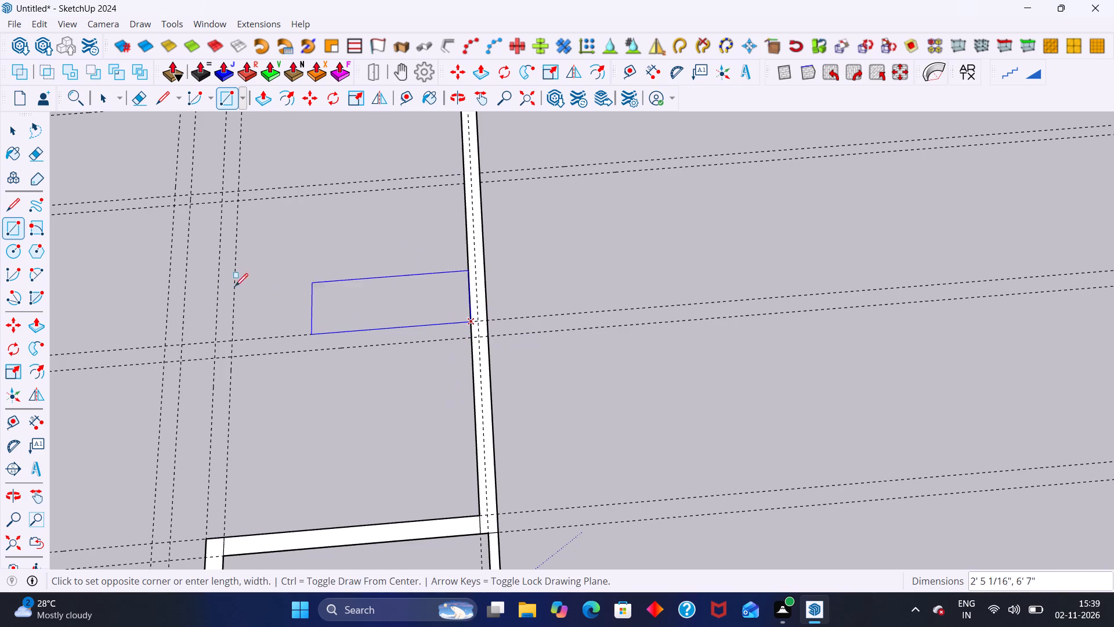
left_click(161, 361)
Delete the floor face filling the area around the new cross wall, keeping only the wall footprints.
scroll(169, 352, "down", 7)
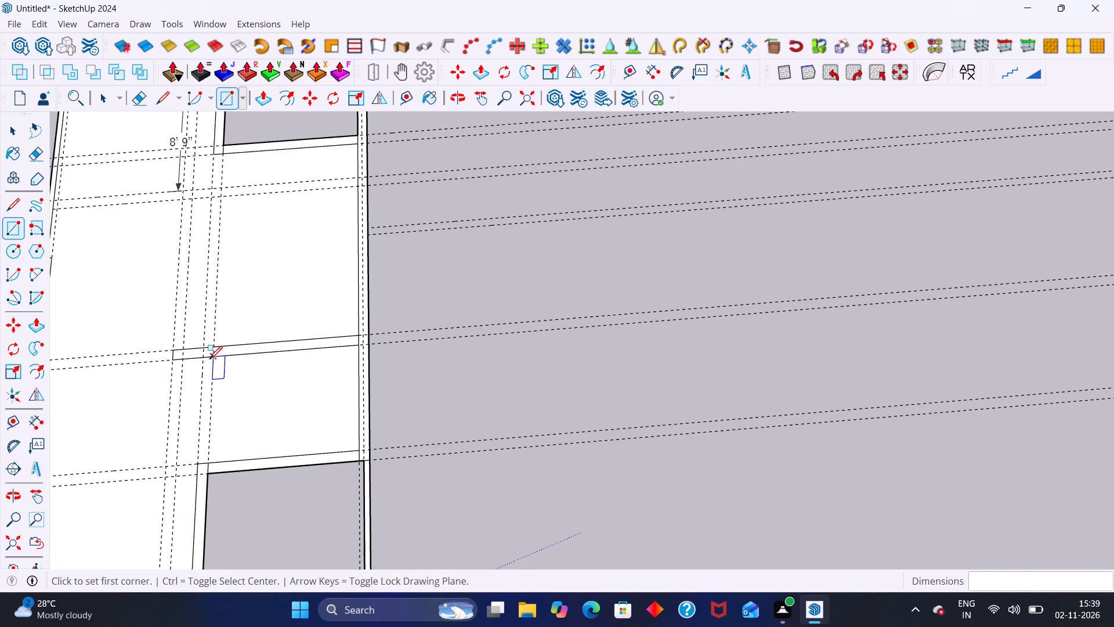
key("space")
left_click(252, 312)
key("Delete")
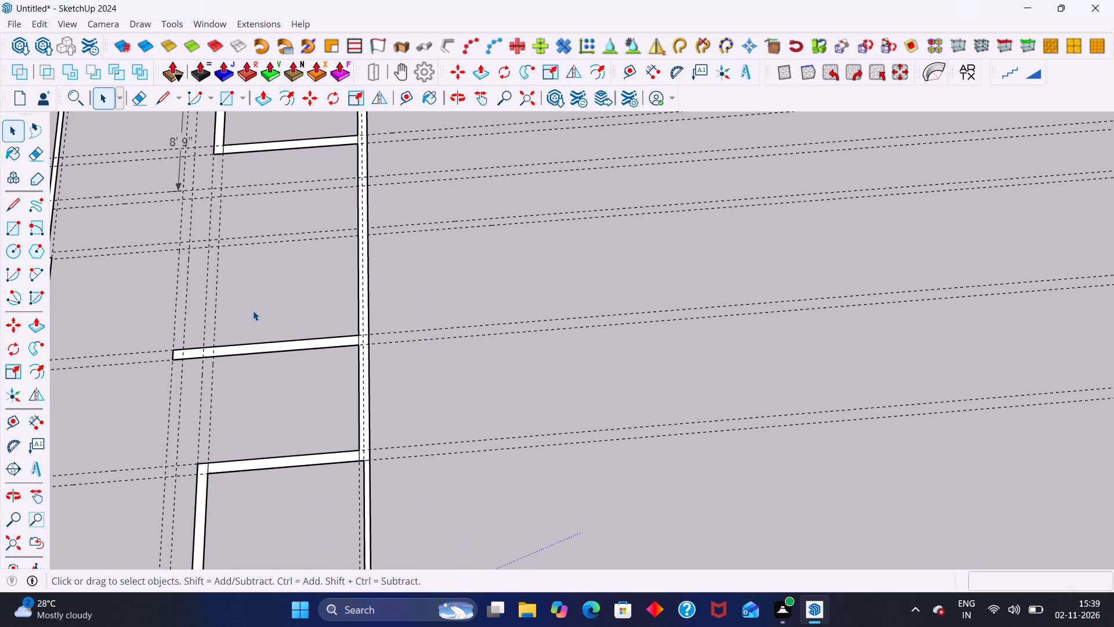
Extend the new cross wall with a 9" by 9' 9" rectangle from its free end to the opposite outer wall's inner edge.
scroll(256, 312, "down", 11)
scroll(206, 278, "up", 10)
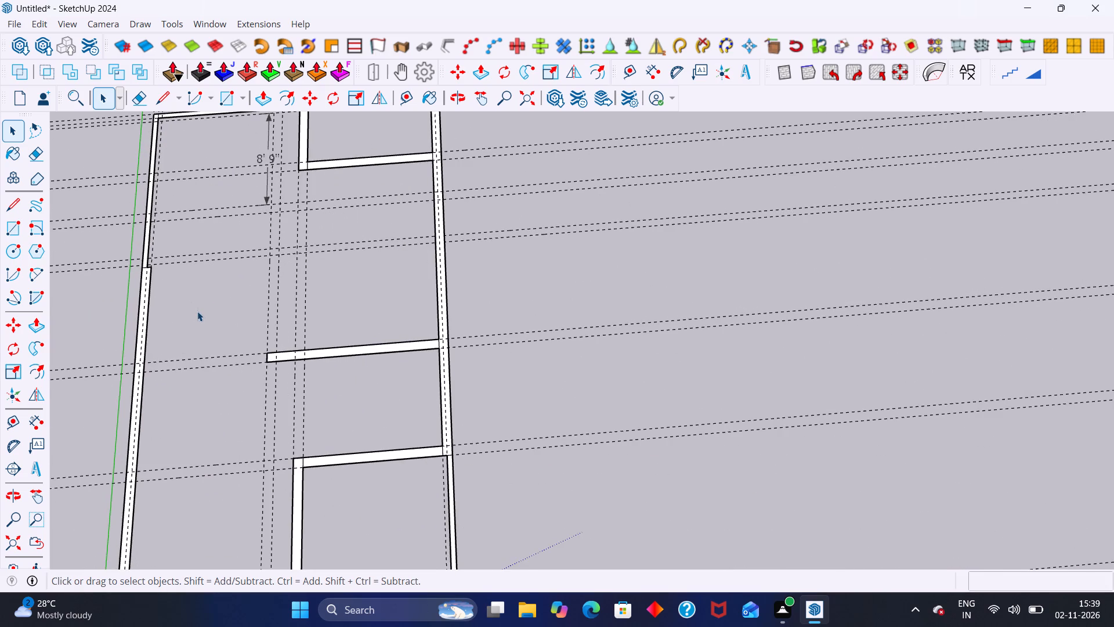
scroll(303, 285, "up", 9)
scroll(209, 389, "down", 3)
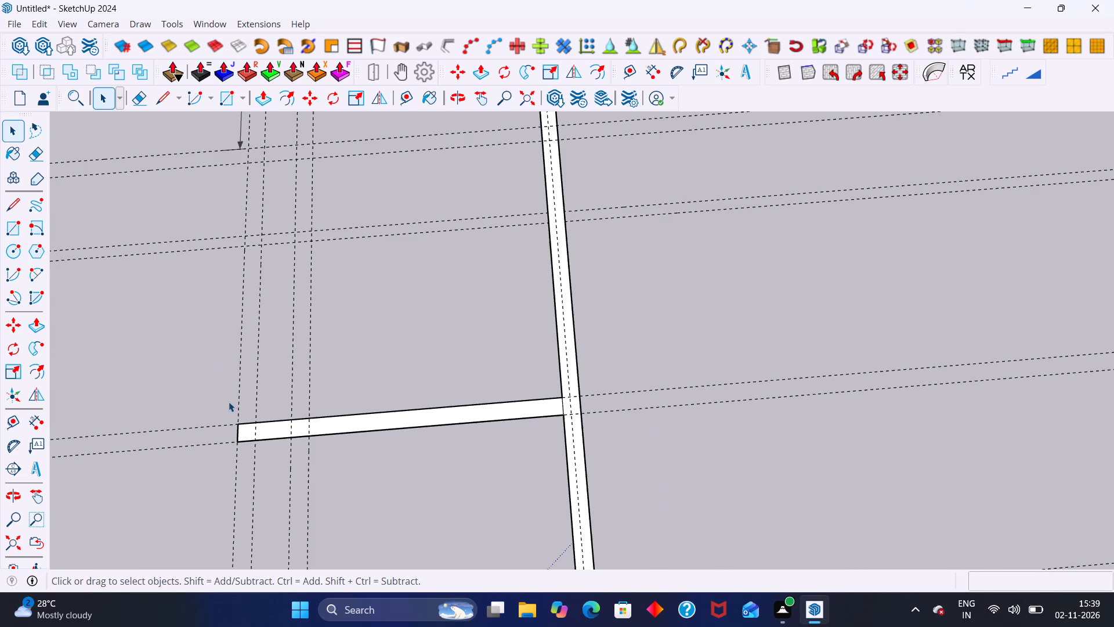
scroll(263, 397, "down", 3)
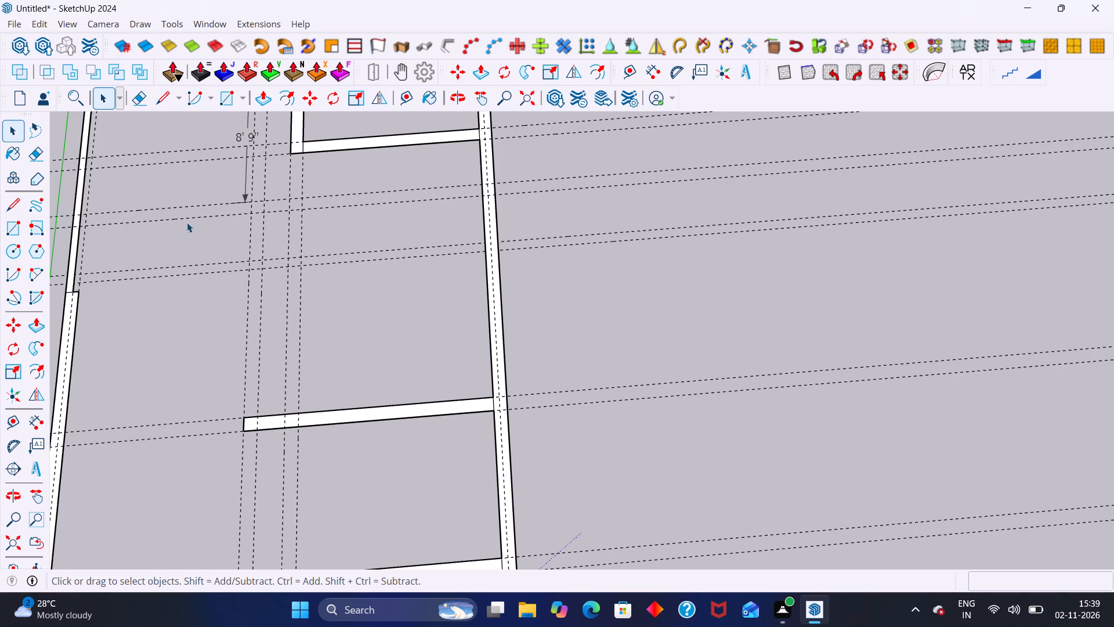
left_click(234, 98)
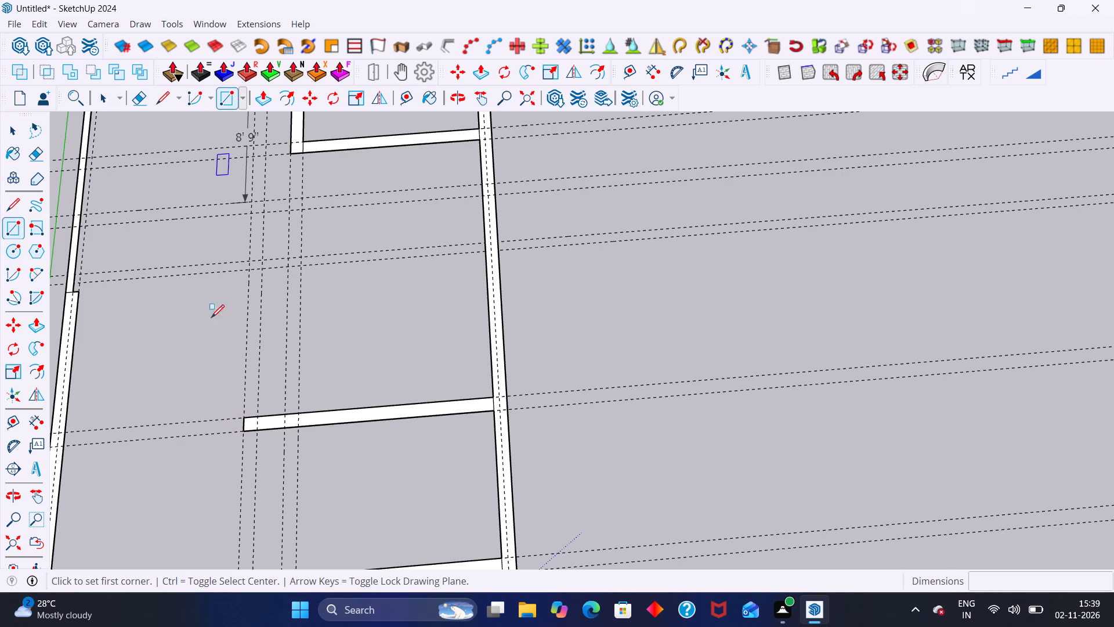
left_click(243, 417)
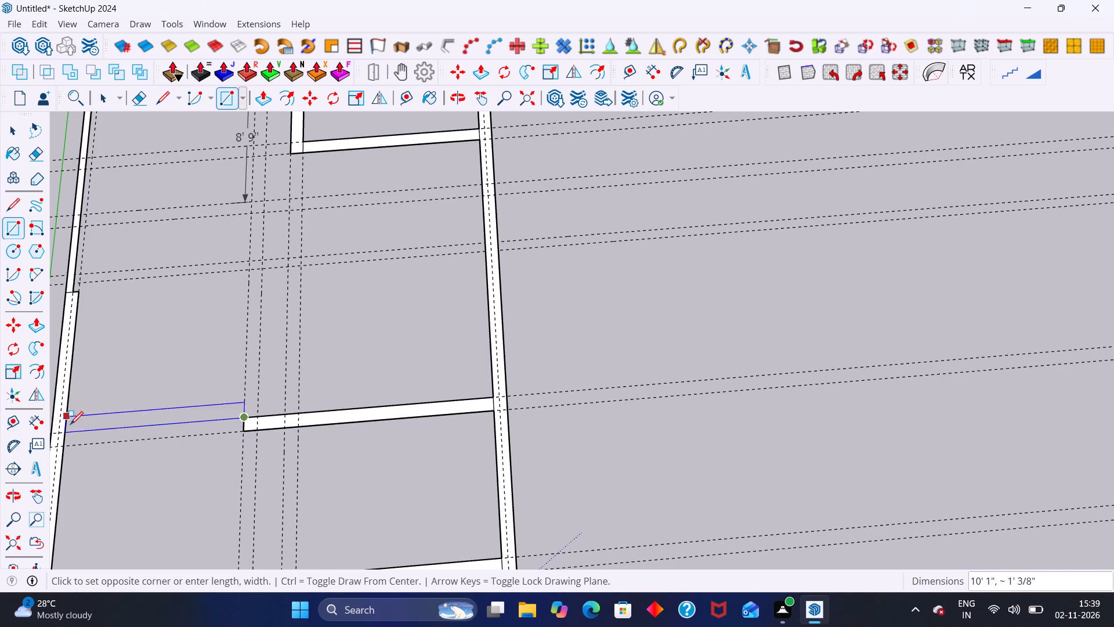
left_click(66, 446)
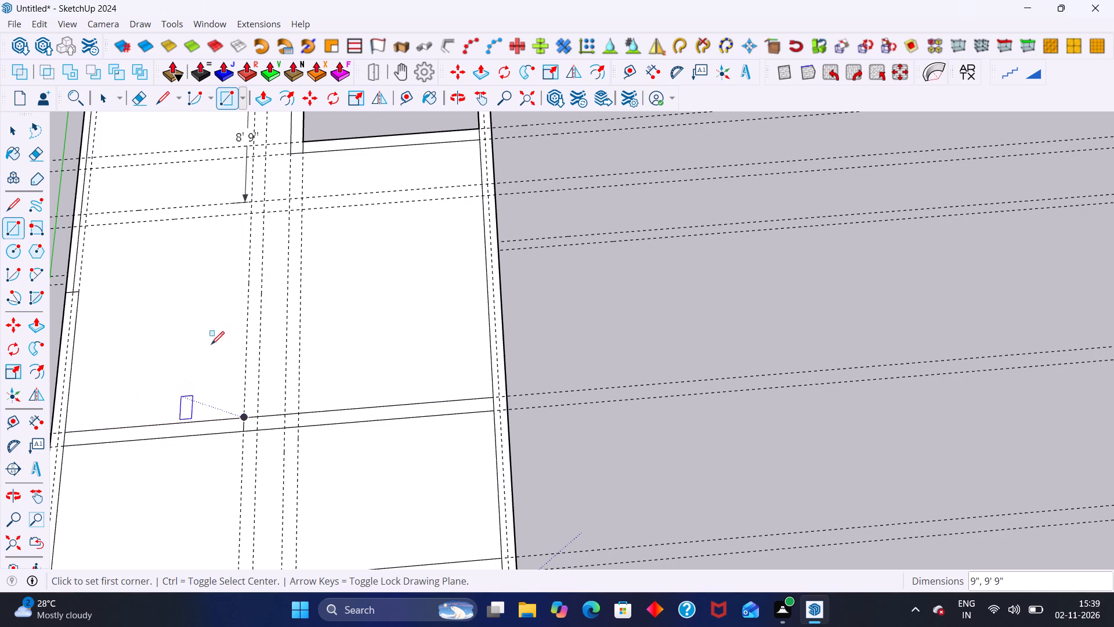
Delete the two floor faces on either side of the completed cross wall, keeping only the wall footprints.
key("space")
left_click(173, 343)
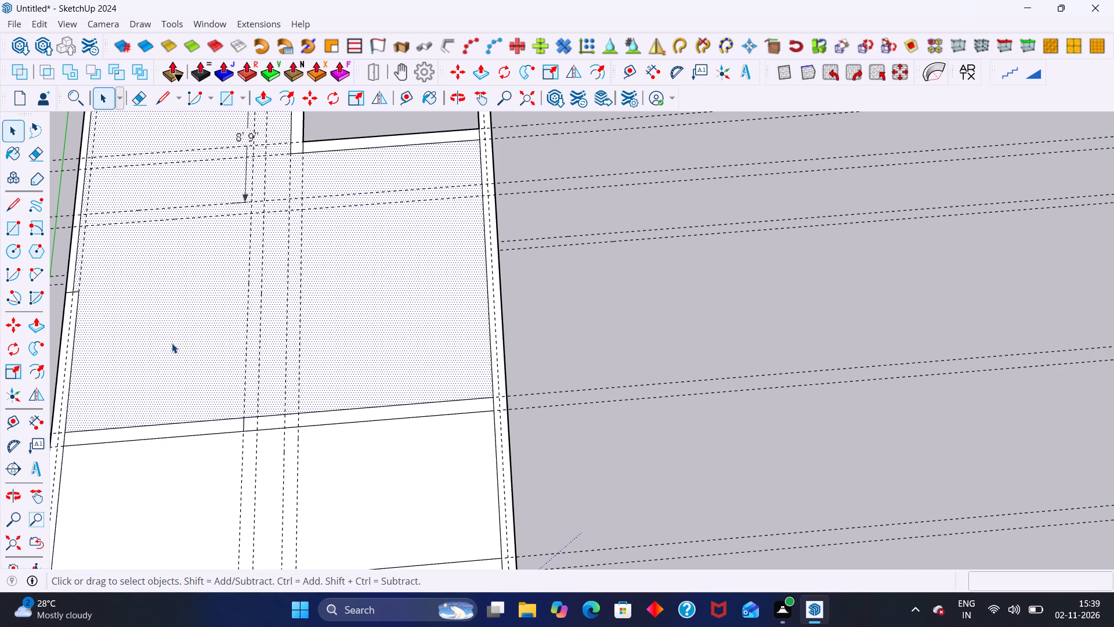
key("Delete")
left_click(165, 465)
key("Delete")
scroll(199, 402, "down", 7)
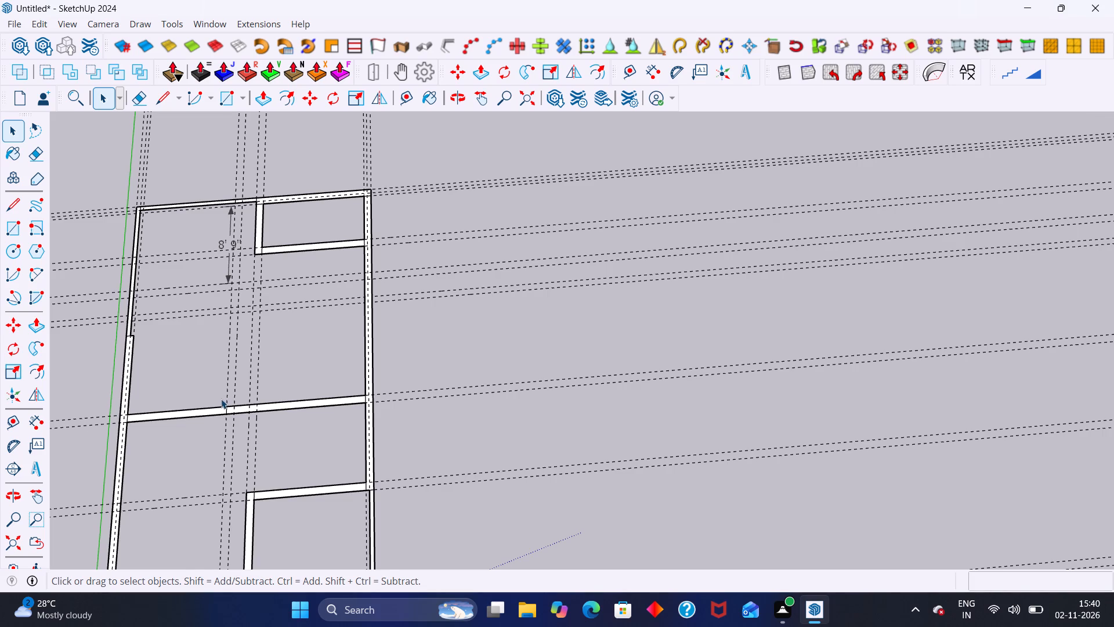
scroll(222, 399, "up", 7)
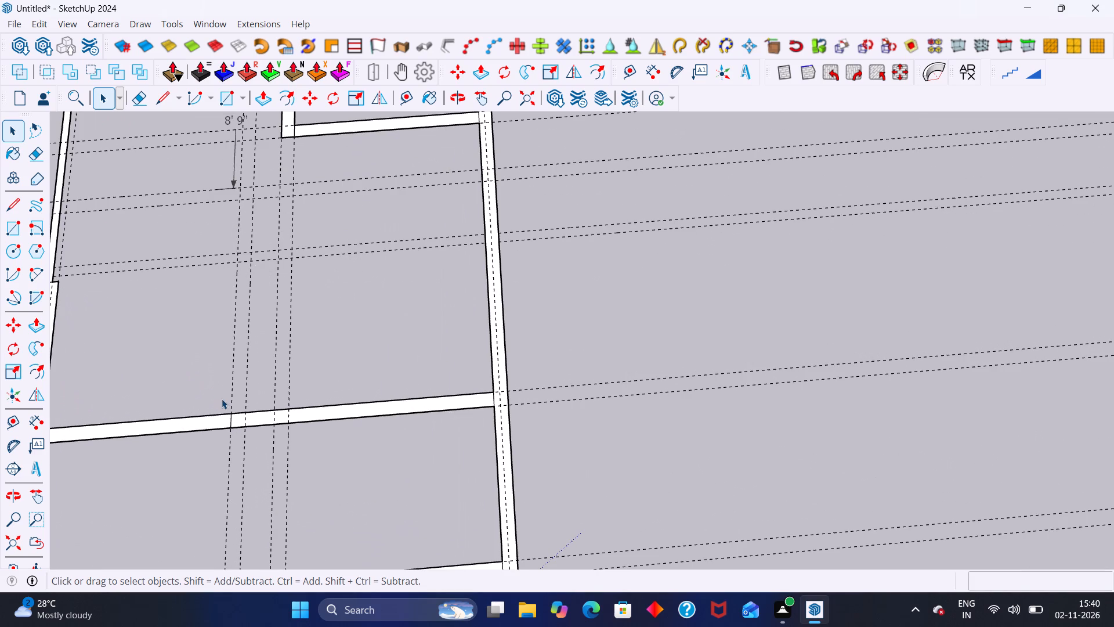
scroll(271, 339, "down", 7)
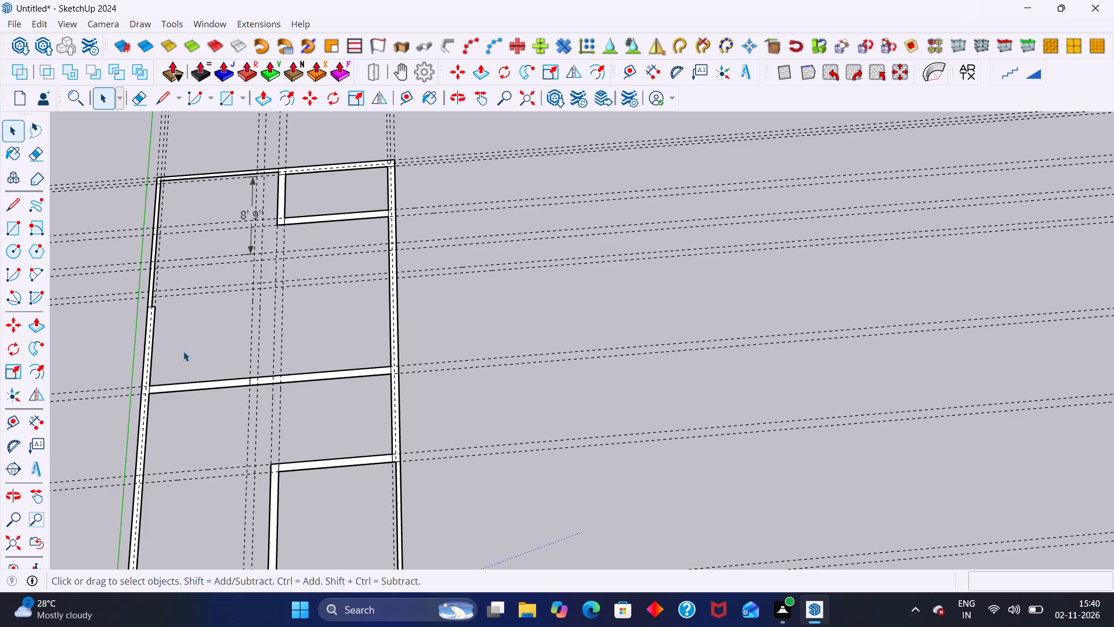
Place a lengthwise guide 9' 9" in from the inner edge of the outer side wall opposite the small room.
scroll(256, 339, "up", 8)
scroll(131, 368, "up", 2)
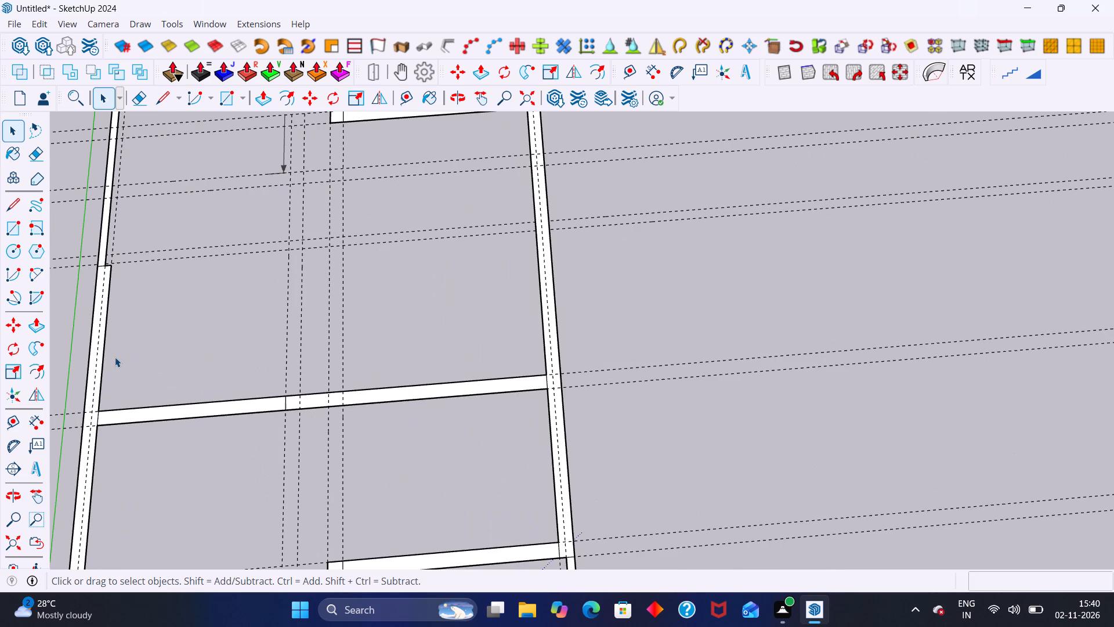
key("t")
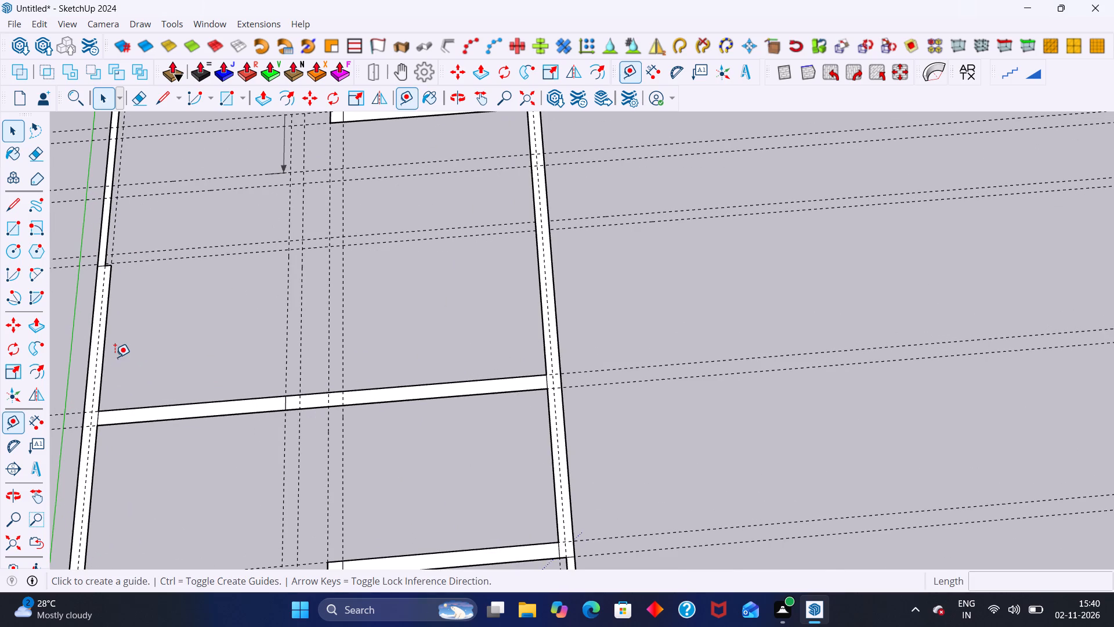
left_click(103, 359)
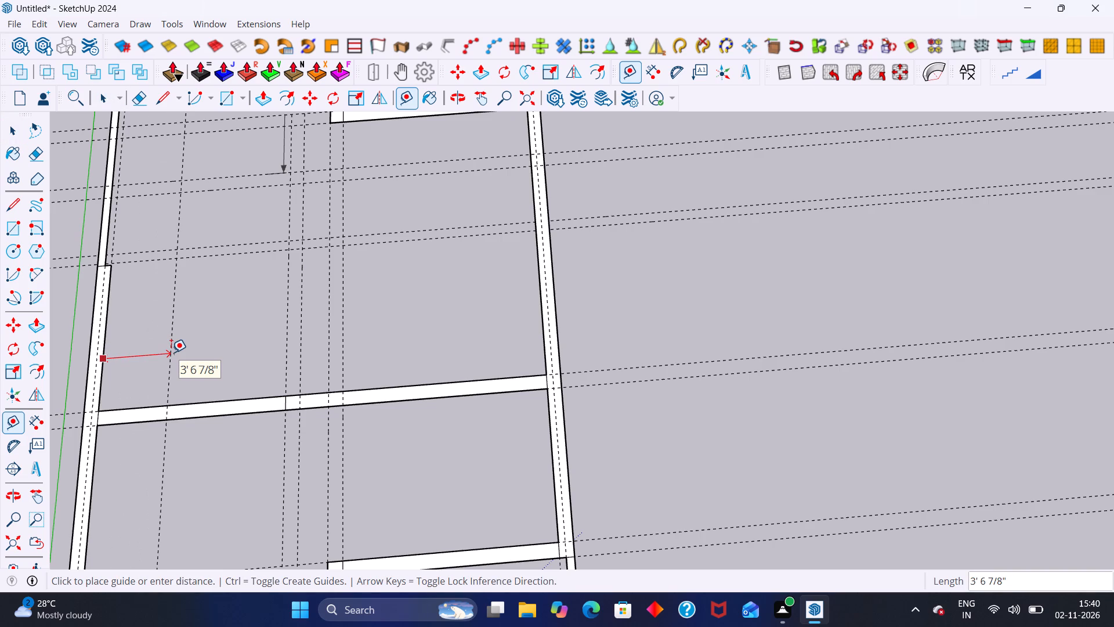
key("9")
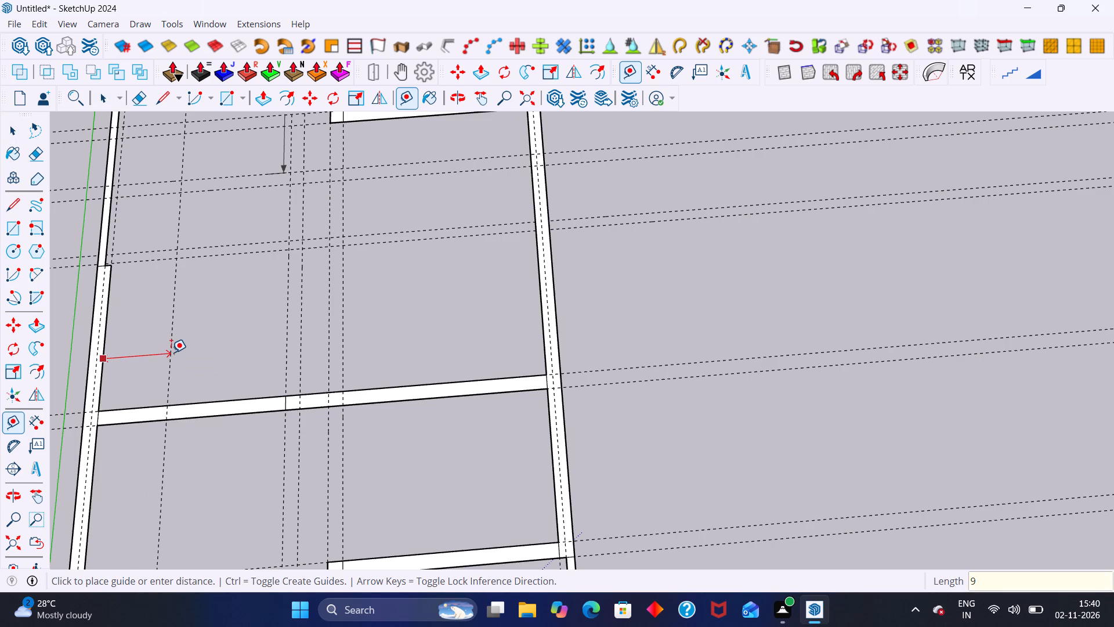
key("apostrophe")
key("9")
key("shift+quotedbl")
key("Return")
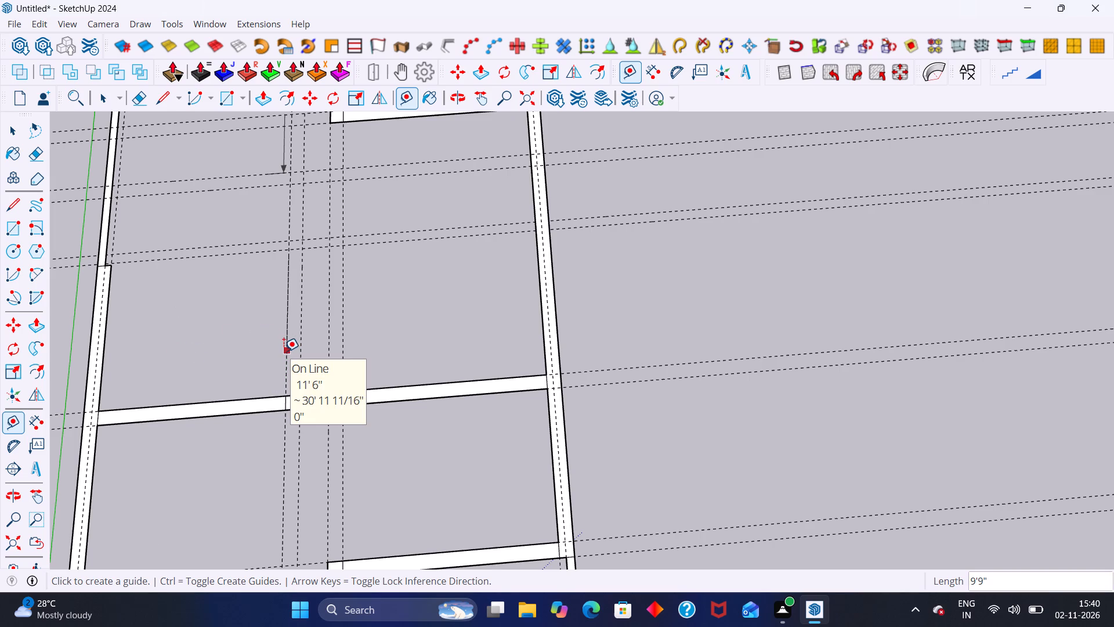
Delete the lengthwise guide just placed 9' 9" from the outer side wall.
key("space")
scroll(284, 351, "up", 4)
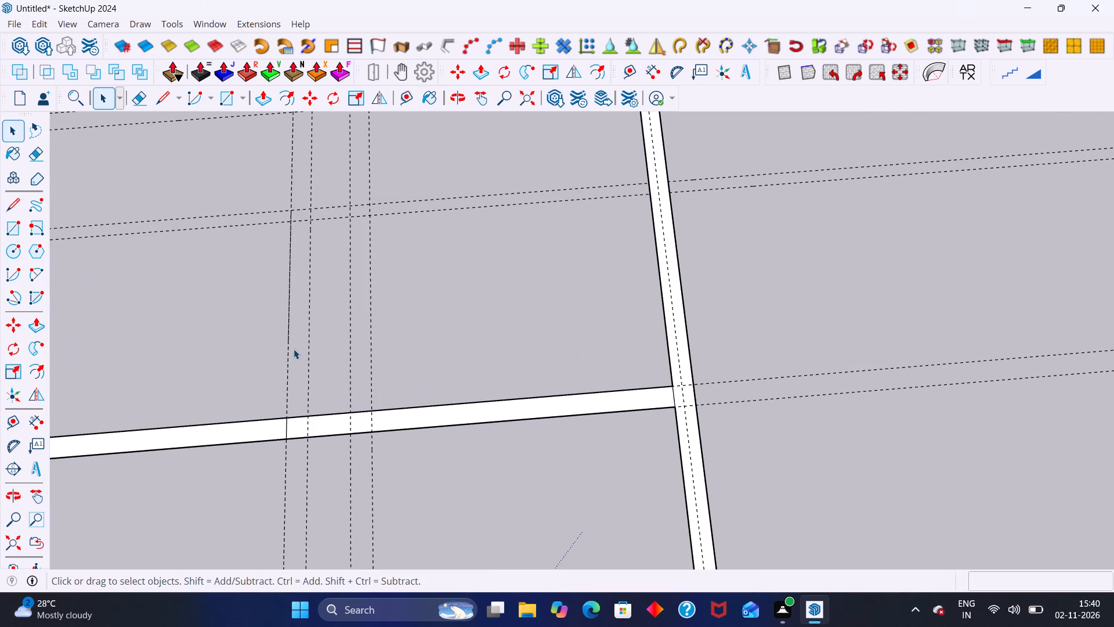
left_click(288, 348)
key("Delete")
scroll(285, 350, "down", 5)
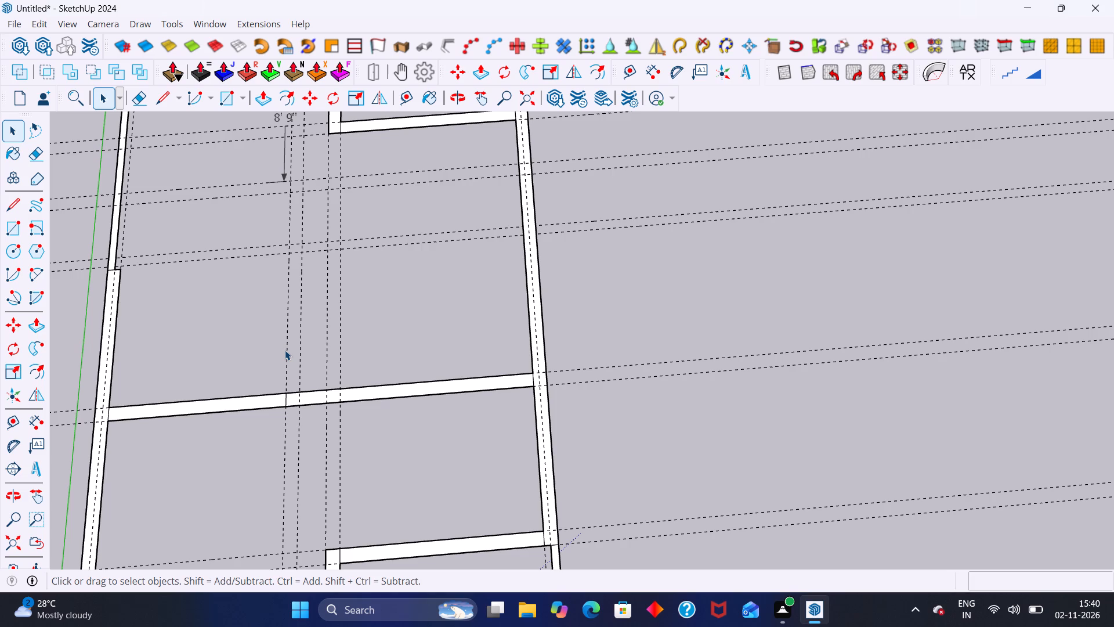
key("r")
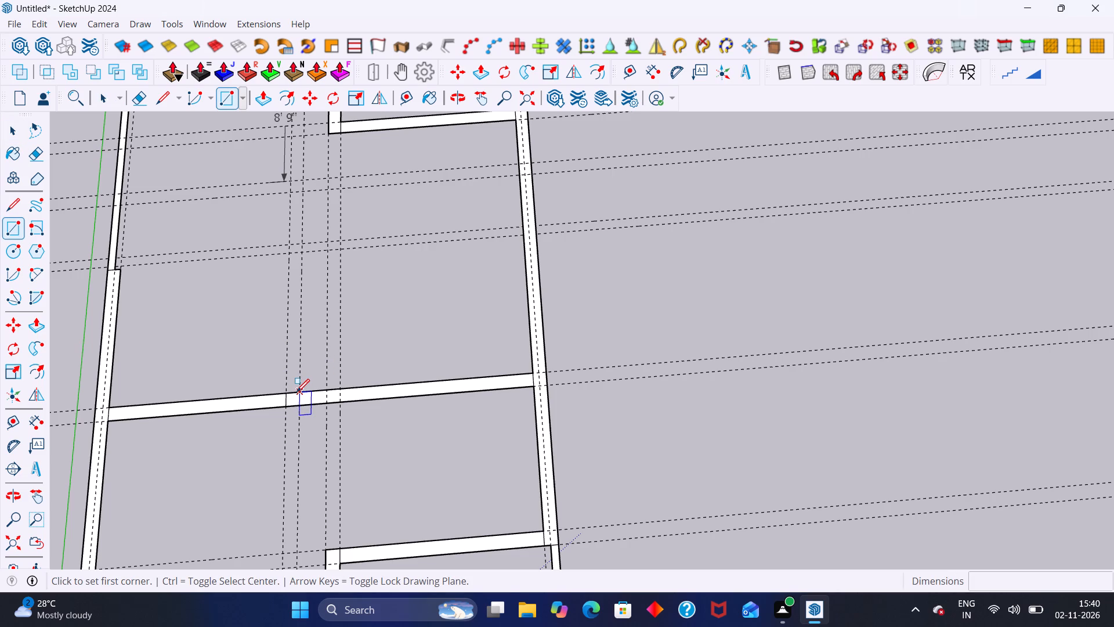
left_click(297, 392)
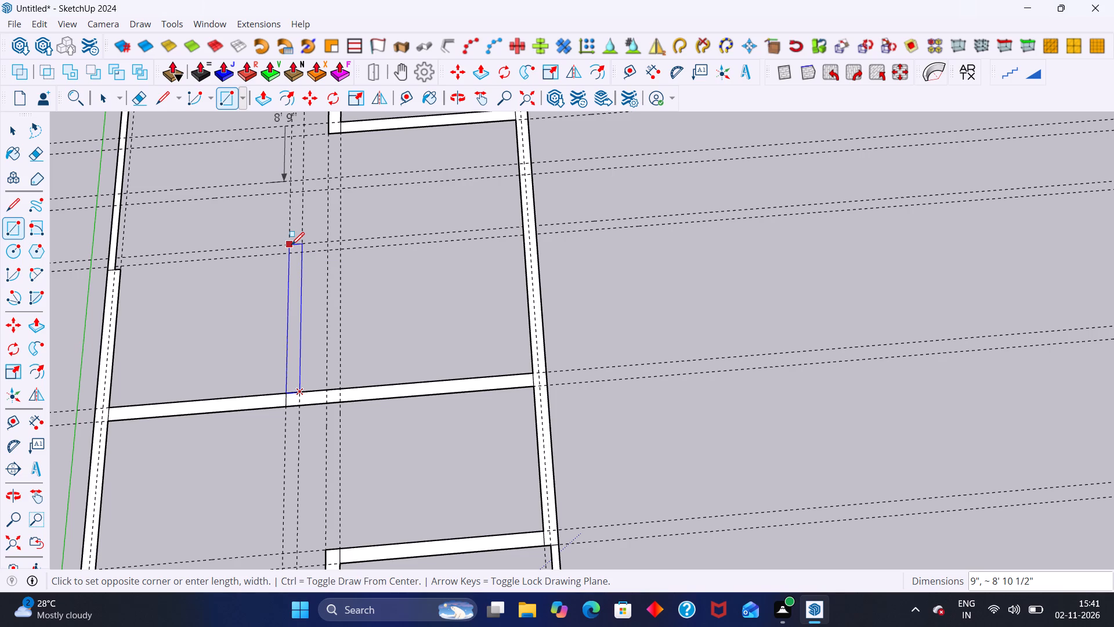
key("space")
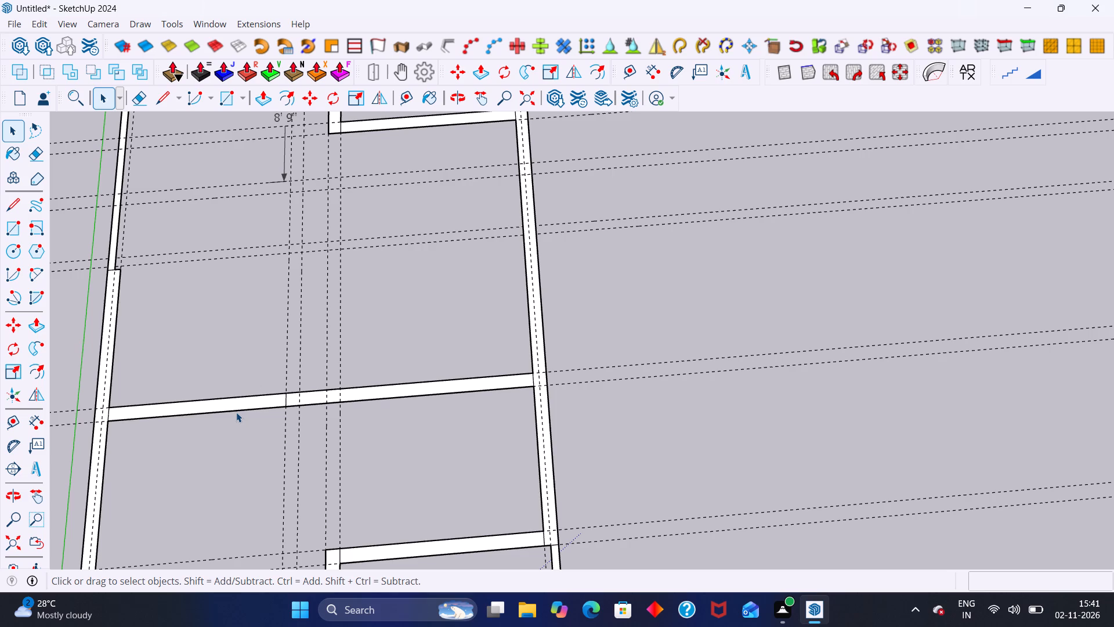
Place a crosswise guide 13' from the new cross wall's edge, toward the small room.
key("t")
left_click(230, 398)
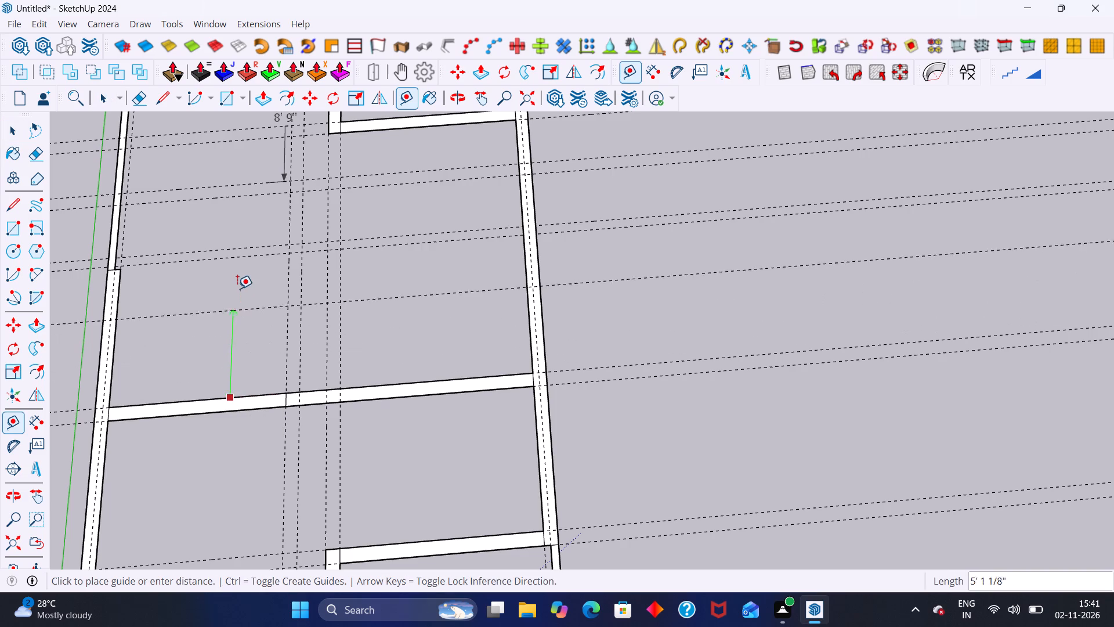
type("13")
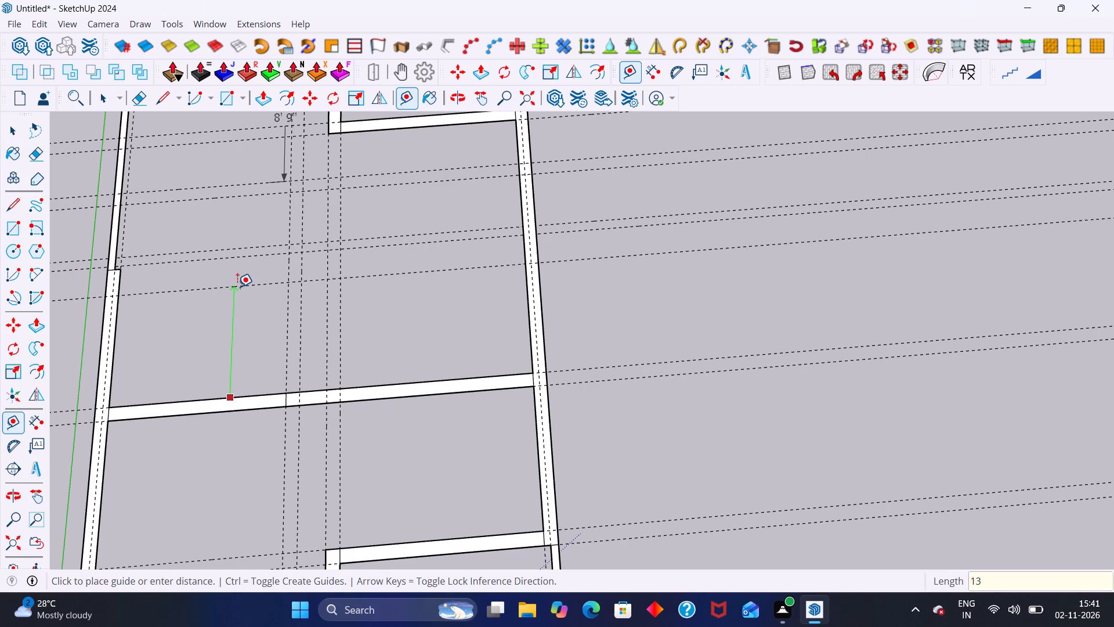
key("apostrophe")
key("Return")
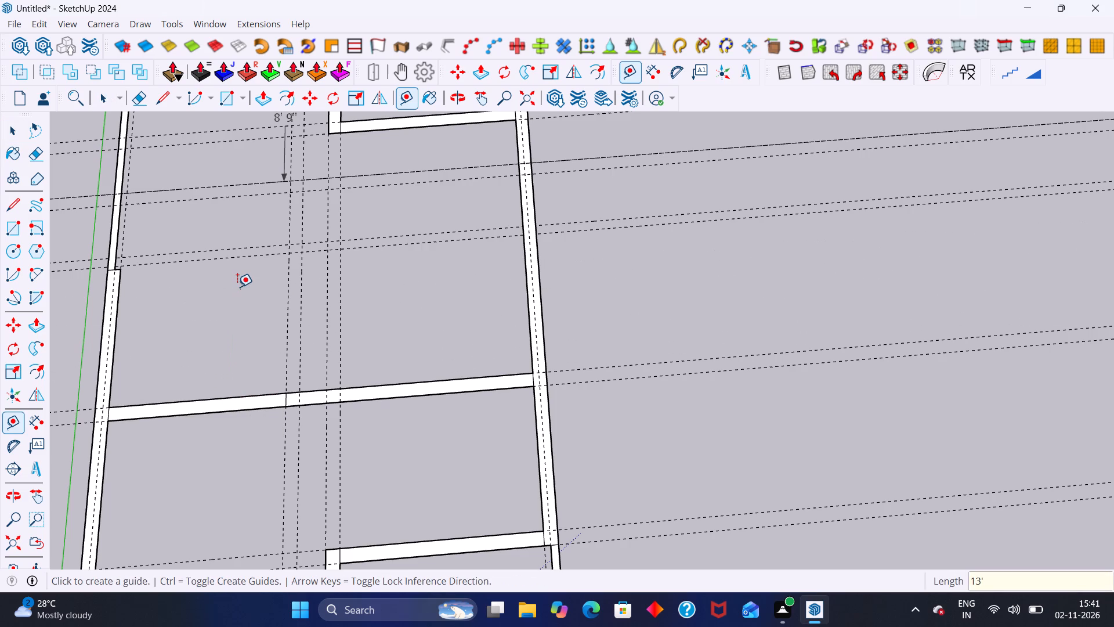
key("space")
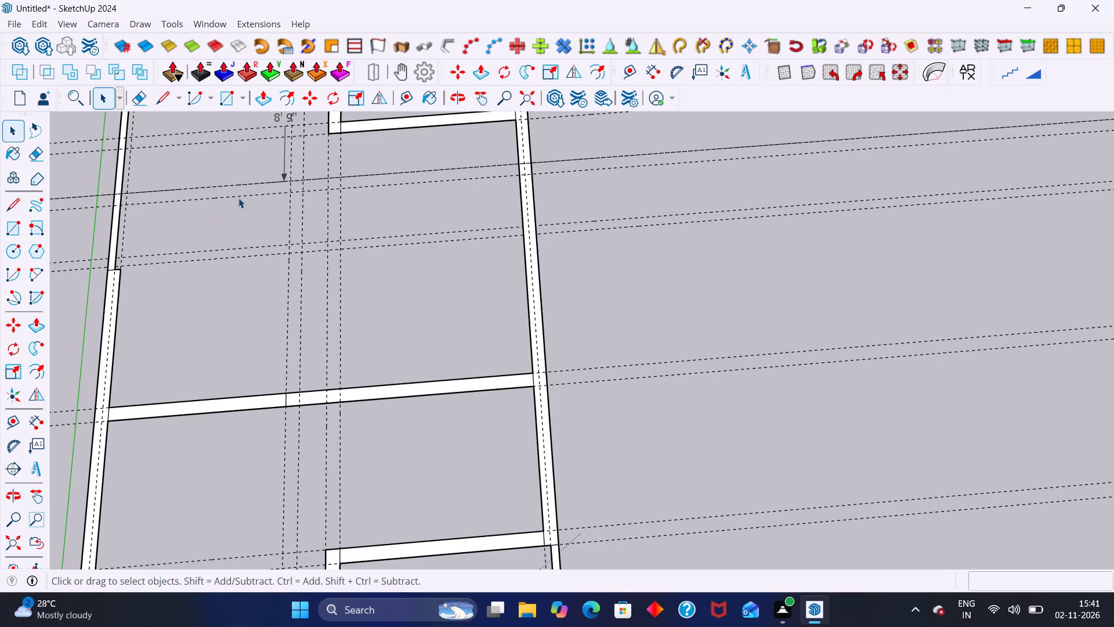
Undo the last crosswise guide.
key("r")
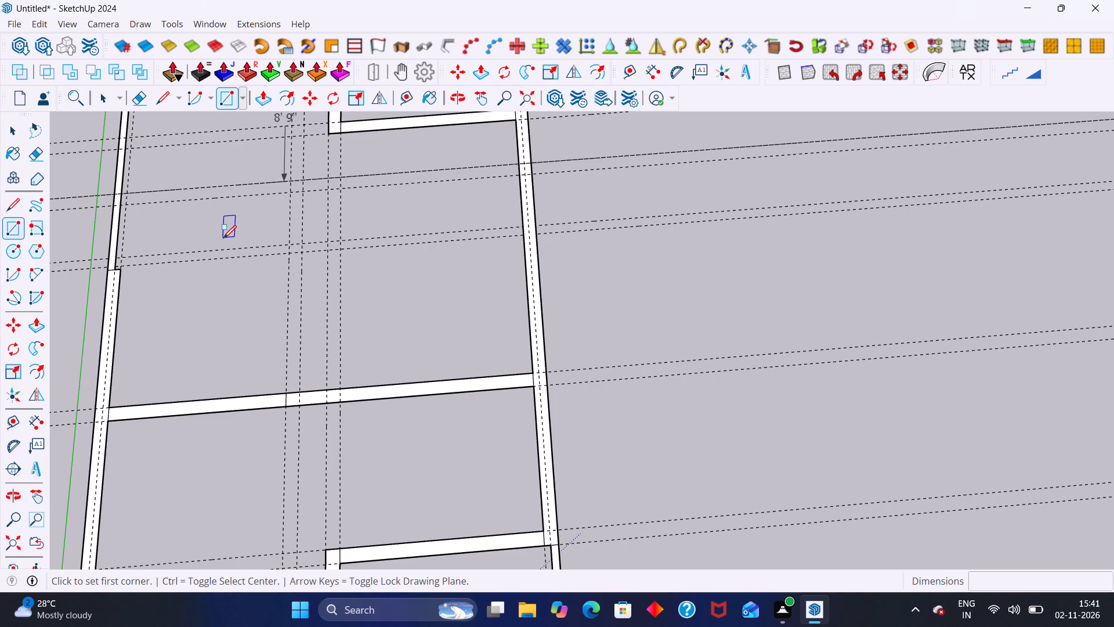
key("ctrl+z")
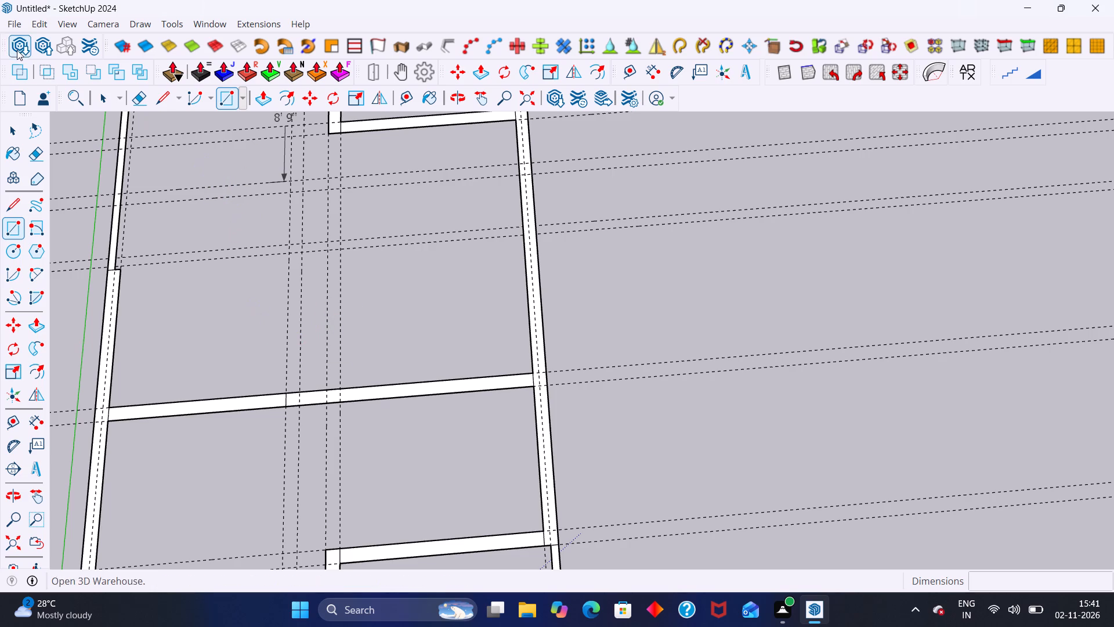
Delete all construction guides from the model, leaving the wall footprints and the existing dimension.
right_click(208, 262)
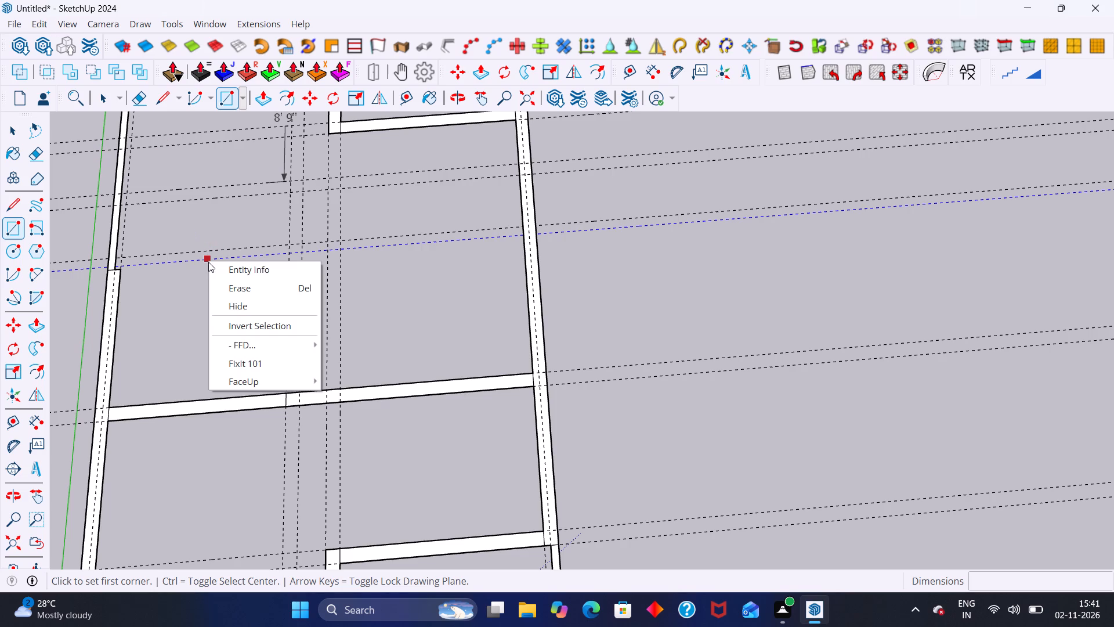
left_click(185, 319)
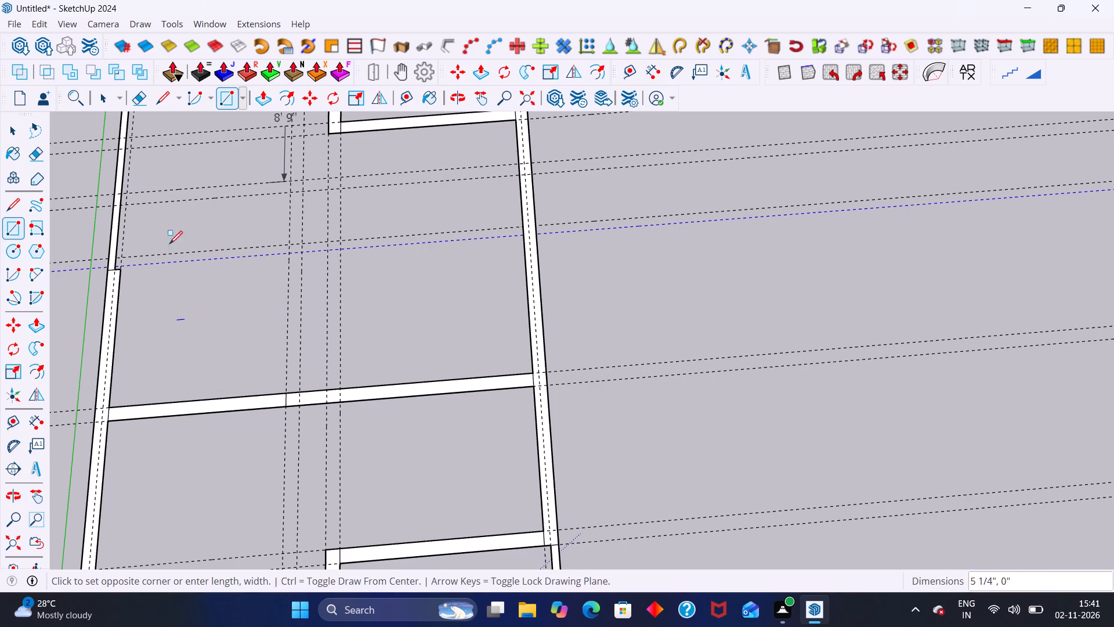
left_click(38, 23)
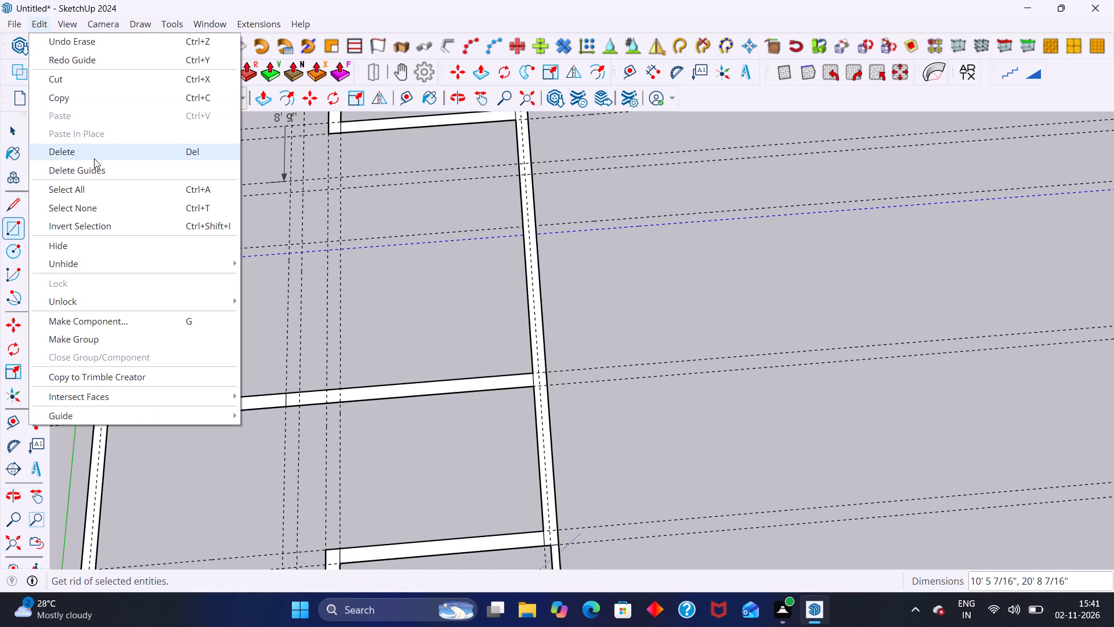
left_click(81, 163)
scroll(244, 288, "down", 16)
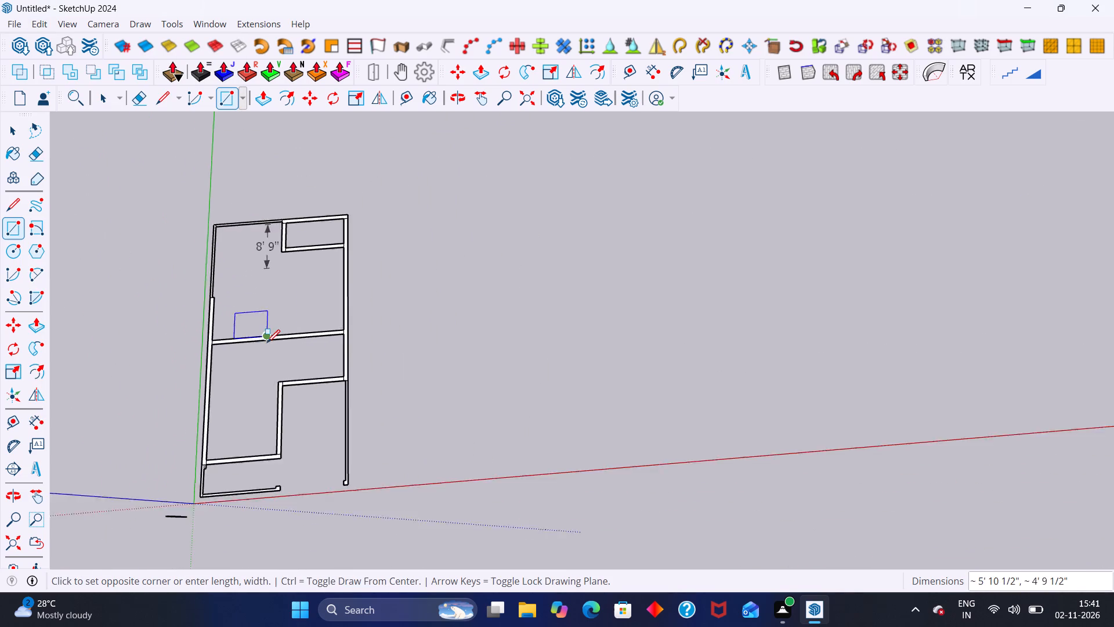
scroll(267, 343, "down", 3)
scroll(263, 342, "up", 13)
scroll(339, 344, "down", 8)
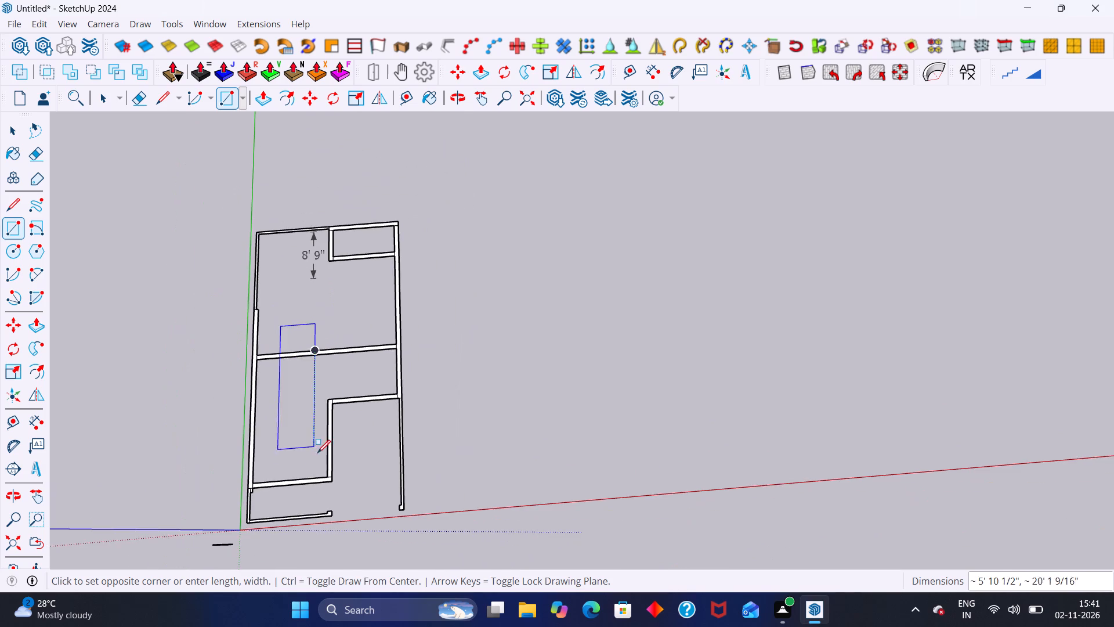
scroll(306, 482, "up", 6)
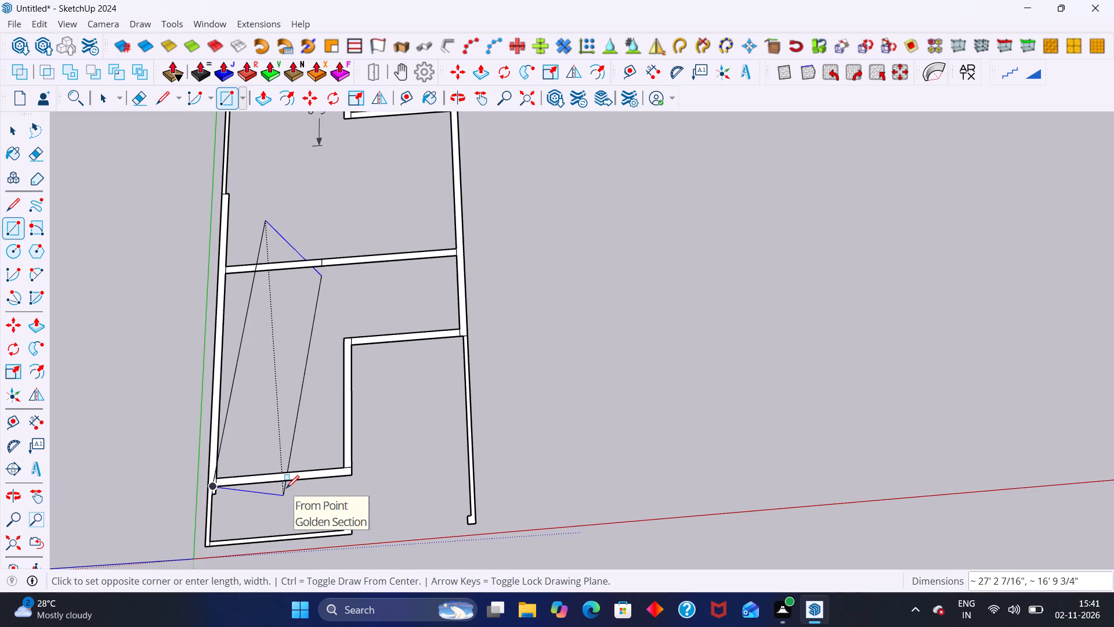
key("space")
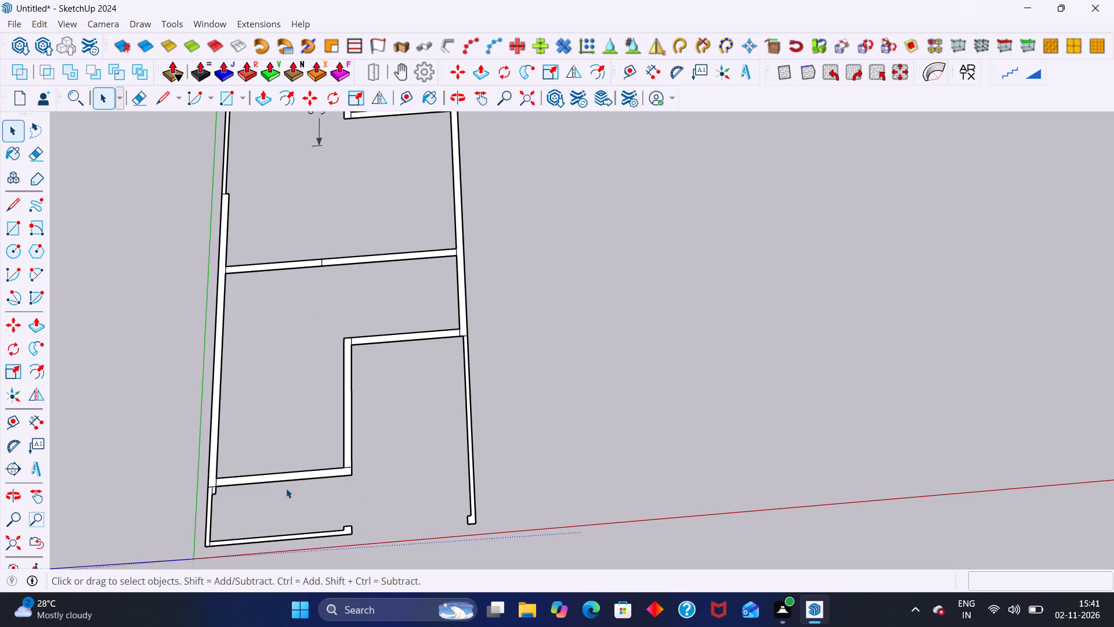
Dimension the building's full length between the outer corners of the long side wall beside the green axis, placing it outside the plan.
scroll(114, 584, "down", 1)
scroll(331, 497, "down", 3)
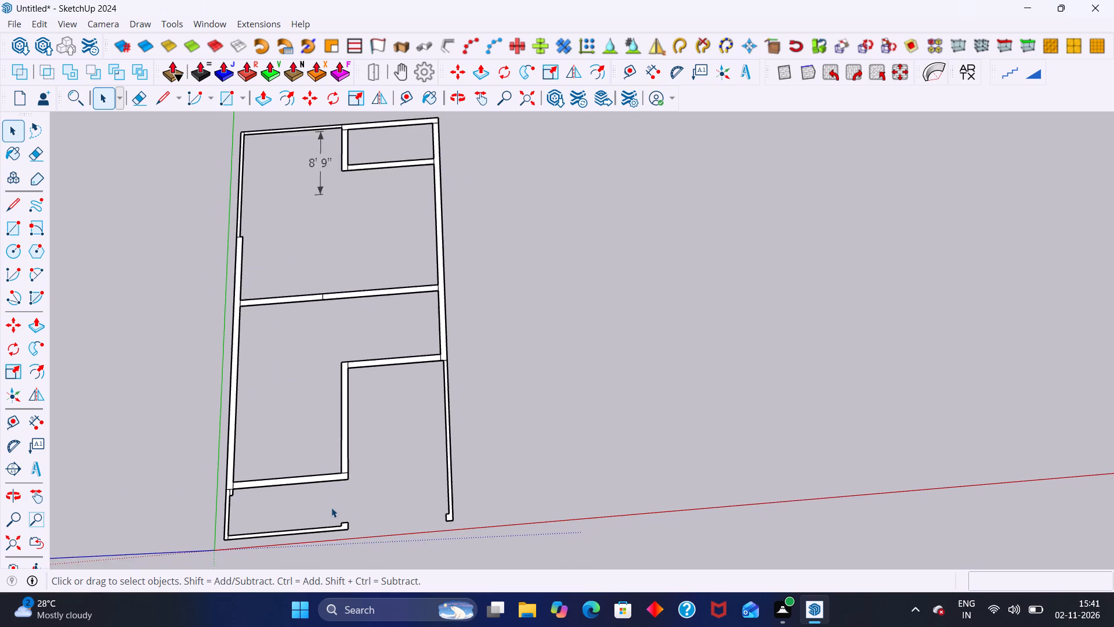
scroll(331, 507, "down", 2)
scroll(296, 439, "up", 6)
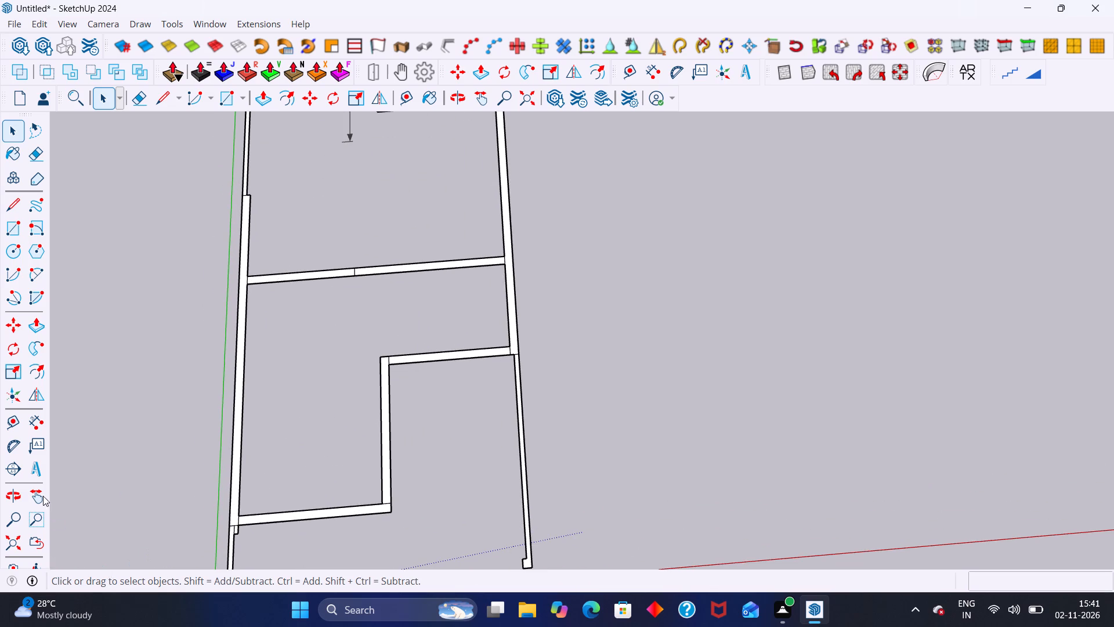
left_click(28, 428)
scroll(273, 423, "down", 7)
scroll(210, 514, "up", 3)
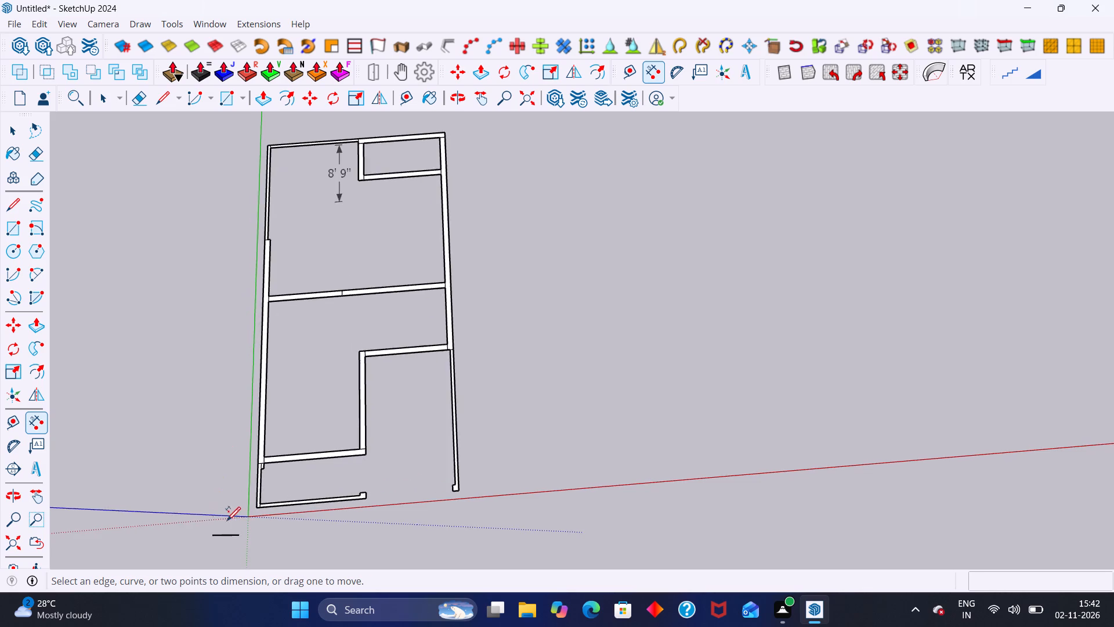
scroll(227, 520, "up", 11)
left_click(287, 511)
scroll(280, 511, "down", 4)
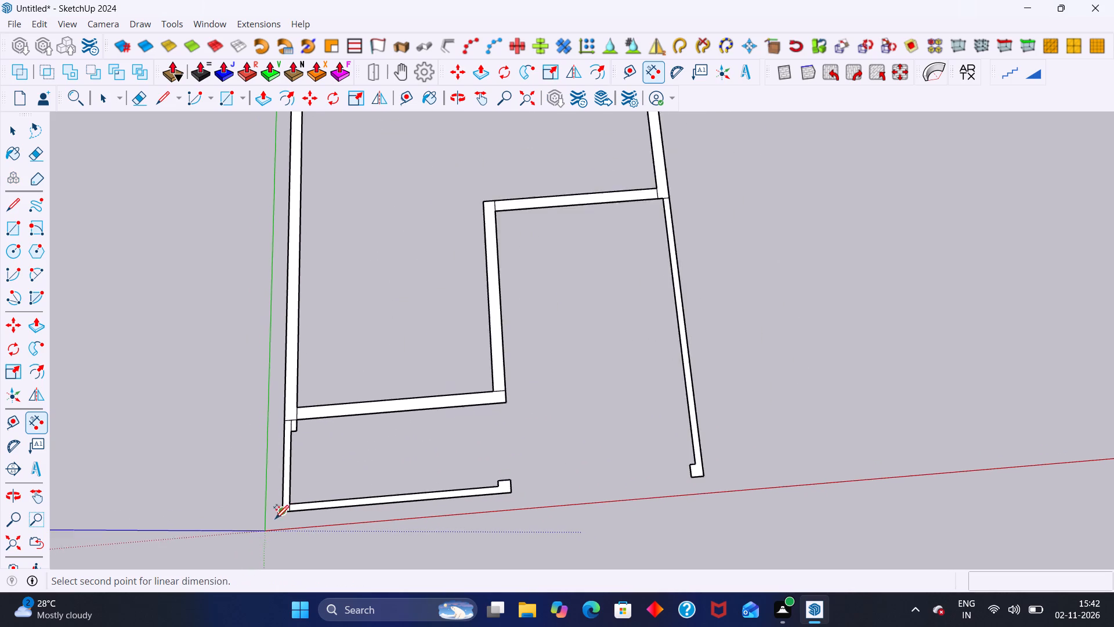
scroll(275, 518, "down", 12)
scroll(277, 243, "up", 7)
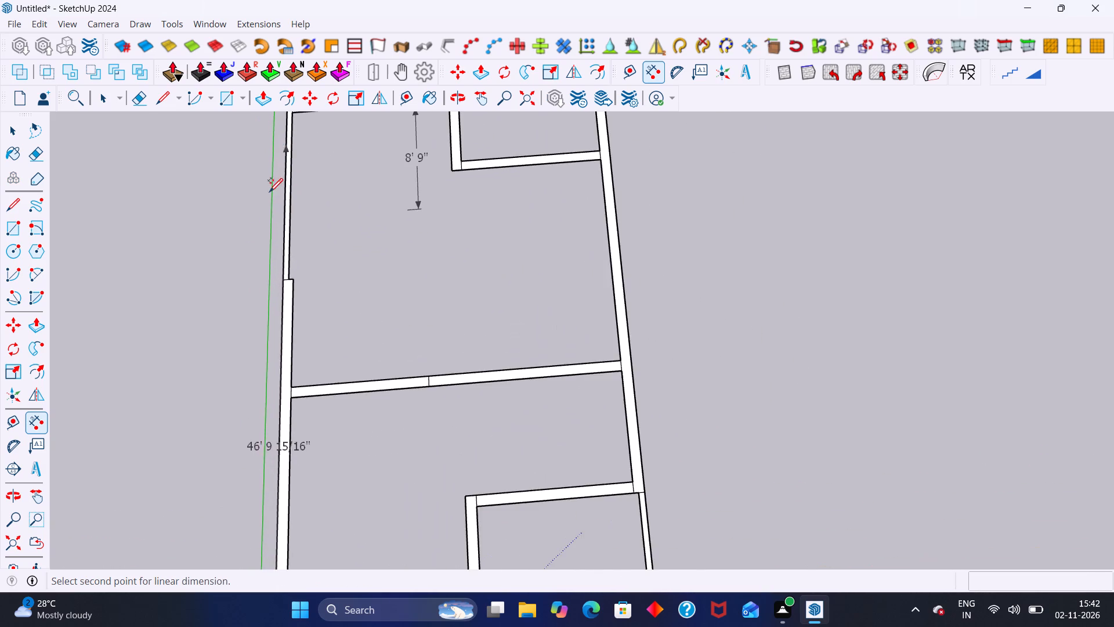
scroll(266, 200, "down", 6)
scroll(267, 122, "up", 12)
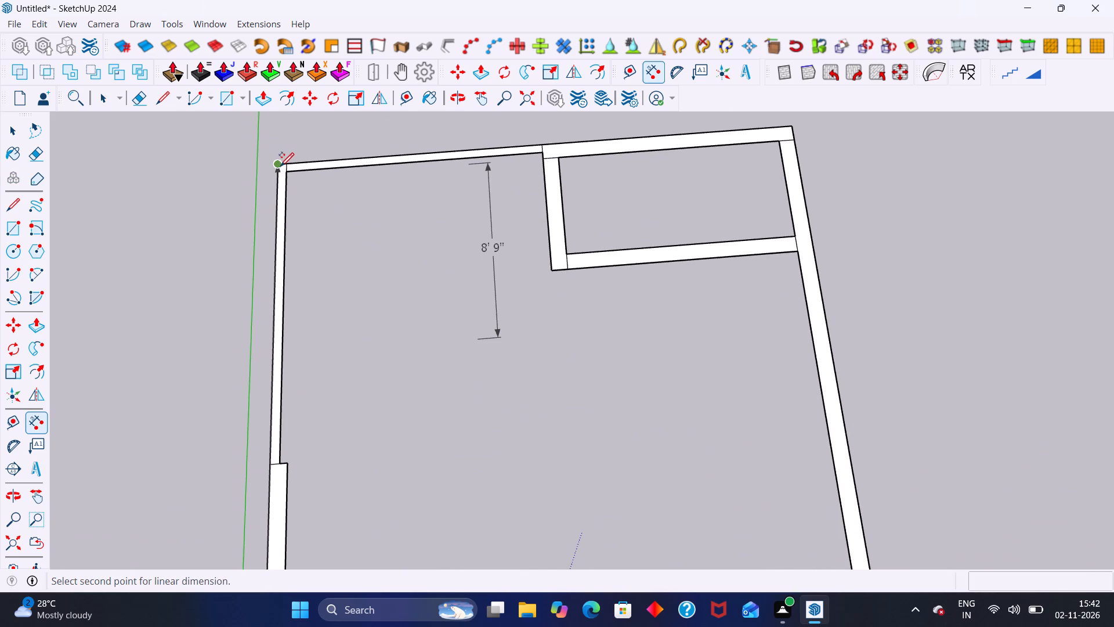
left_click(280, 165)
scroll(211, 175, "down", 9)
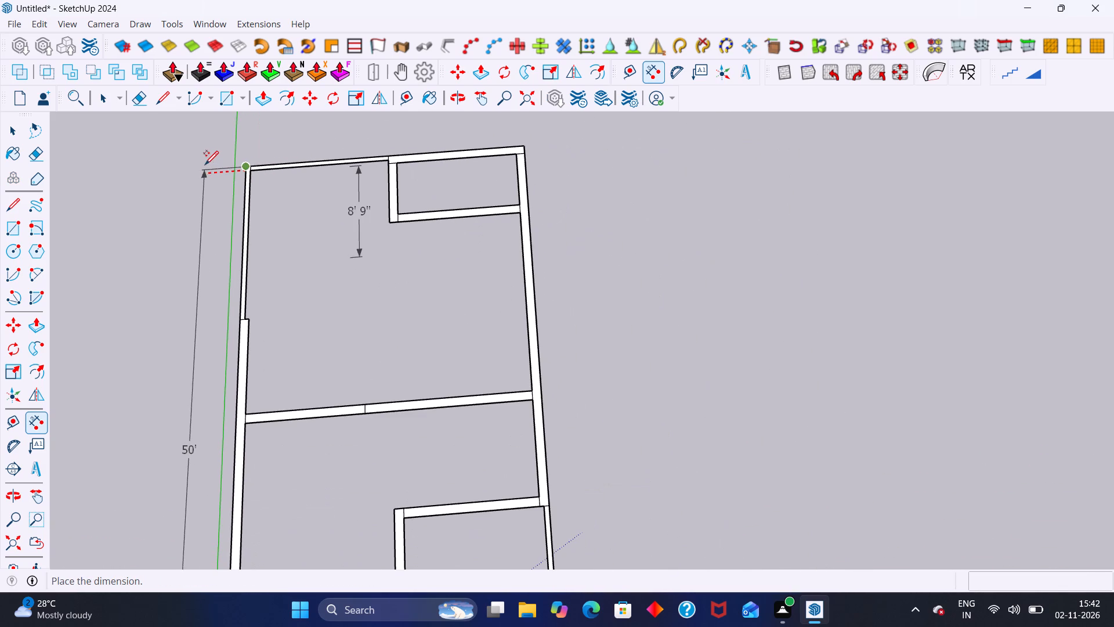
left_click(205, 164)
Dimension the building's full width between the outer corners of the far end wall, placing it outside the plan.
left_click(248, 165)
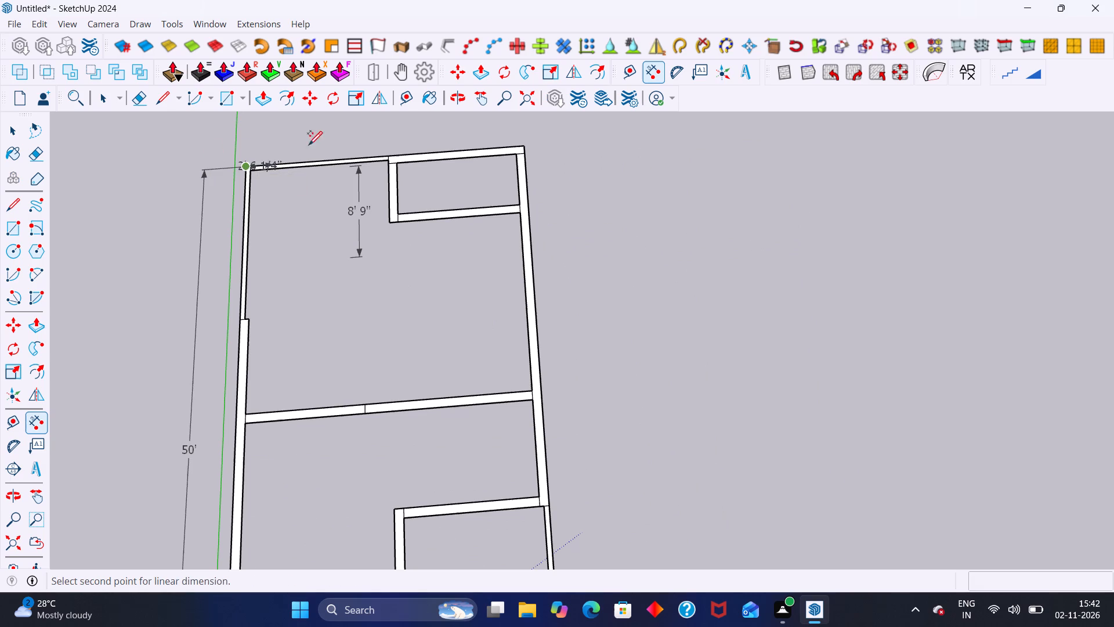
left_click(521, 144)
left_click(520, 114)
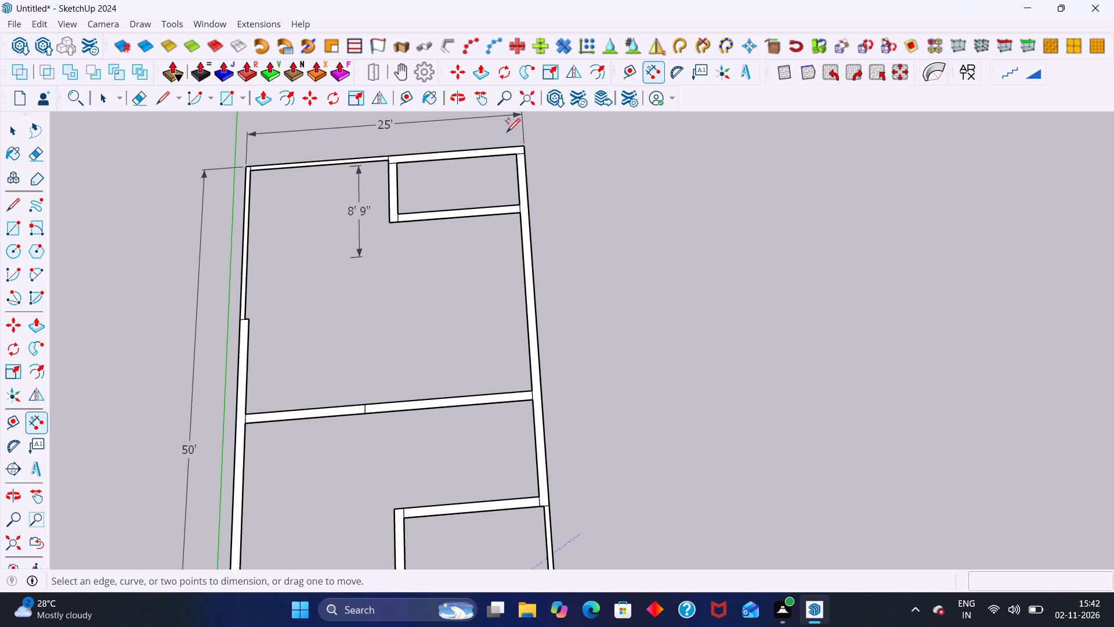
scroll(507, 132, "down", 9)
key("space")
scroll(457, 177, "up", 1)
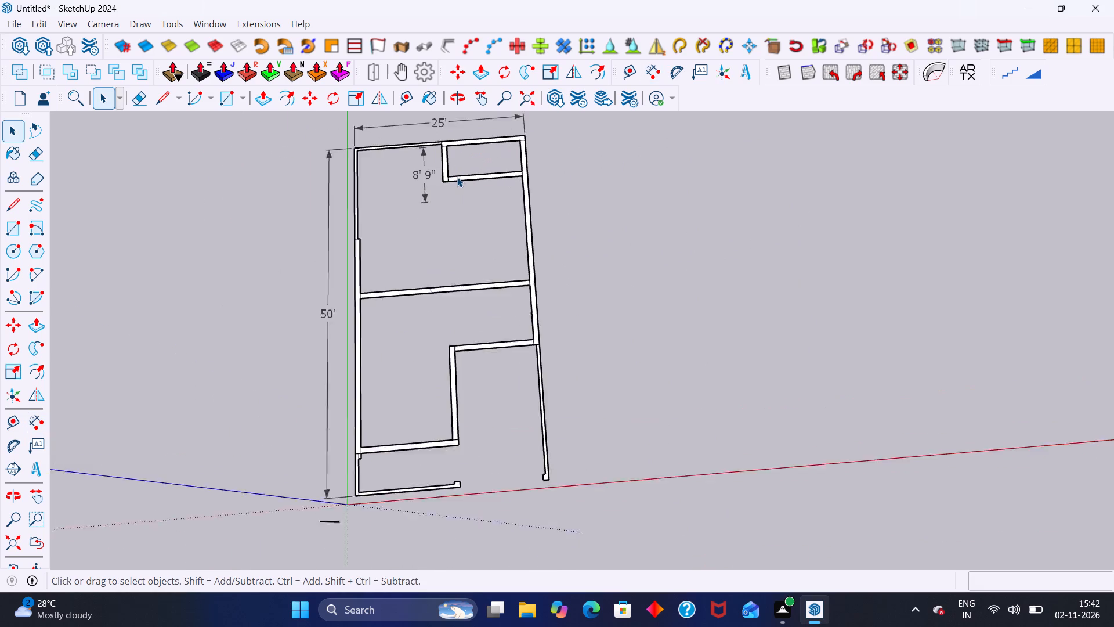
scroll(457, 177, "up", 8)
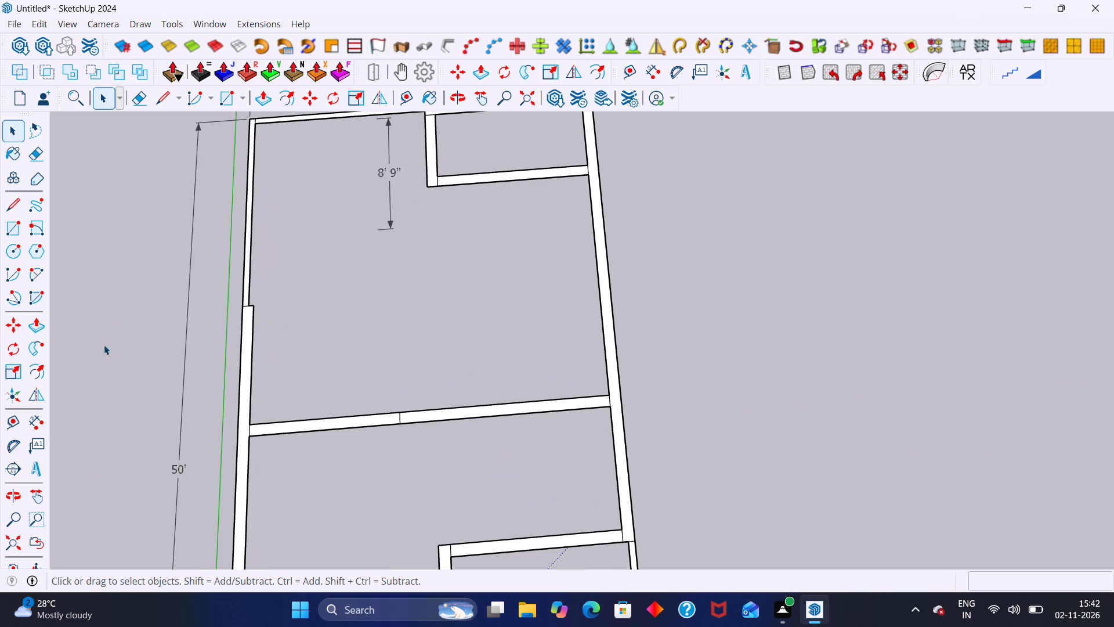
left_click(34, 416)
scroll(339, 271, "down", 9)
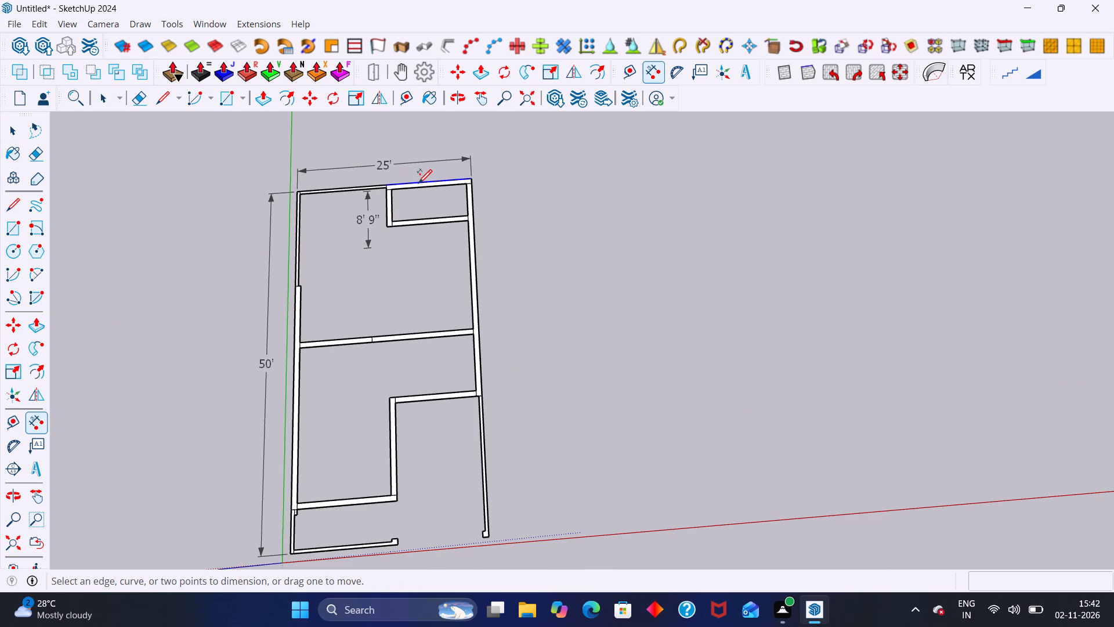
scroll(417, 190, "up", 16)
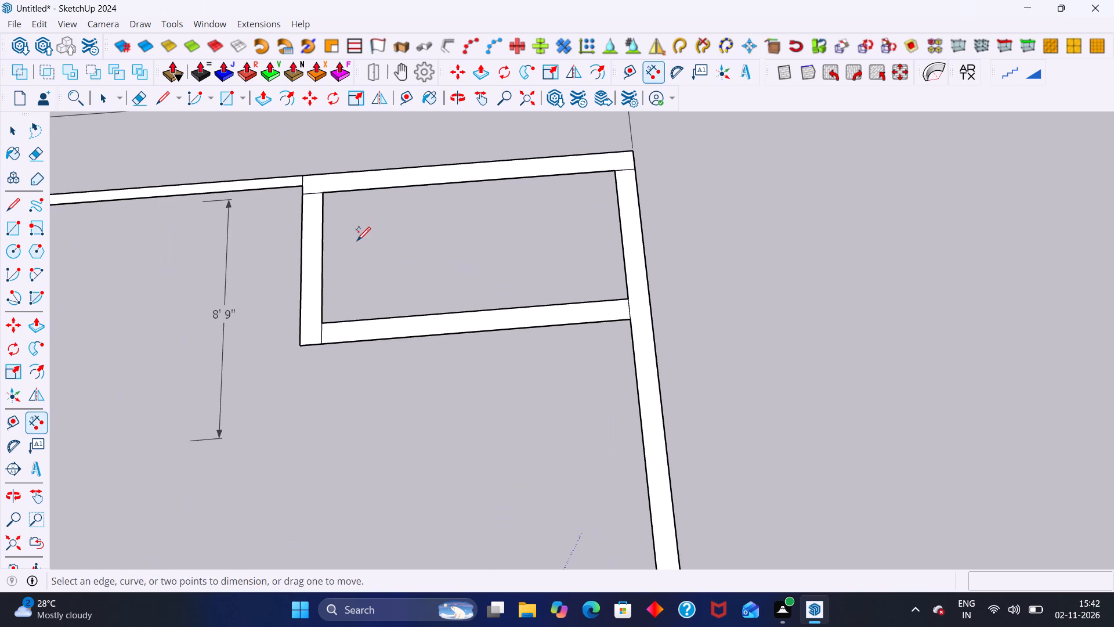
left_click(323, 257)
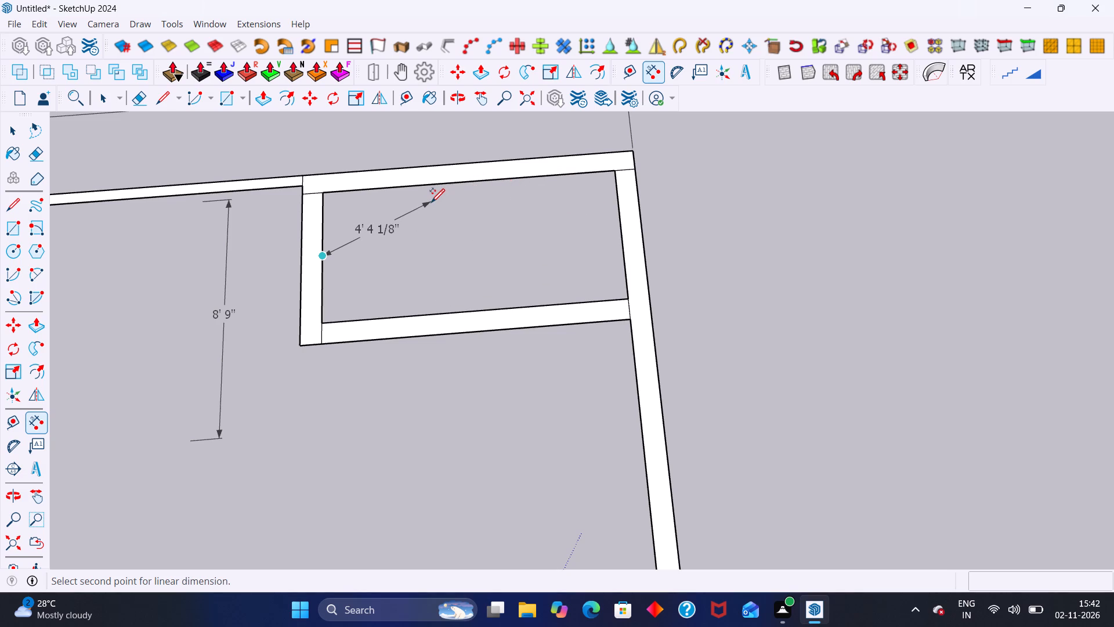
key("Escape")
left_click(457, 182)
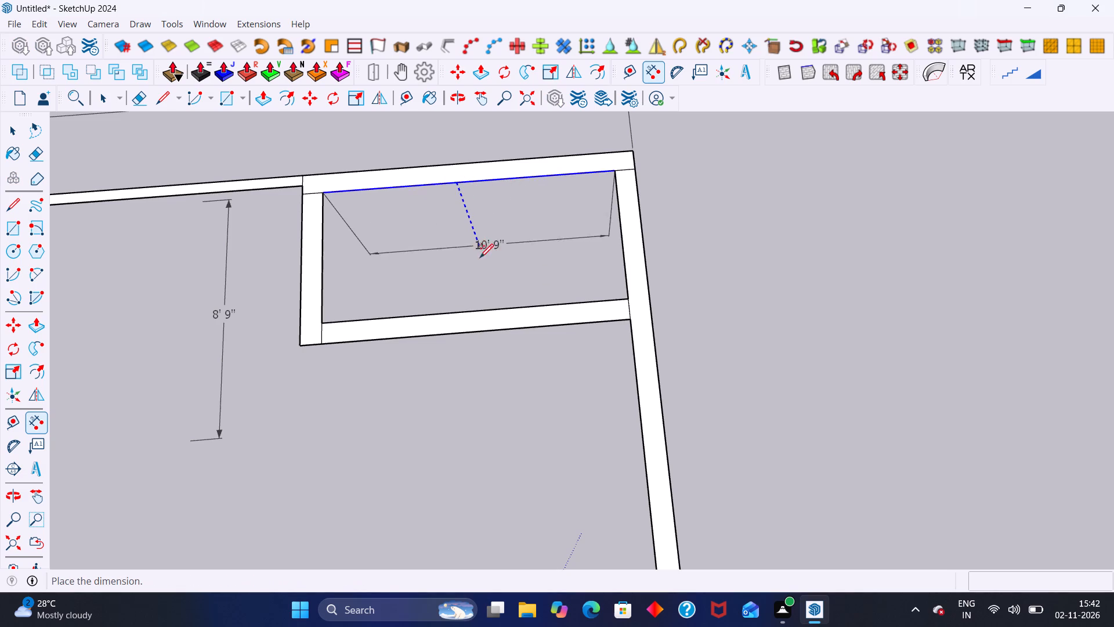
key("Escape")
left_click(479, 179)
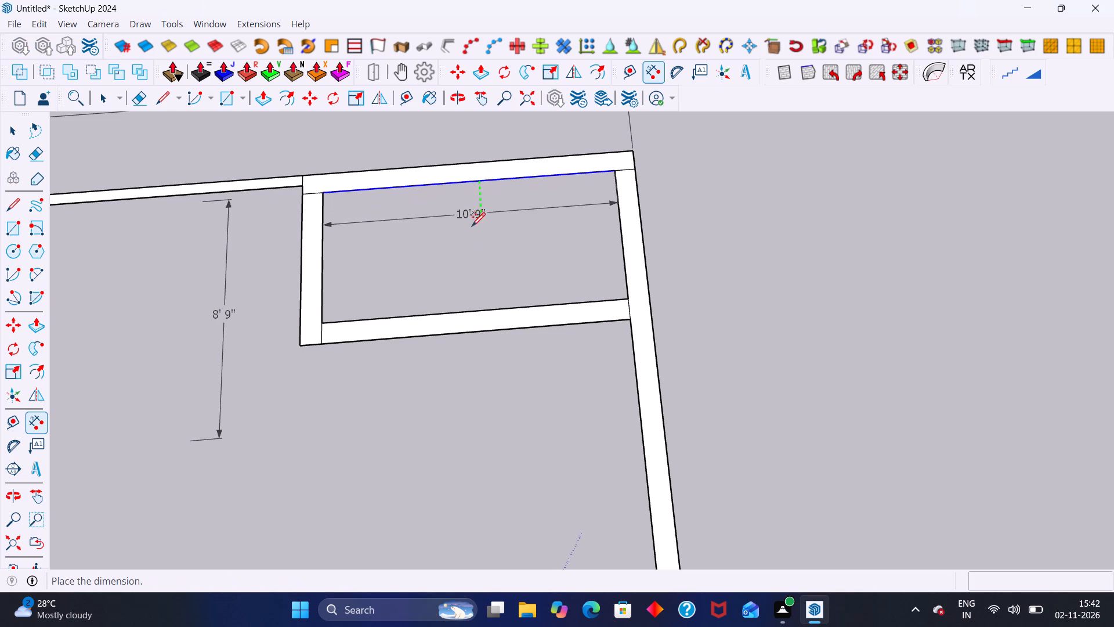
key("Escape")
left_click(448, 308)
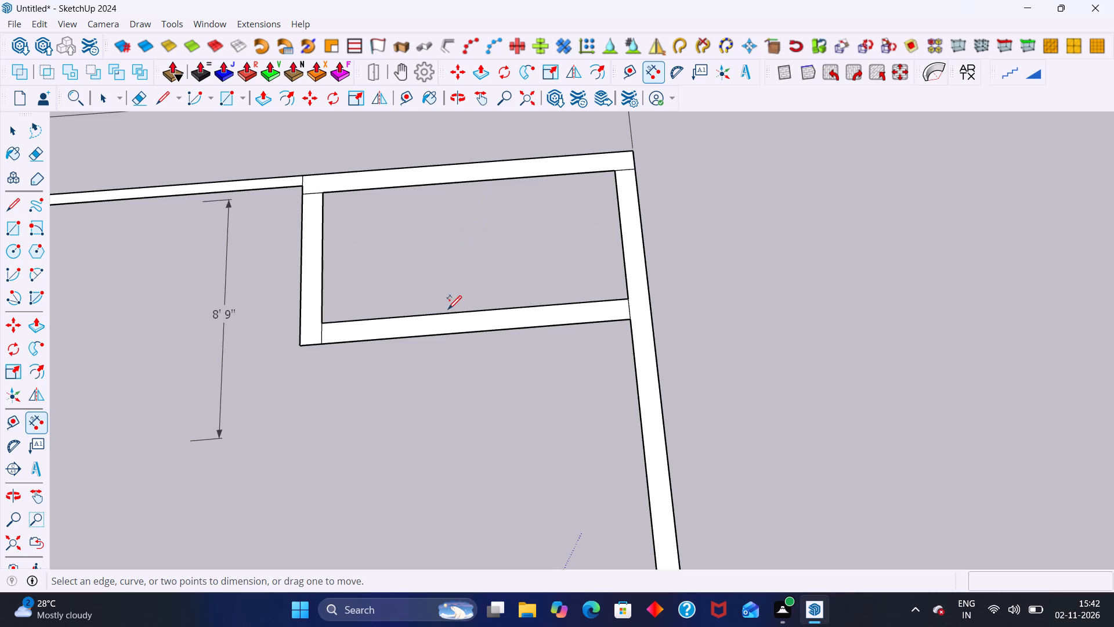
Dimension the small corner room's clear width between the inner faces of its side walls, placing it inside the room.
left_click(325, 258)
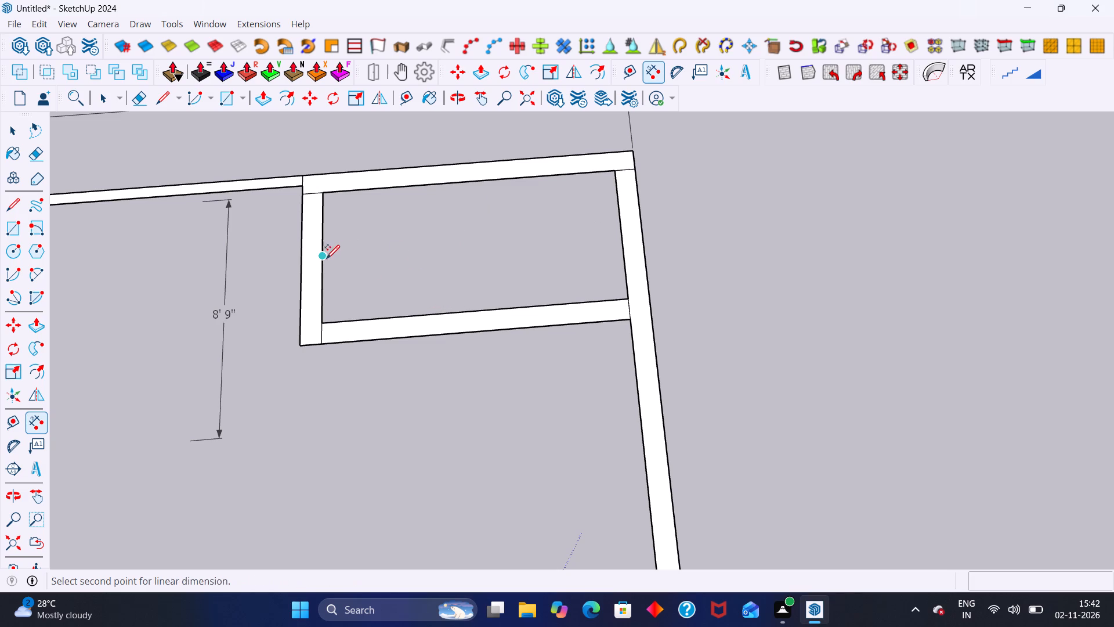
left_click(618, 229)
left_click(491, 212)
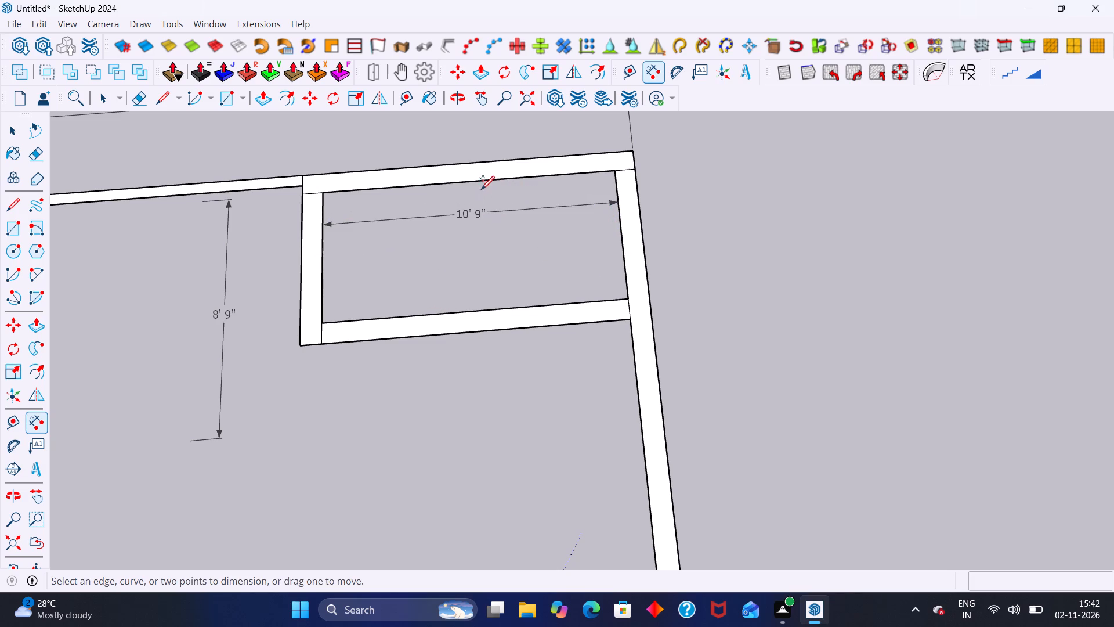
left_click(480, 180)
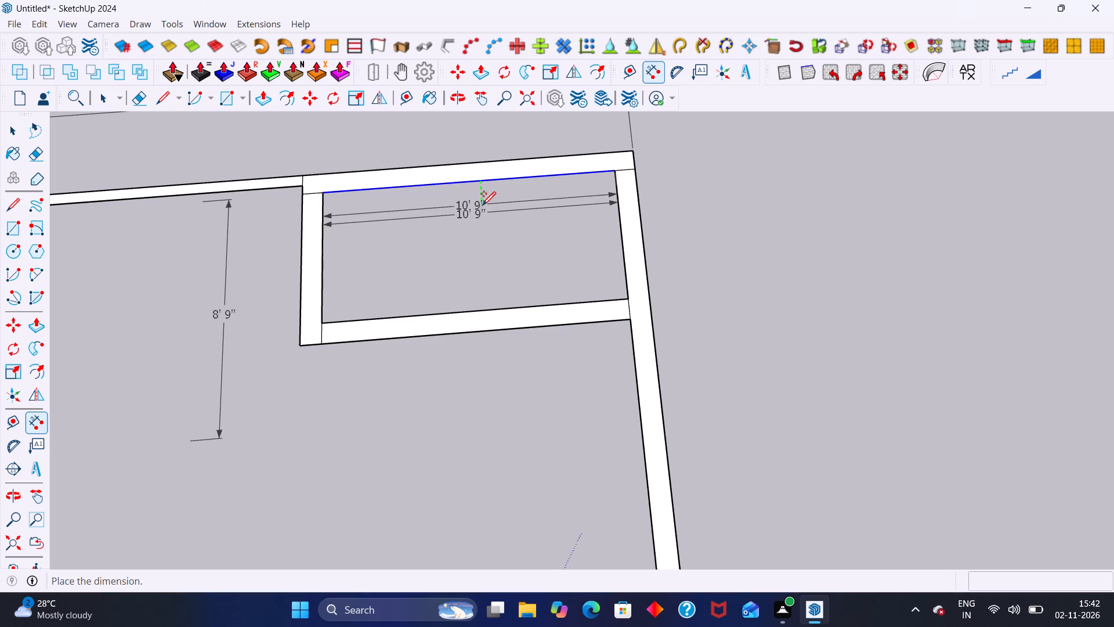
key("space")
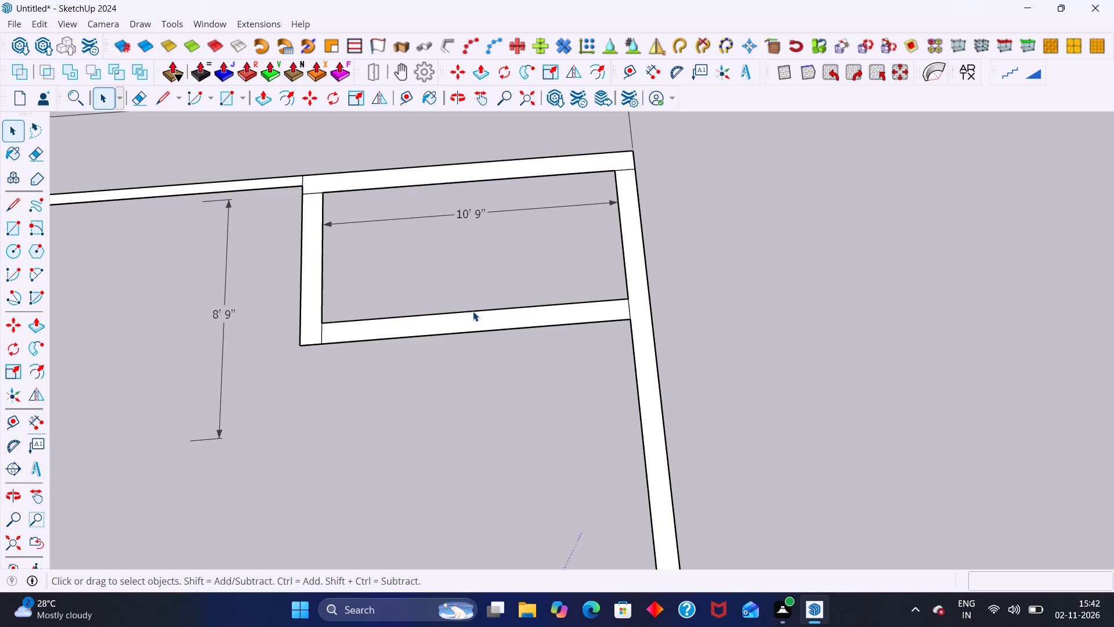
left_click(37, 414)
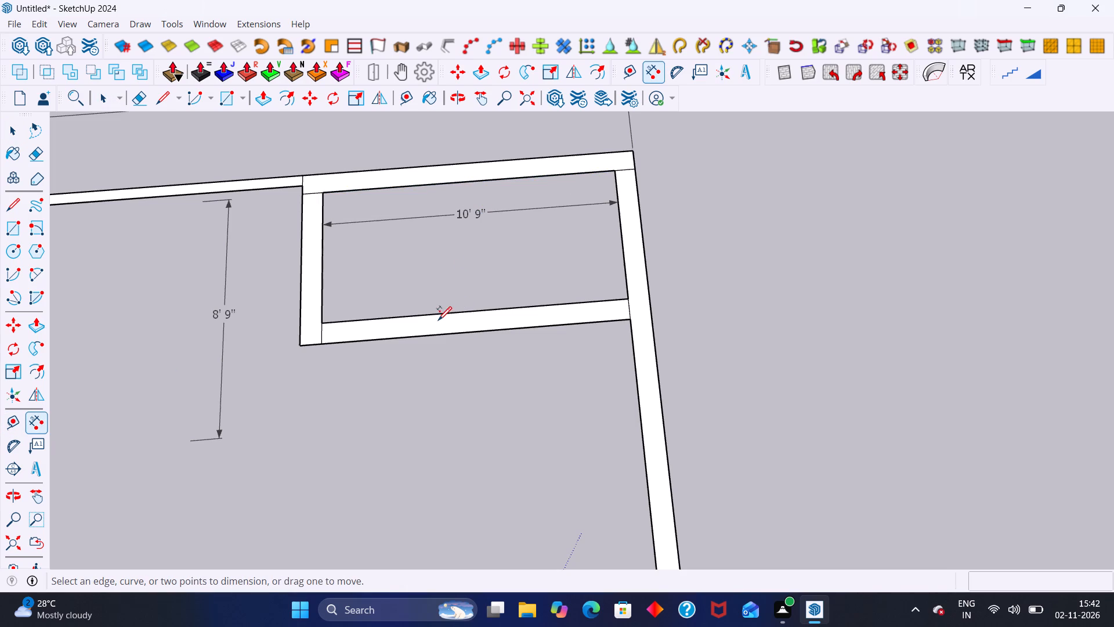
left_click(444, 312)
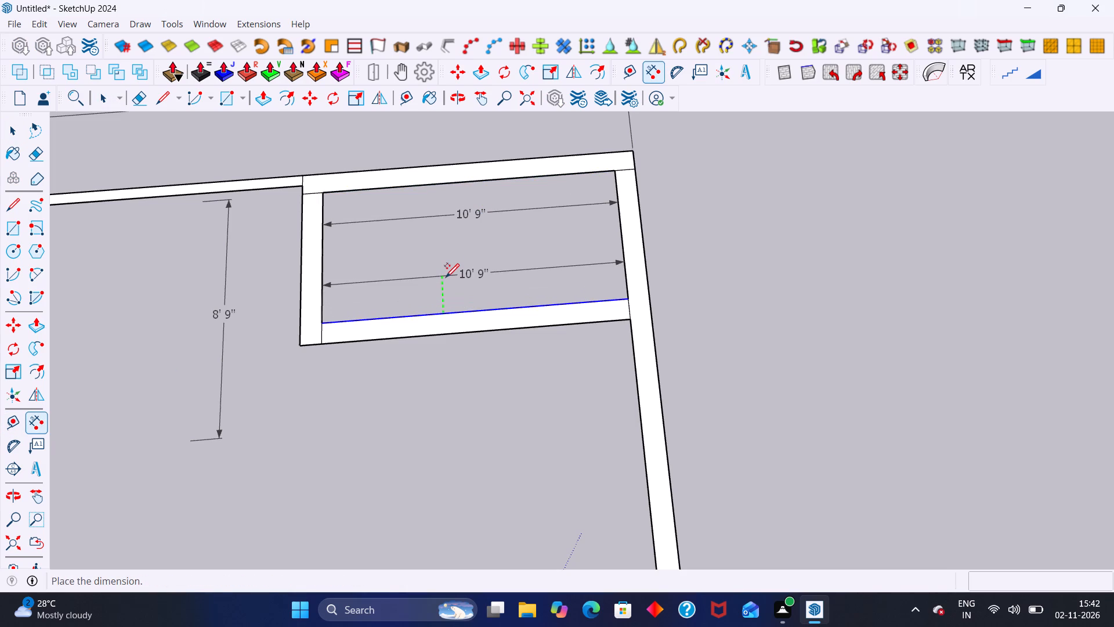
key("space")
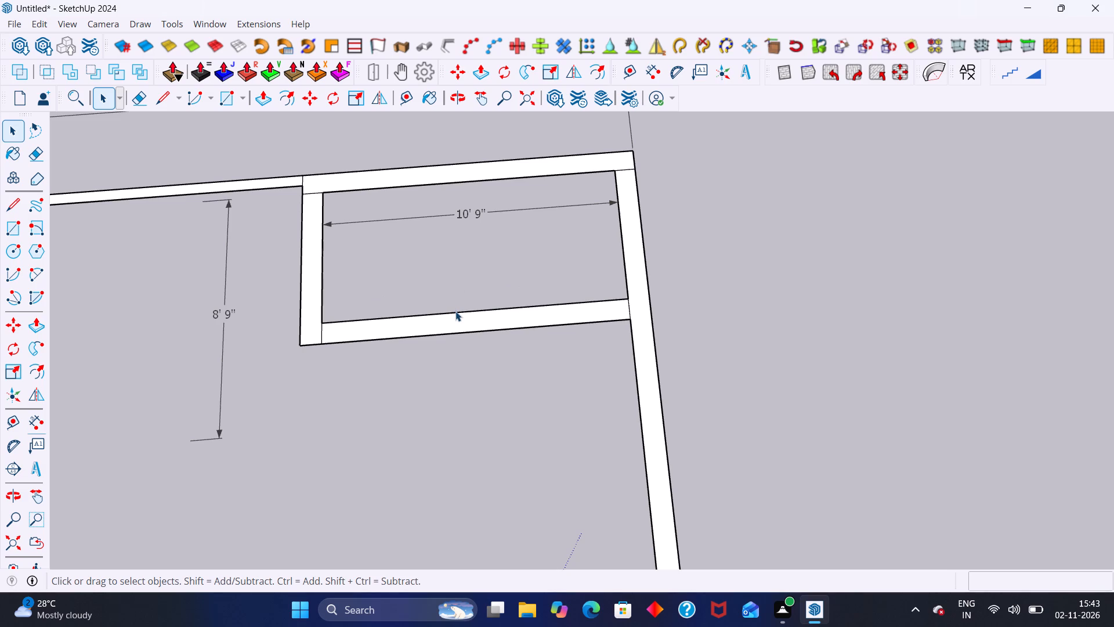
Dimension the small corner room's clear depth from its inner cross wall to the far end wall, placing it inside the room.
left_click(32, 418)
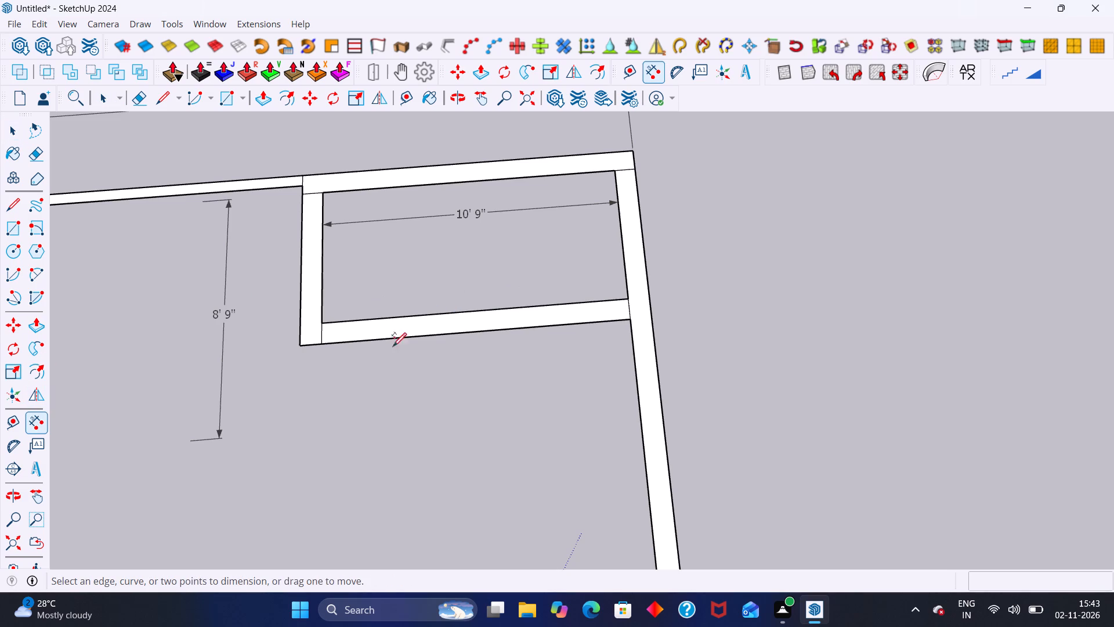
left_click(475, 309, "shift")
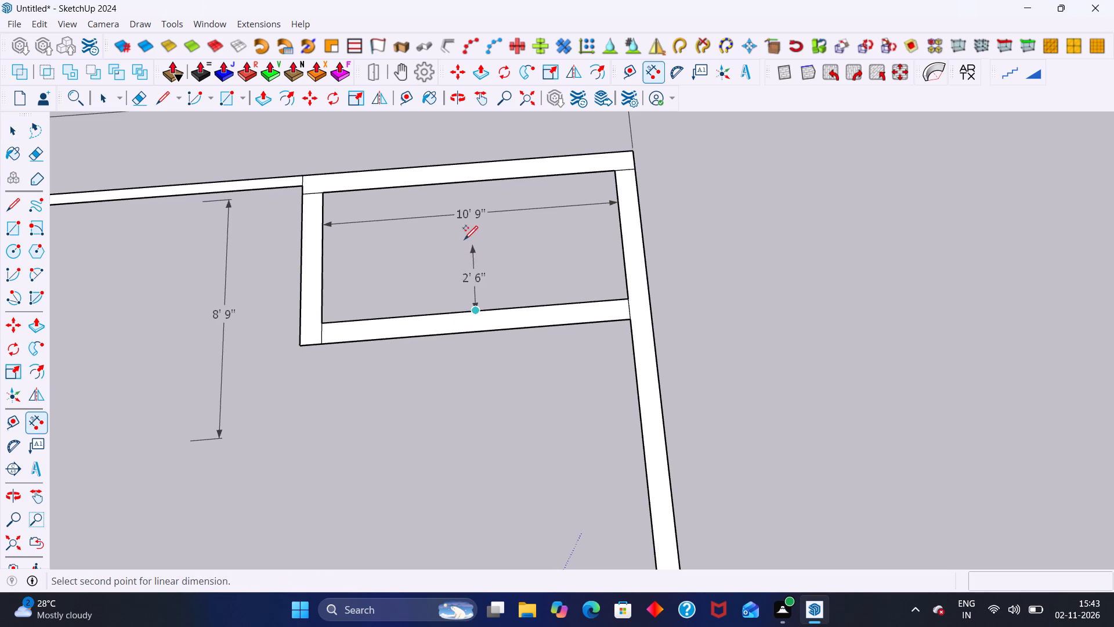
left_click(469, 183, "shift")
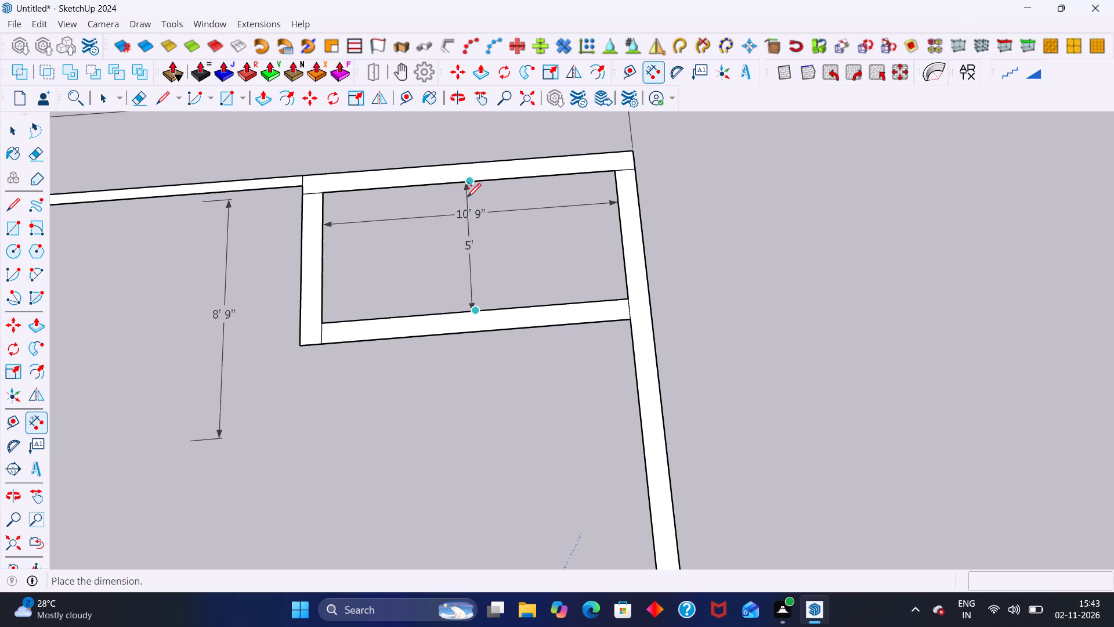
left_click(497, 219)
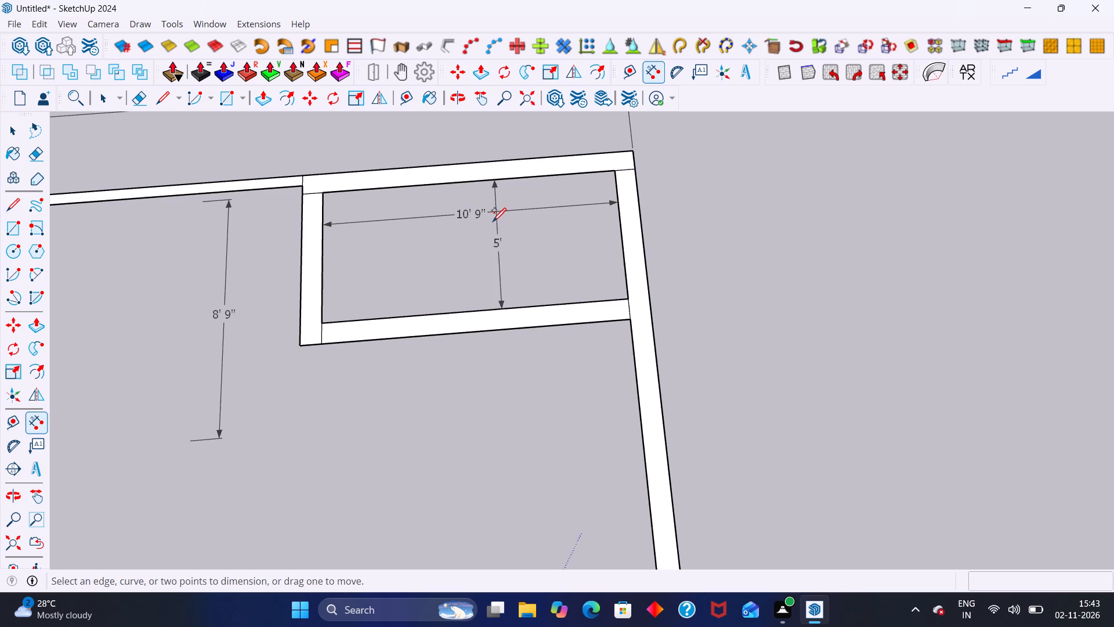
Dimension the middle room's clear length along the inner face of the long side wall, placing it just inside the room.
scroll(444, 310, "down", 7)
scroll(359, 313, "up", 4)
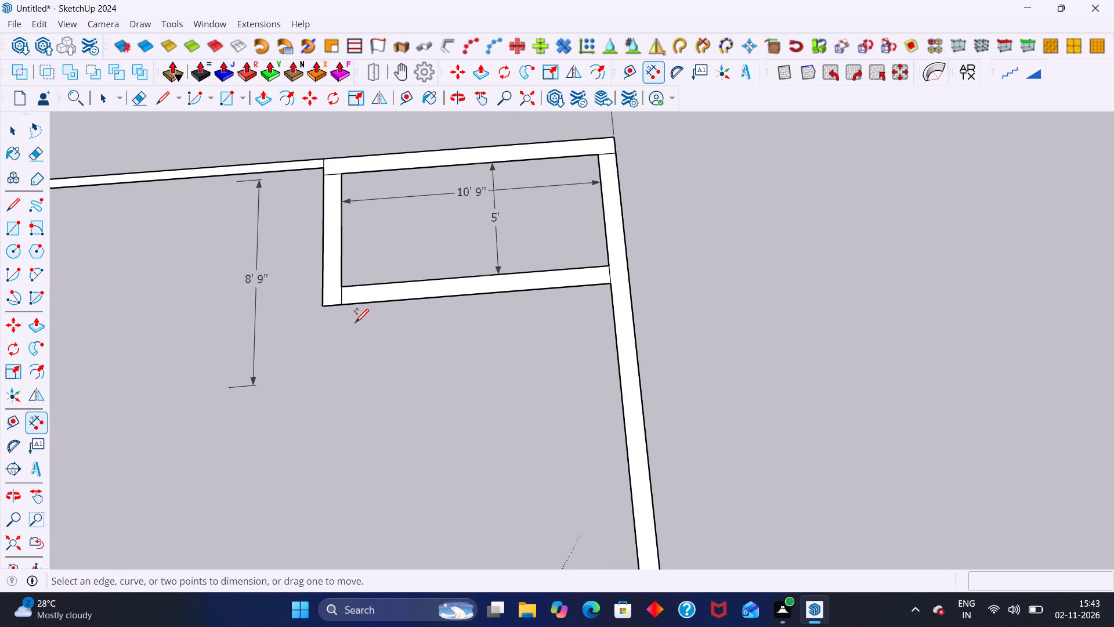
scroll(355, 322, "up", 3)
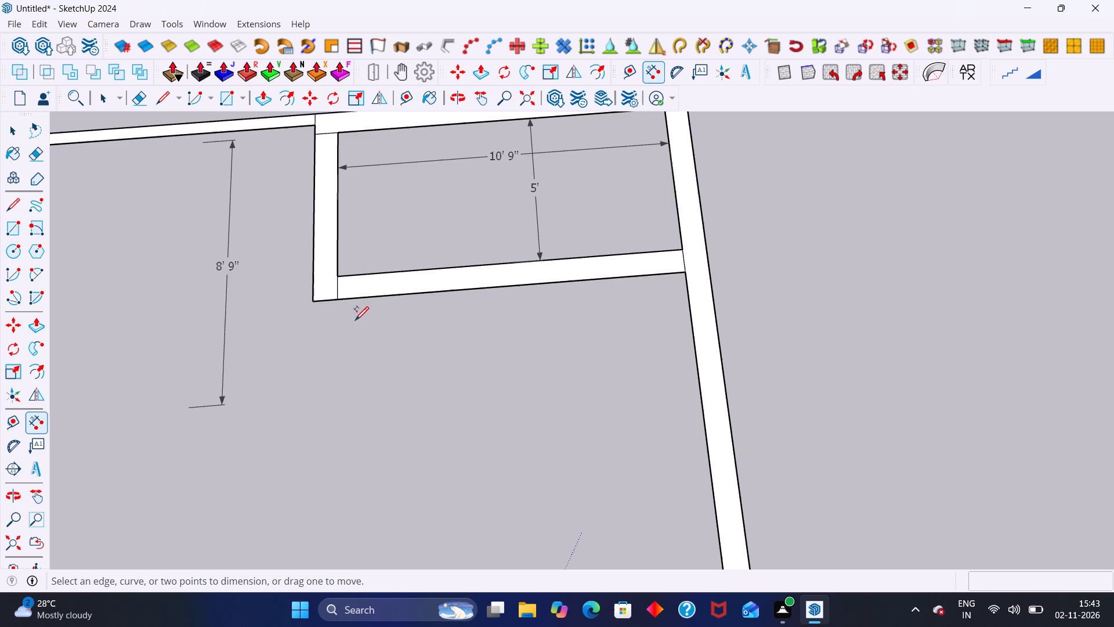
scroll(562, 236, "down", 7)
scroll(483, 314, "down", 1)
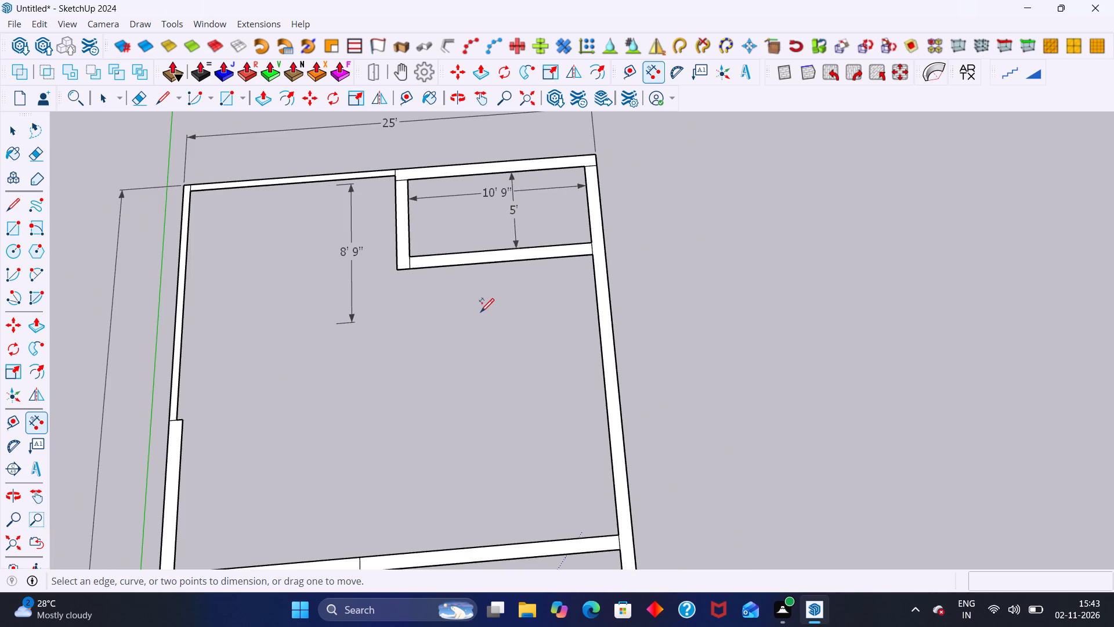
scroll(494, 285, "down", 5)
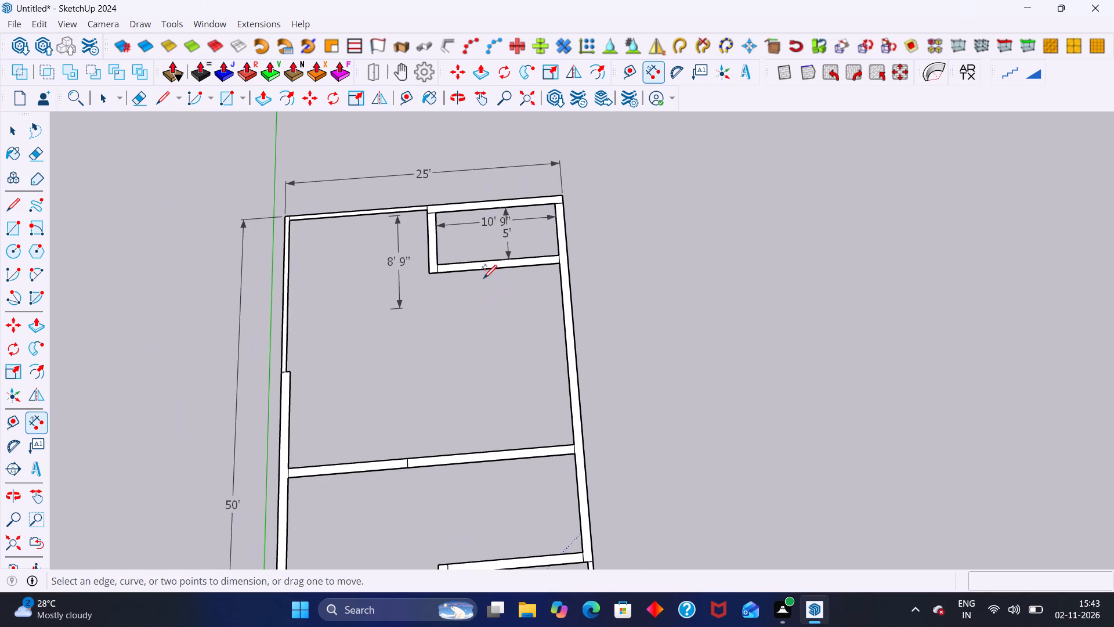
scroll(484, 313, "down", 10)
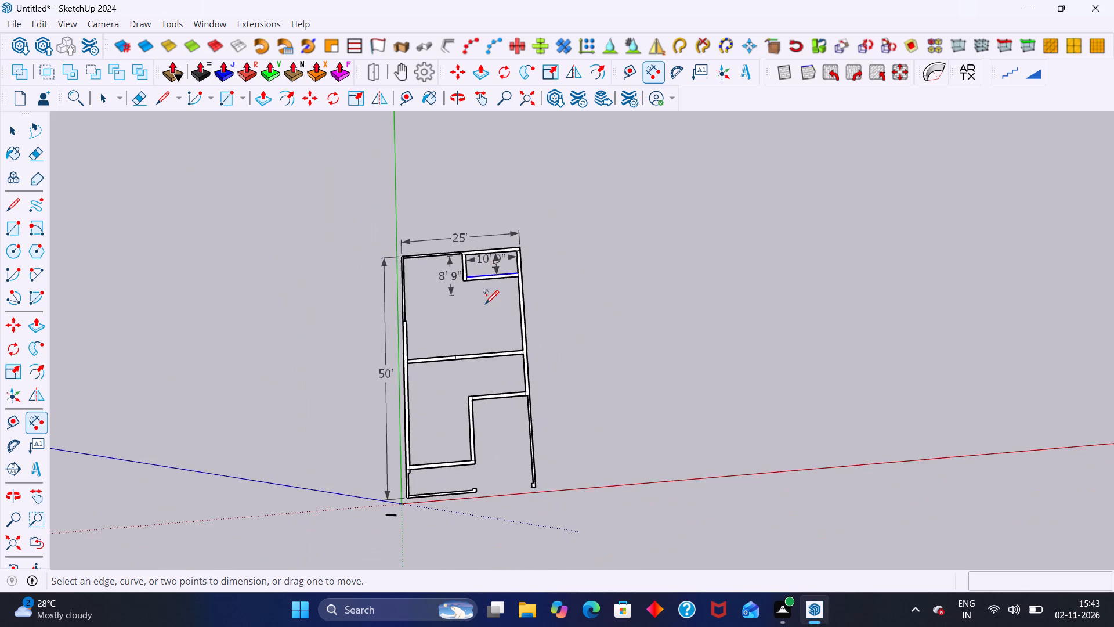
scroll(482, 379, "up", 8)
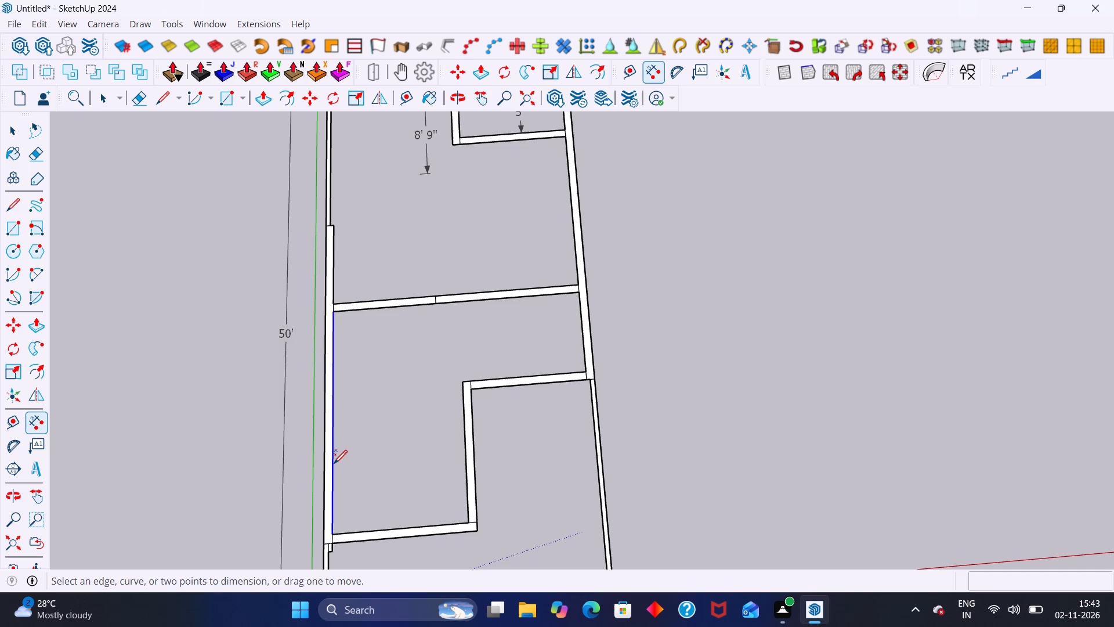
left_click_drag(334, 463, 350, 463, "ctrl")
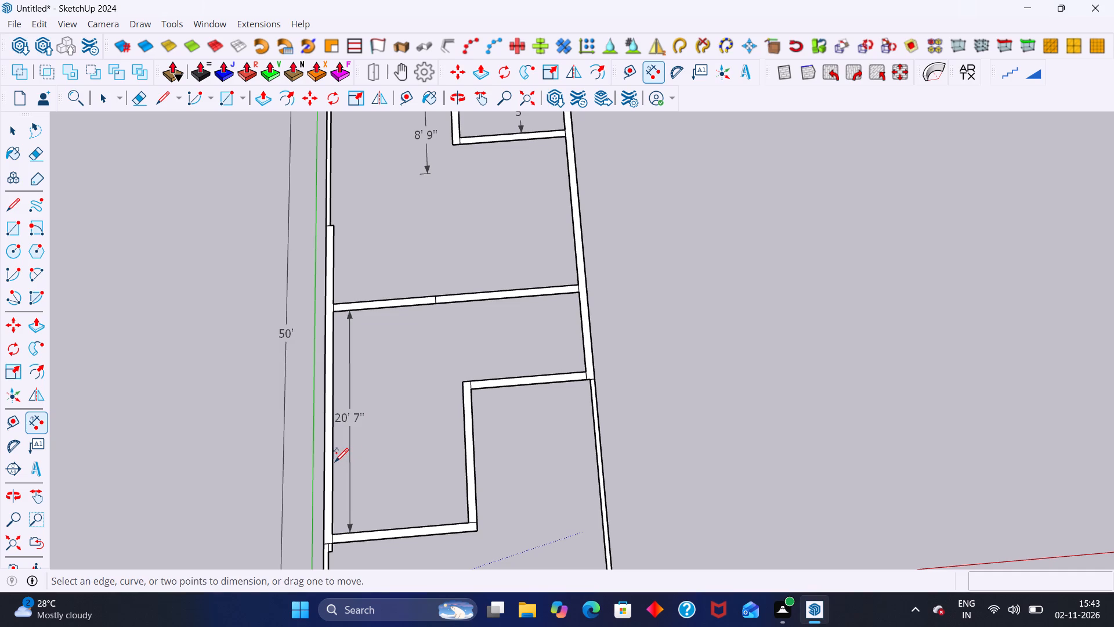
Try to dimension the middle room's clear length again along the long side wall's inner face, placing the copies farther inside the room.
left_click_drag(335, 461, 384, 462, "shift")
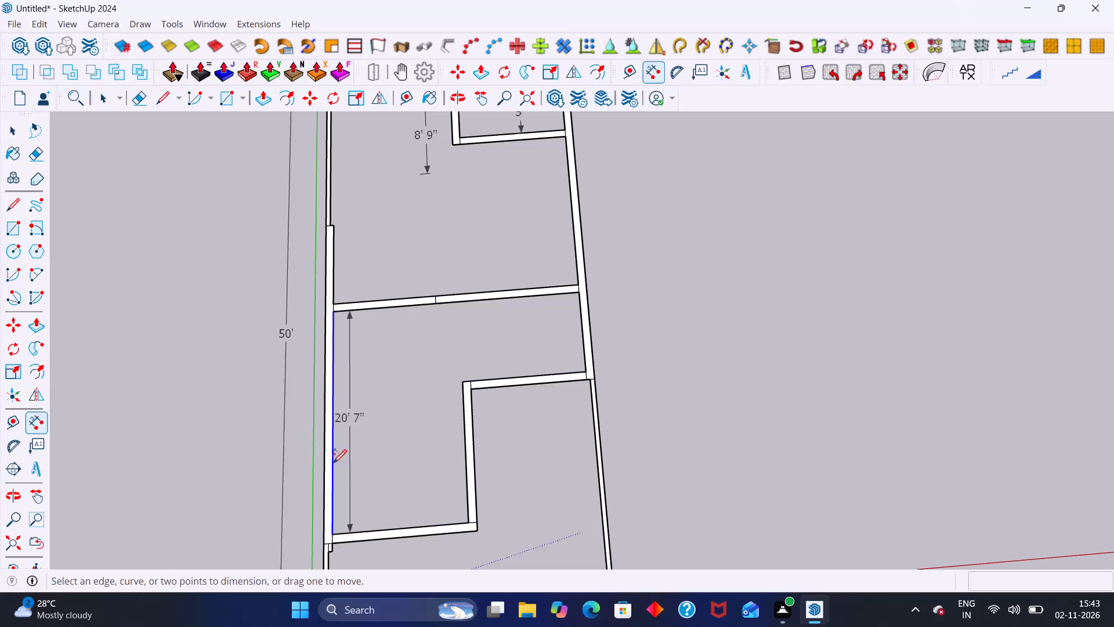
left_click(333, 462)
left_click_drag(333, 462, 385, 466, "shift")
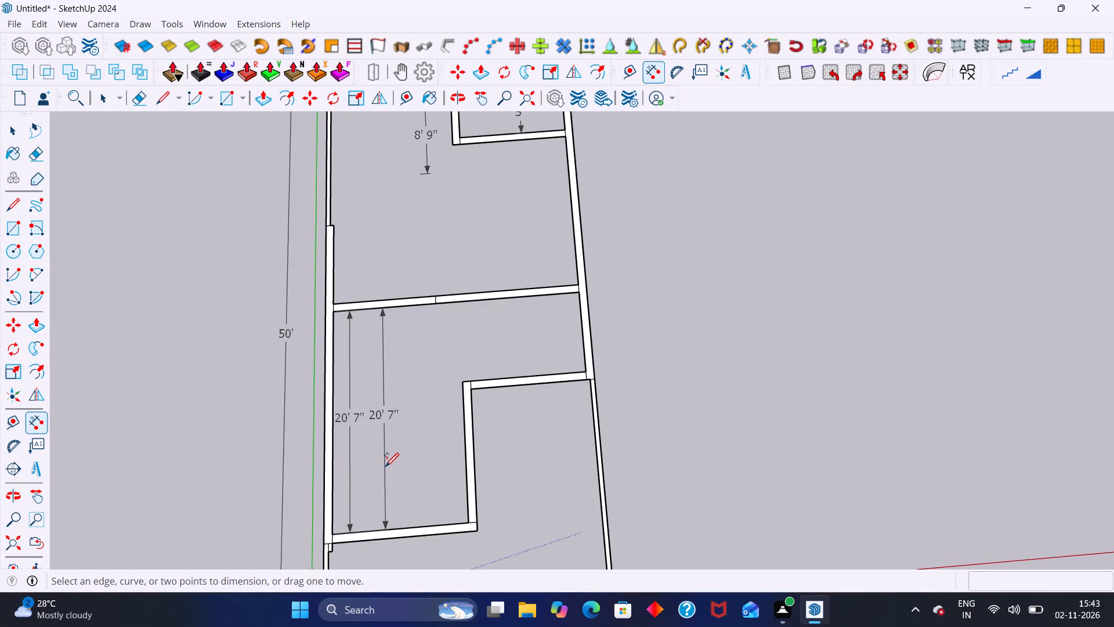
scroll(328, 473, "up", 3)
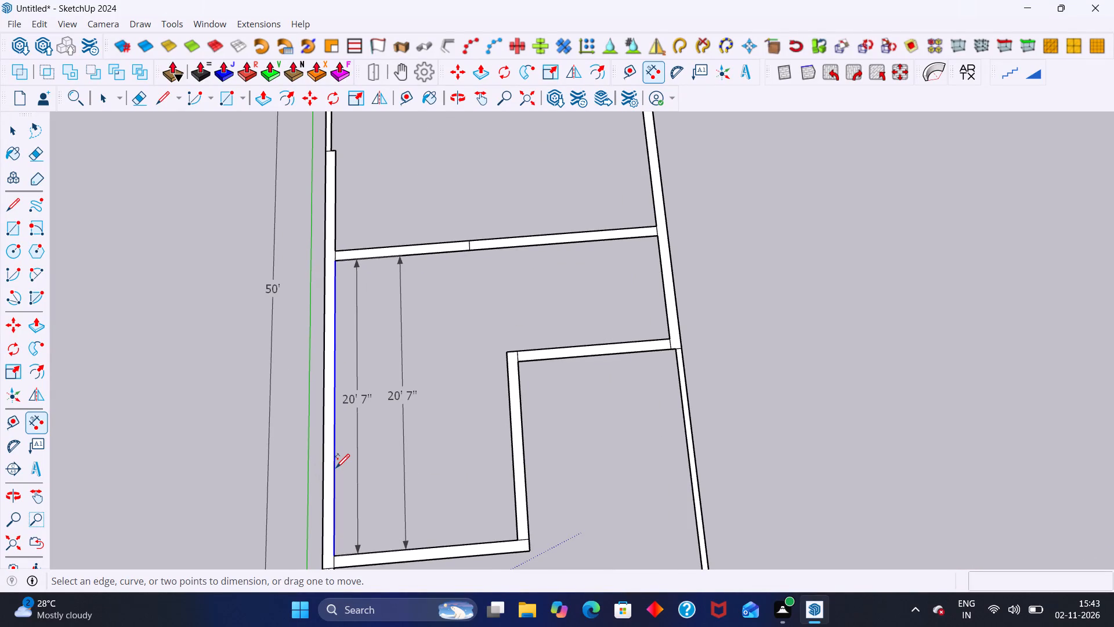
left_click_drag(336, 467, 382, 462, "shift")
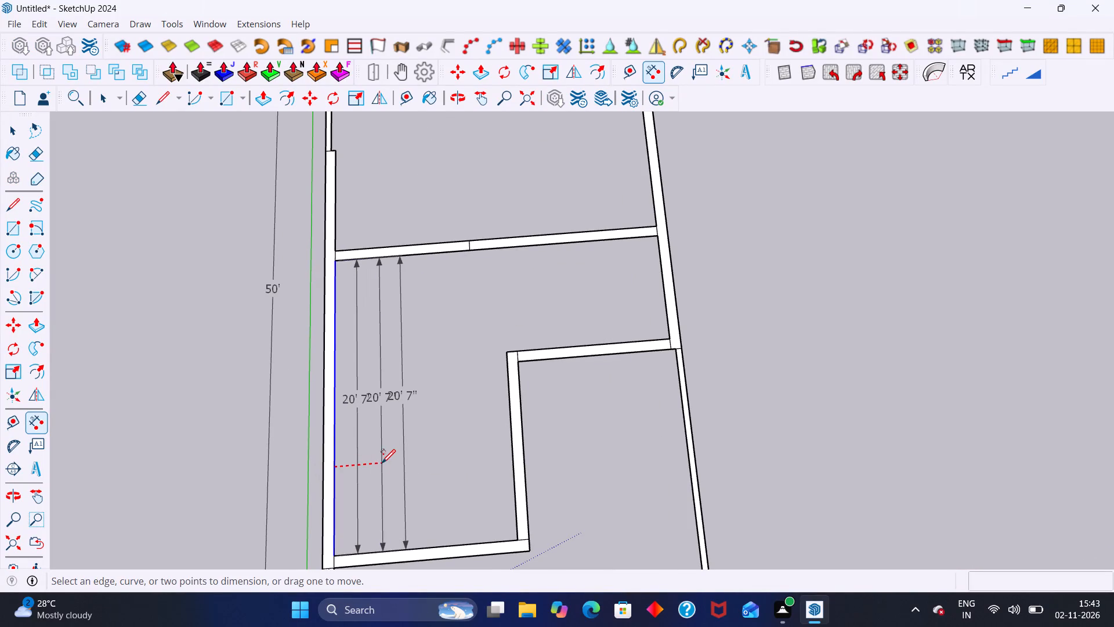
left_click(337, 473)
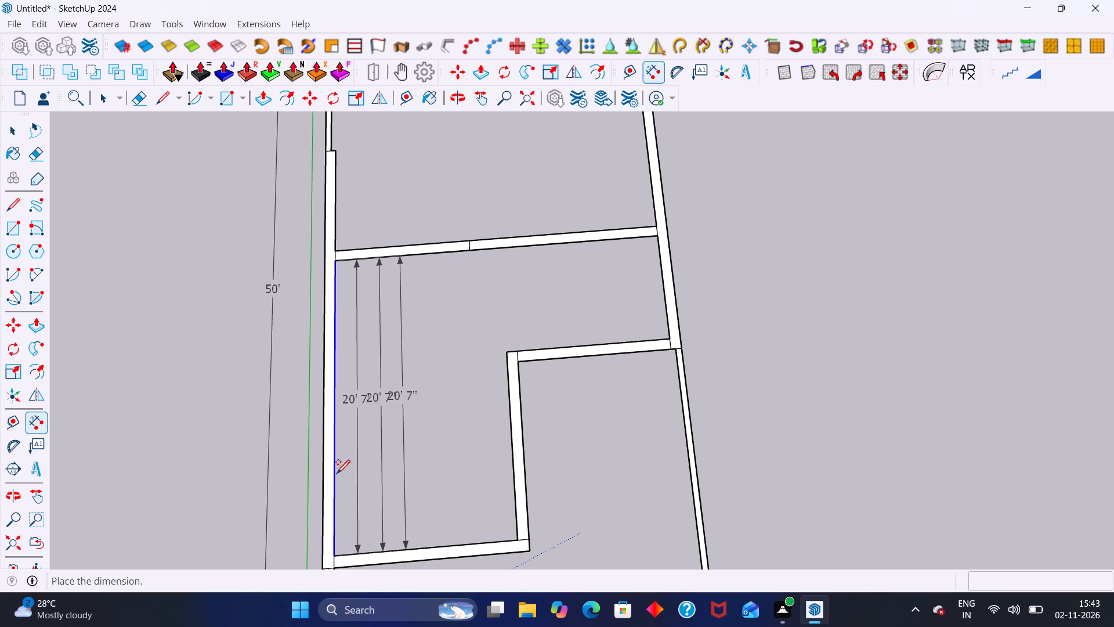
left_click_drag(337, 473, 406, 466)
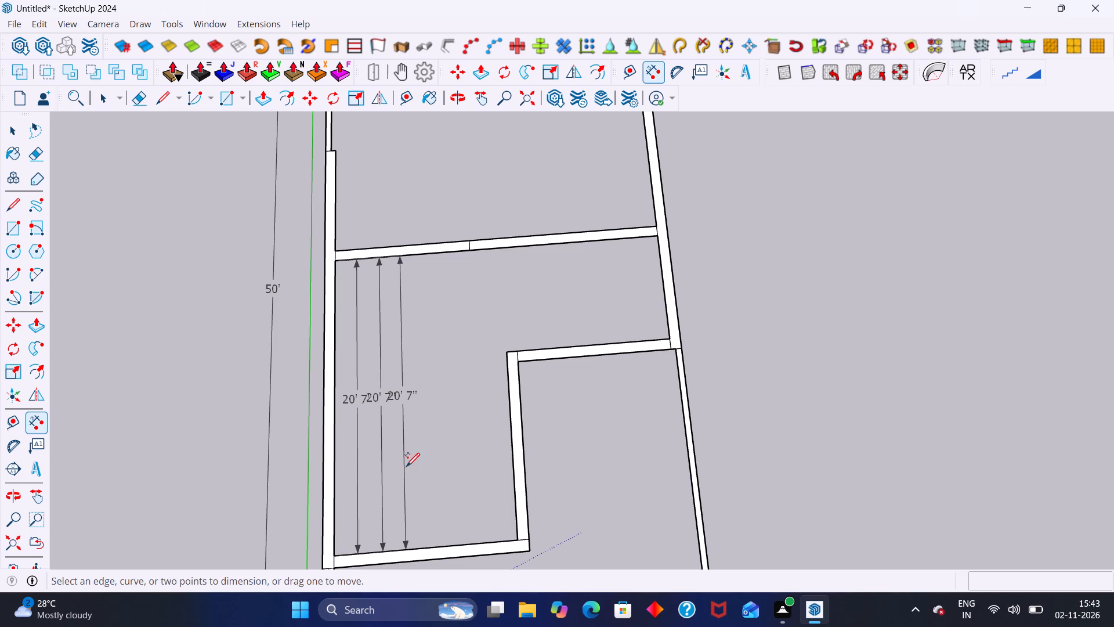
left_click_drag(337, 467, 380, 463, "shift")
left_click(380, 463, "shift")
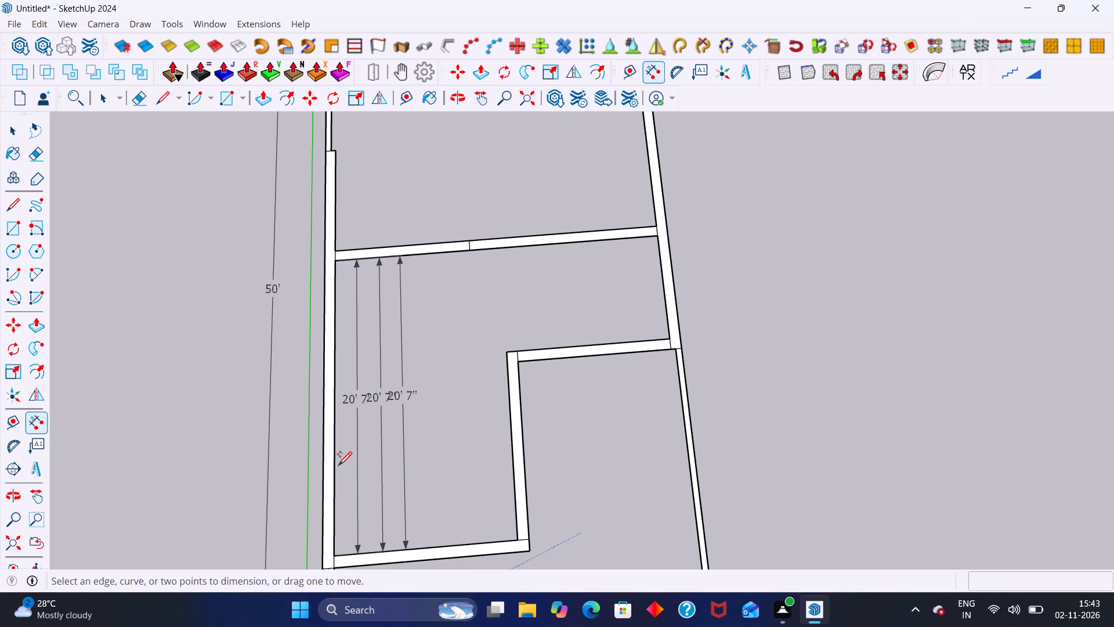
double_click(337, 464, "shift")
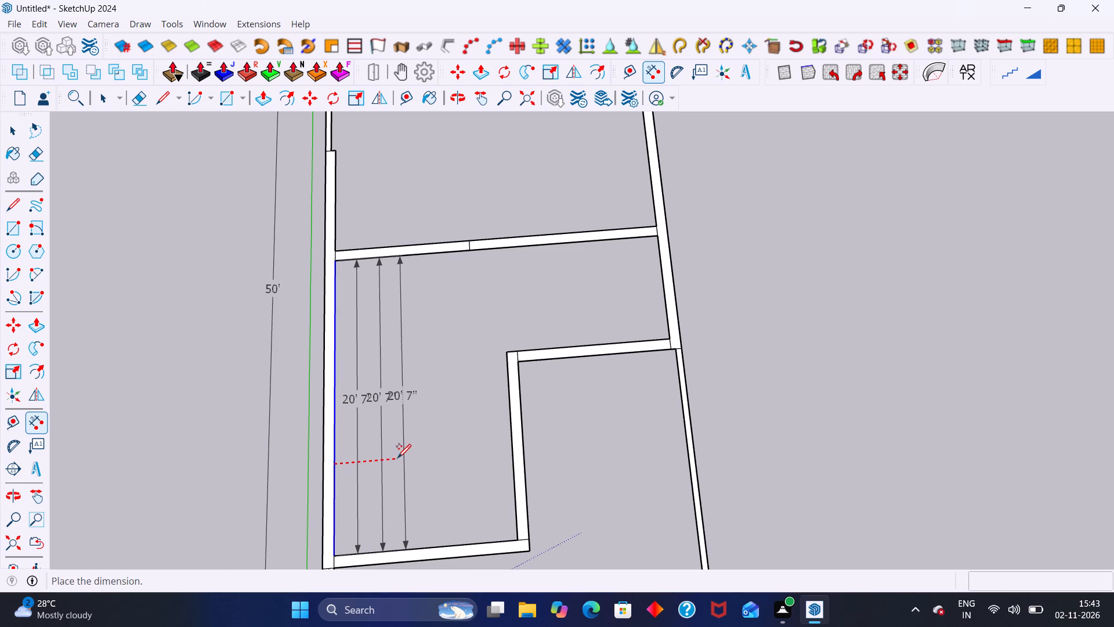
Undo all the clear-length dimensions inside the middle room, including the first one beside the long side wall.
key("ctrl+z")
key("ctrl+z")
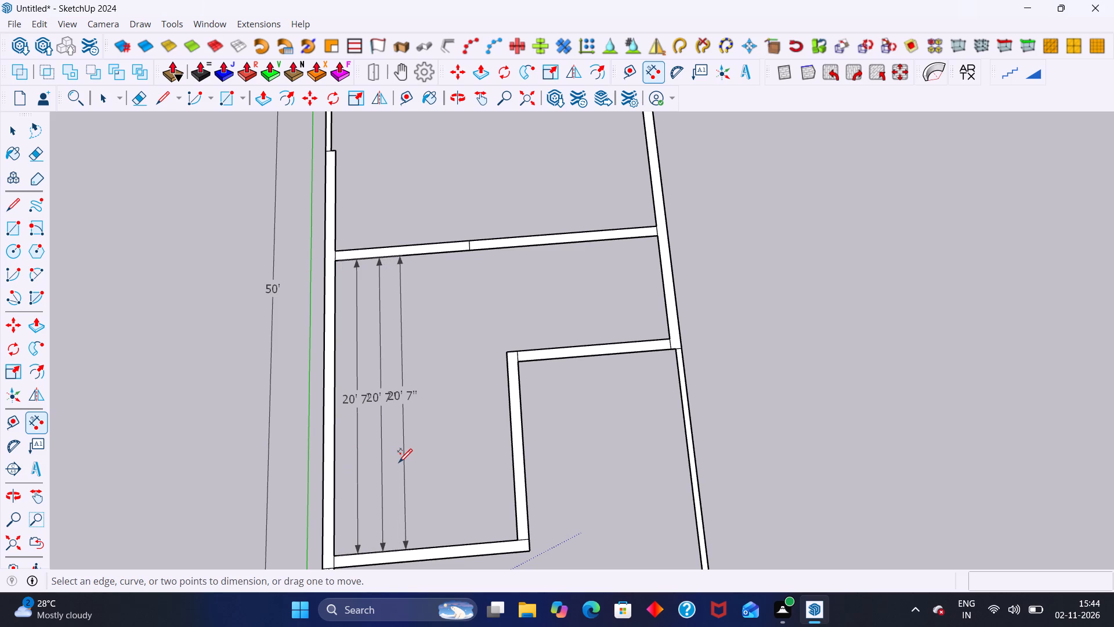
key("ctrl+z")
key("ctrl+z")
key("ctrl+z")
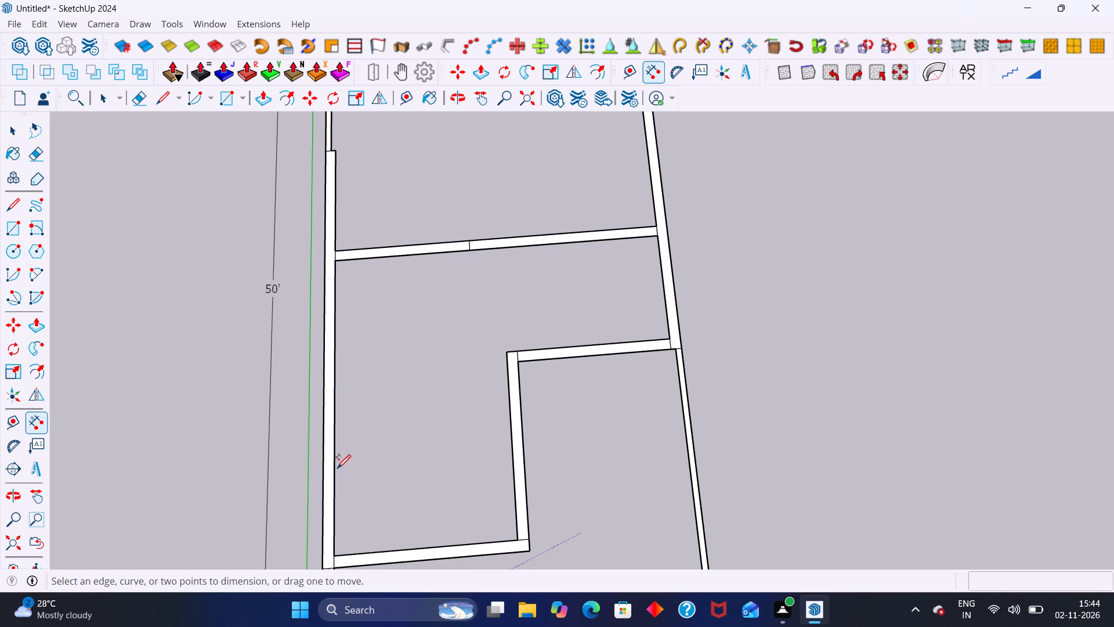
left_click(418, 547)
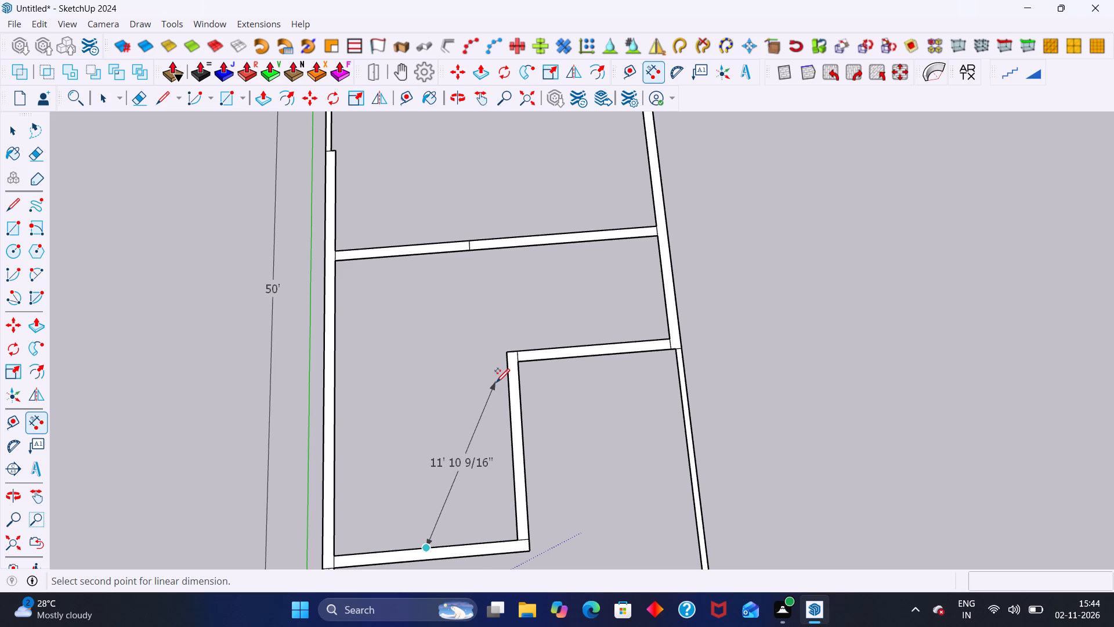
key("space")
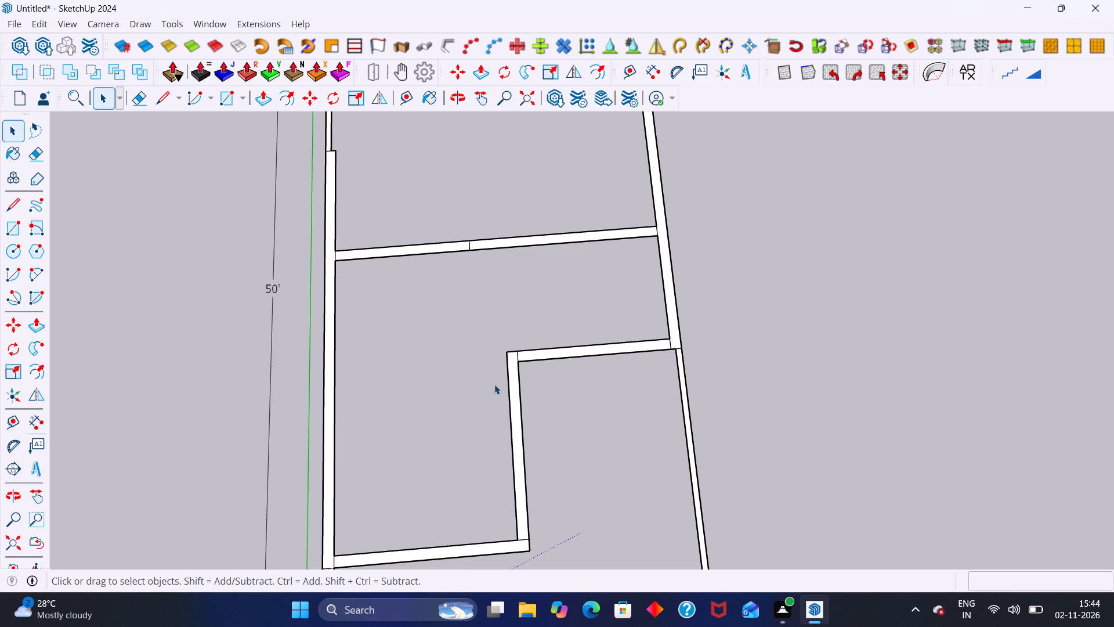
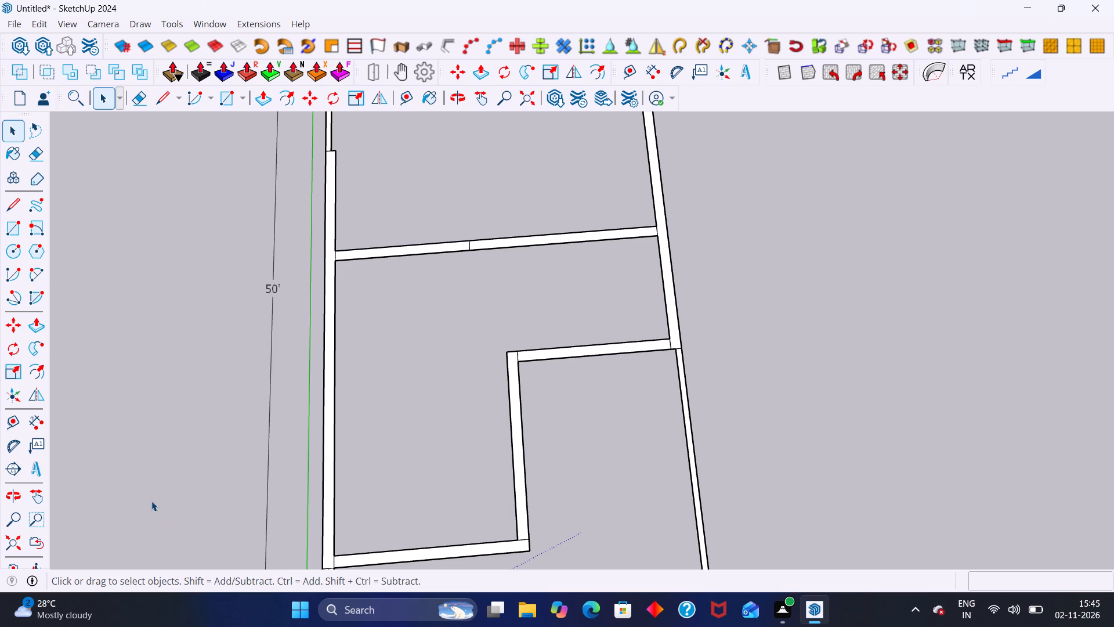
Look over the whole plan and its existing dimensions to check which rooms are still undimensioned.
scroll(332, 408, "down", 7)
scroll(256, 366, "down", 7)
scroll(310, 461, "up", 10)
middle_click_drag(308, 457, 311, 489)
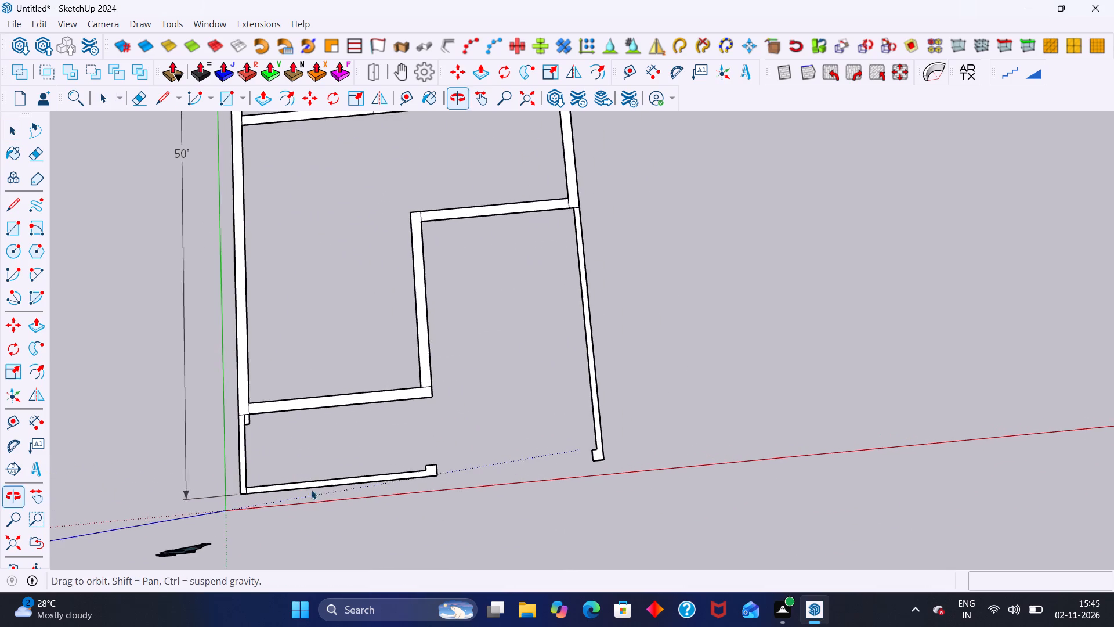
scroll(313, 484, "down", 8)
scroll(310, 475, "up", 1)
scroll(311, 475, "down", 4)
middle_click_drag(302, 434, 299, 417)
middle_click_drag(283, 370, 304, 335)
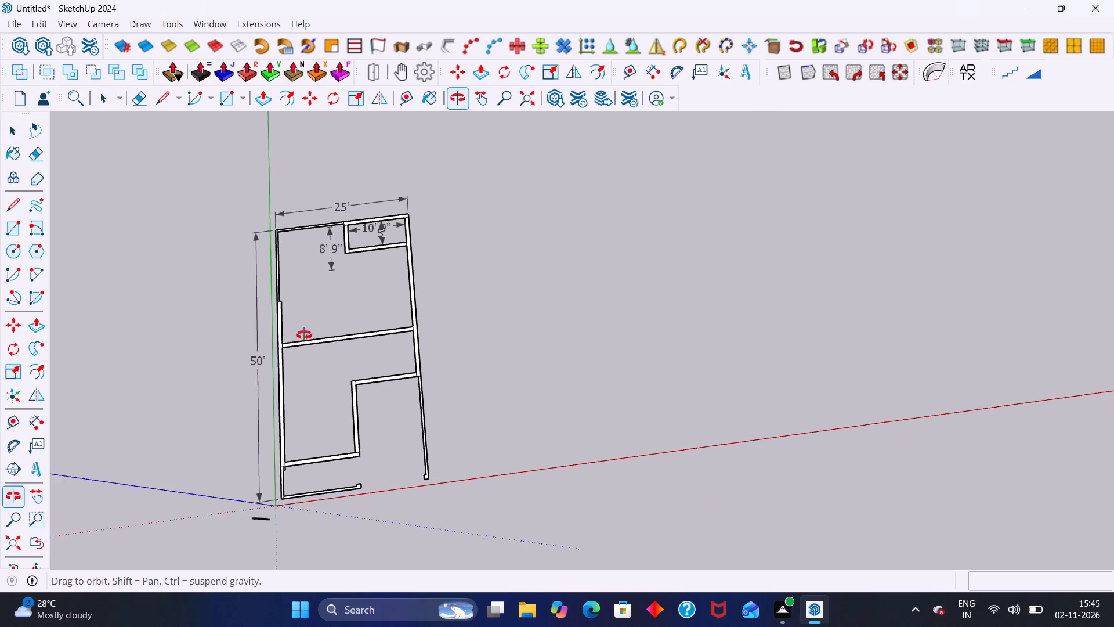
middle_click_drag(304, 335, 304, 334)
scroll(323, 313, "up", 5)
middle_click_drag(320, 331, 317, 283)
scroll(337, 340, "up", 3)
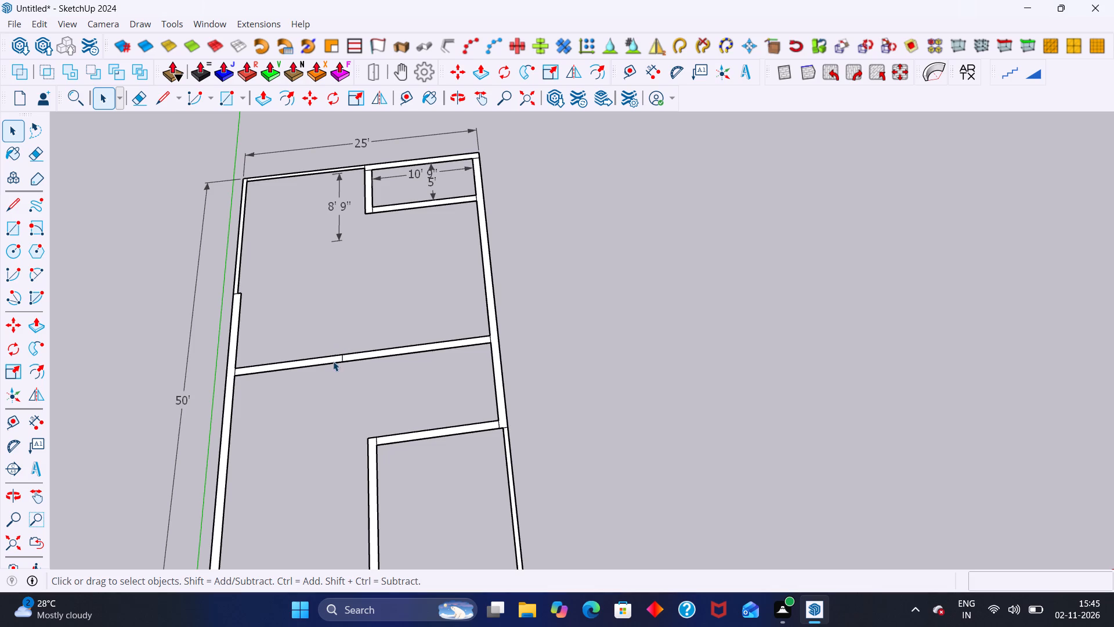
scroll(248, 450, "down", 9)
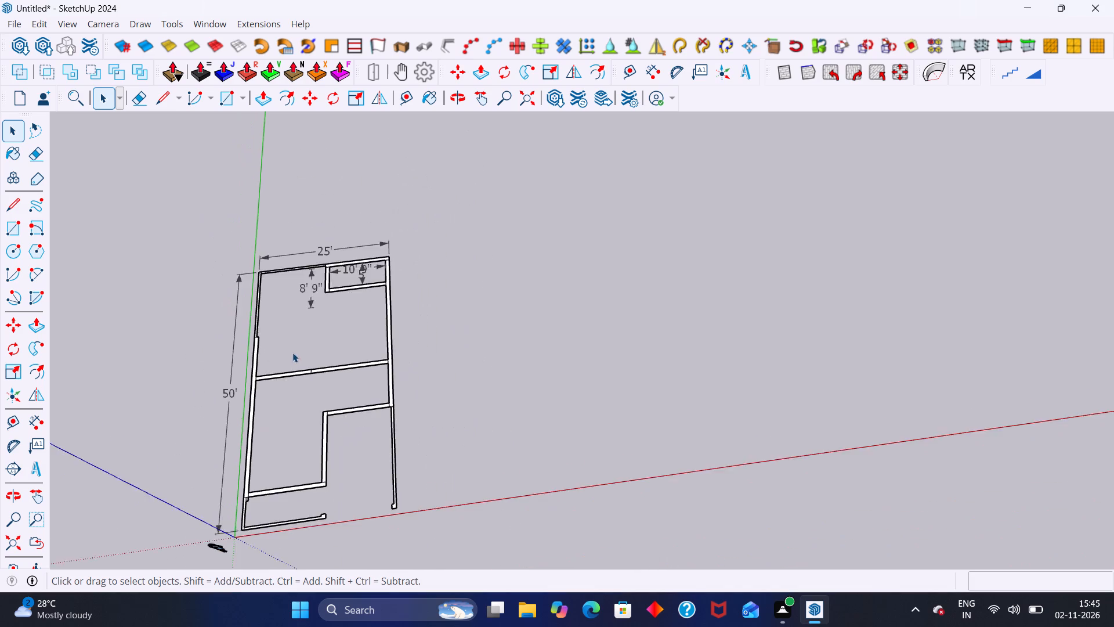
scroll(292, 352, "down", 2)
Draw a 12' line across the L-shaped room from the stepped wall's room-side face, near its corner, to the long side wall.
middle_click_drag(244, 497, 240, 488)
scroll(264, 478, "up", 5)
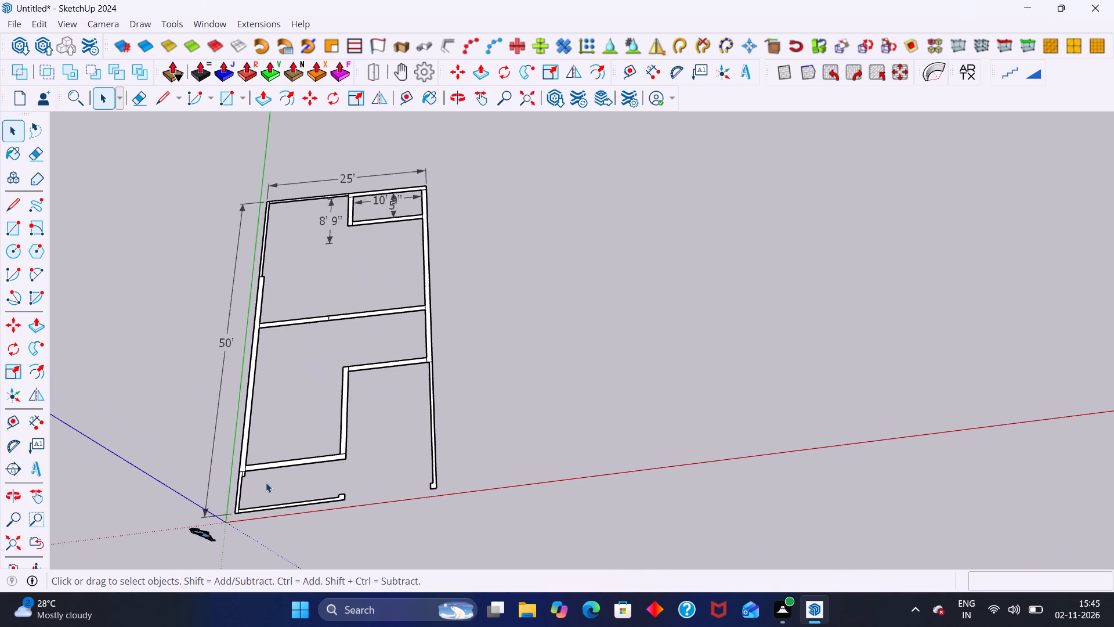
scroll(266, 484, "up", 8)
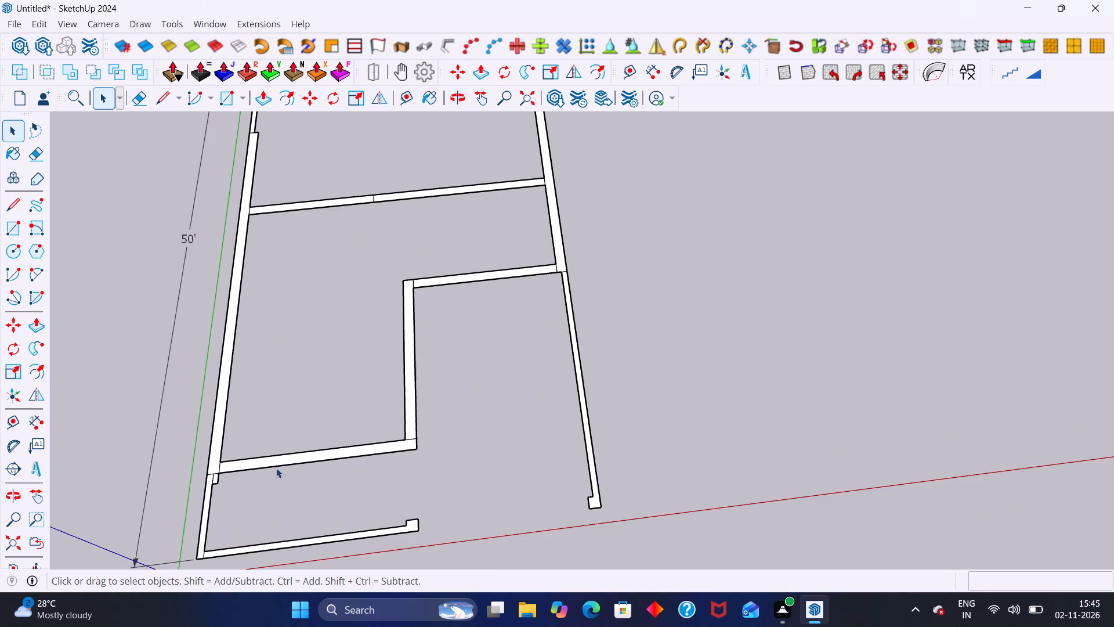
middle_click_drag(287, 449, 280, 543)
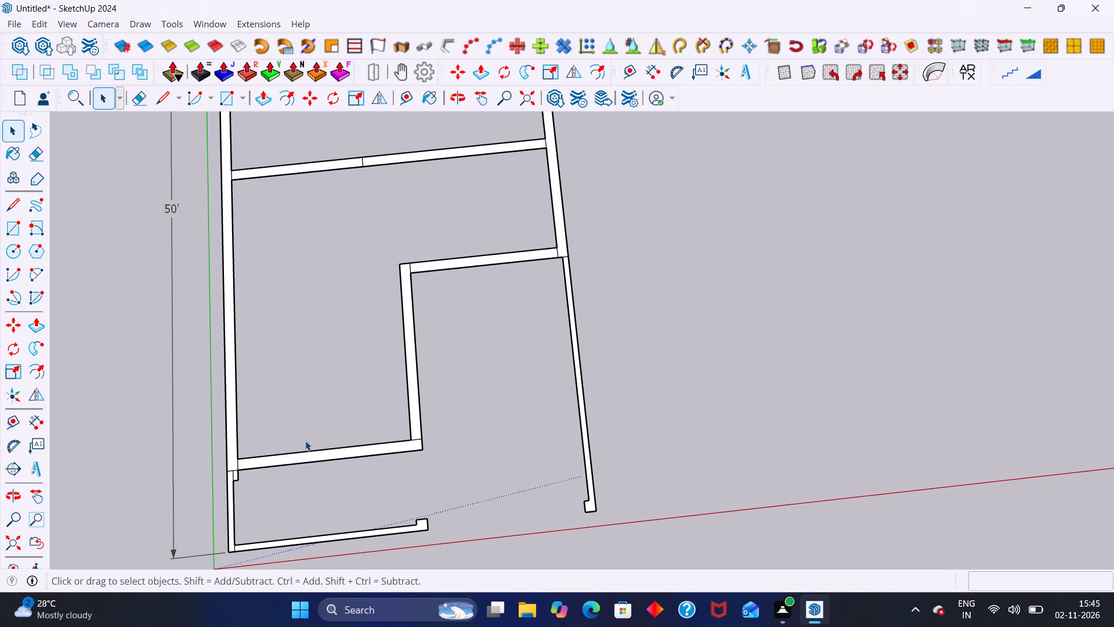
key("l")
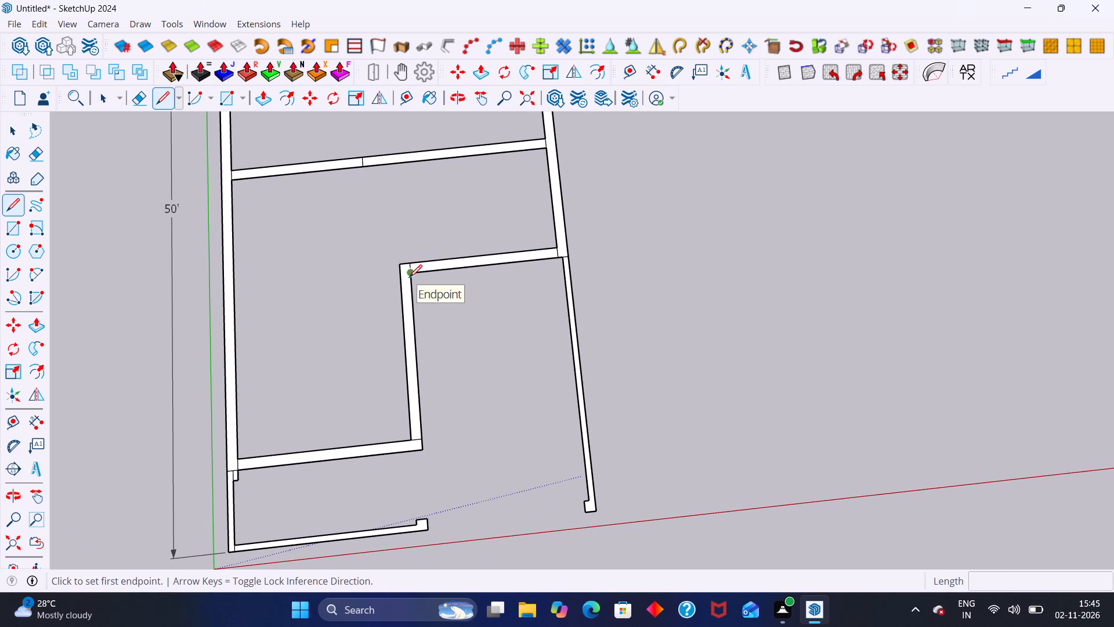
scroll(396, 279, "up", 10)
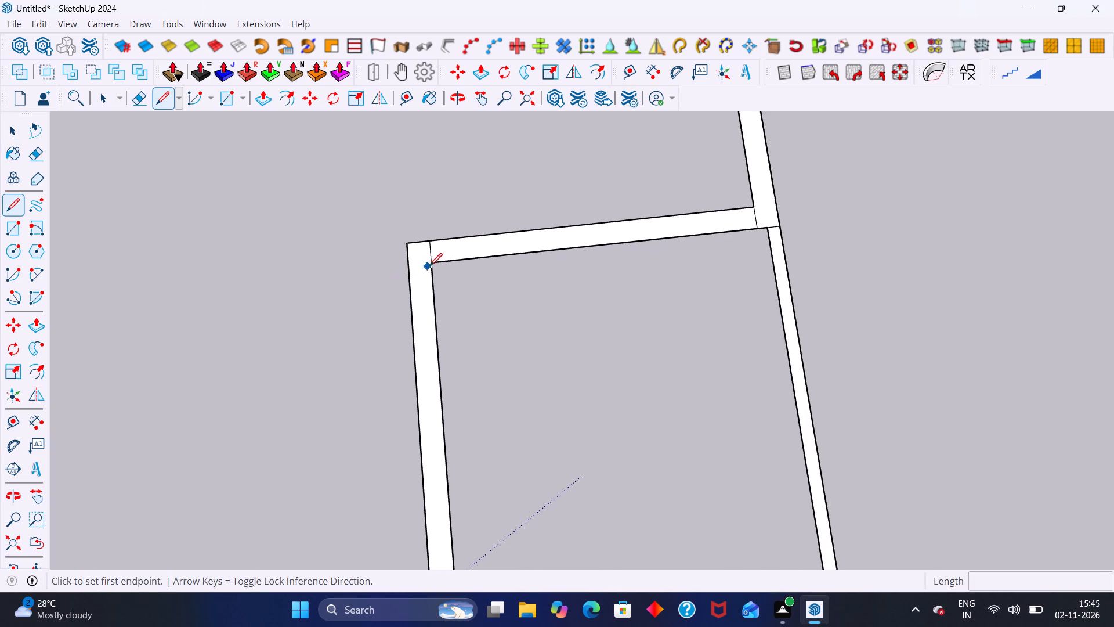
left_click(407, 269)
scroll(321, 279, "down", 7)
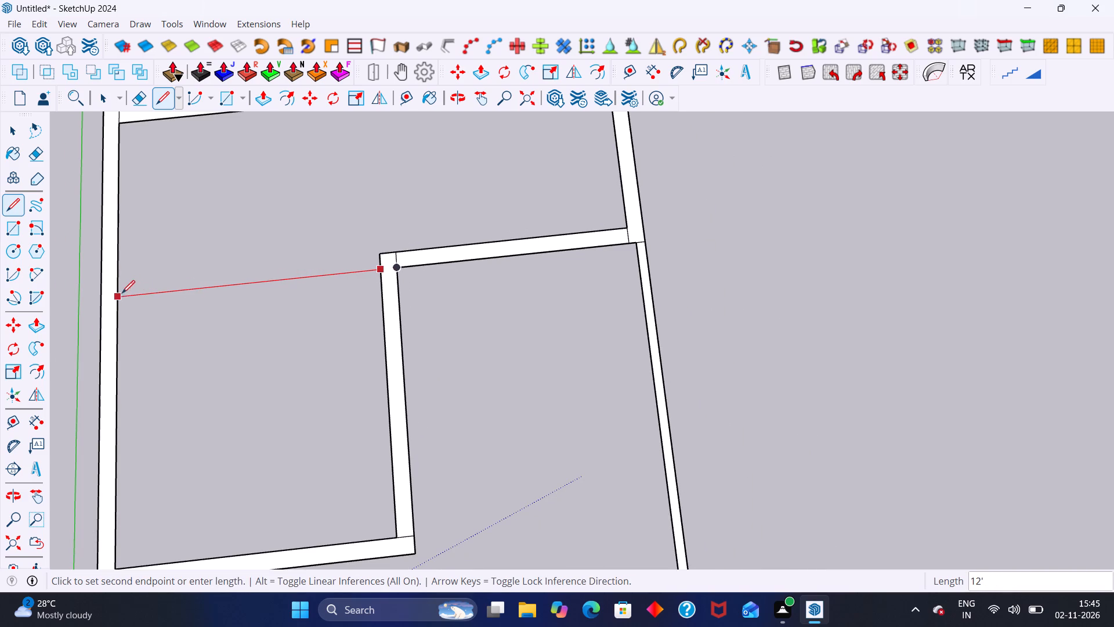
left_click(120, 295)
key("space")
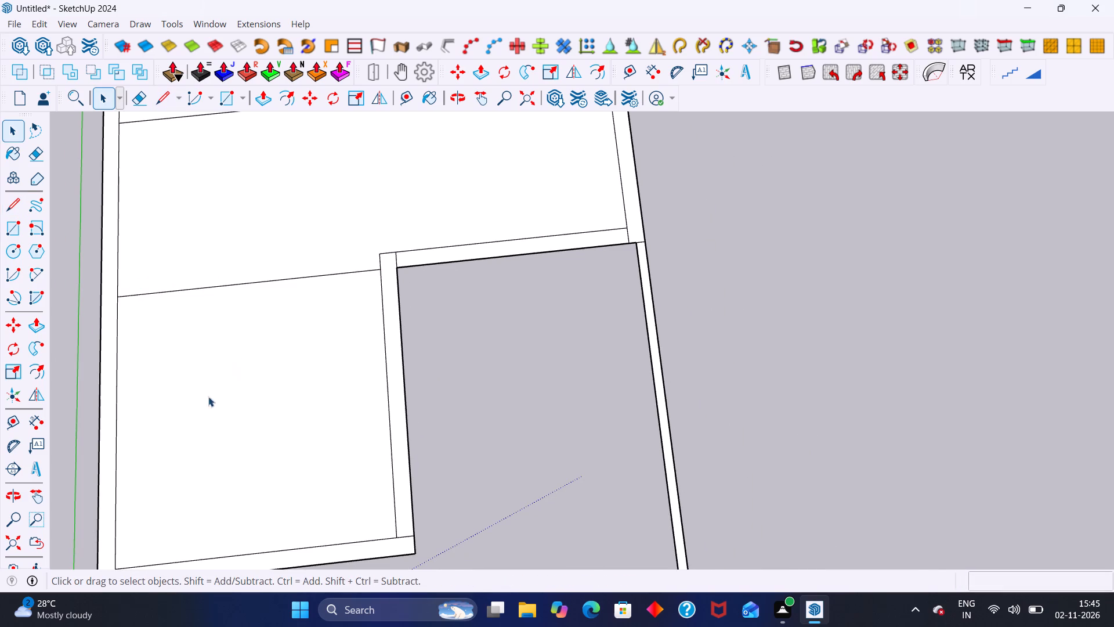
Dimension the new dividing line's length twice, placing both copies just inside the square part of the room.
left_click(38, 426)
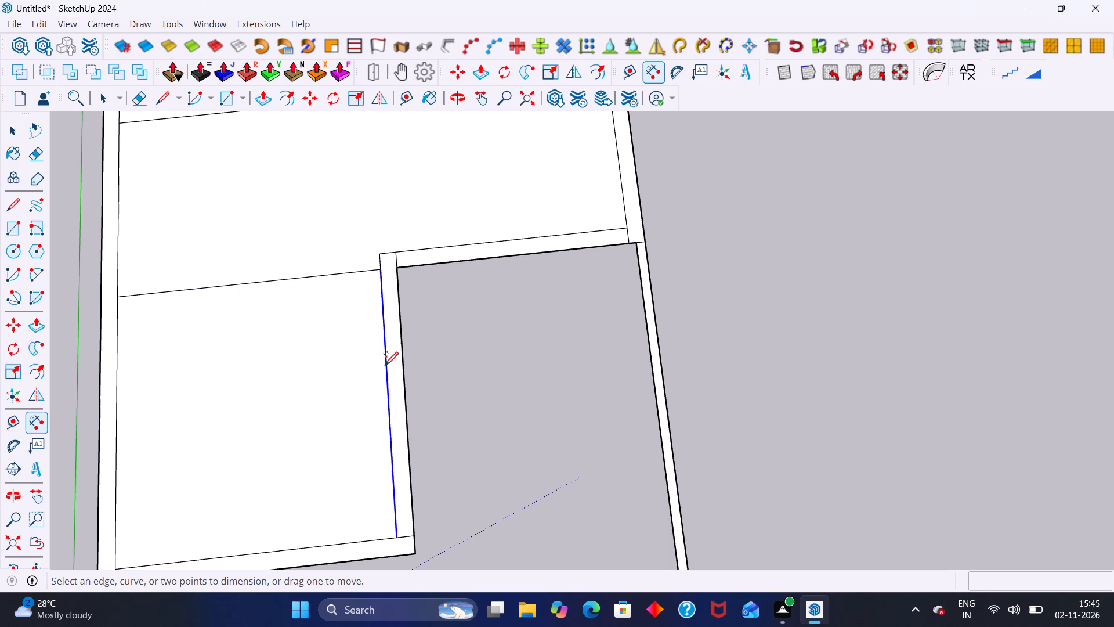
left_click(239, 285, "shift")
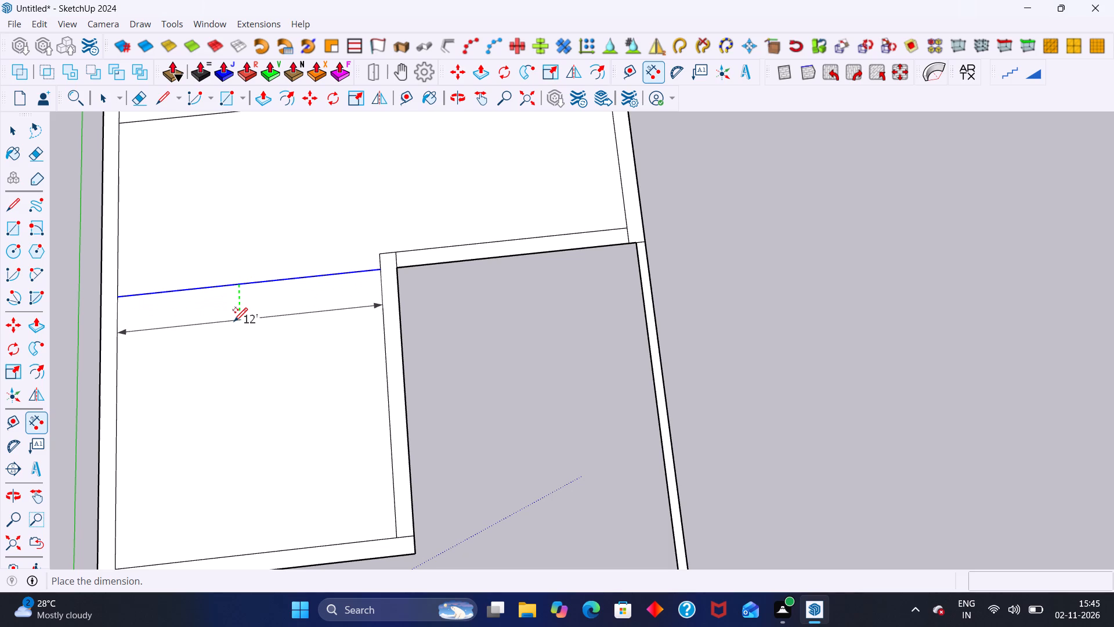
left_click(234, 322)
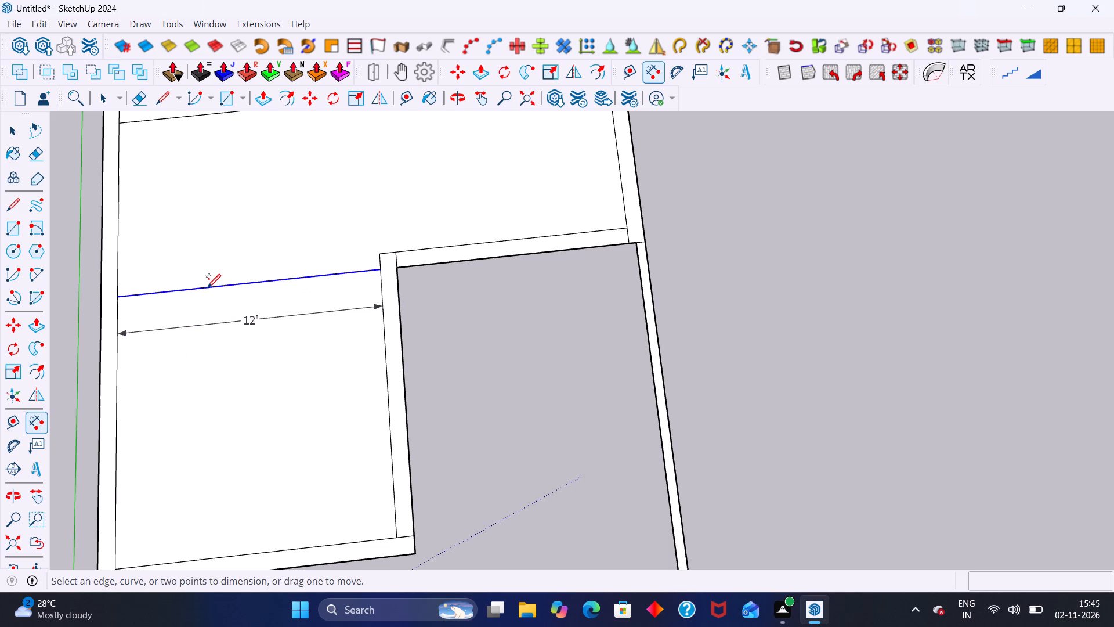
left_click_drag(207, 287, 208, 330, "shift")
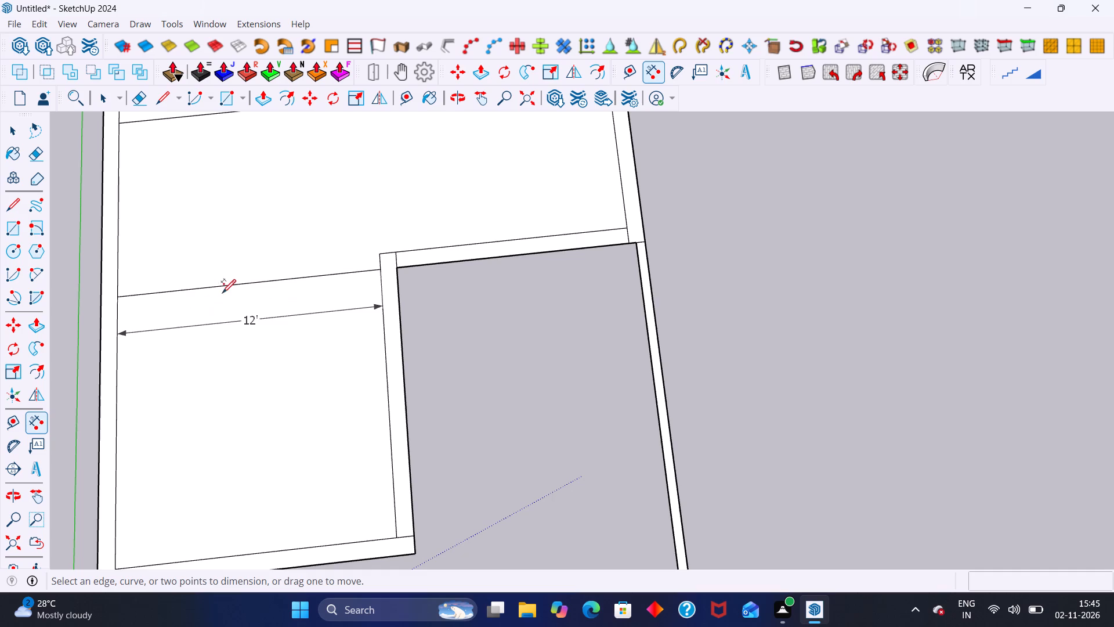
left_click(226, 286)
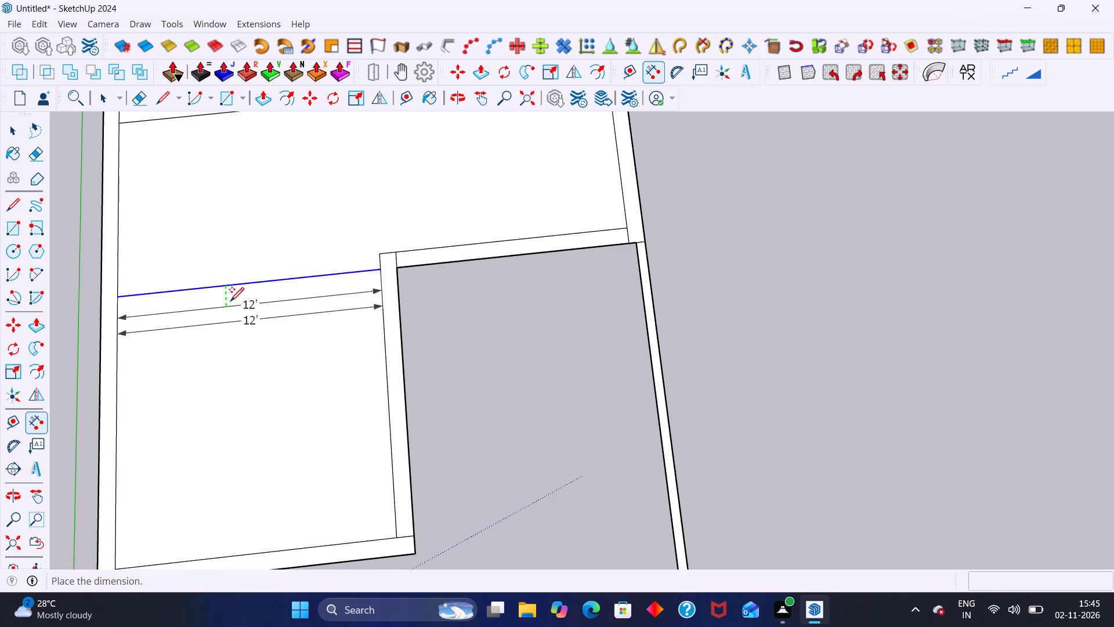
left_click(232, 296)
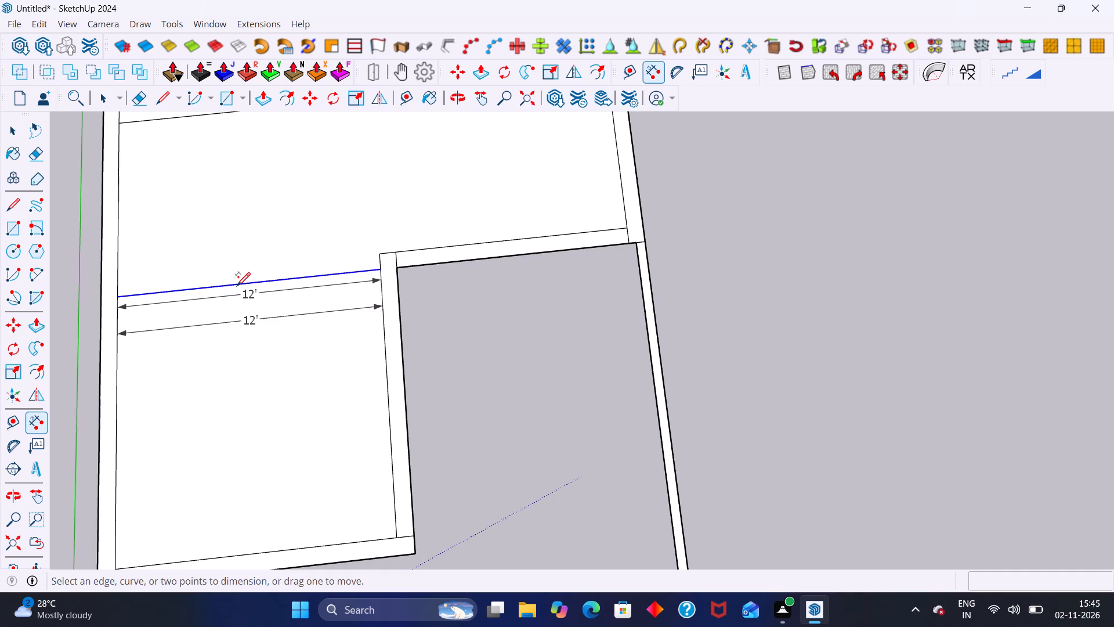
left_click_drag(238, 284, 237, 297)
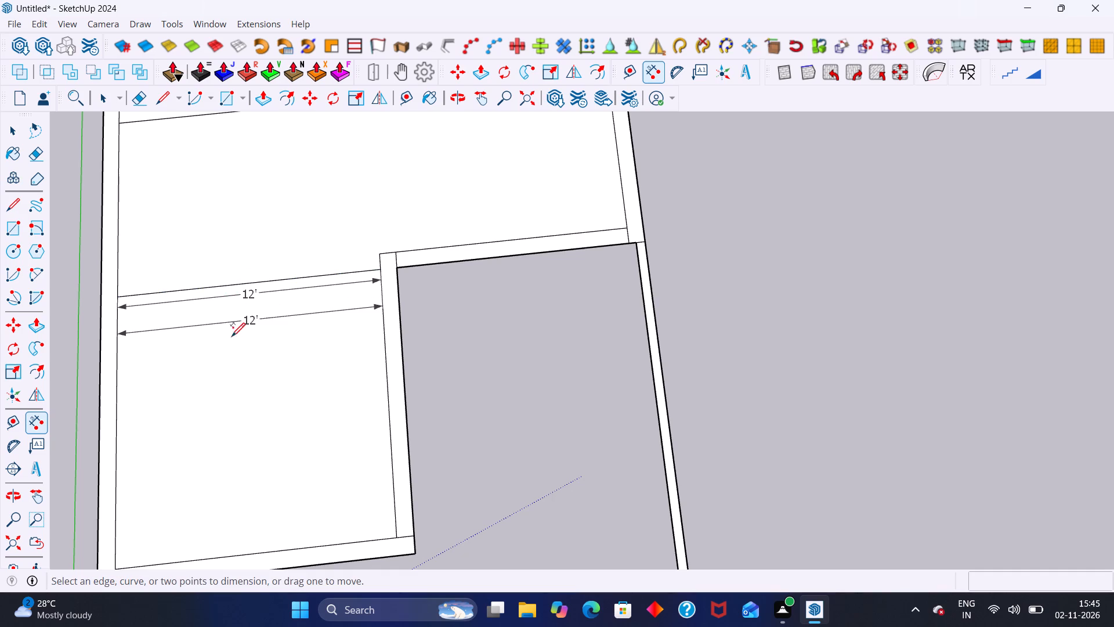
Dimension the square room part's clear depth from the dividing line's midpoint to the opposite wall's inner face, placing it inside the room.
left_click(246, 281)
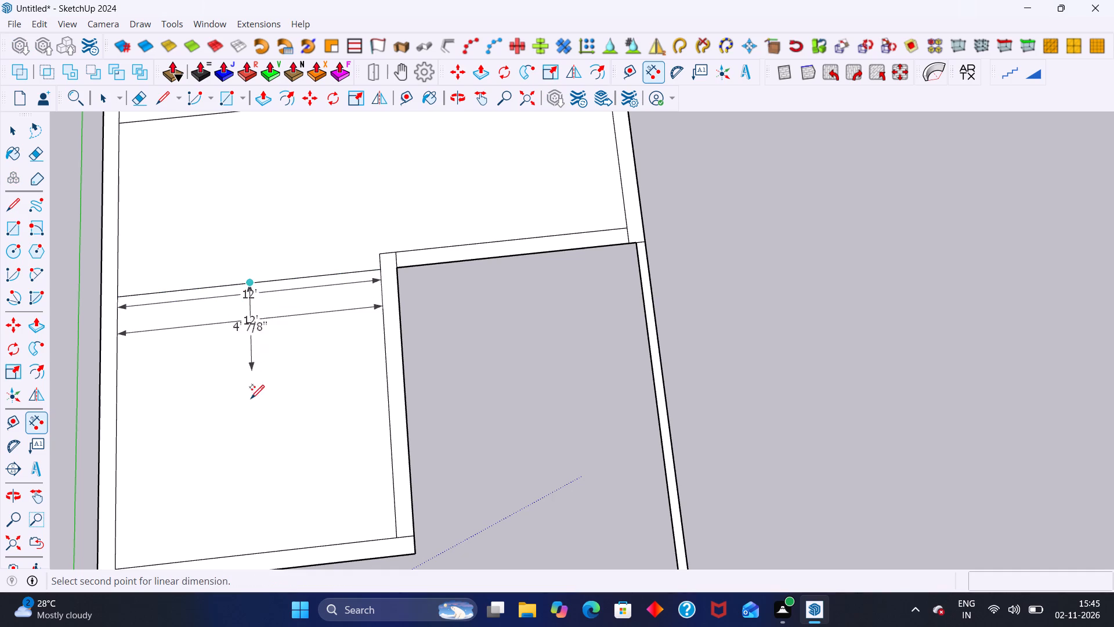
left_click(252, 552)
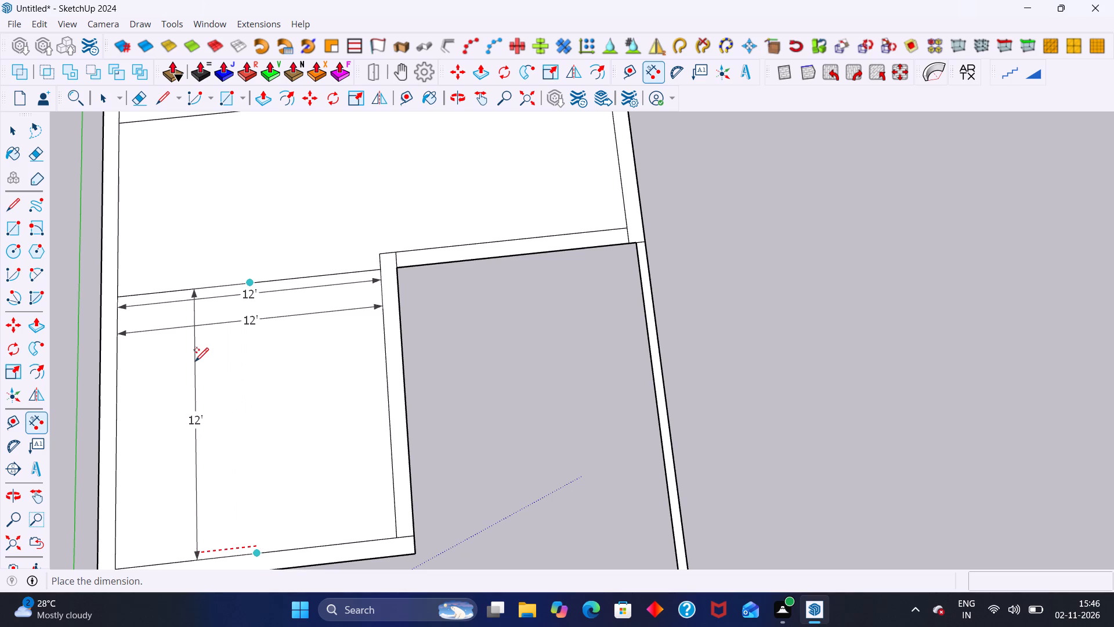
left_click(221, 401)
key("space")
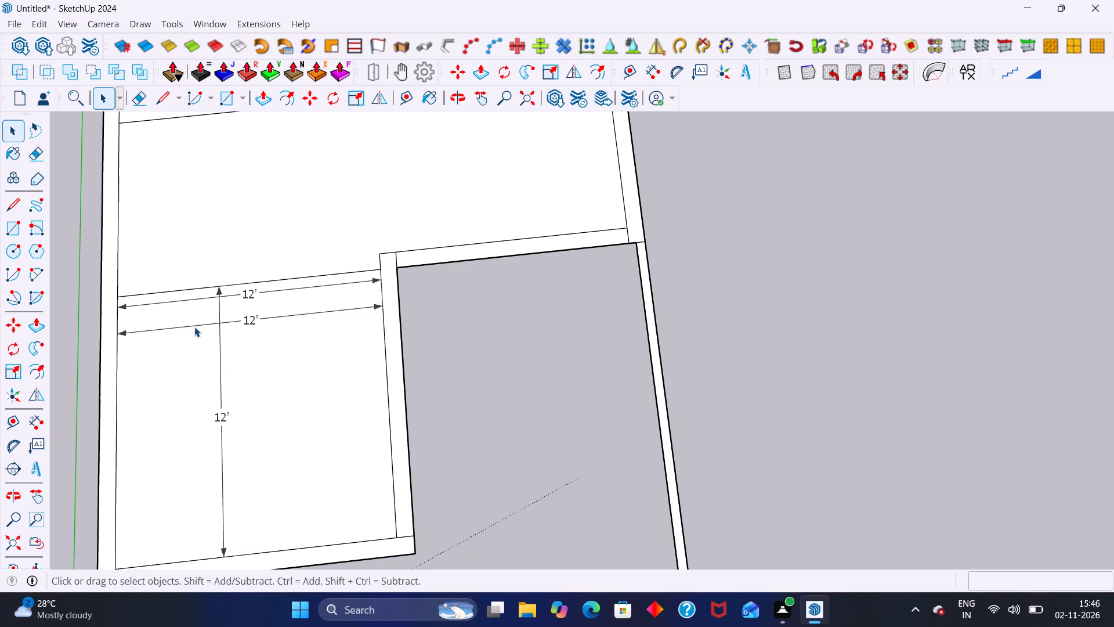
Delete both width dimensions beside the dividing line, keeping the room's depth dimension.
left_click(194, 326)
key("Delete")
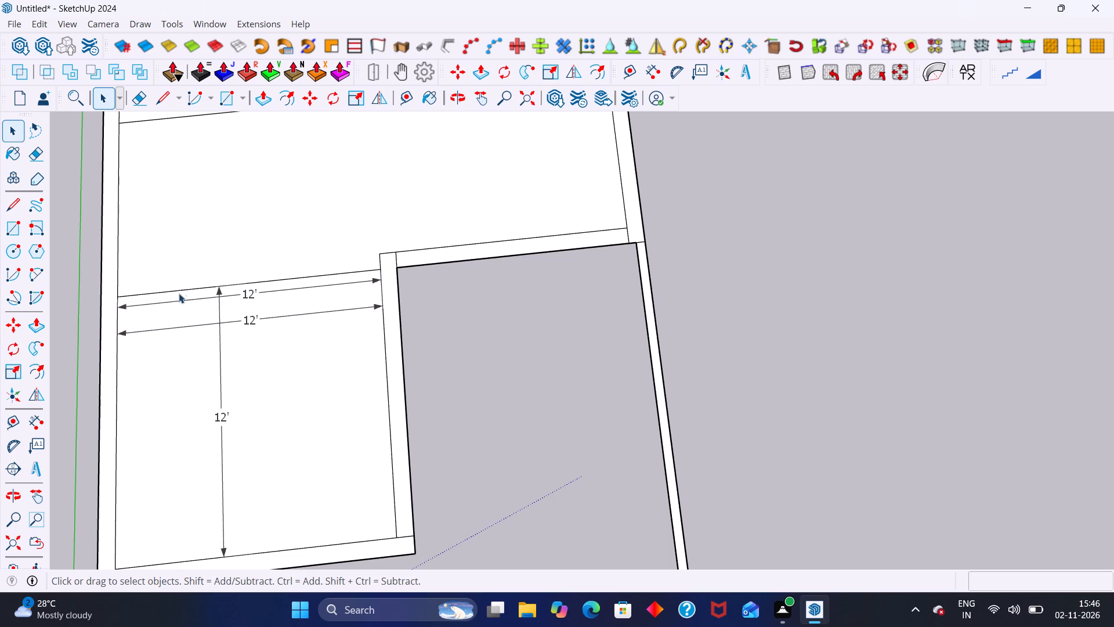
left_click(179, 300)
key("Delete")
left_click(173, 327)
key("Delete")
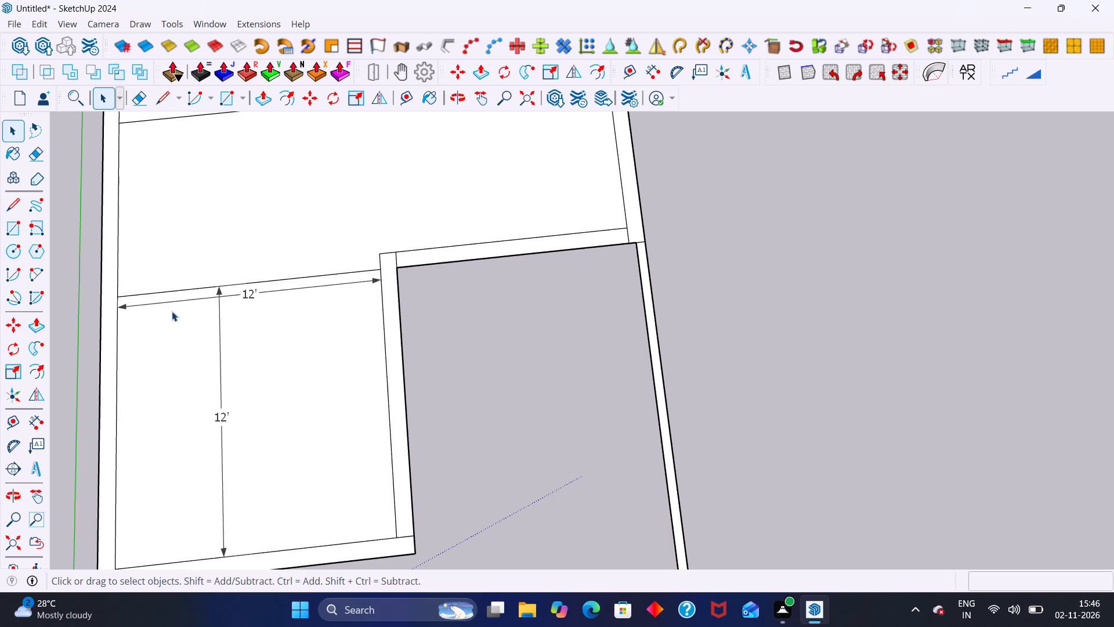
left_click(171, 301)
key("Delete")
Delete the two floor faces on either side of the dividing line, leaving the line and walls.
scroll(179, 313, "down", 4)
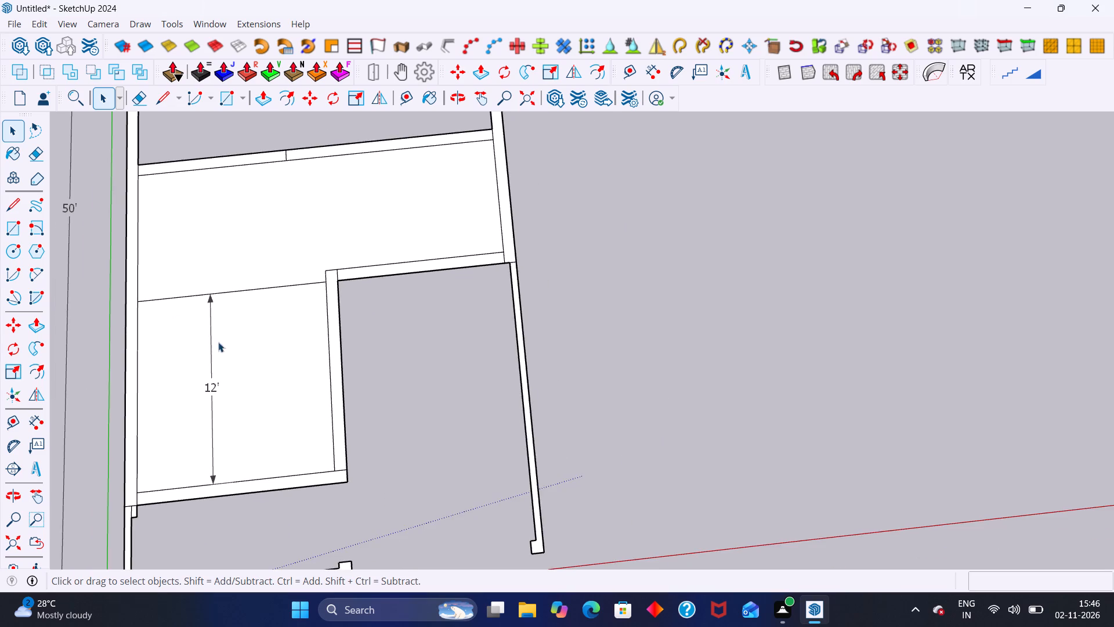
scroll(225, 348, "up", 3)
scroll(231, 349, "down", 2)
left_click(234, 353)
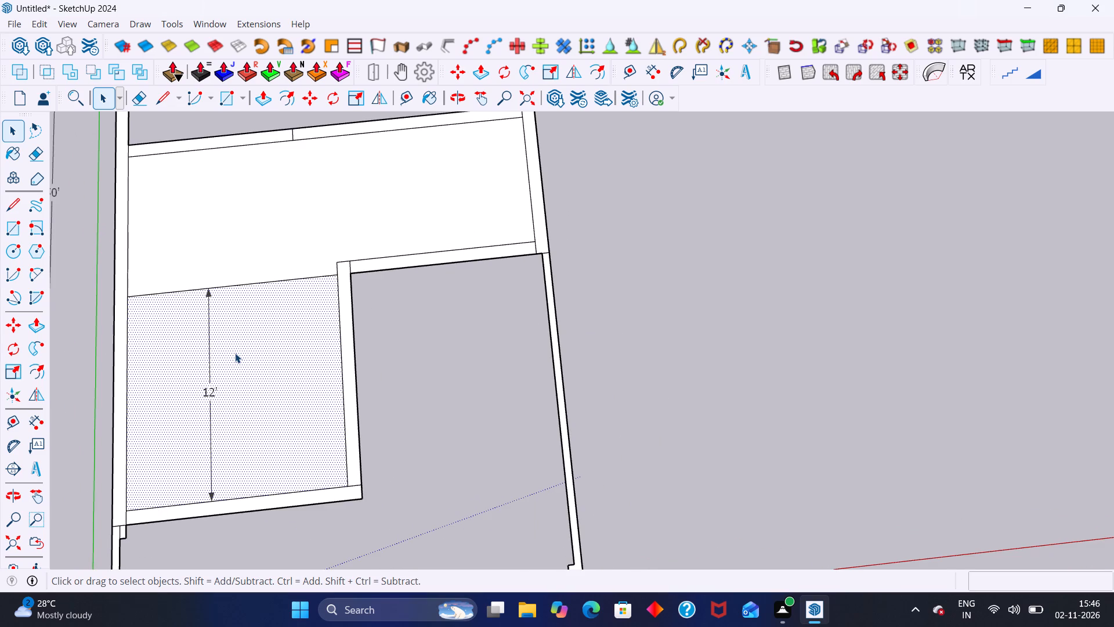
left_click(235, 353)
key("Delete")
left_click(233, 242)
key("Delete")
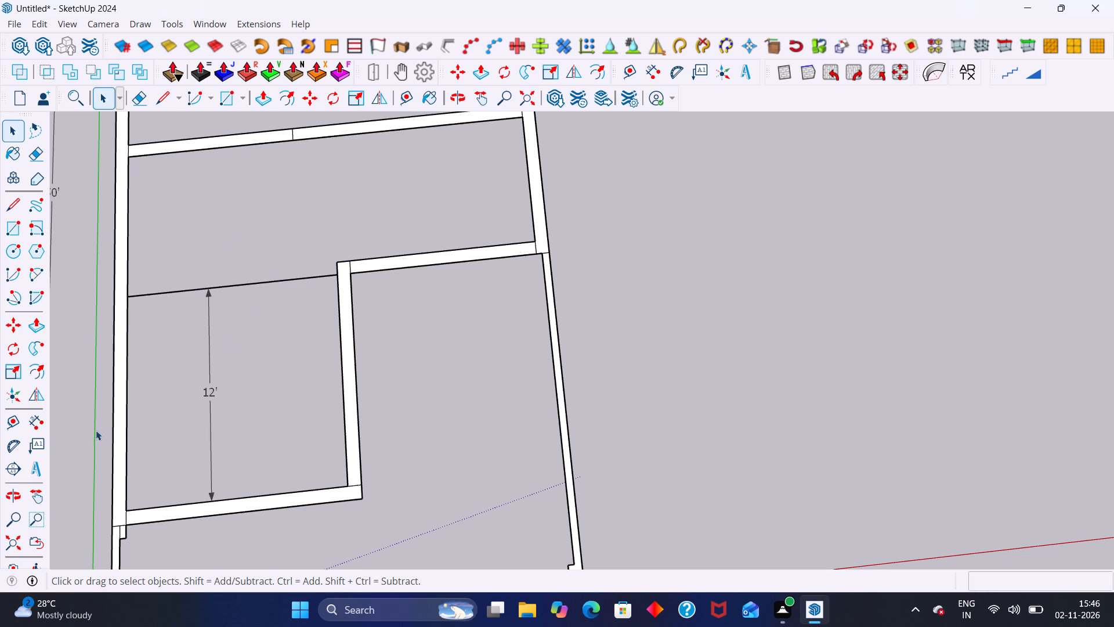
Examine the whole plan and the room dimensions placed so far, including the area beside the stepped wall.
scroll(222, 378, "down", 11)
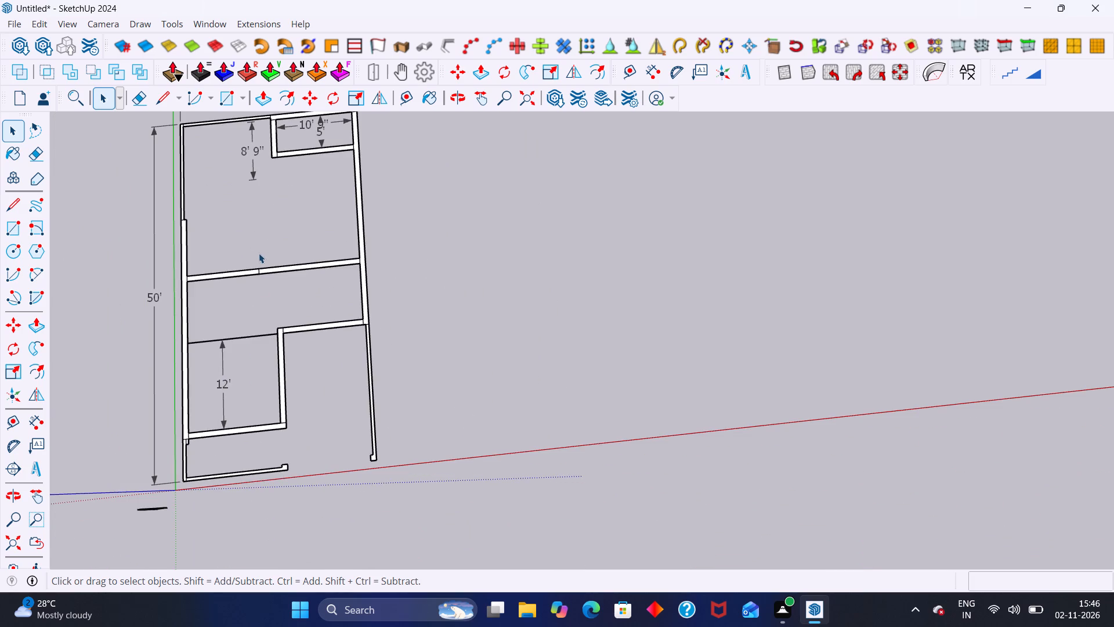
scroll(261, 257, "up", 2)
scroll(262, 262, "down", 2)
scroll(277, 298, "up", 5)
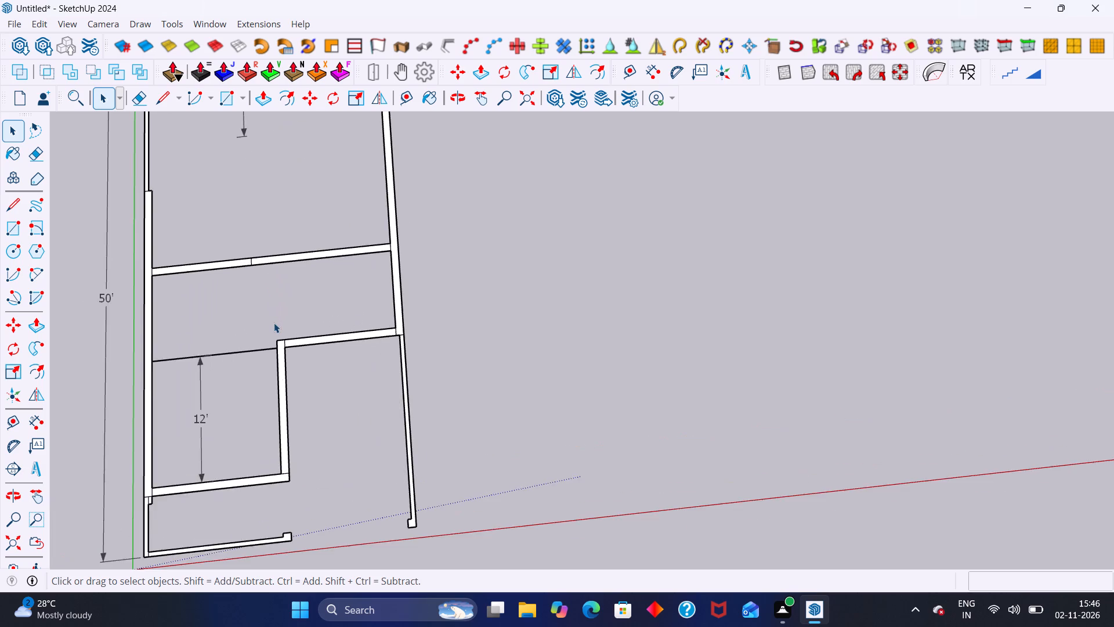
scroll(274, 323, "up", 3)
scroll(263, 329, "down", 15)
scroll(255, 221, "up", 5)
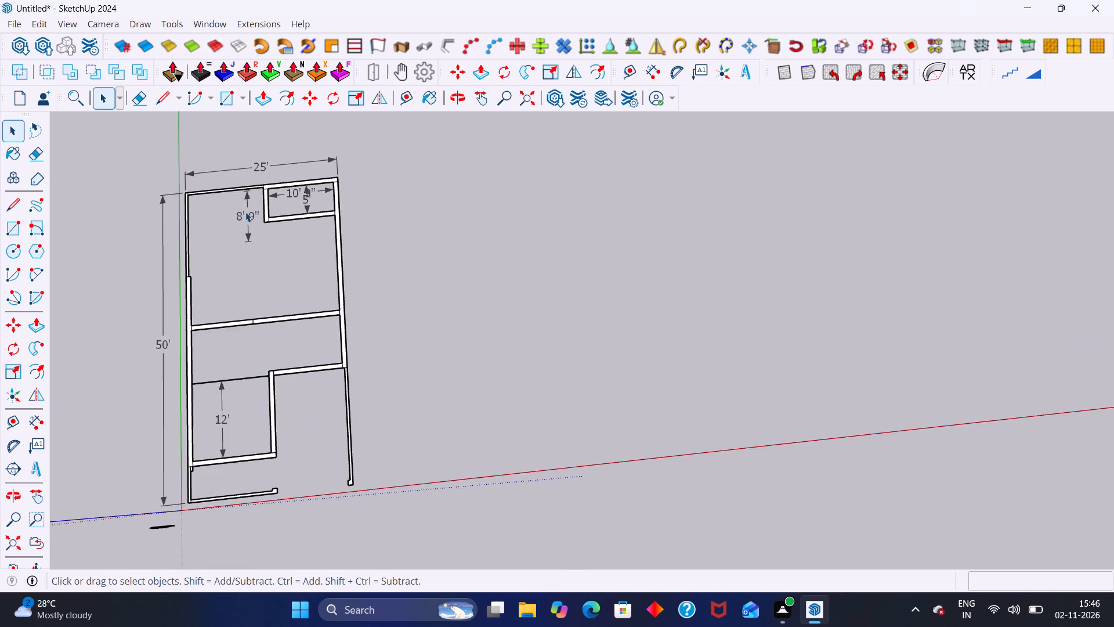
scroll(245, 212, "up", 3)
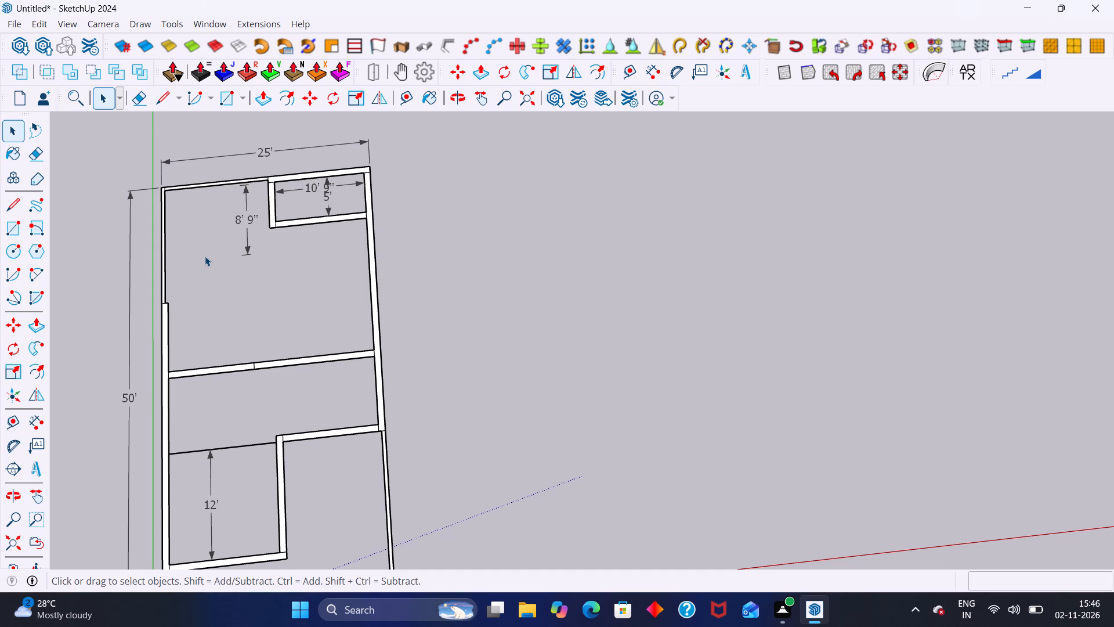
scroll(249, 343, "down", 8)
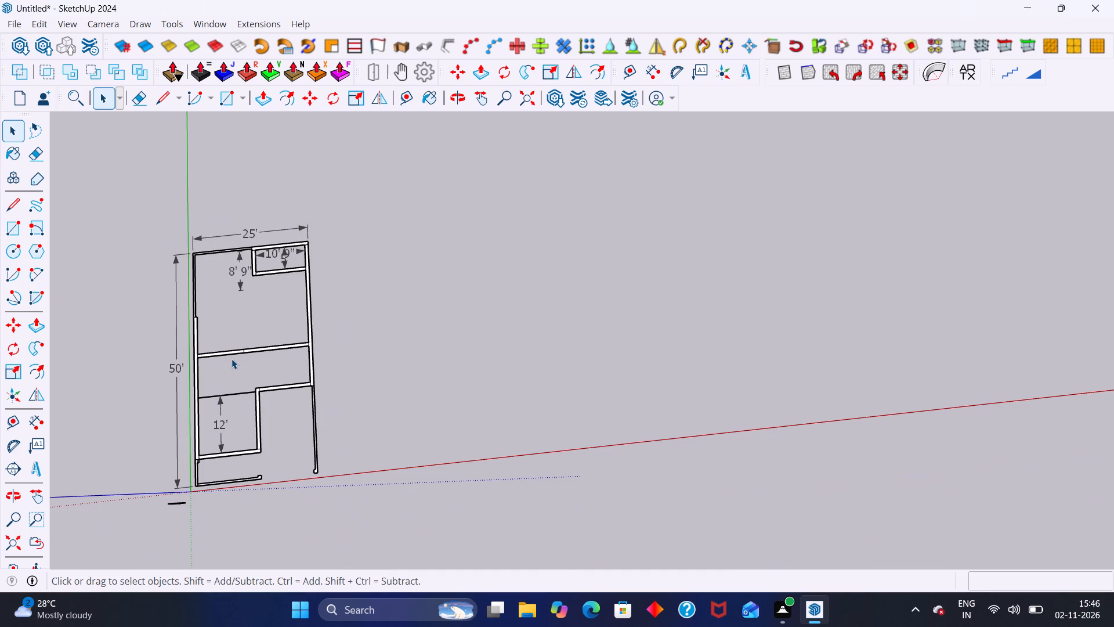
scroll(267, 423, "up", 3)
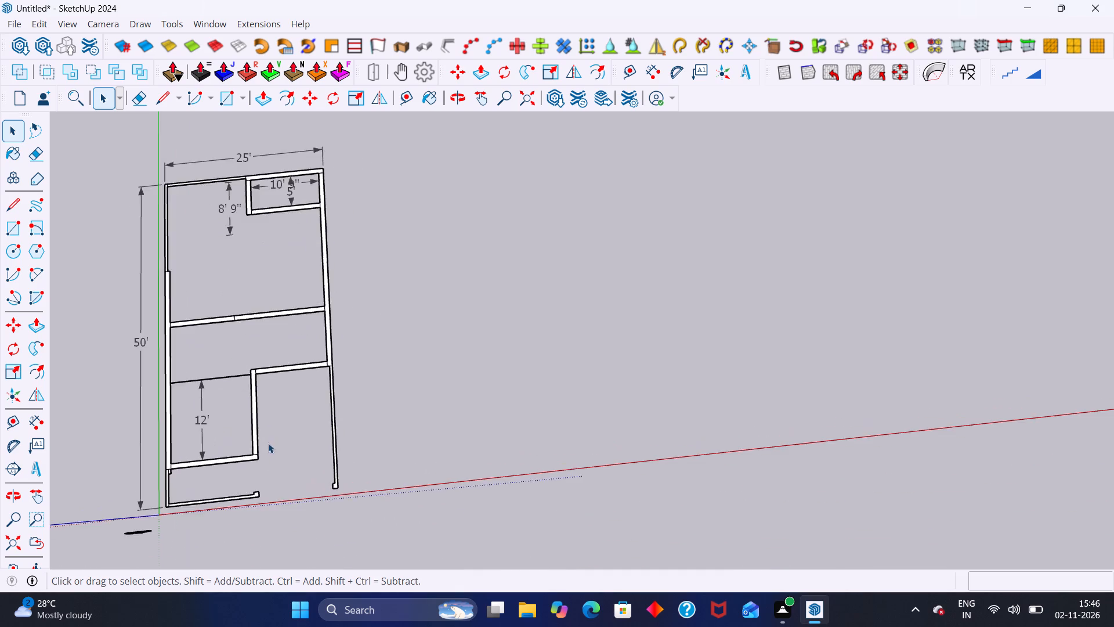
scroll(268, 443, "up", 13)
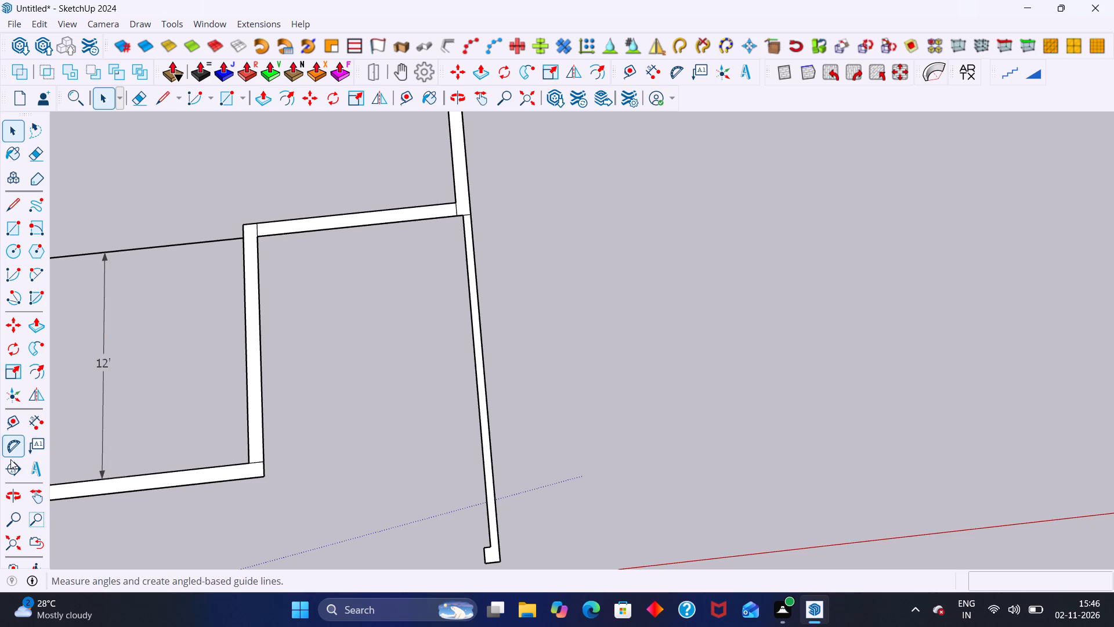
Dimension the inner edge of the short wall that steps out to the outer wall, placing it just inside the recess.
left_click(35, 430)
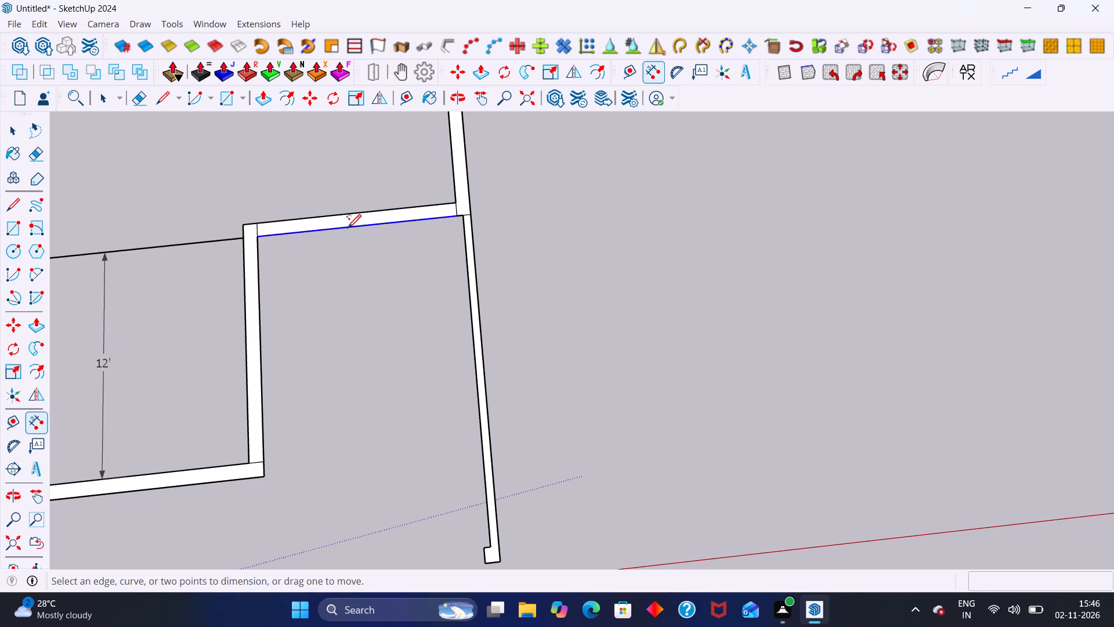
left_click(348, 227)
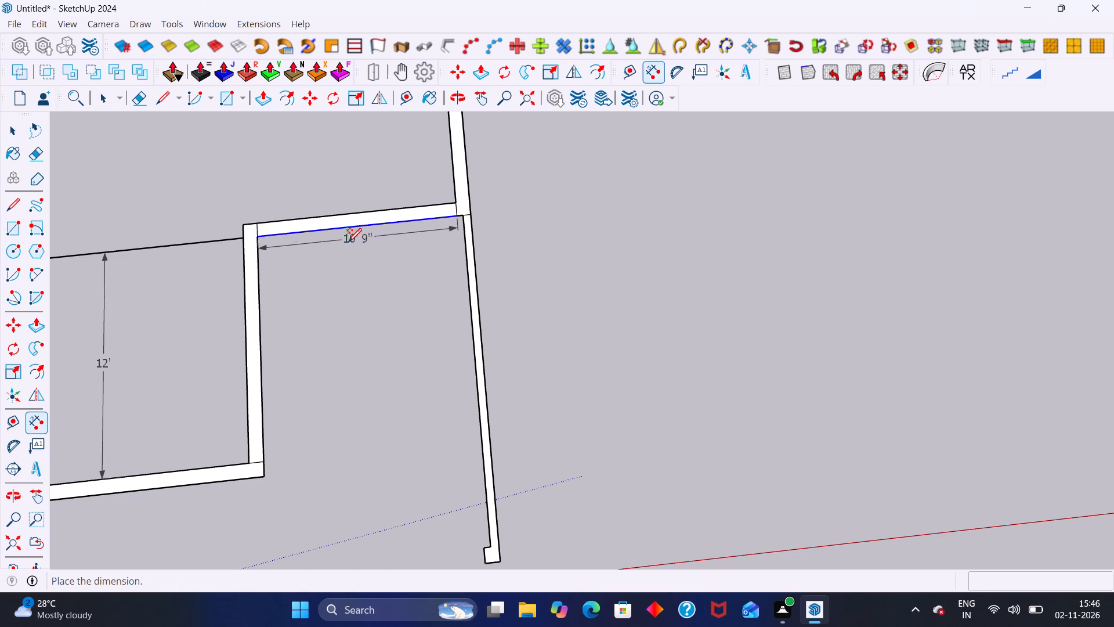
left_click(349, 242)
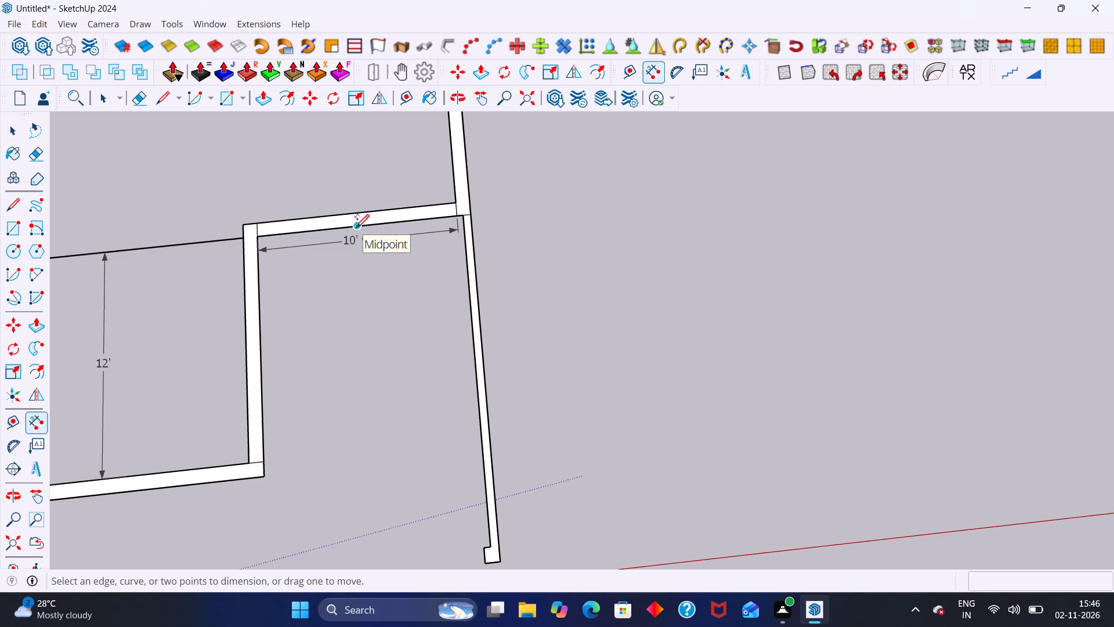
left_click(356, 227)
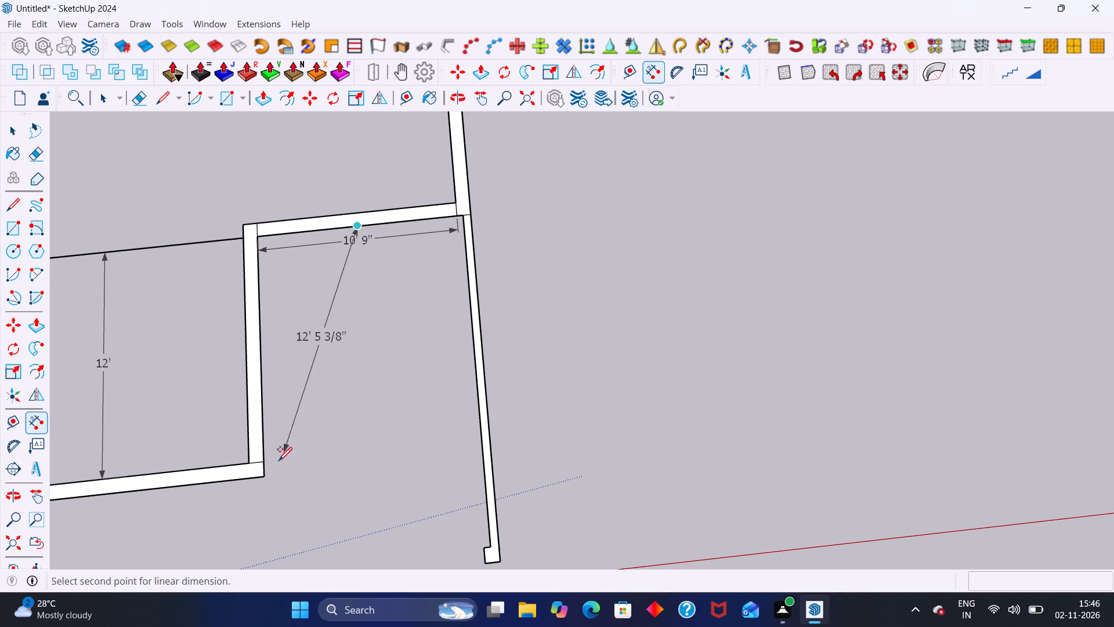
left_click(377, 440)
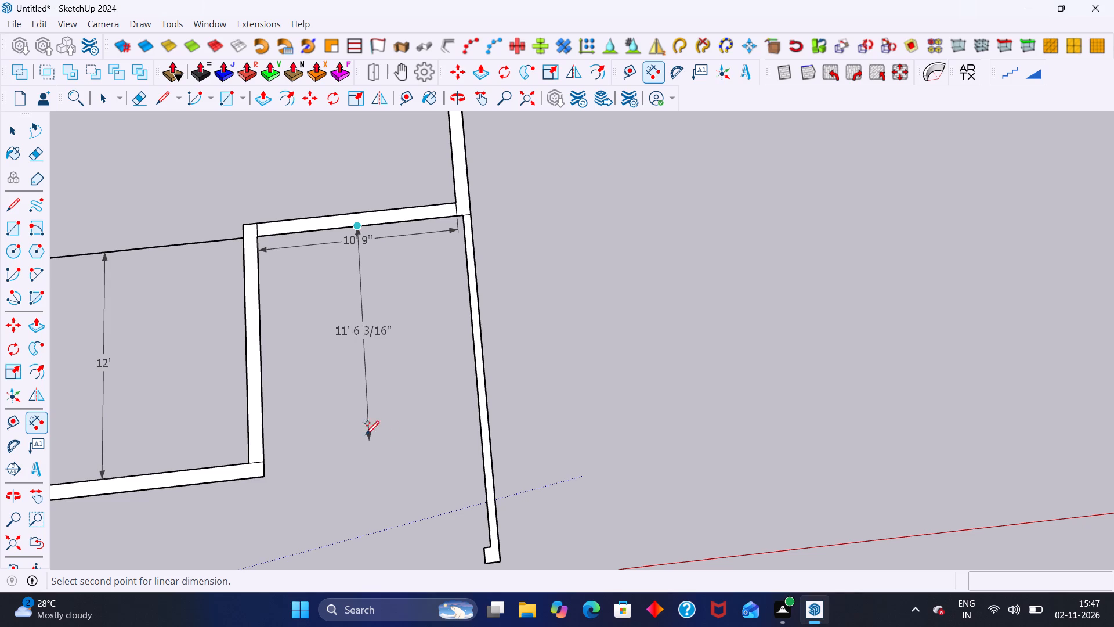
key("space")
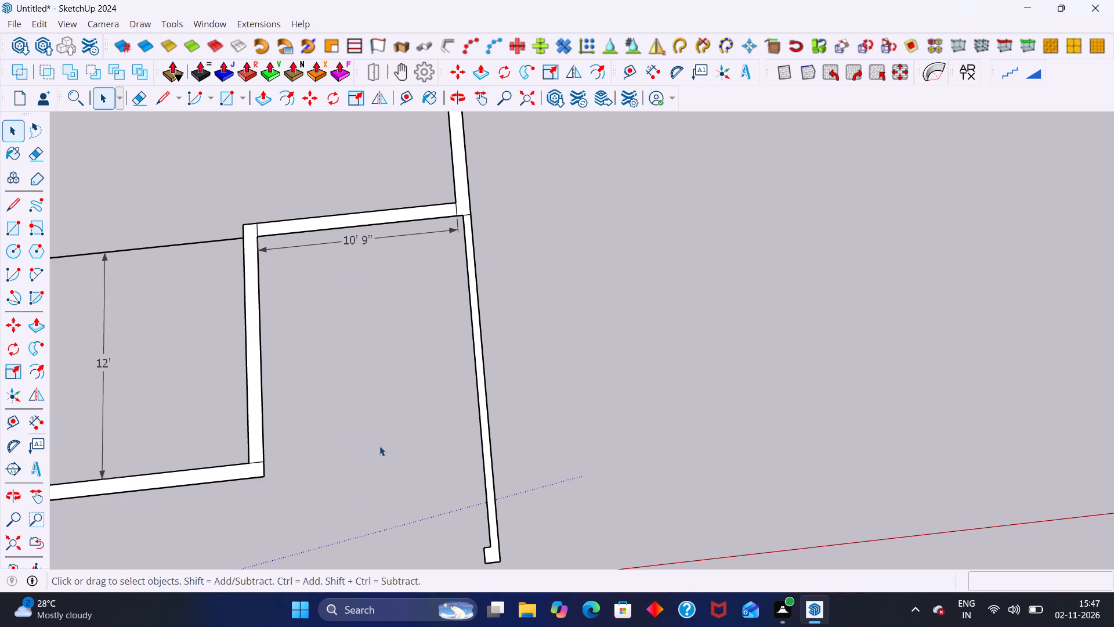
Draw an 11' 1" line from the stepped wall's lower inner corner across to the outer wall, closing the recessed area.
key("l")
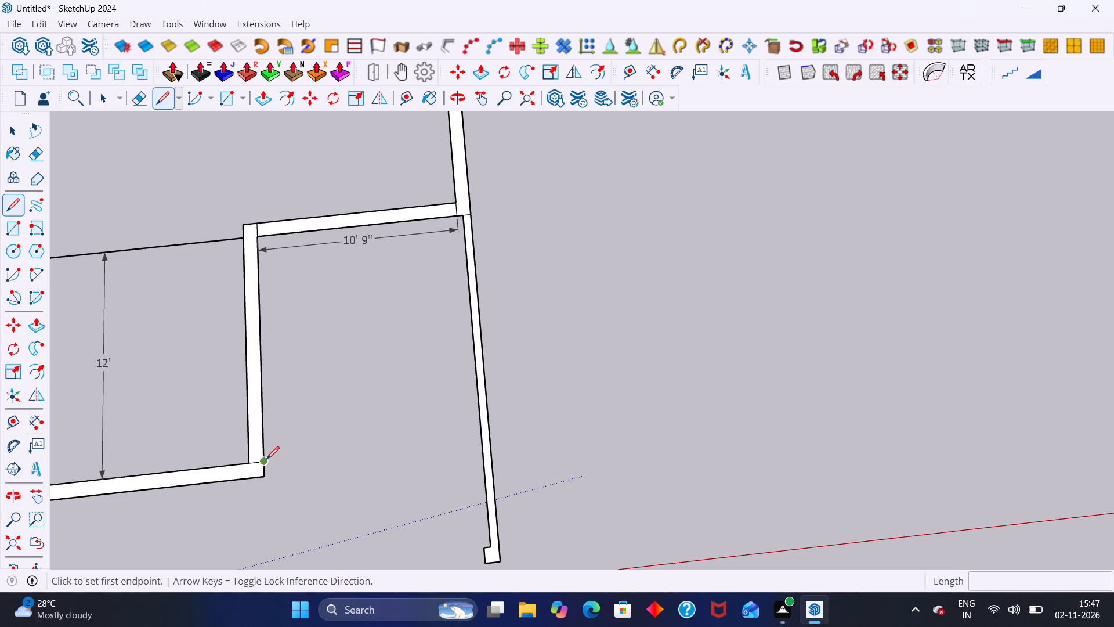
left_click(266, 459)
left_click(480, 441)
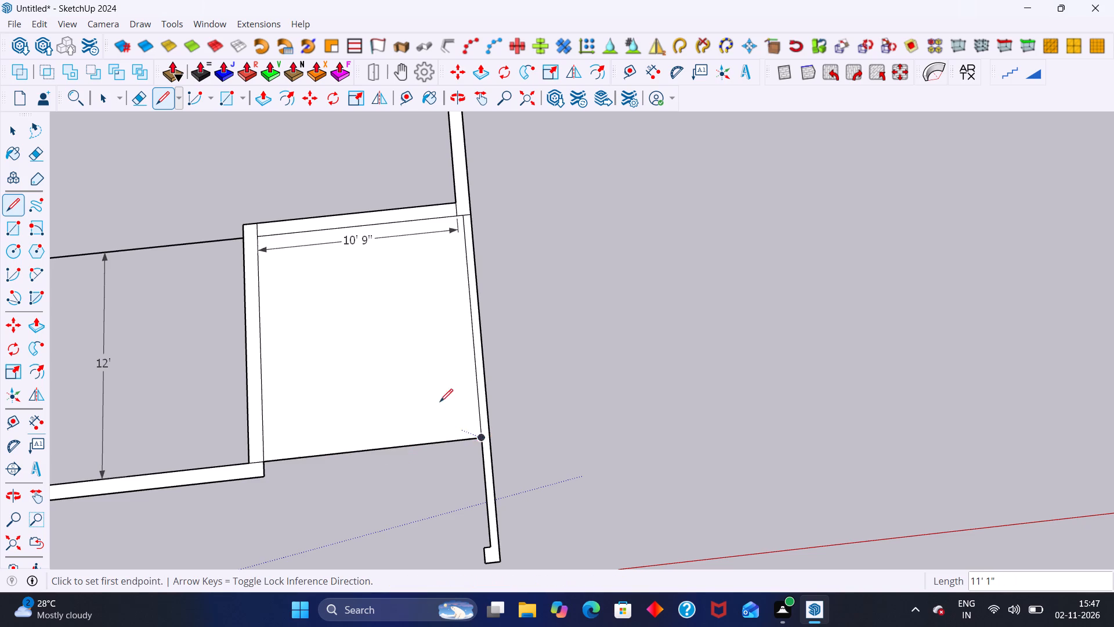
key("space")
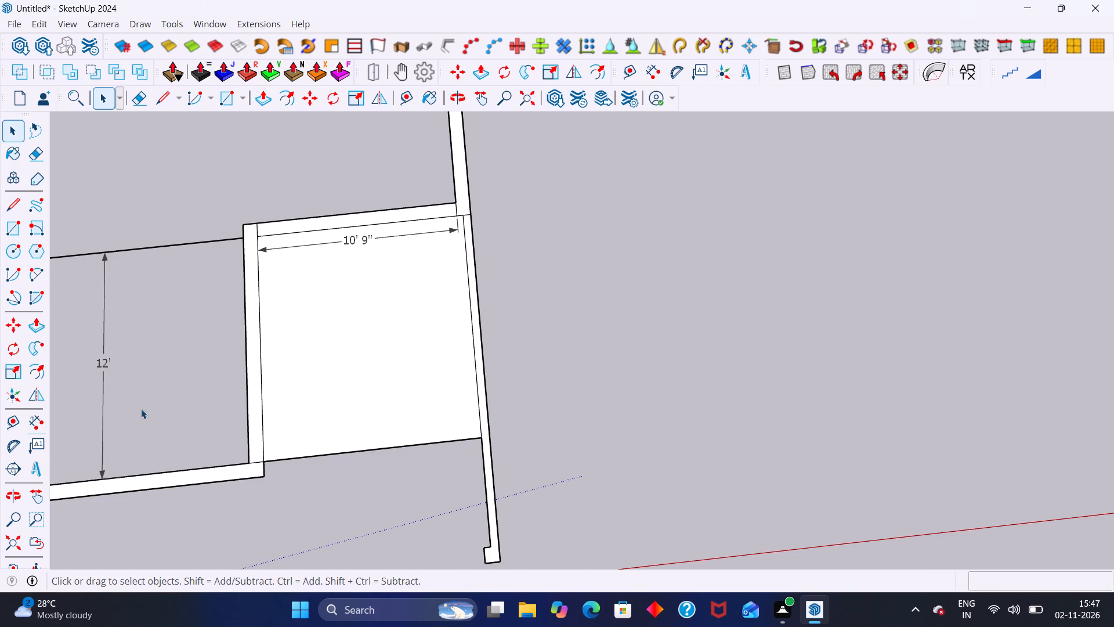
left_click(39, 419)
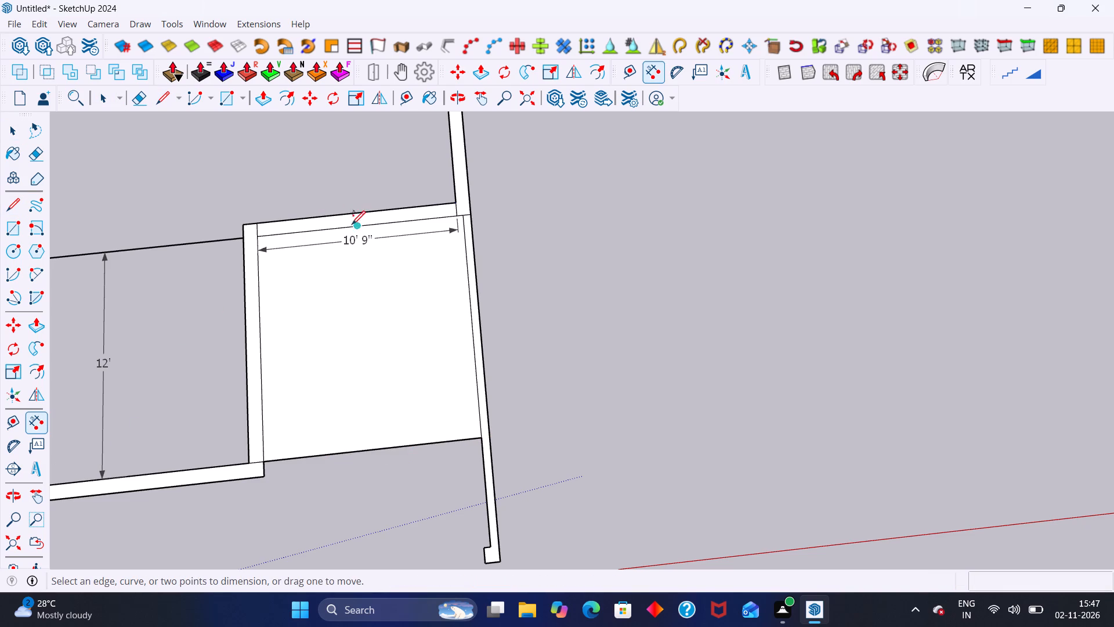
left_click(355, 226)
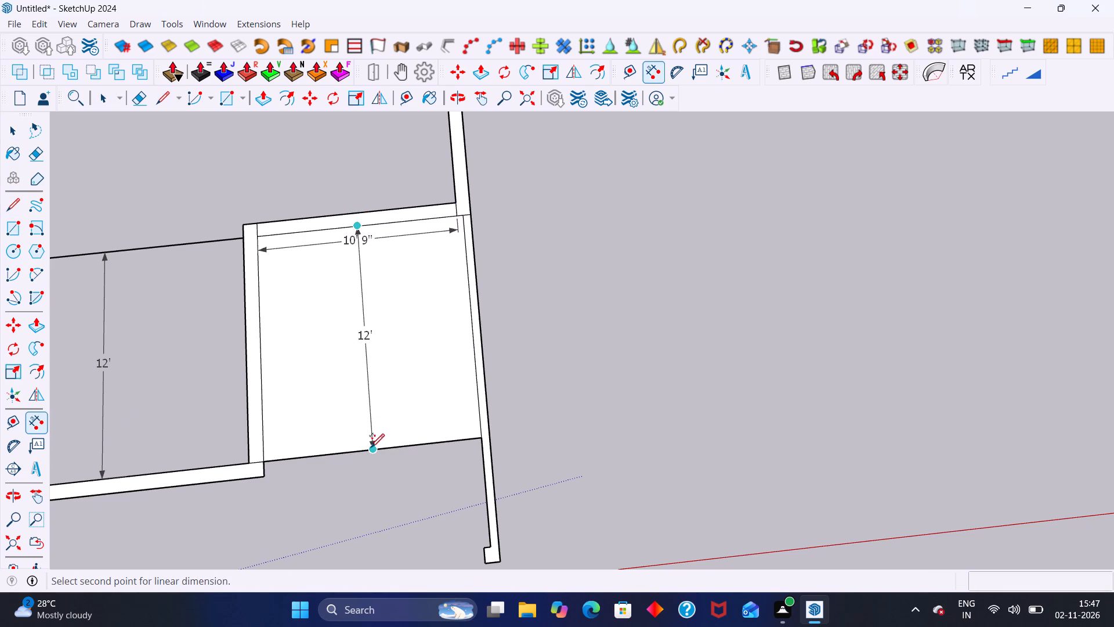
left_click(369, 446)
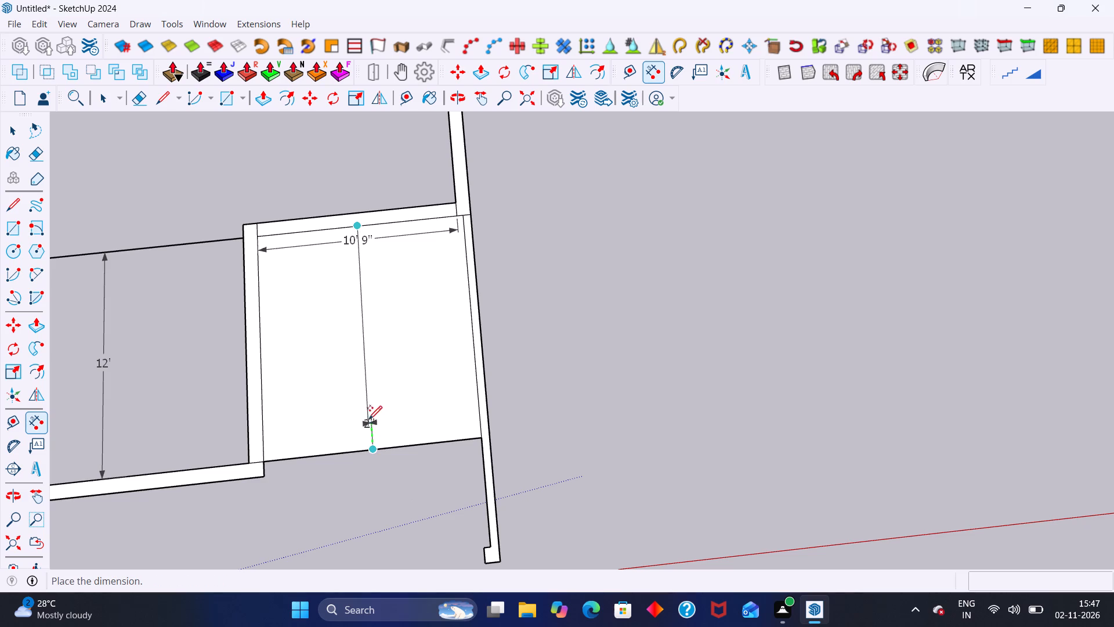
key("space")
Delete the floor face of the newly closed recessed area, leaving its boundary line and walls.
scroll(295, 390, "down", 2)
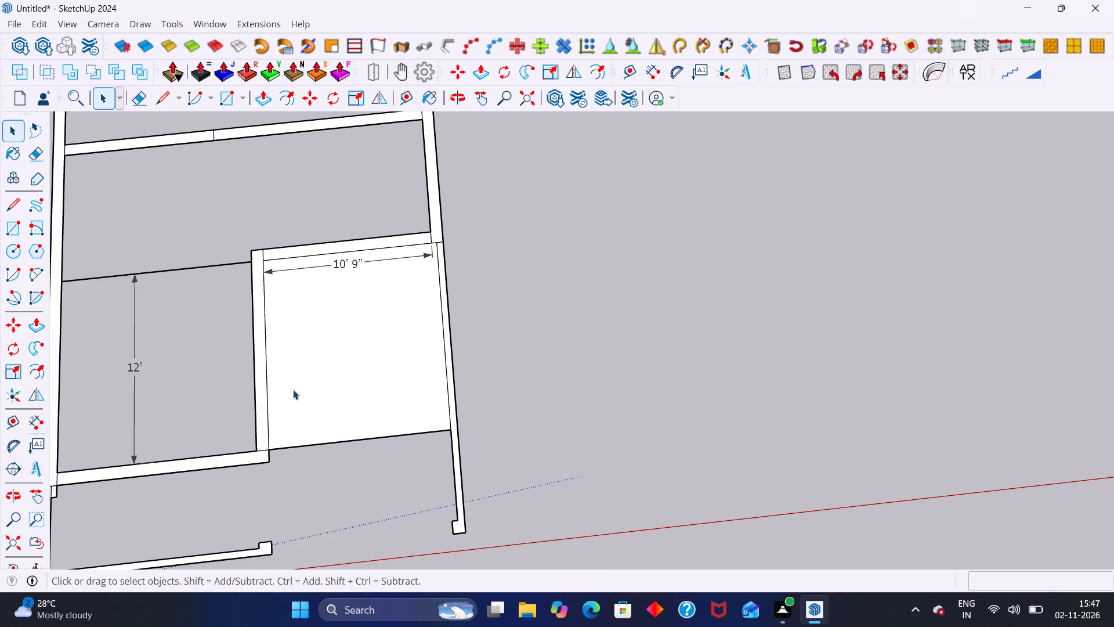
scroll(379, 367, "down", 7)
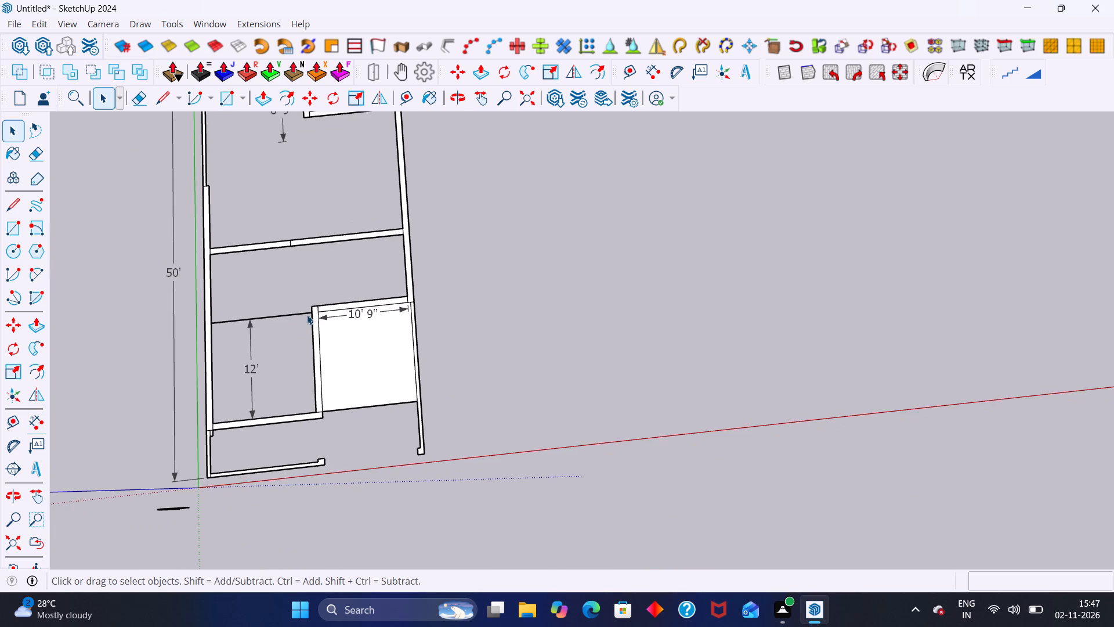
scroll(313, 311, "up", 2)
left_click(357, 360)
key("Delete")
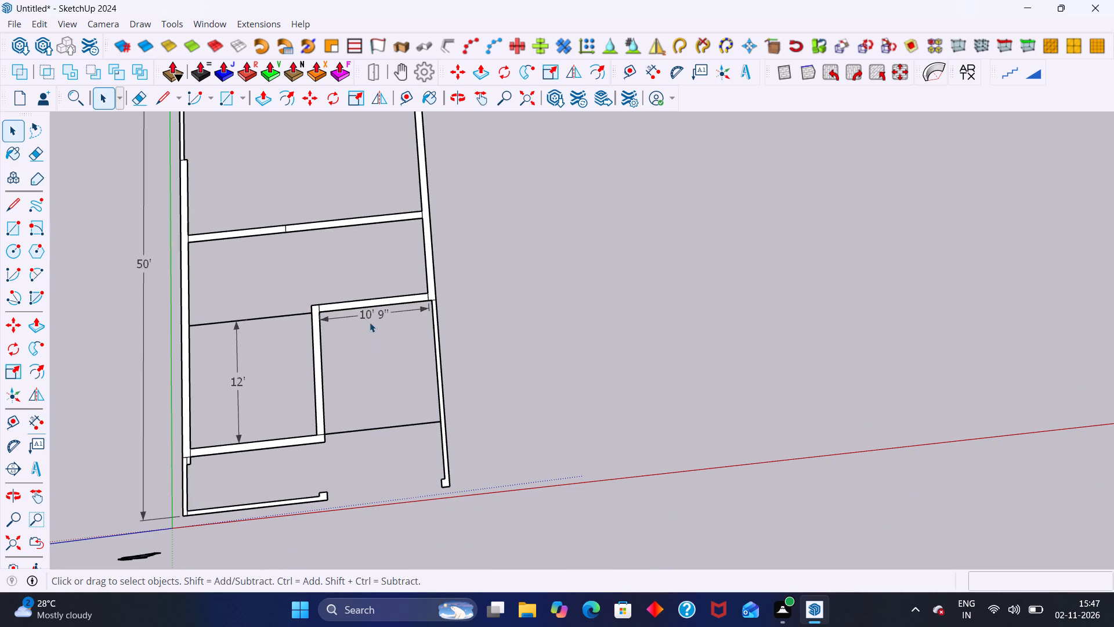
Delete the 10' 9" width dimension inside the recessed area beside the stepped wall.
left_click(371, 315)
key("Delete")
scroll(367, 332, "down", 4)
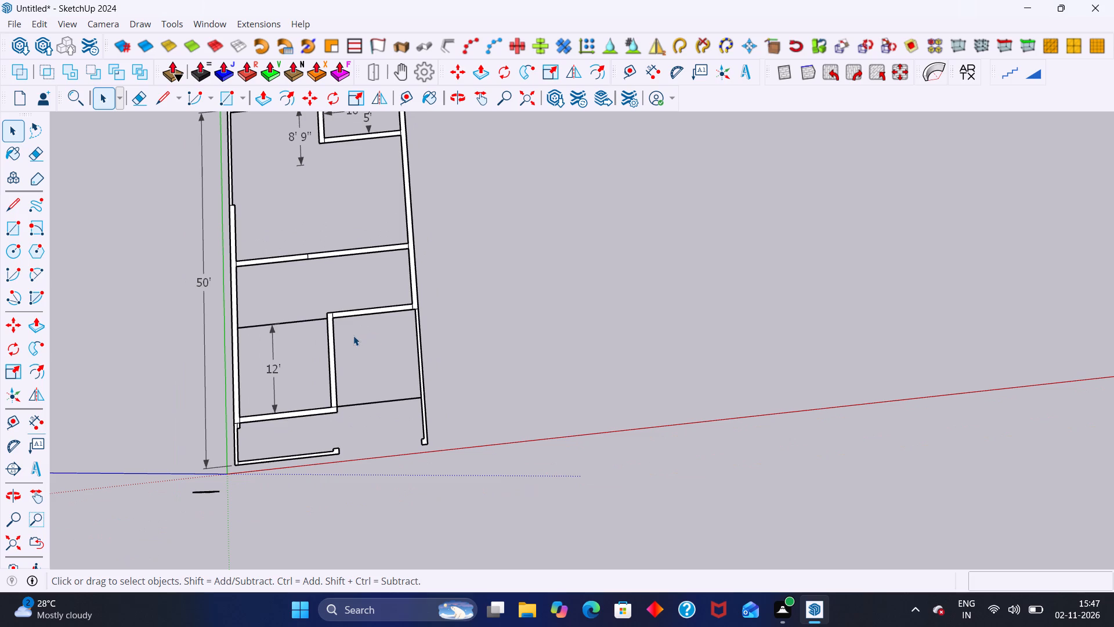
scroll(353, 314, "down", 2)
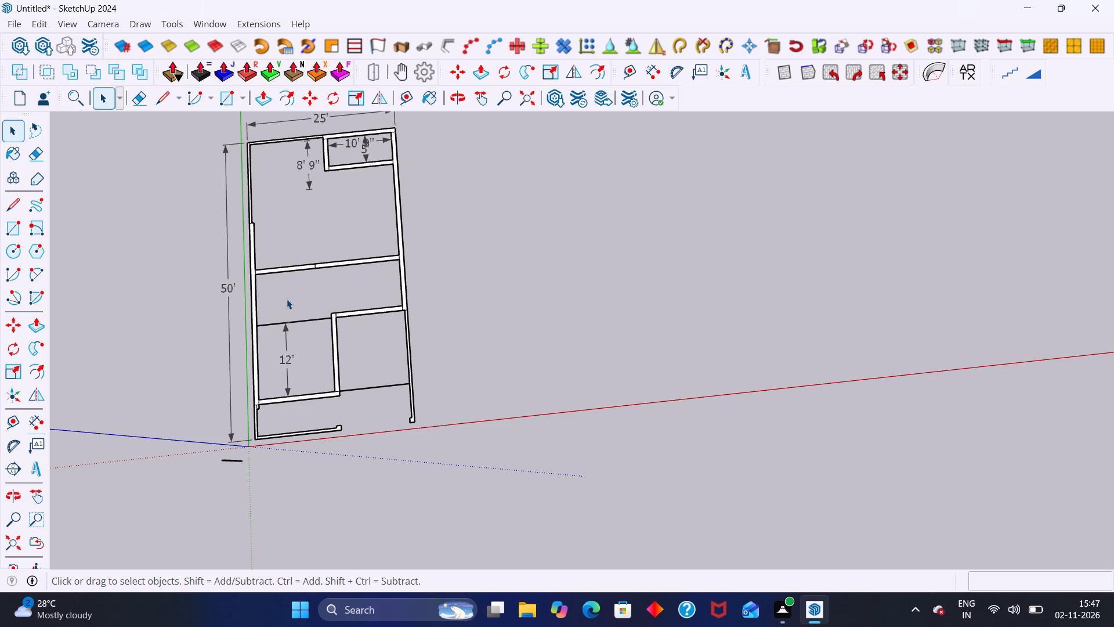
Place a guide 13' in from the inner face of the outer wall opposite the 50' side, and another 9" beyond it.
key("t")
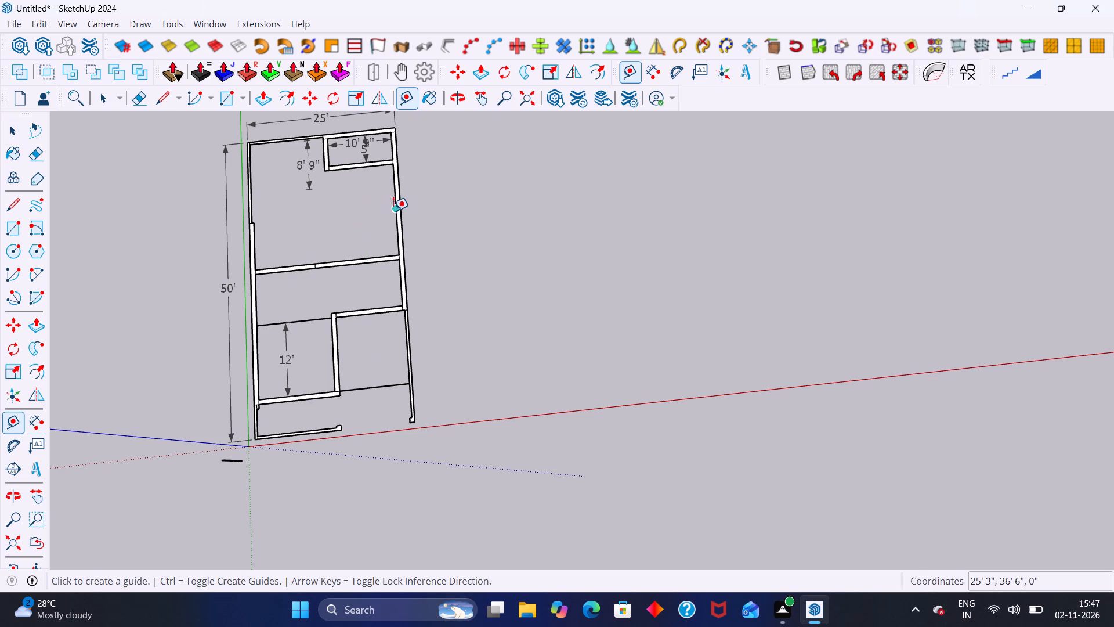
left_click(396, 210)
type("13")
key("apostrophe")
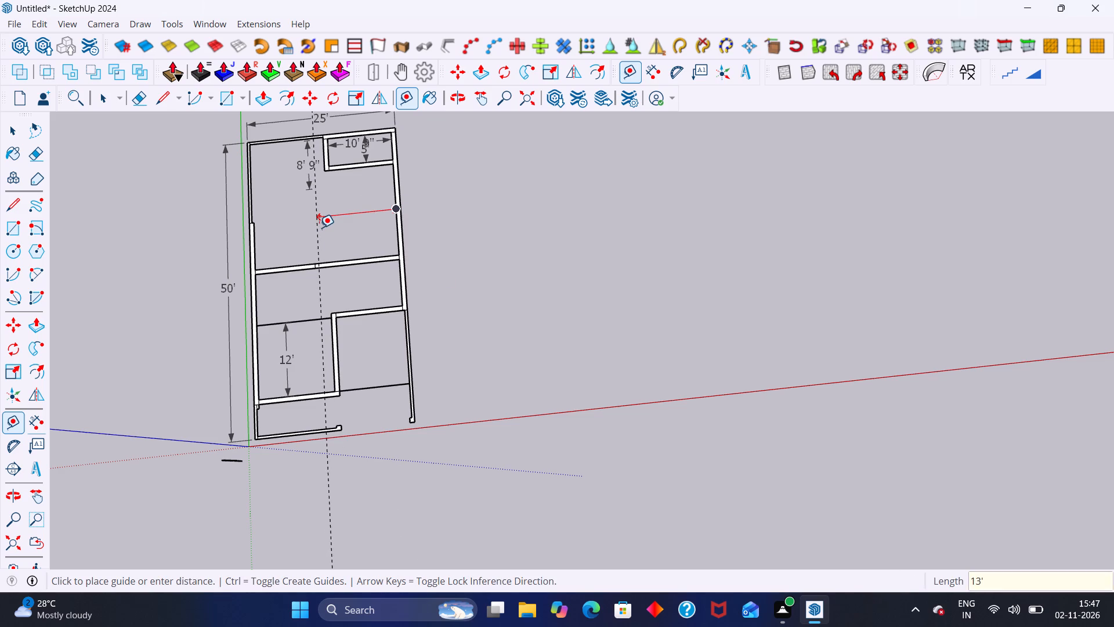
key("Return")
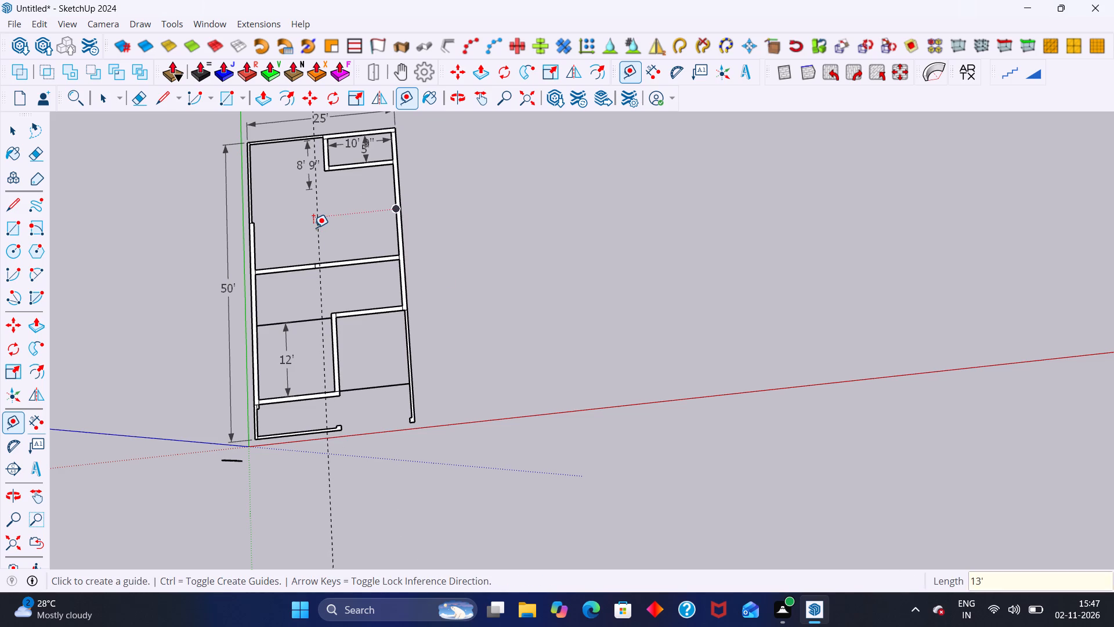
left_click(318, 228)
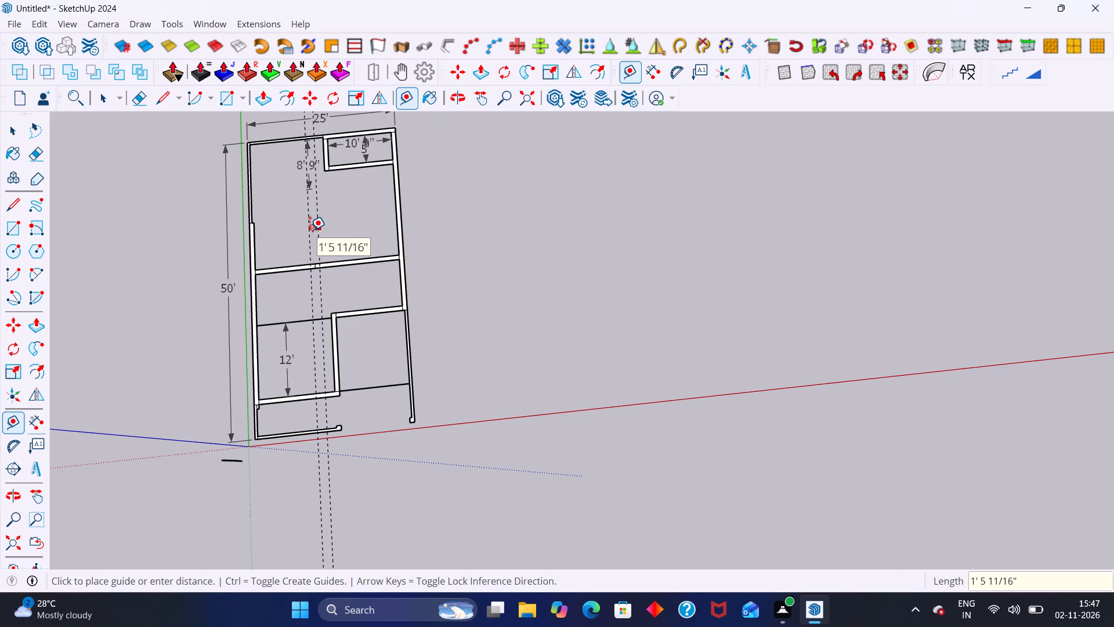
key("9")
key("Return")
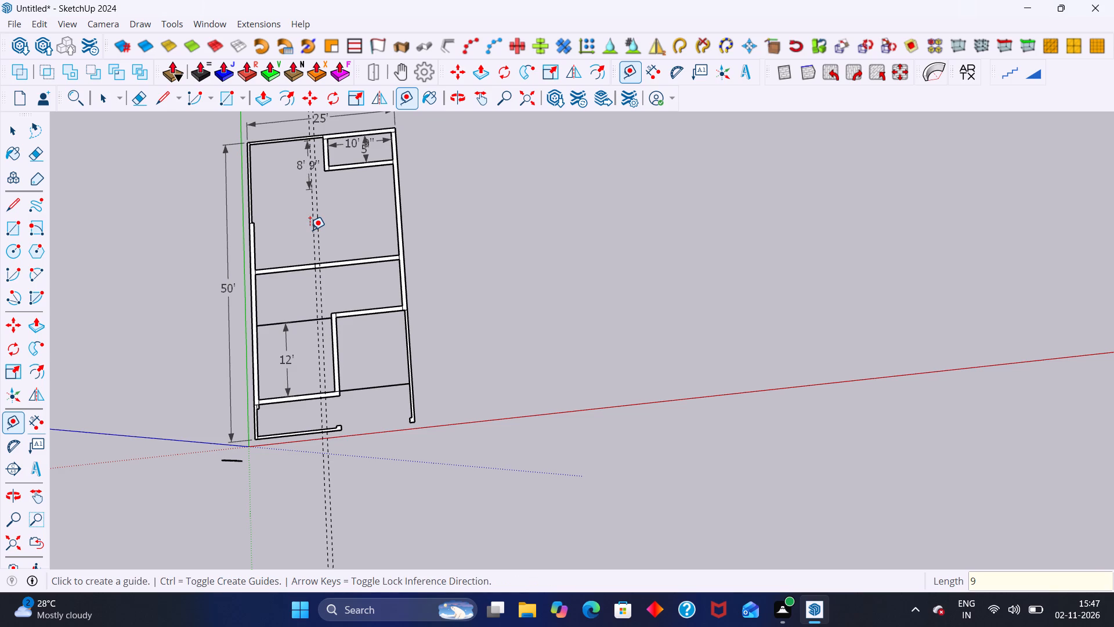
key("space")
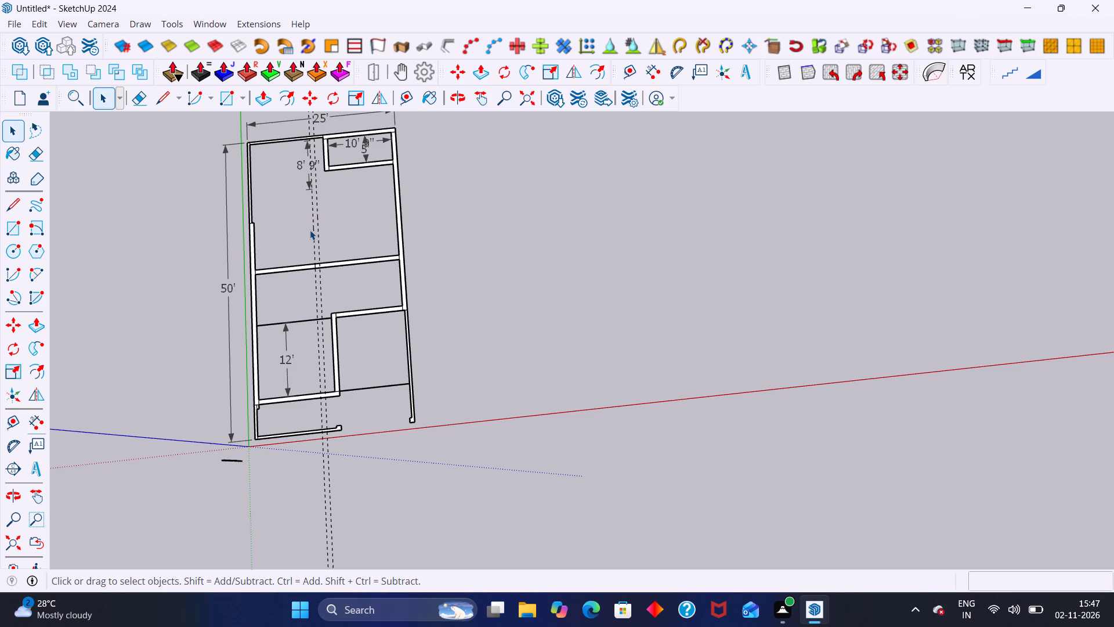
Dimension the short inner edge of the 50' side wall above the cross wall, placing three dimensions at different offsets.
scroll(310, 230, "up", 6)
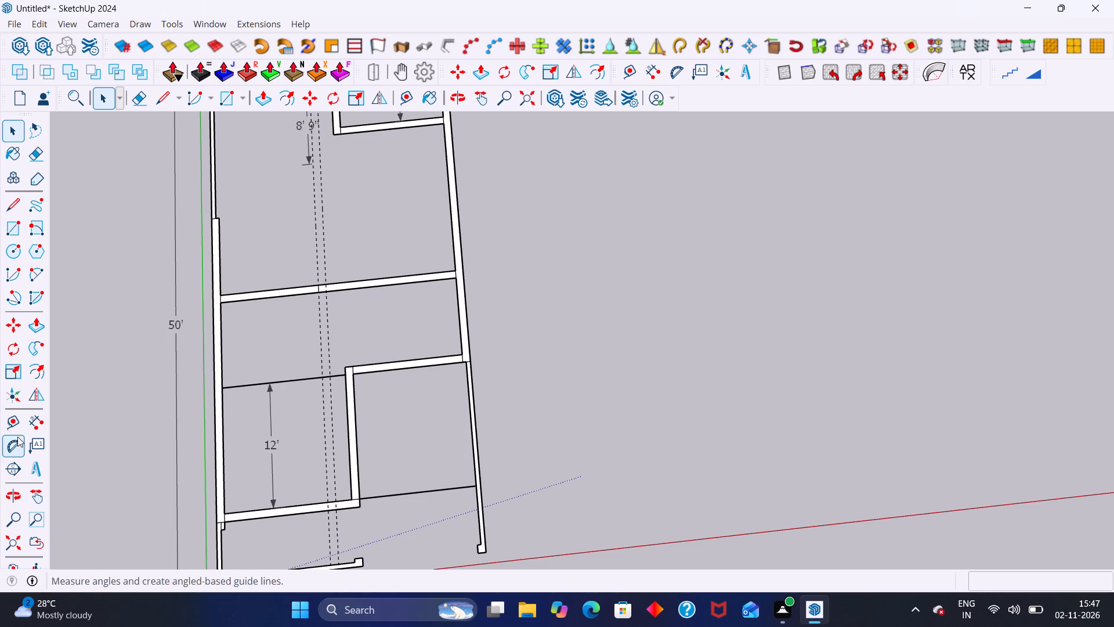
left_click(36, 423)
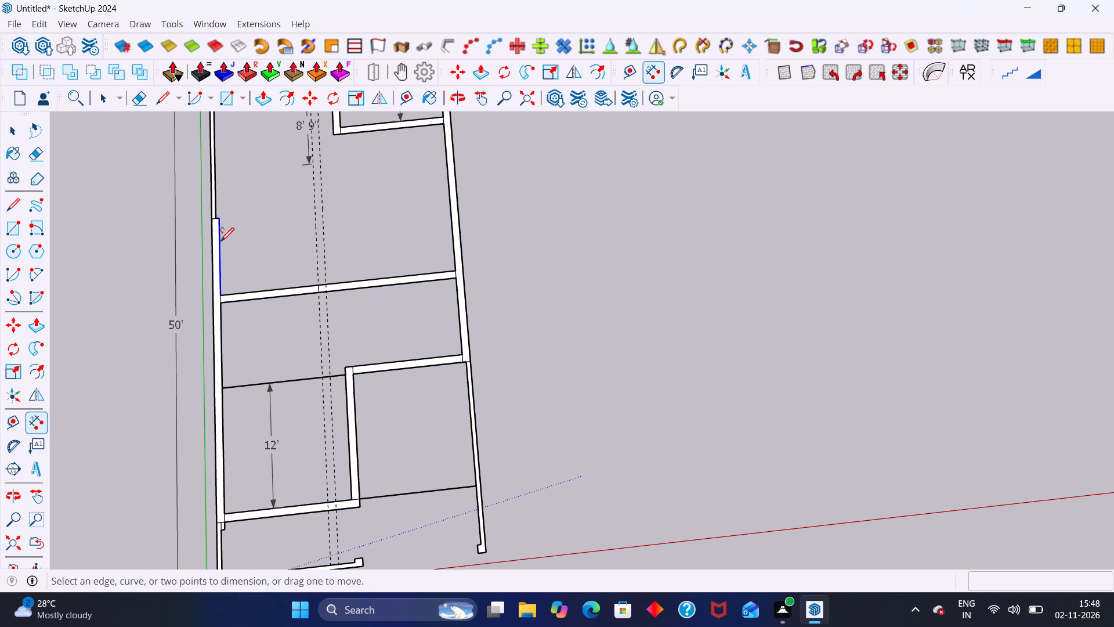
left_click(220, 240)
left_click(239, 240)
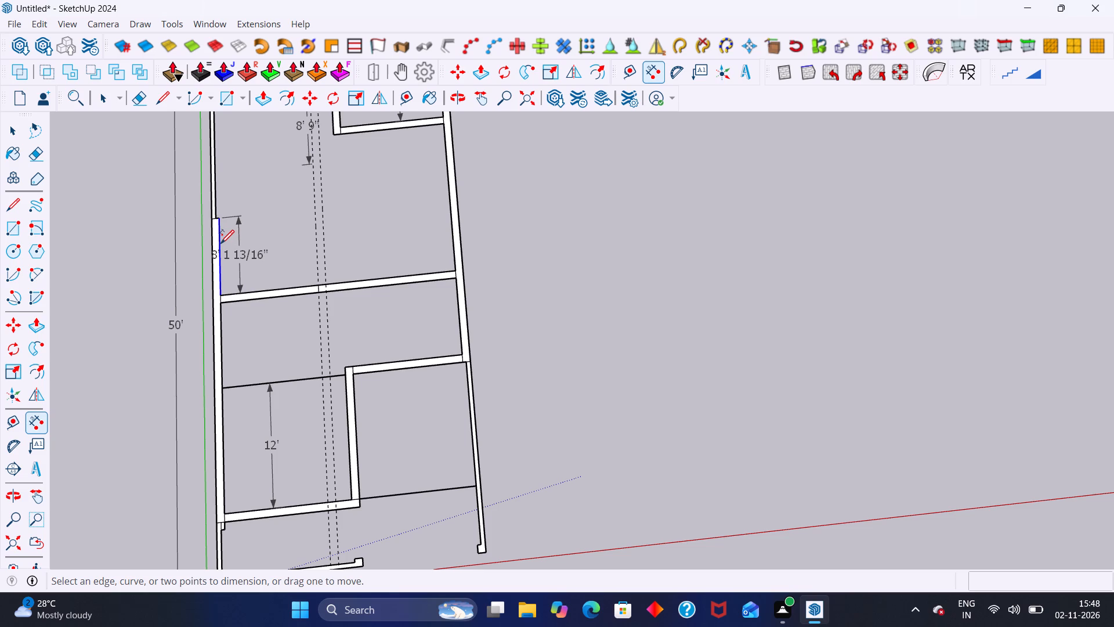
left_click(220, 243)
left_click(230, 243)
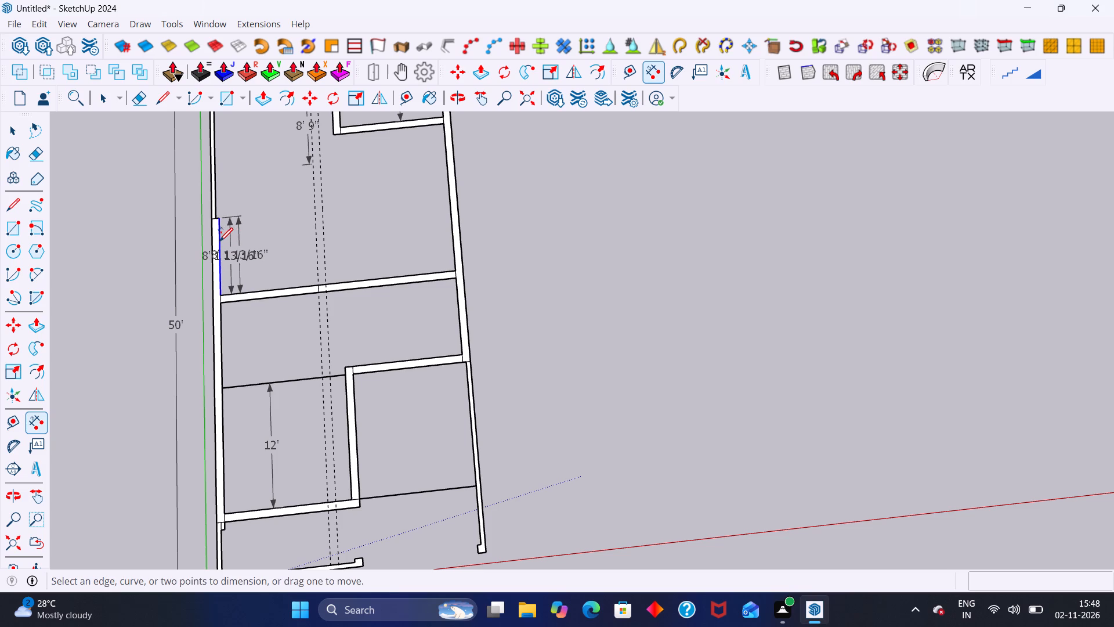
left_click(219, 240)
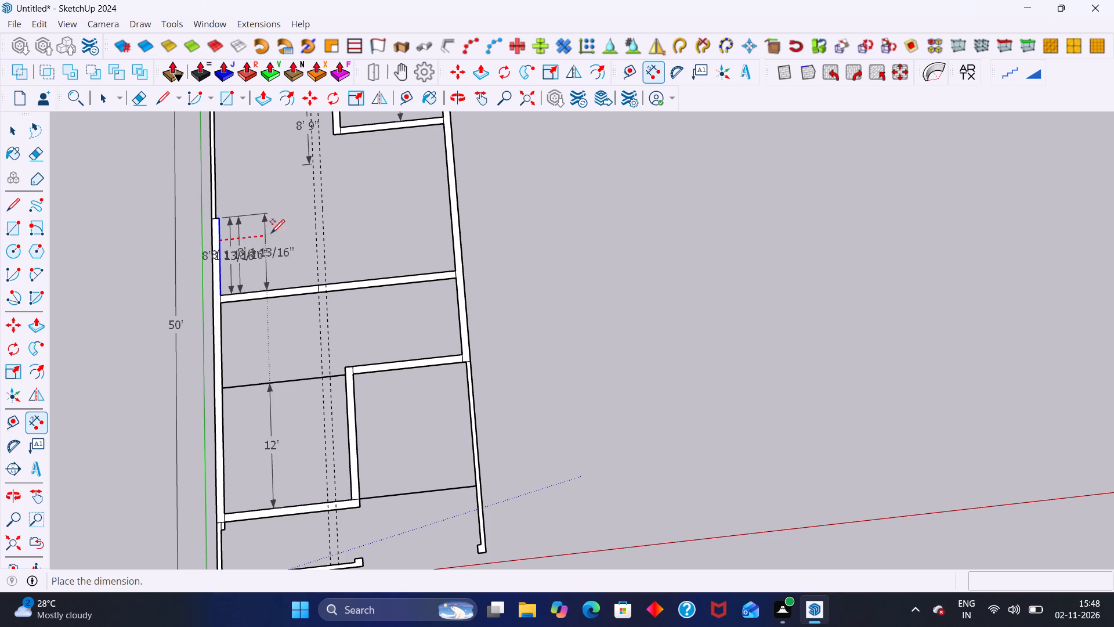
left_click(270, 232)
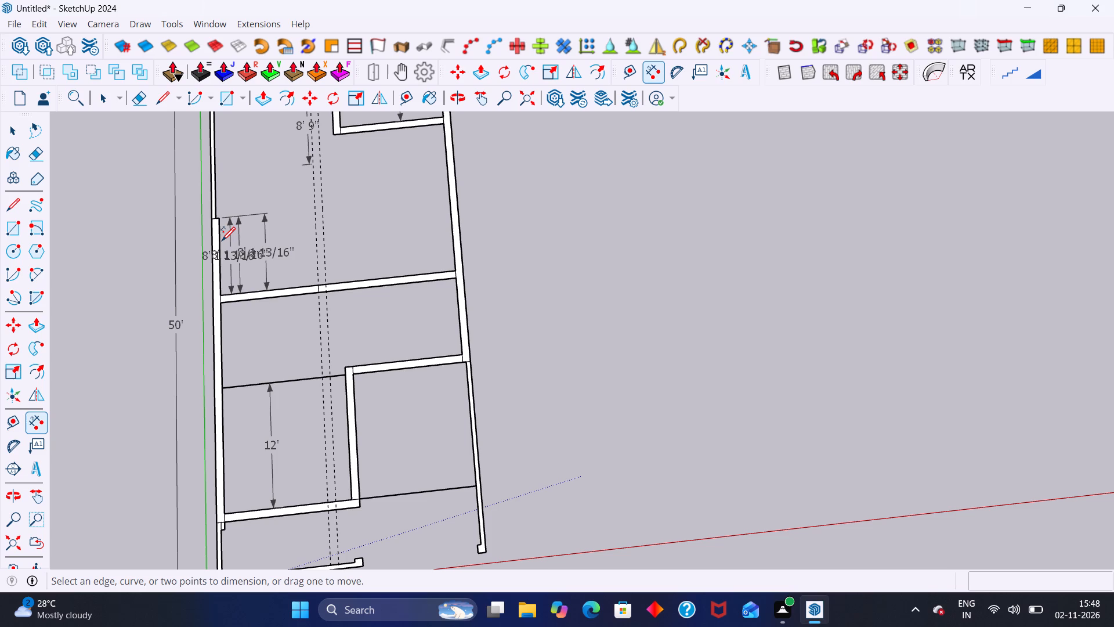
left_click_drag(222, 240, 247, 235, "shift")
Dimension the clear width from the farther guide to the inner face of the 50' side wall, placing it above the wall step.
left_click(313, 243)
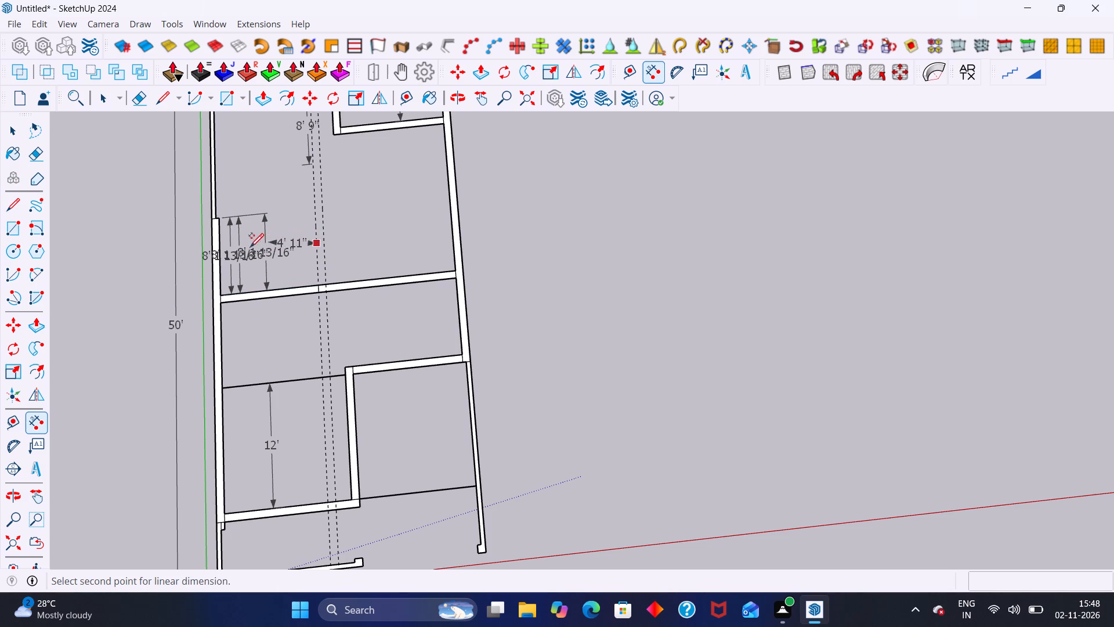
left_click(218, 249)
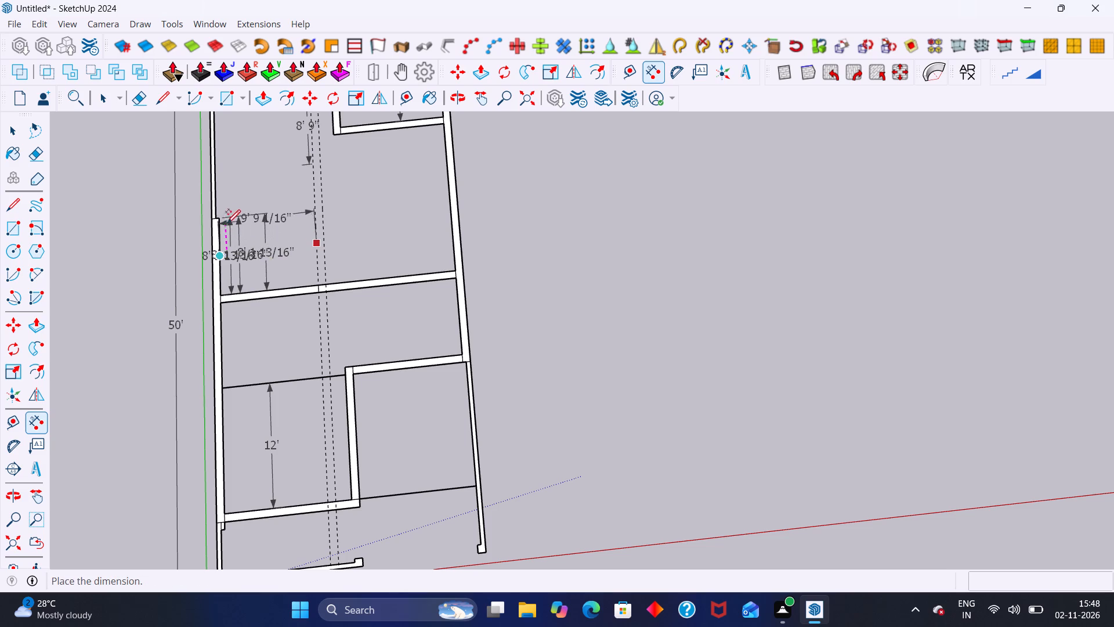
left_click(236, 200)
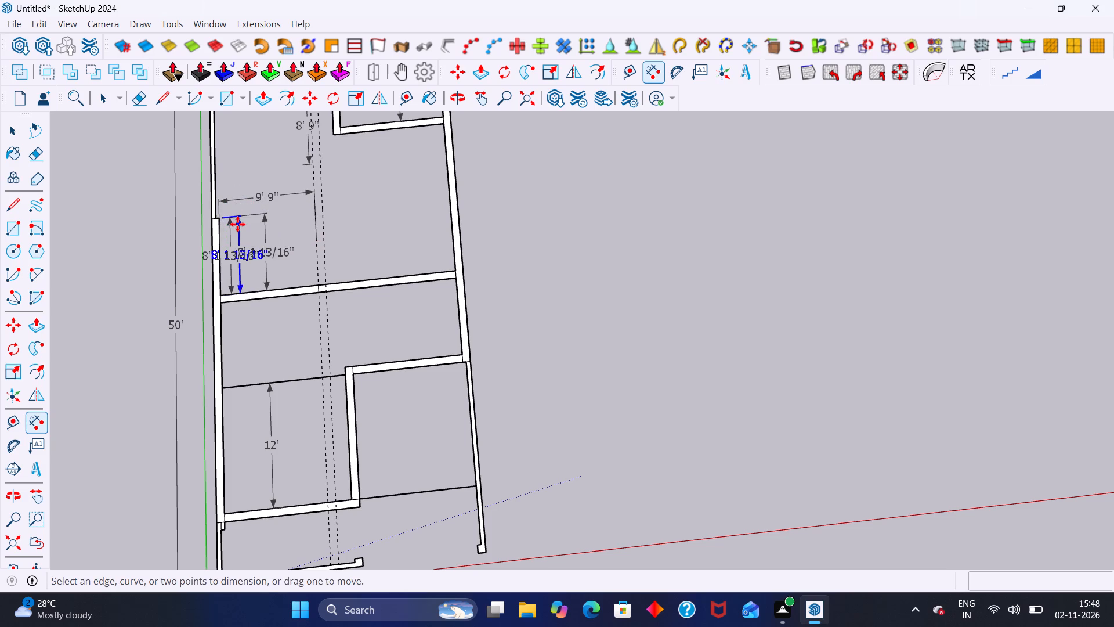
Delete the three overlapping dimensions beside the short inner edge of the 50' side wall, above the cross wall.
key("space")
left_click(237, 233)
key("space")
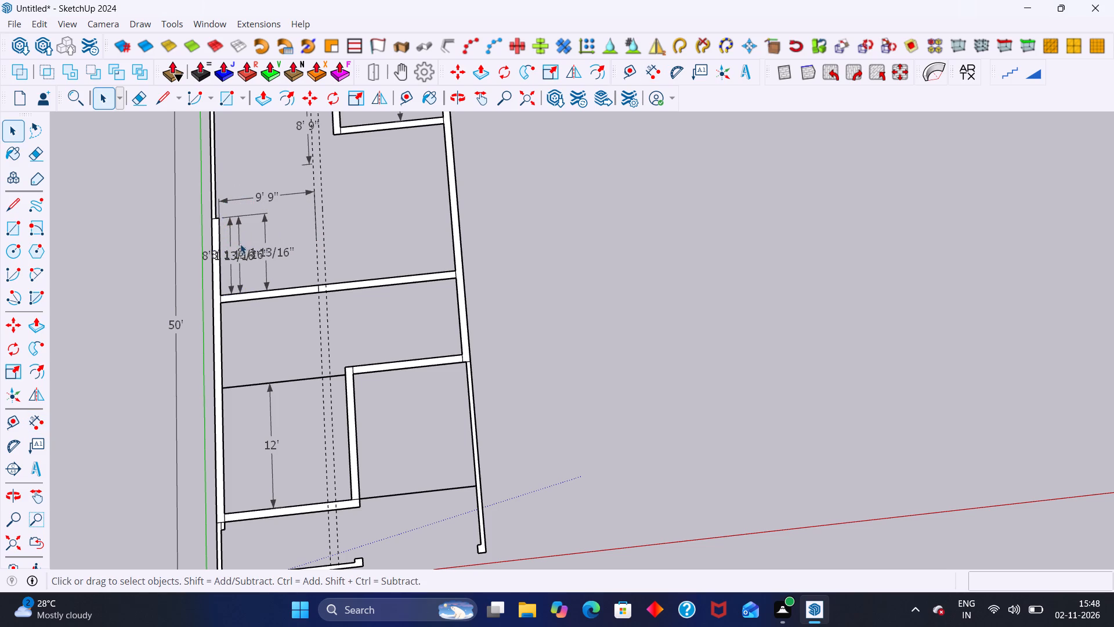
left_click(240, 252)
key("space")
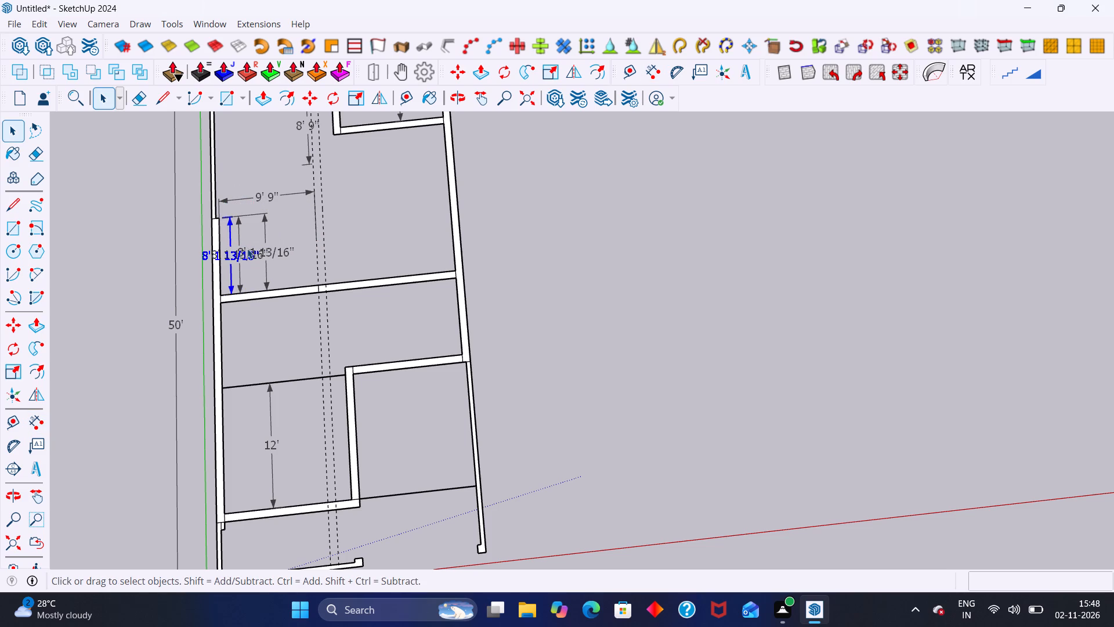
key("Delete")
left_click(254, 250)
key("Delete")
left_click(241, 253)
key("Delete")
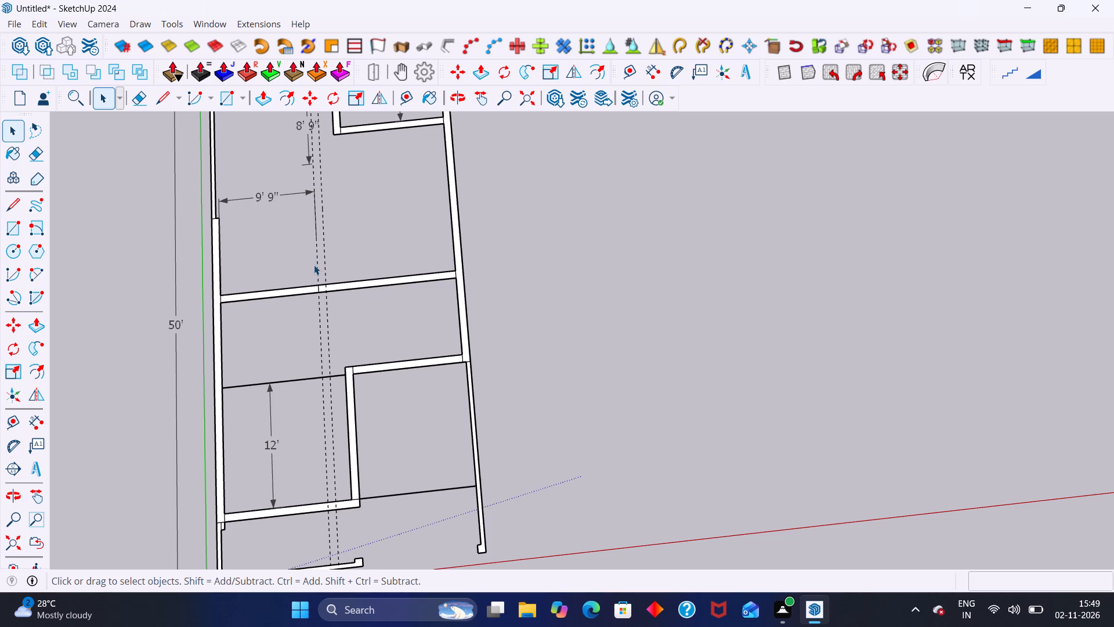
Place a guide 8' 9" in from the inner face of the thin end wall on the 25' side.
scroll(315, 276, "down", 1)
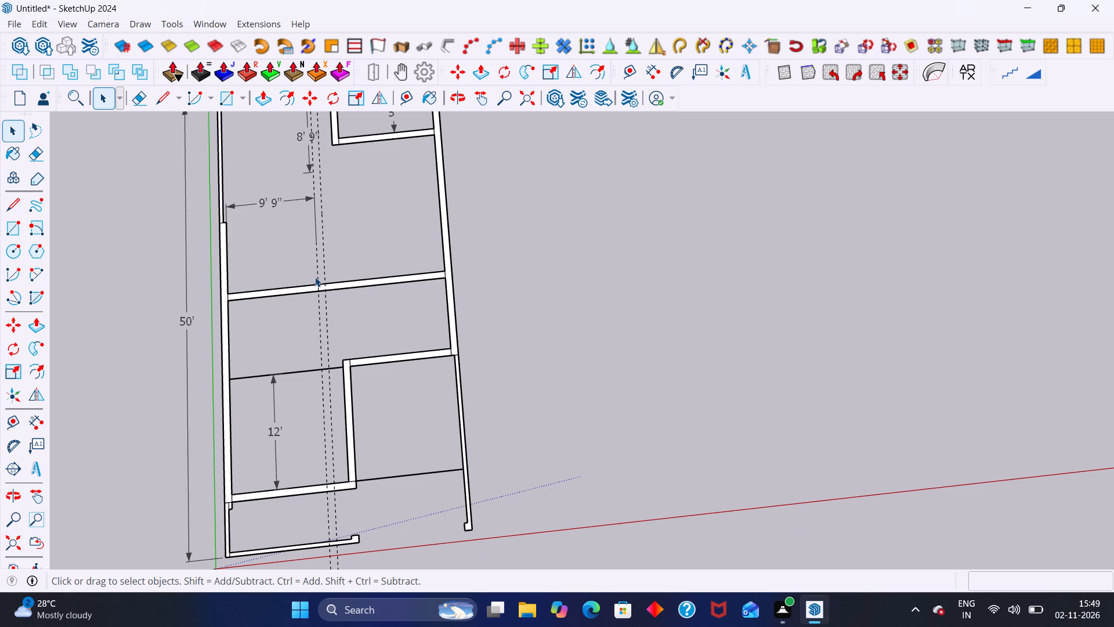
scroll(317, 286, "down", 2)
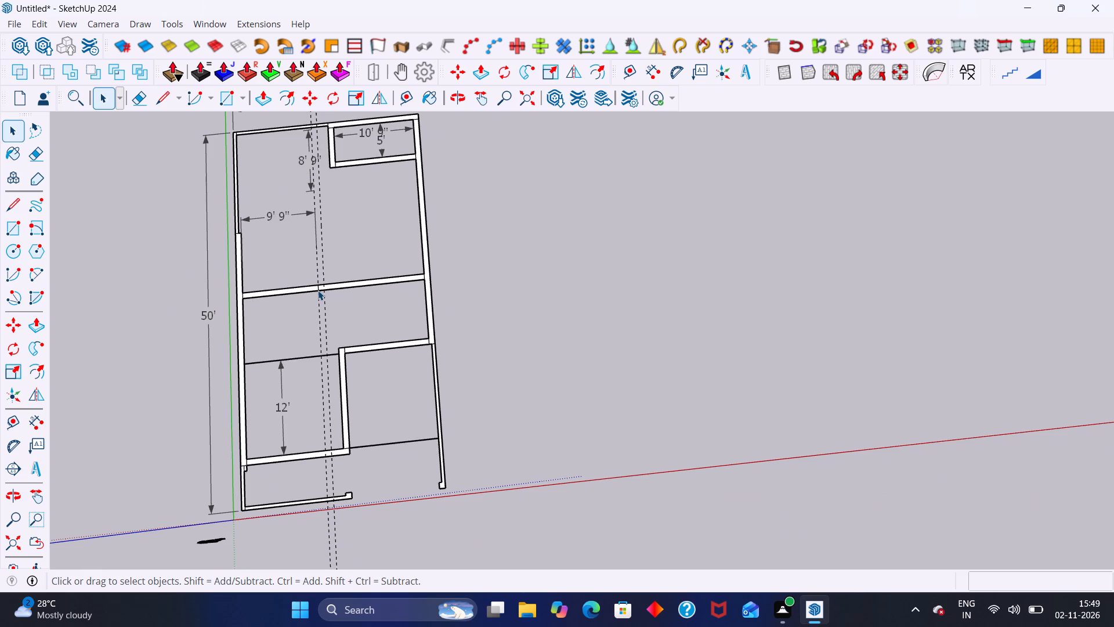
scroll(316, 300, "down", 1)
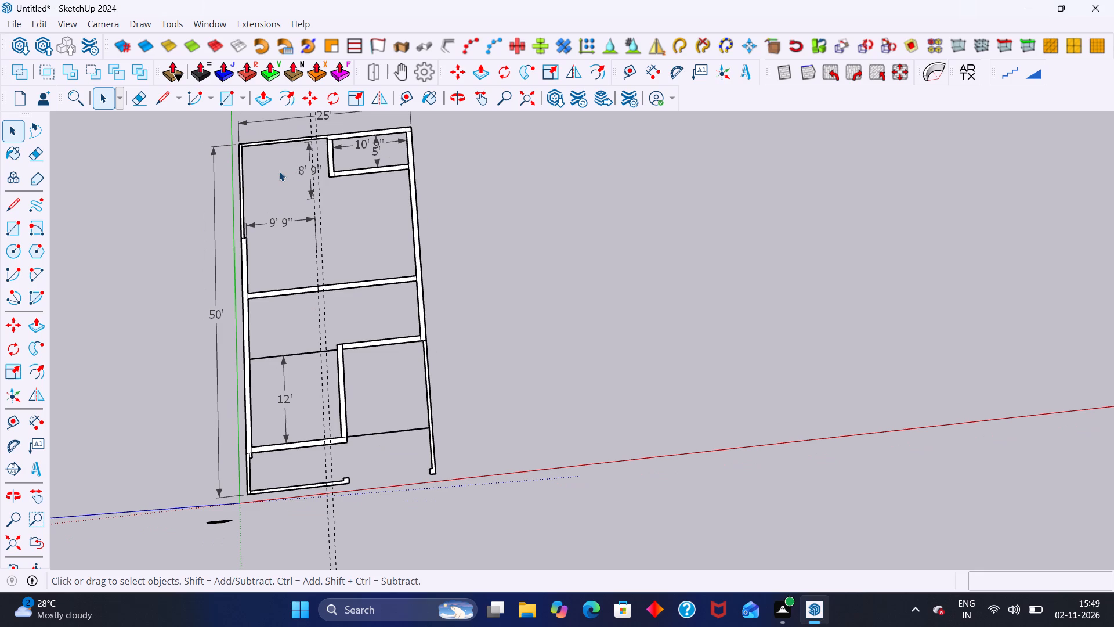
scroll(256, 160, "up", 12)
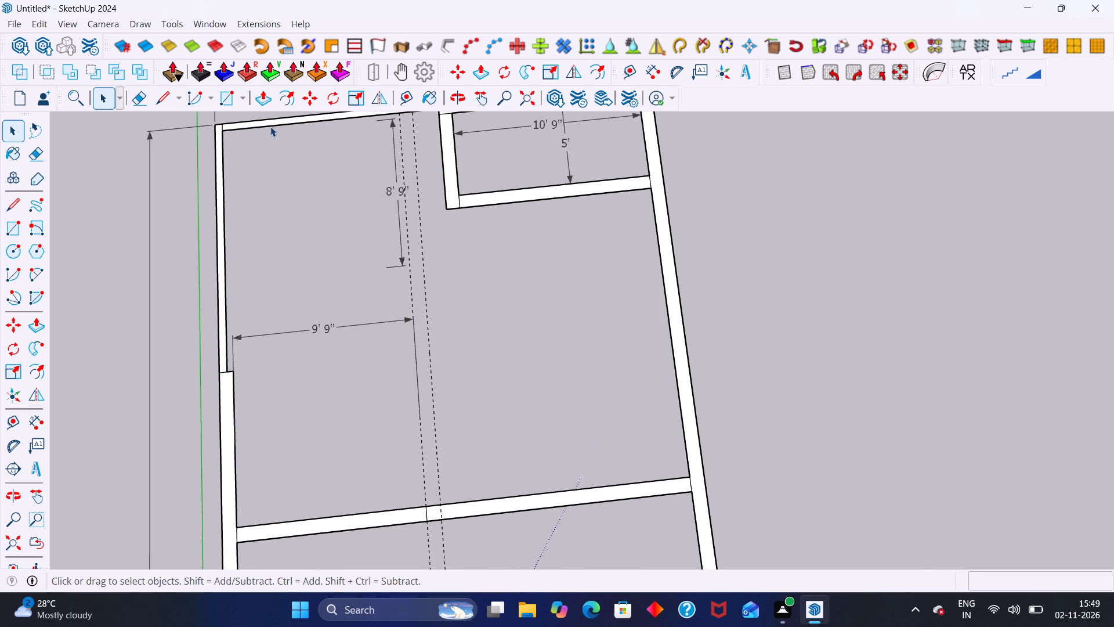
key("t")
left_click(272, 126)
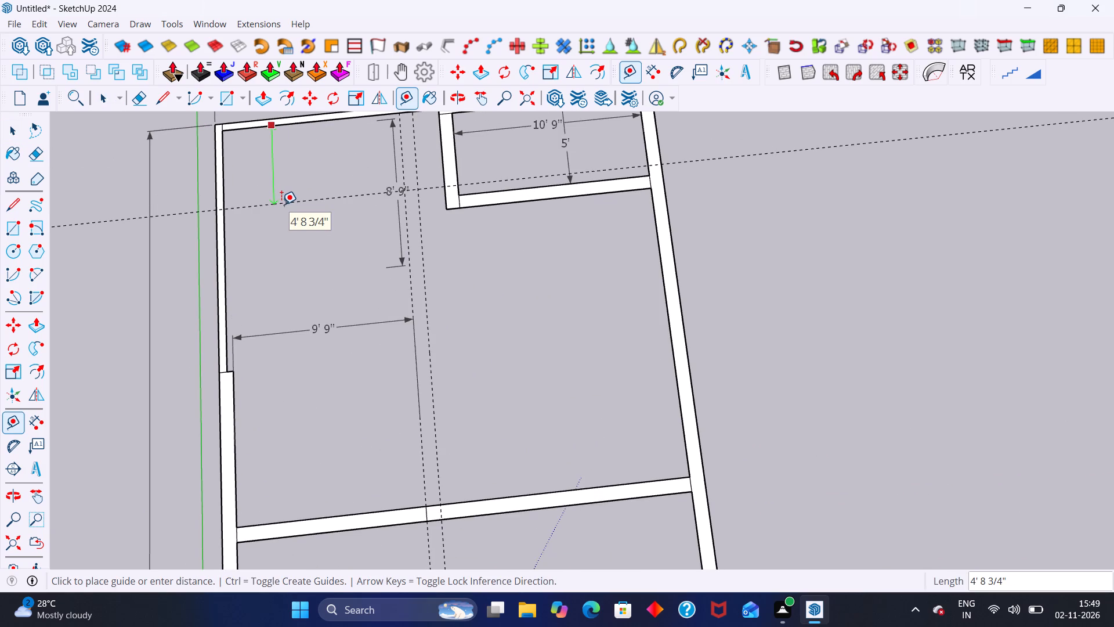
key("8")
key("apostrophe")
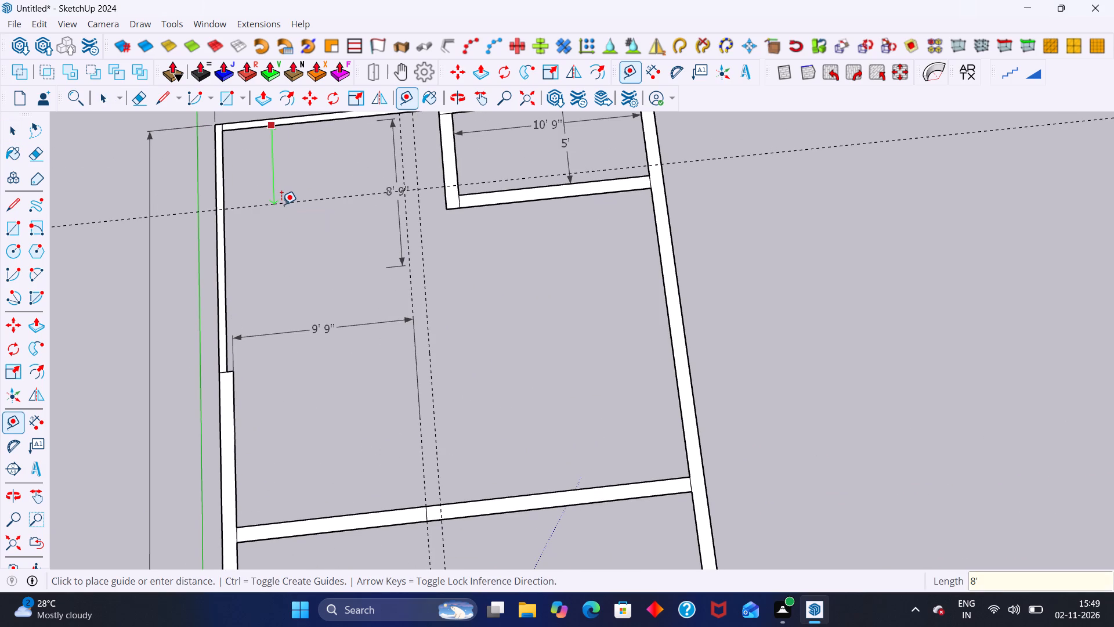
key("9")
key("shift+quotedbl")
key("Return")
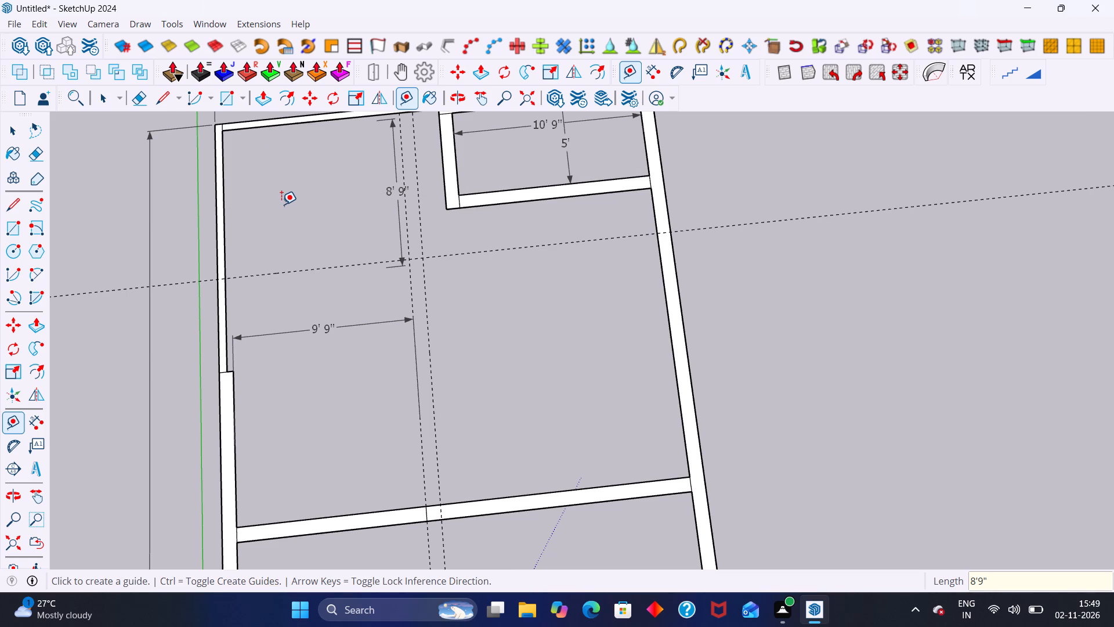
Place a second parallel guide 9" beyond the 8' 9" guide, toward the cross wall.
left_click(320, 268)
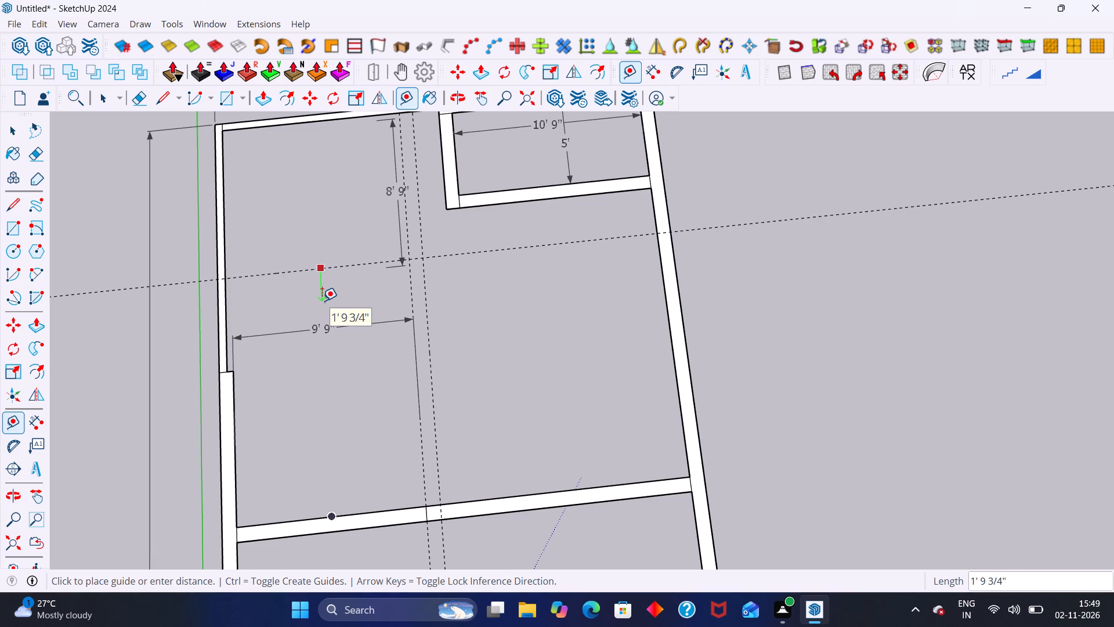
key("space")
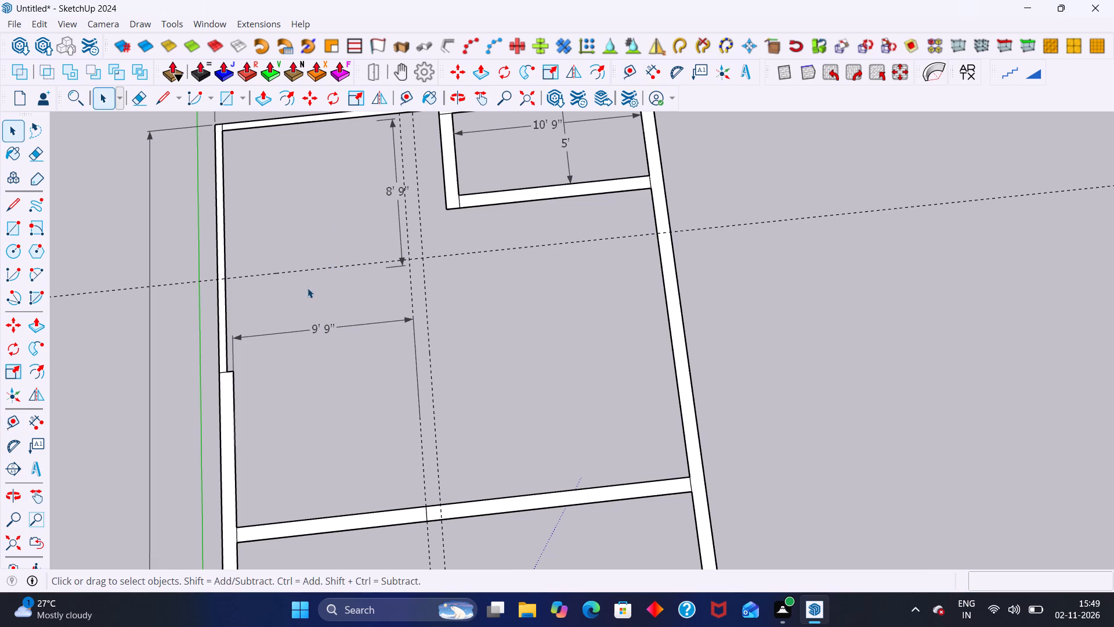
key("t")
left_click(305, 267)
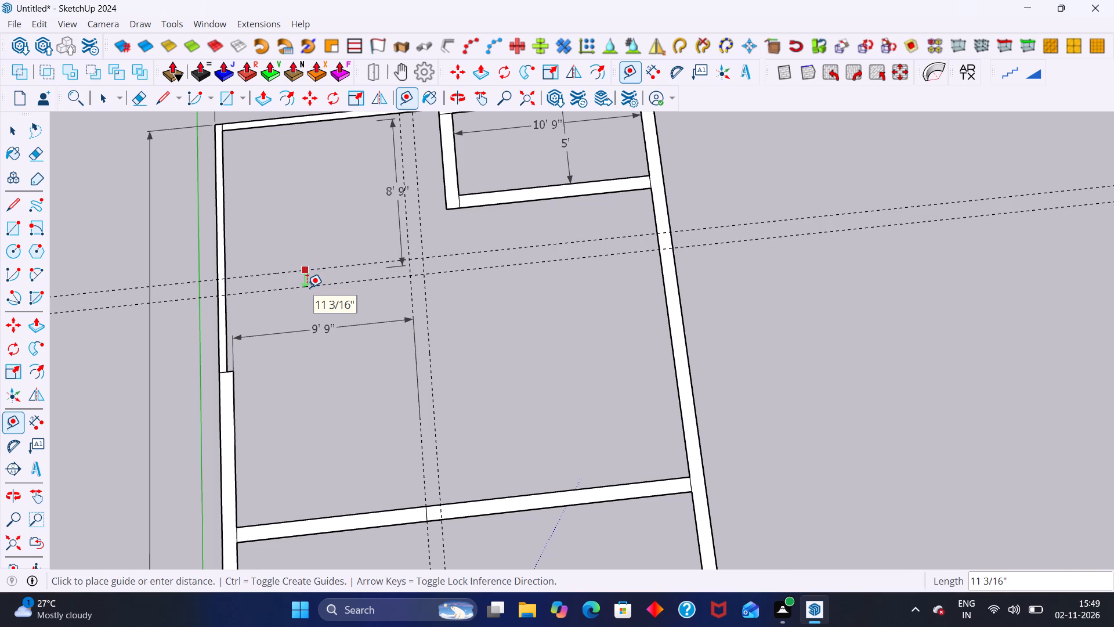
key("9")
key("Return")
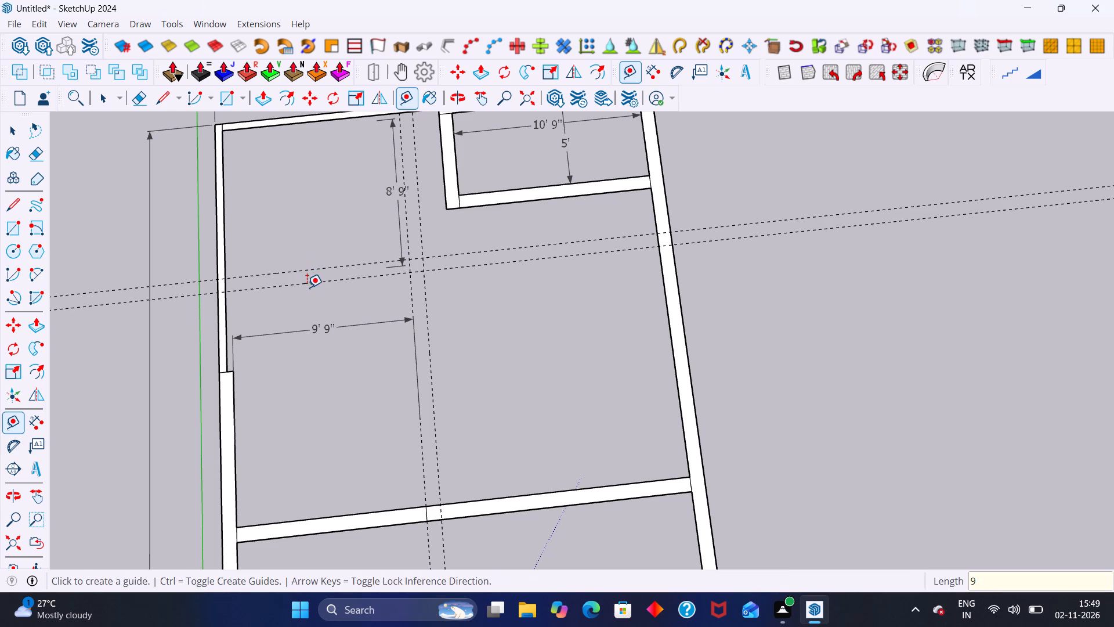
key("space")
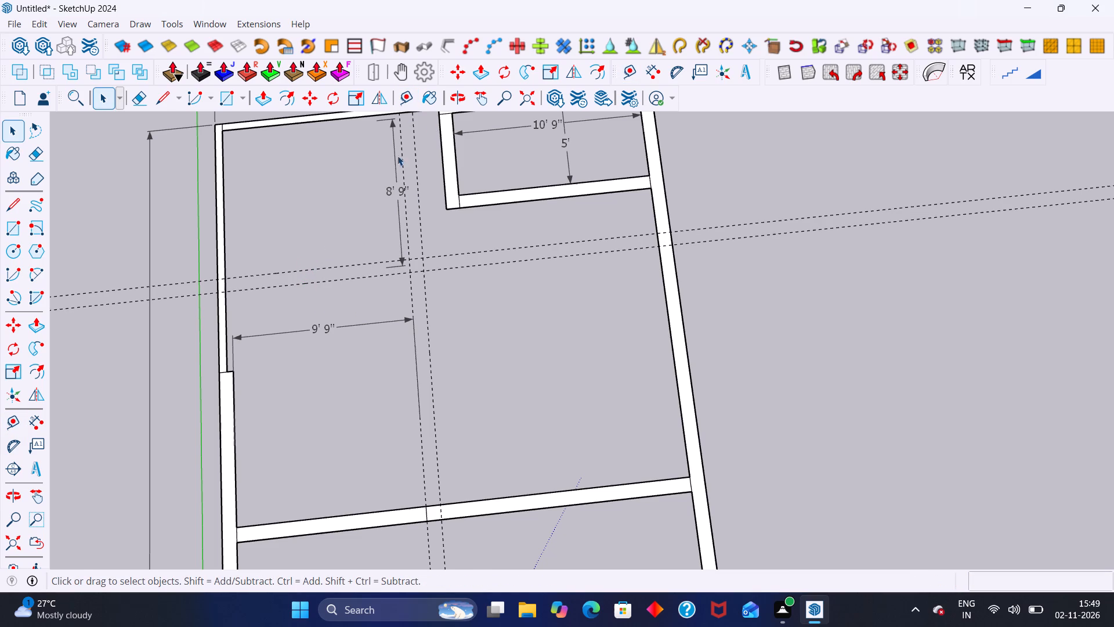
Draw a 9" by 10' 10" wall rectangle between the two new guides, from the 50' side wall to the crossing guide nearer the opposite wall.
scroll(378, 217, "down", 4)
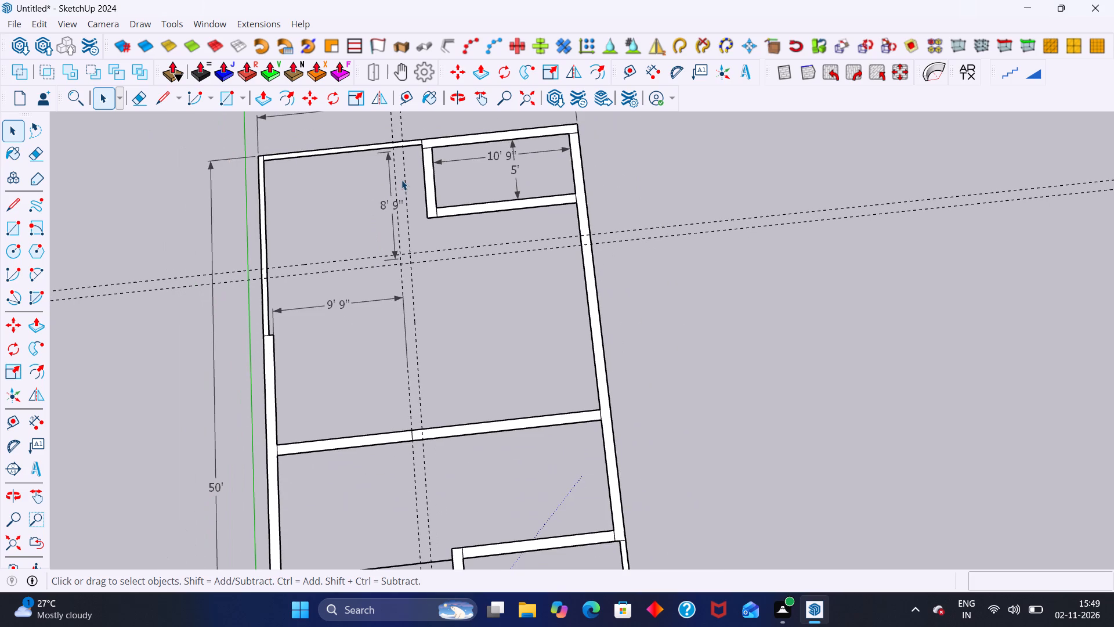
scroll(402, 180, "up", 2)
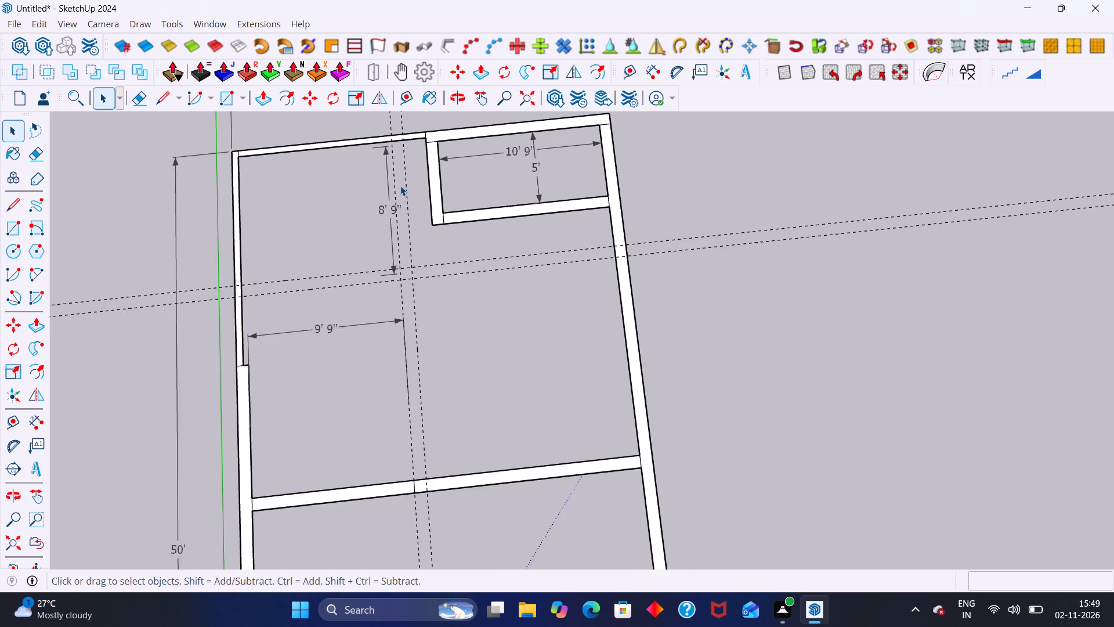
scroll(400, 186, "up", 1)
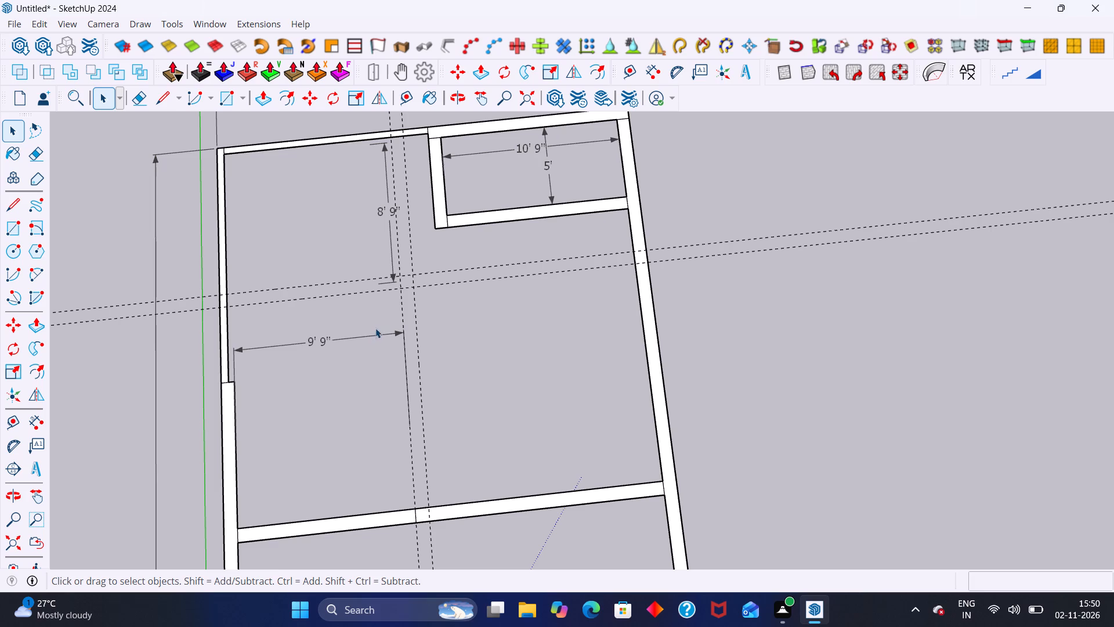
scroll(347, 220, "down", 16)
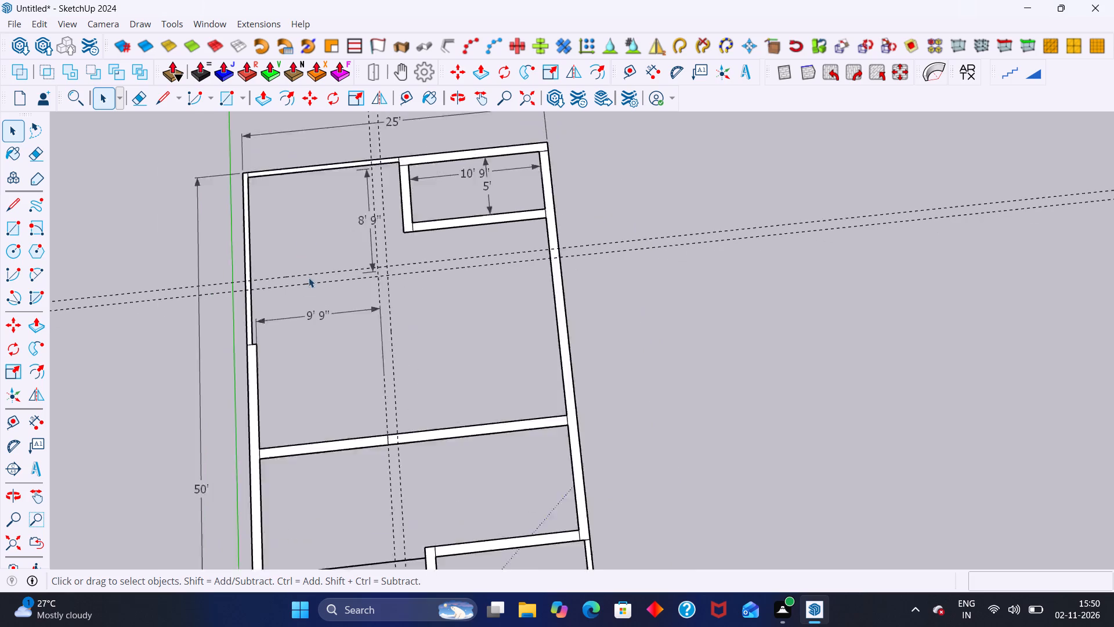
scroll(309, 278, "down", 7)
scroll(324, 326, "up", 6)
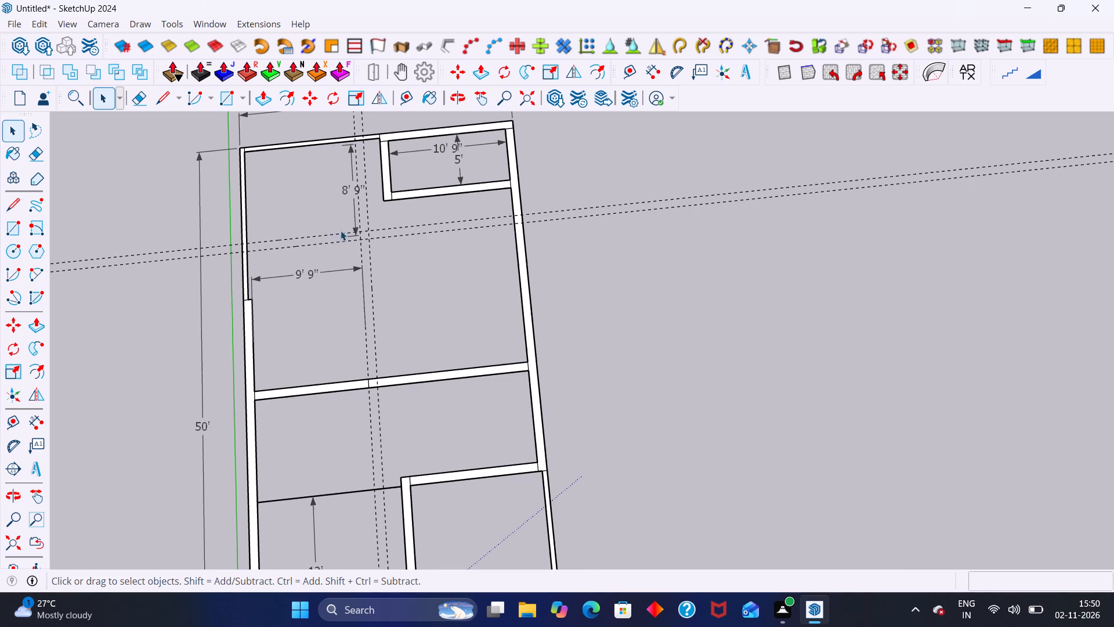
scroll(341, 230, "up", 4)
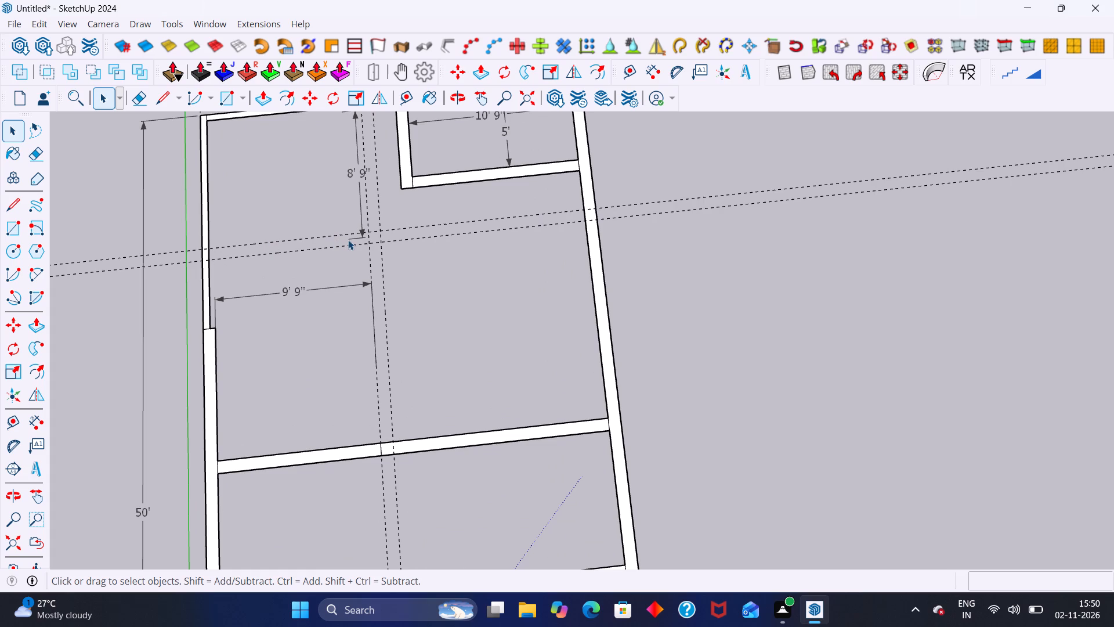
scroll(319, 240, "up", 3)
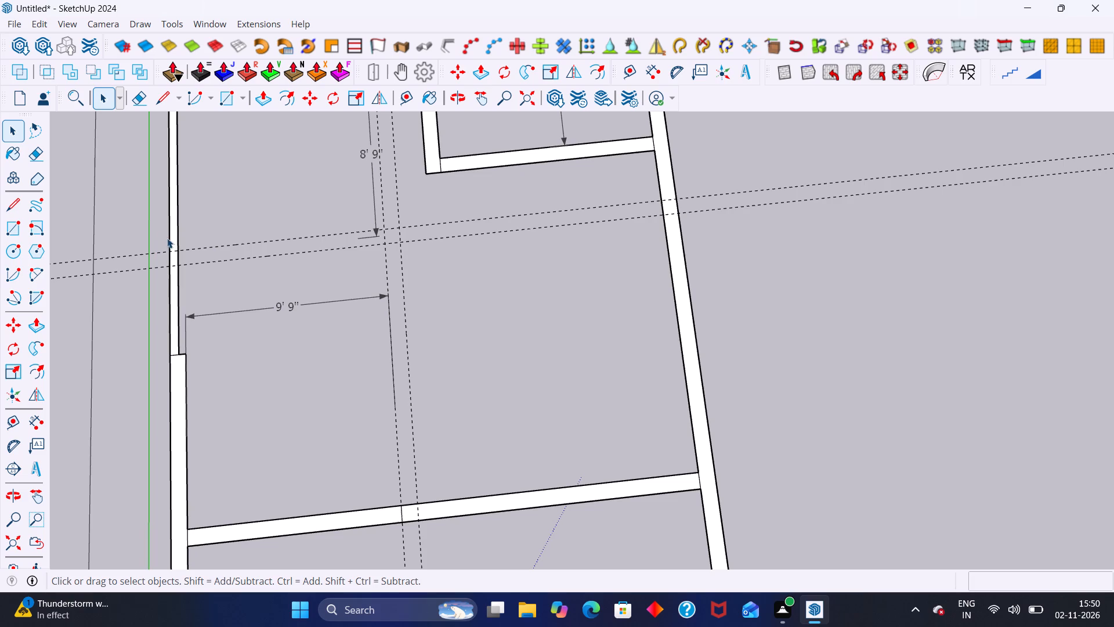
key("r")
left_click(178, 249)
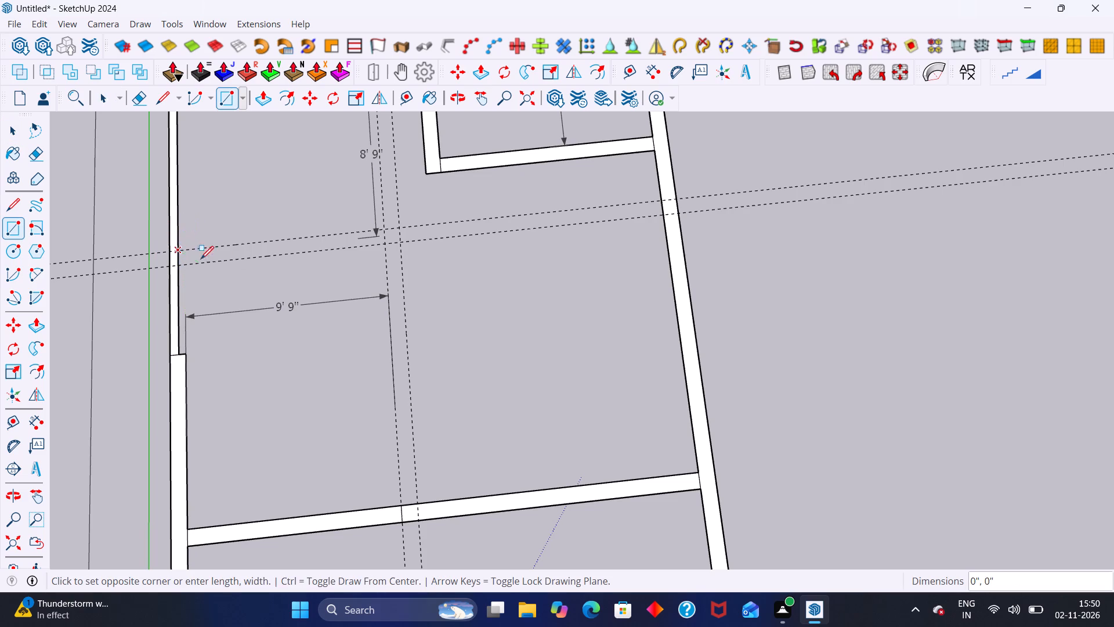
left_click(404, 245)
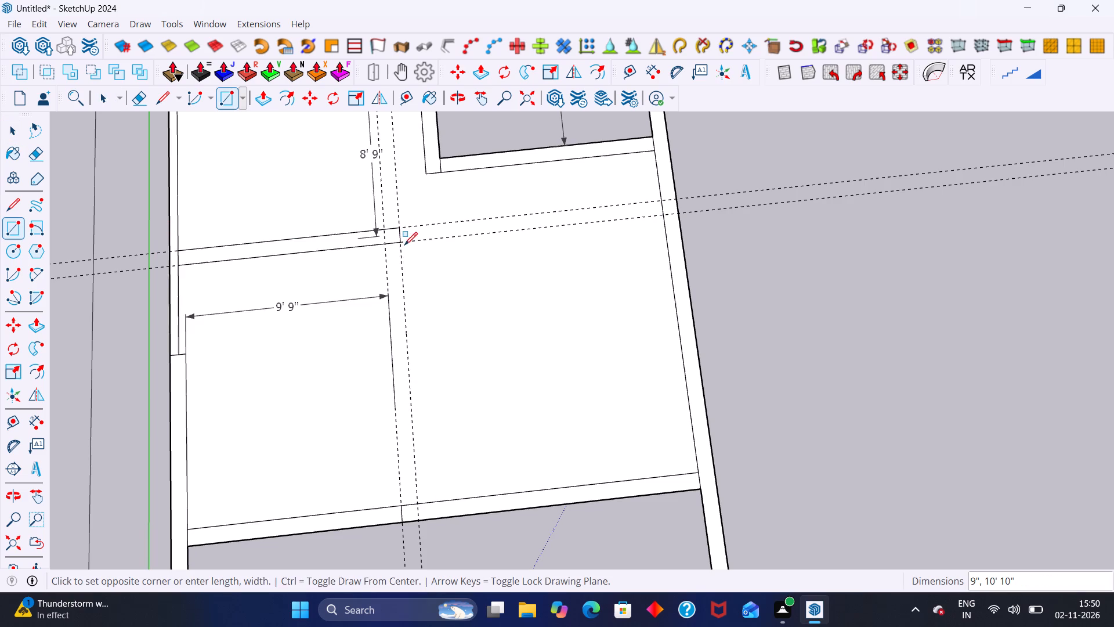
Delete the room face surrounding the new partition rectangle, keeping the wall strip.
key("space")
left_click(351, 266)
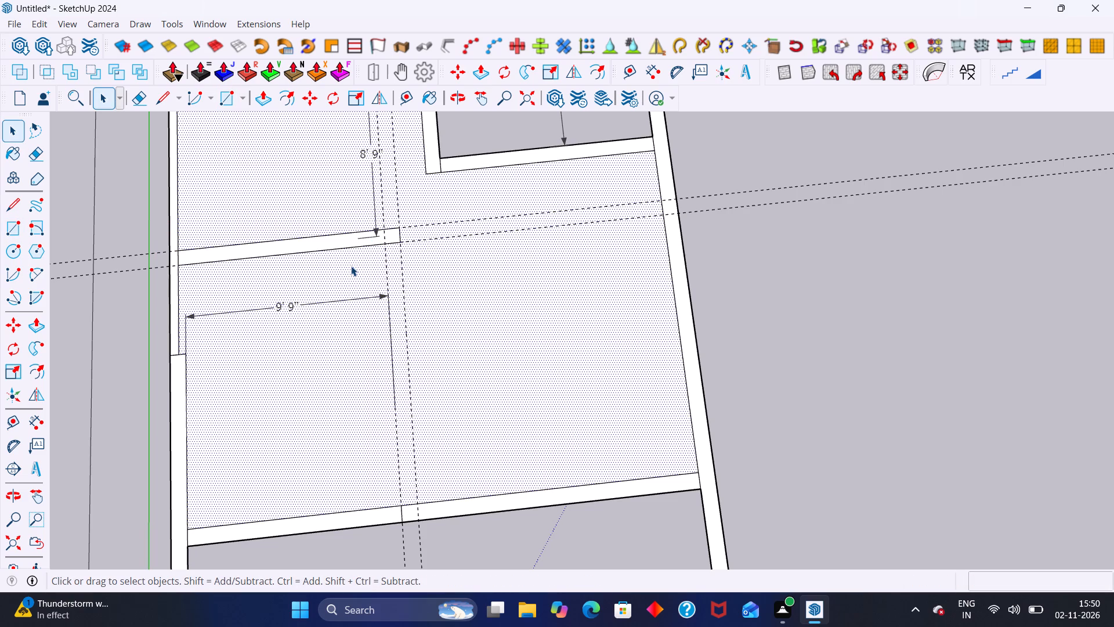
key("Delete")
Place a guide 5' in from the outer wall's inner face within the 10' 9" by 5' corner room.
scroll(351, 278, "down", 2)
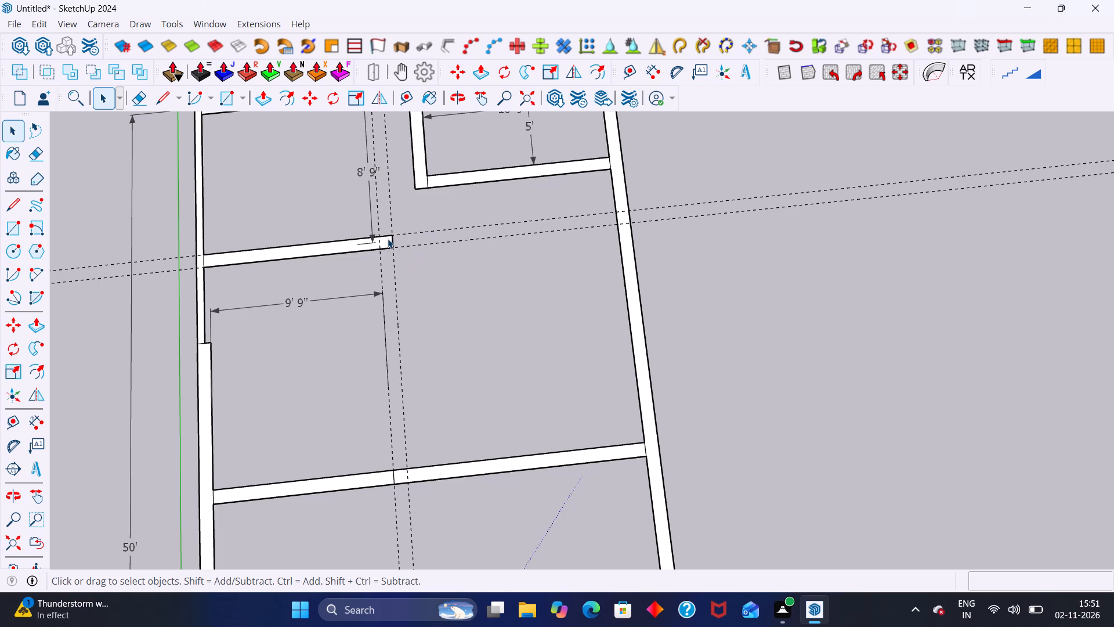
scroll(425, 237, "down", 10)
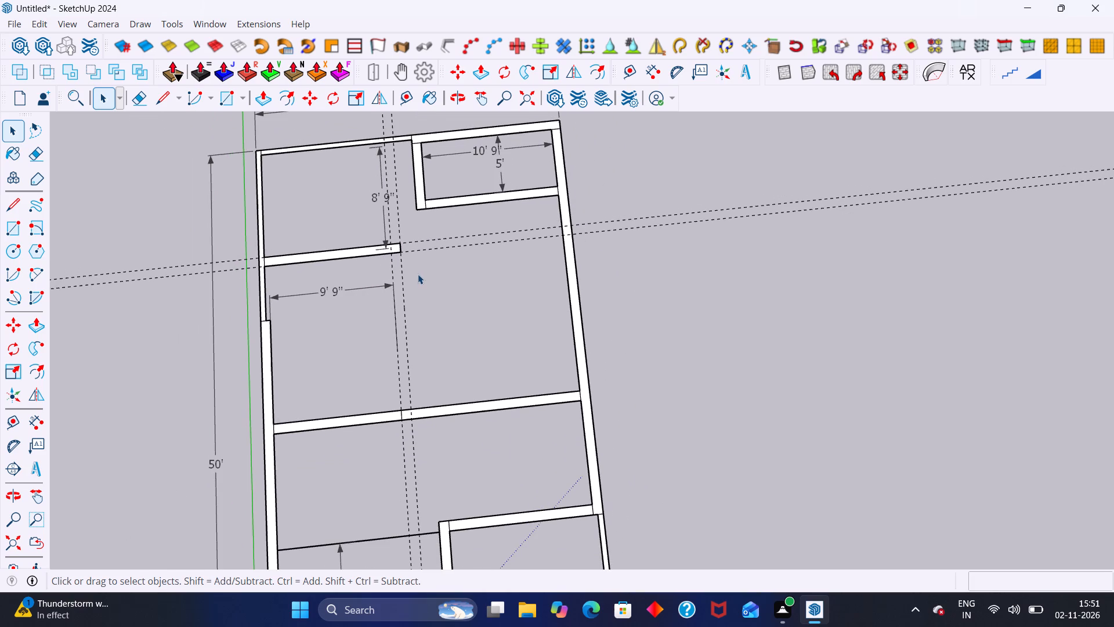
scroll(418, 274, "up", 1)
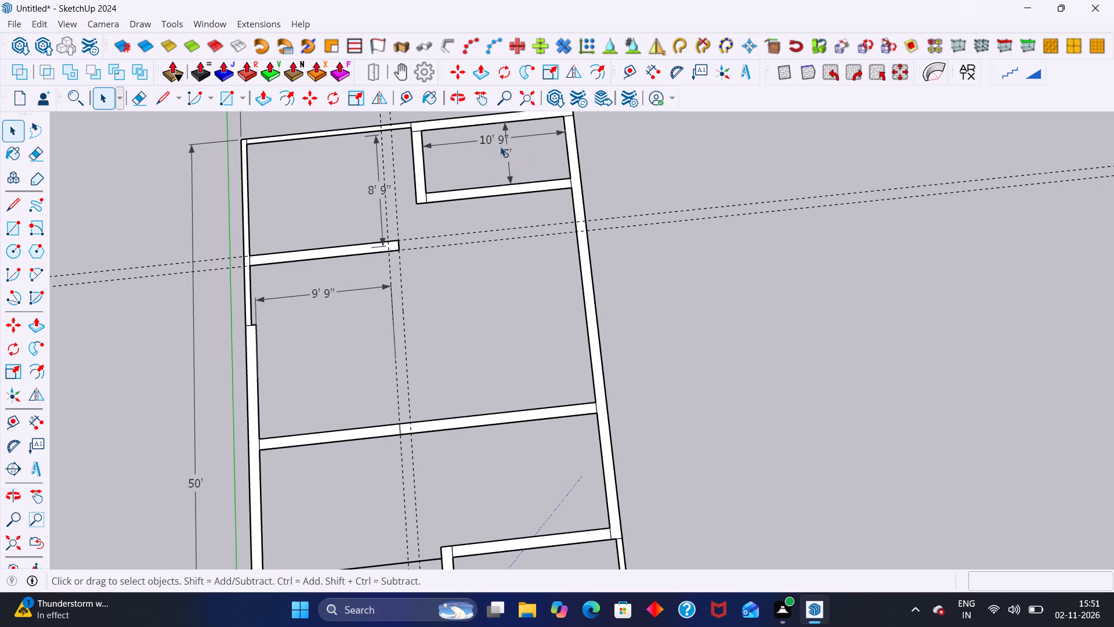
scroll(521, 155, "down", 3)
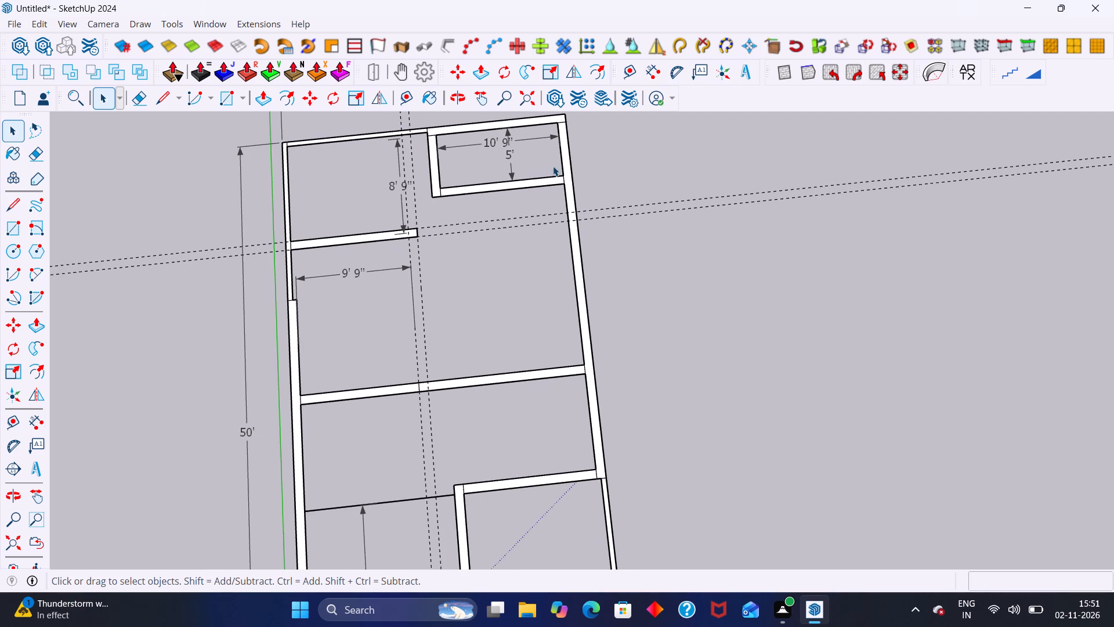
key("t")
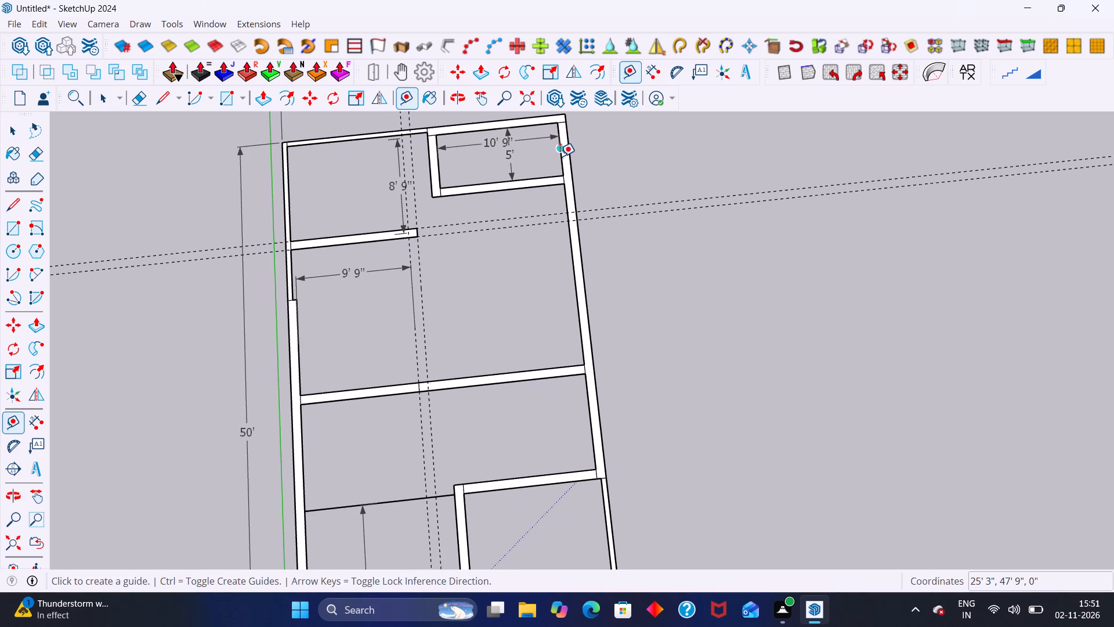
left_click(558, 158)
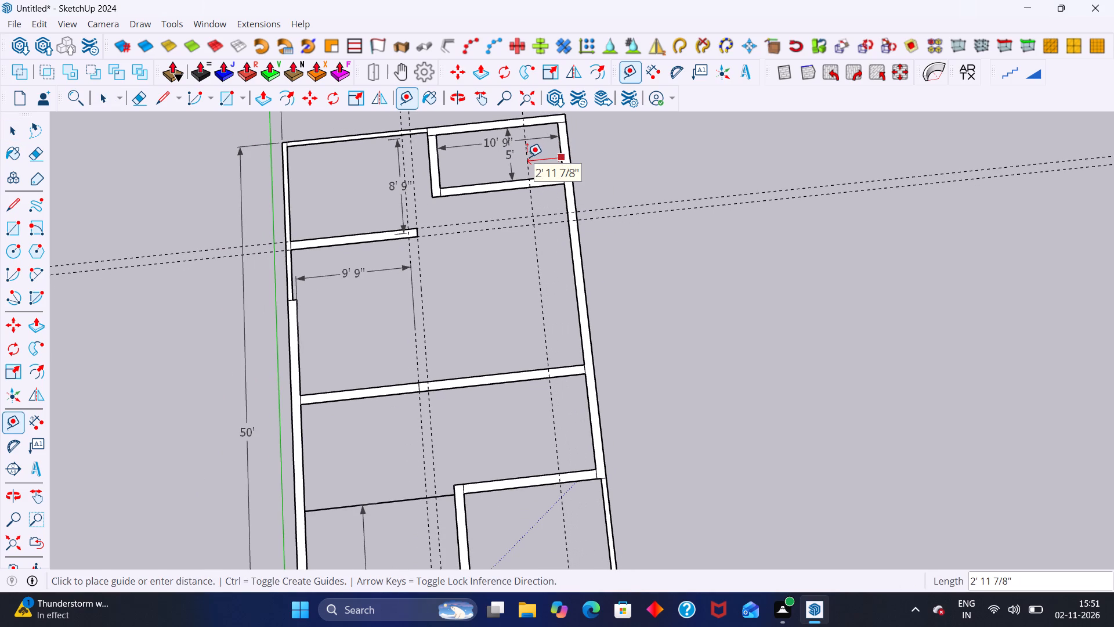
type("5'")
key("Return")
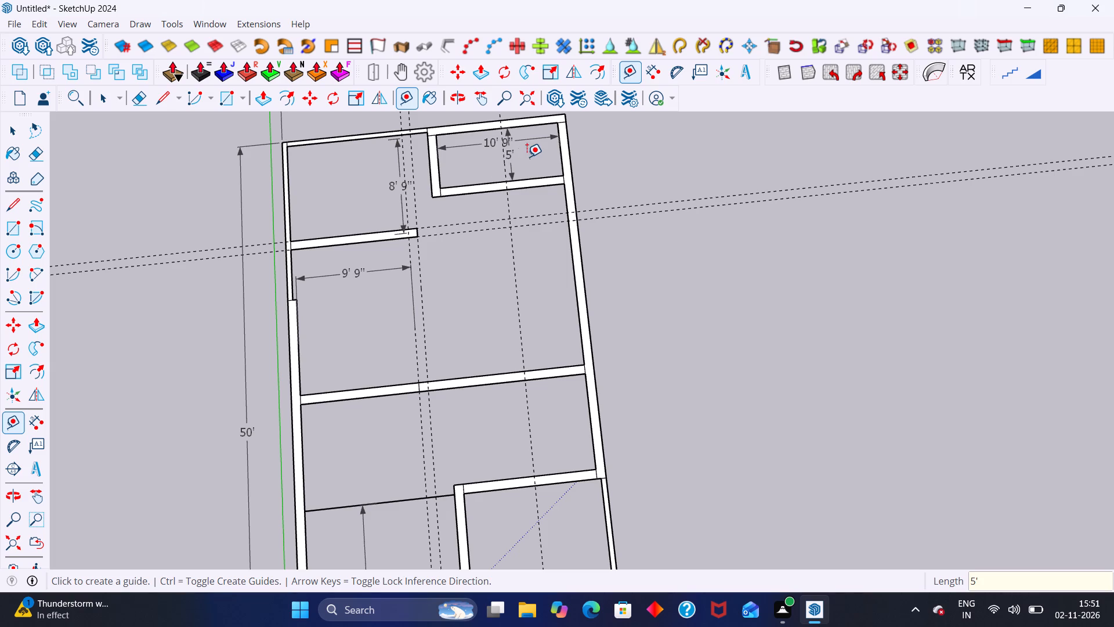
Place a parallel guide 4.5" from the 5' guide in the corner room, toward the 50' side wall.
scroll(453, 257, "up", 2)
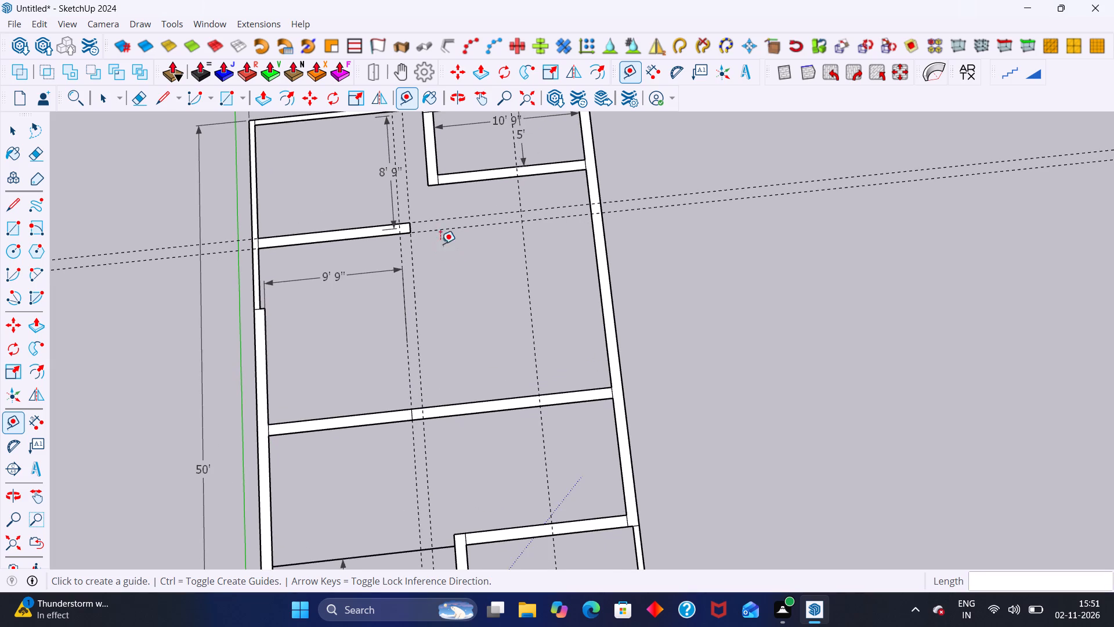
left_click(515, 163)
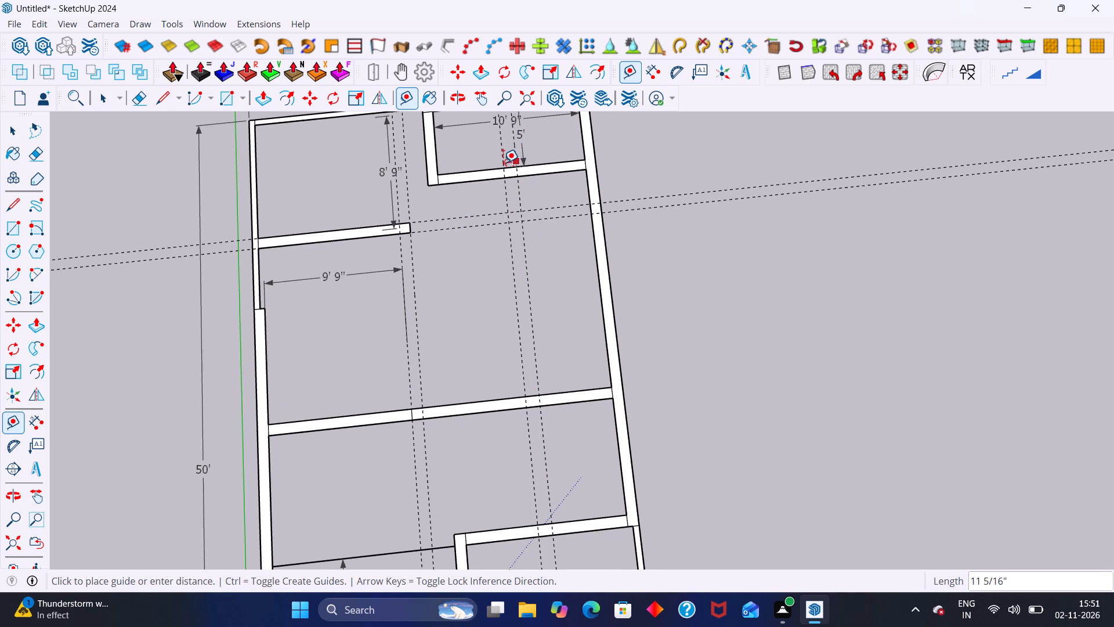
type("4.5")
key("Return")
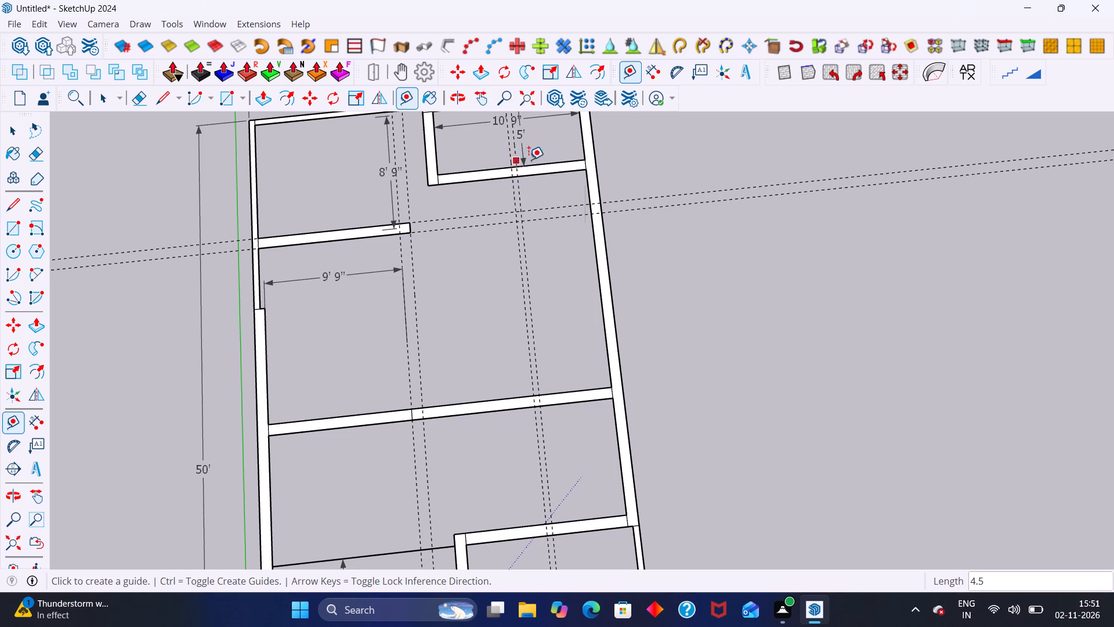
Place a guide 10' from the 4.5" guide toward the 50' side wall, and another parallel guide 9" beyond it.
left_click(507, 150)
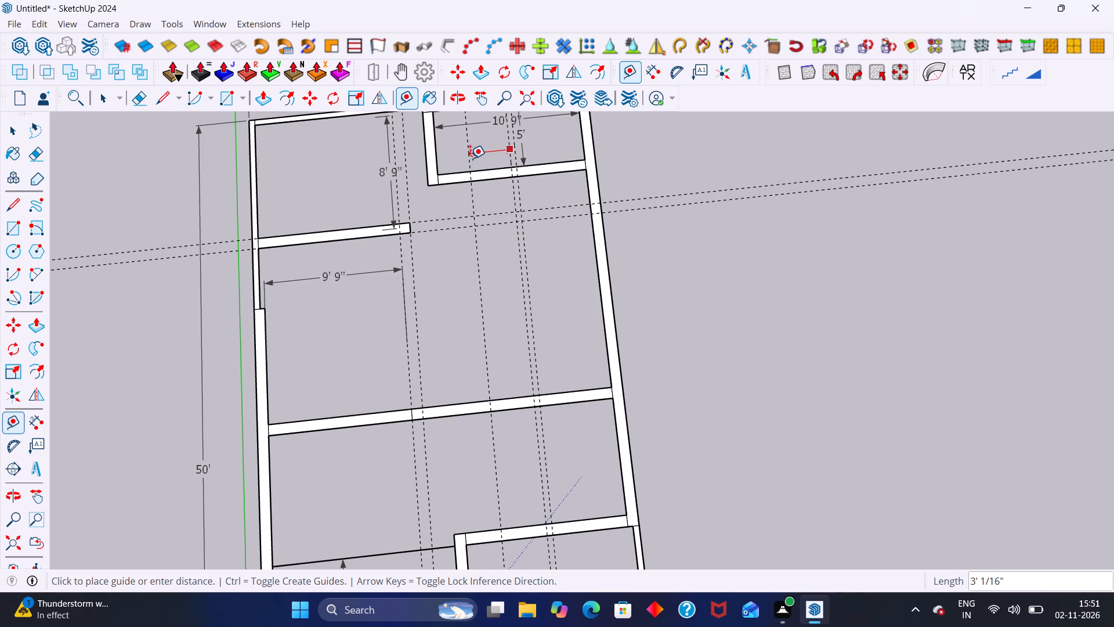
type("10'")
key("Return")
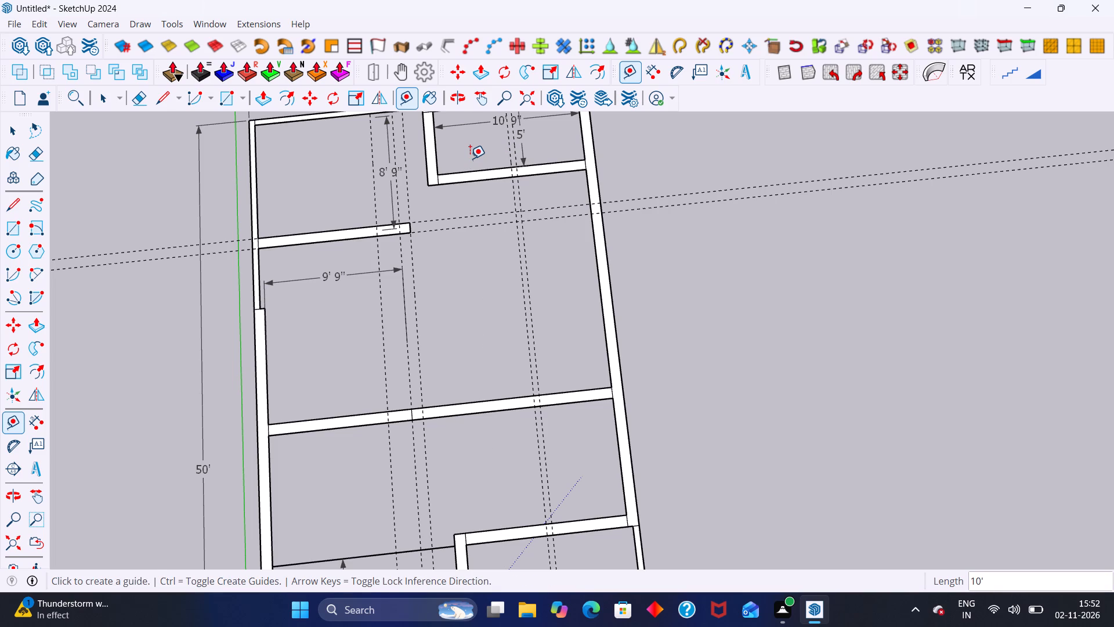
left_click(371, 160)
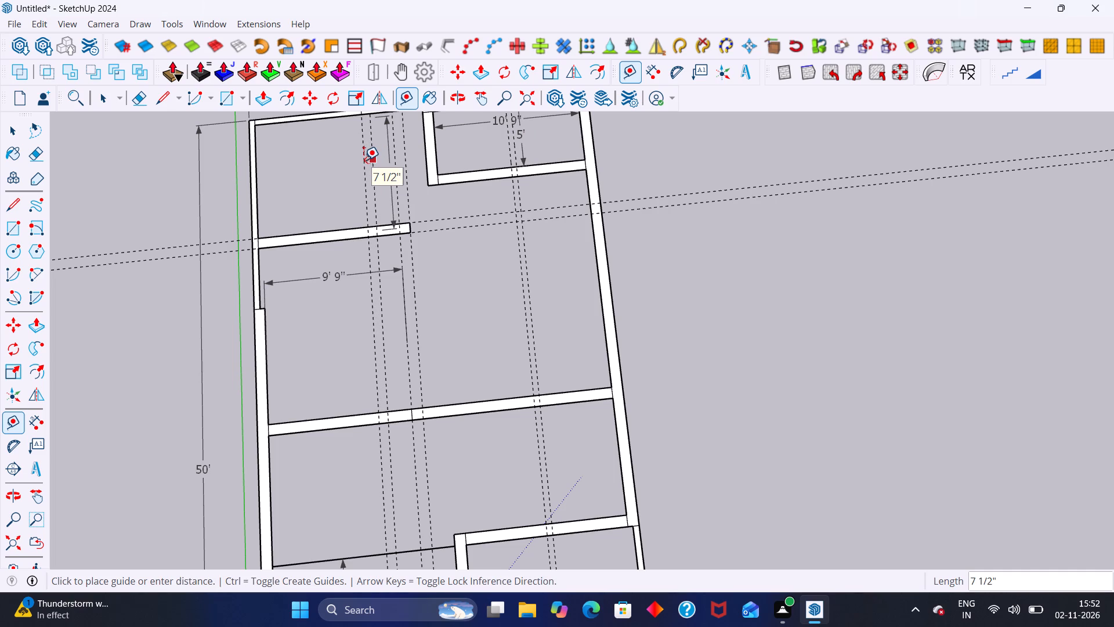
key("9")
key("Return")
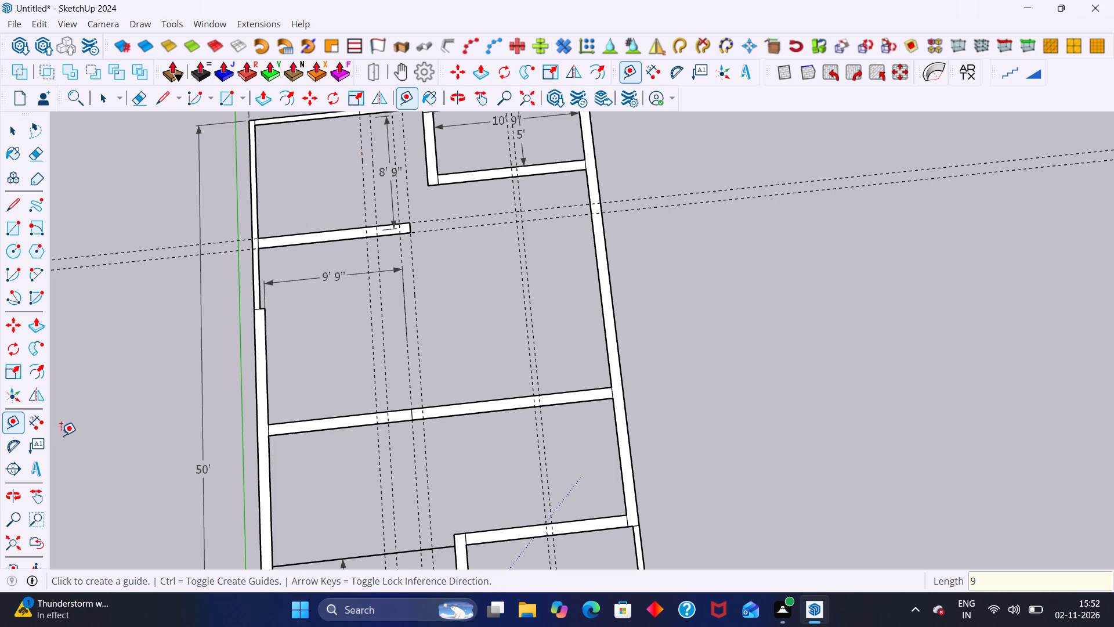
Dimension the distance from the last 9" guide to the inner face of the 50' side wall, inside the 8' 9" room.
left_click(38, 428)
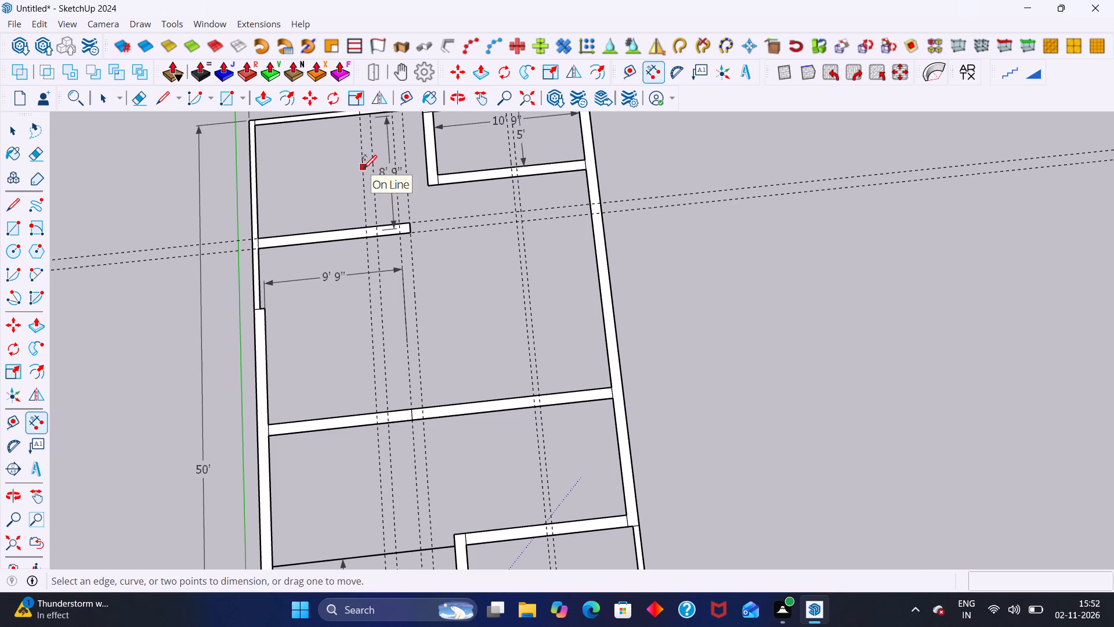
left_click(363, 168)
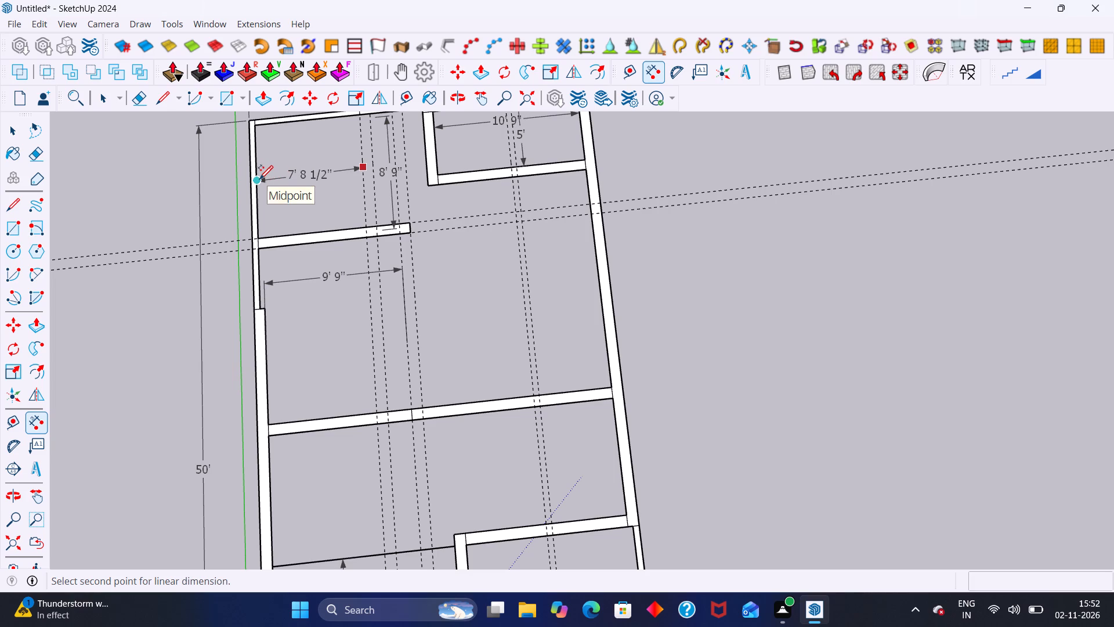
left_click(259, 178)
scroll(262, 183, "down", 7)
scroll(261, 188, "up", 7)
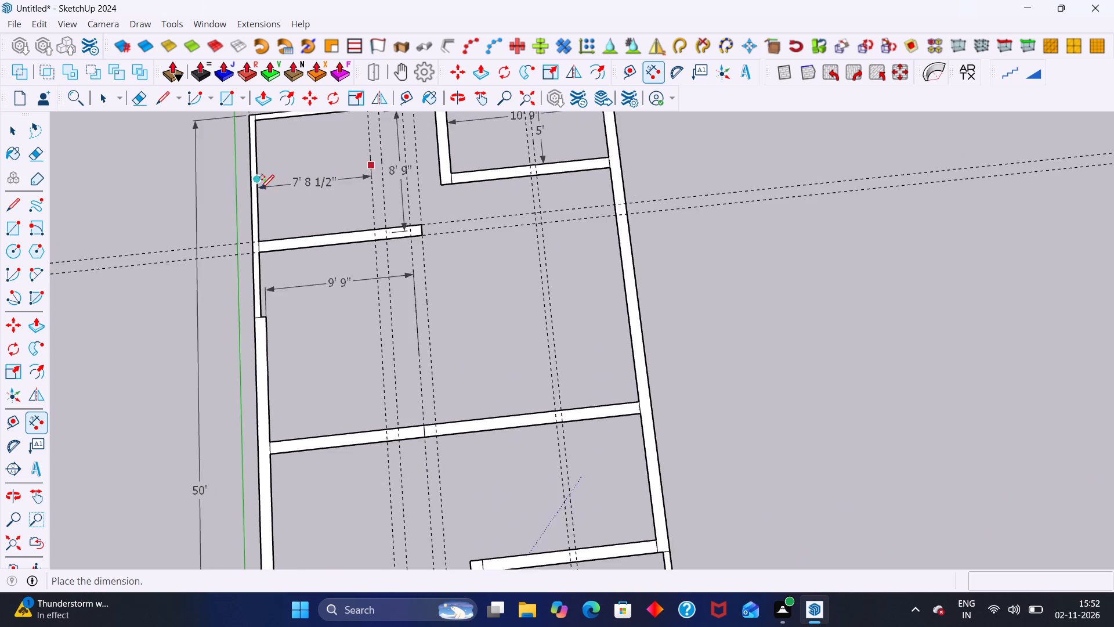
scroll(261, 188, "up", 4)
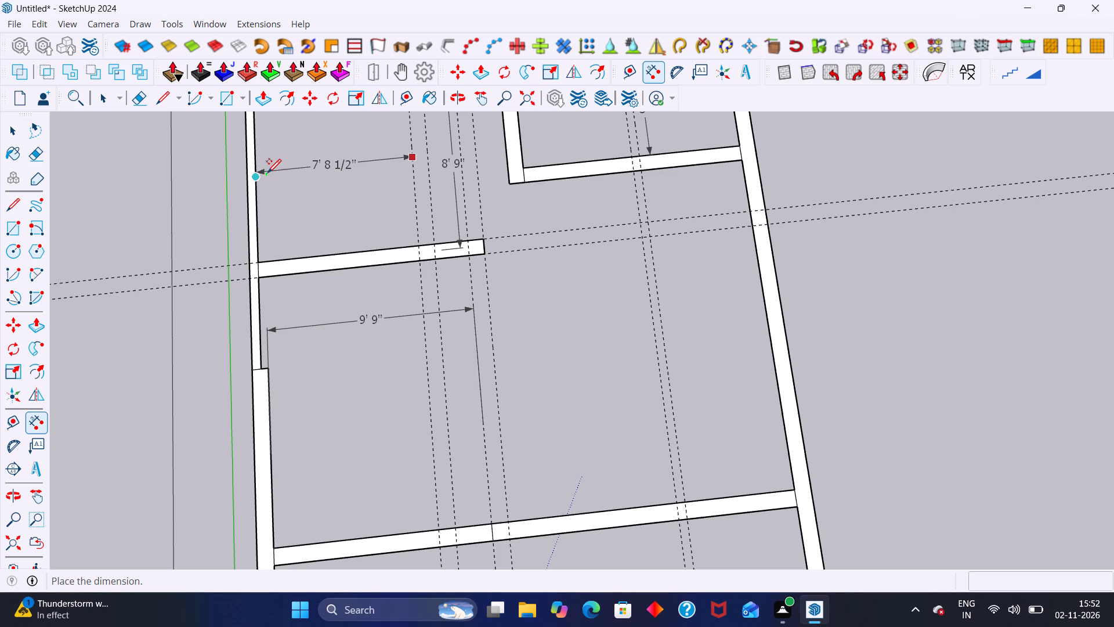
left_click(267, 172)
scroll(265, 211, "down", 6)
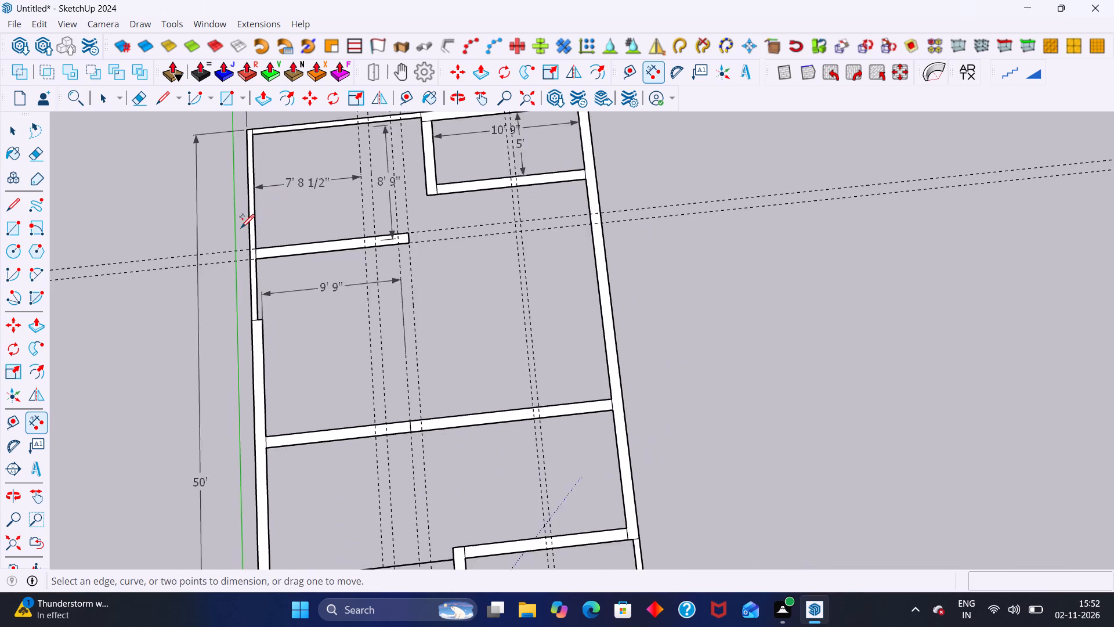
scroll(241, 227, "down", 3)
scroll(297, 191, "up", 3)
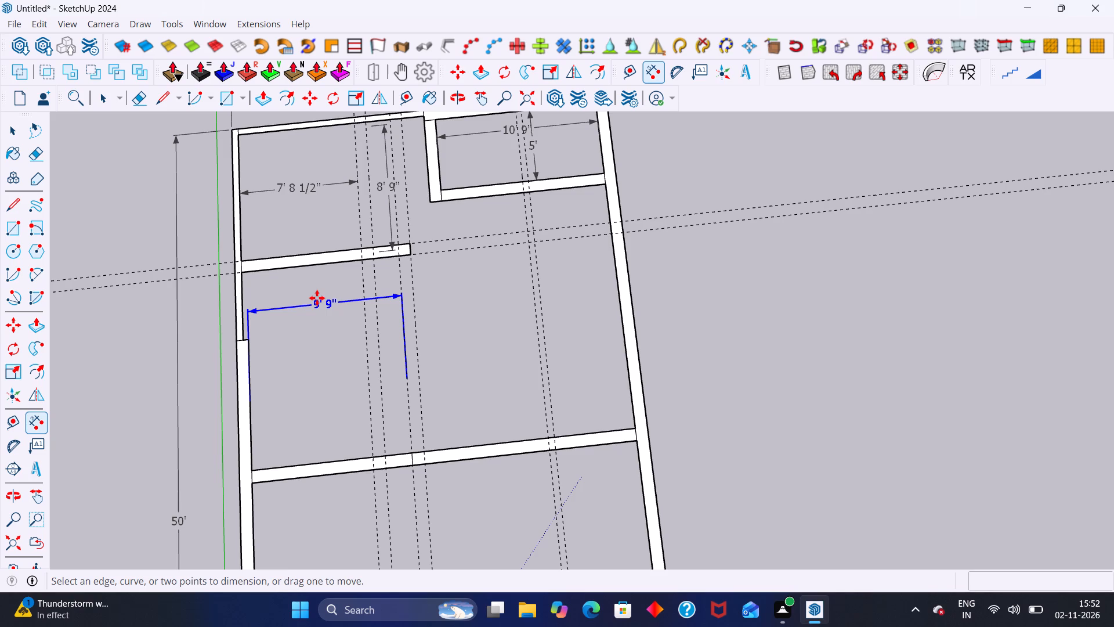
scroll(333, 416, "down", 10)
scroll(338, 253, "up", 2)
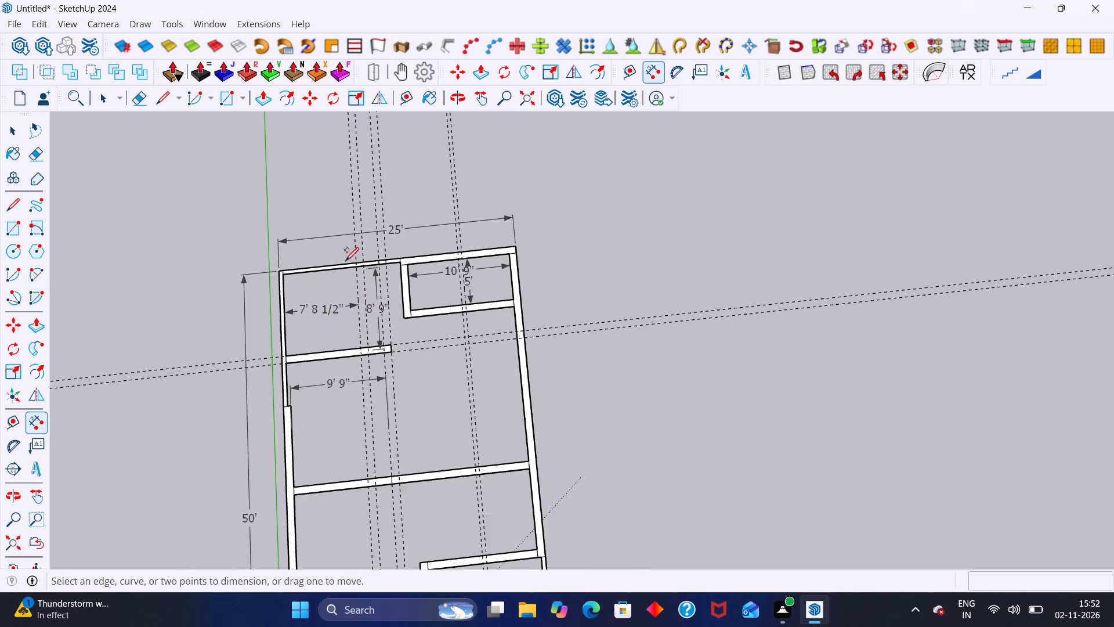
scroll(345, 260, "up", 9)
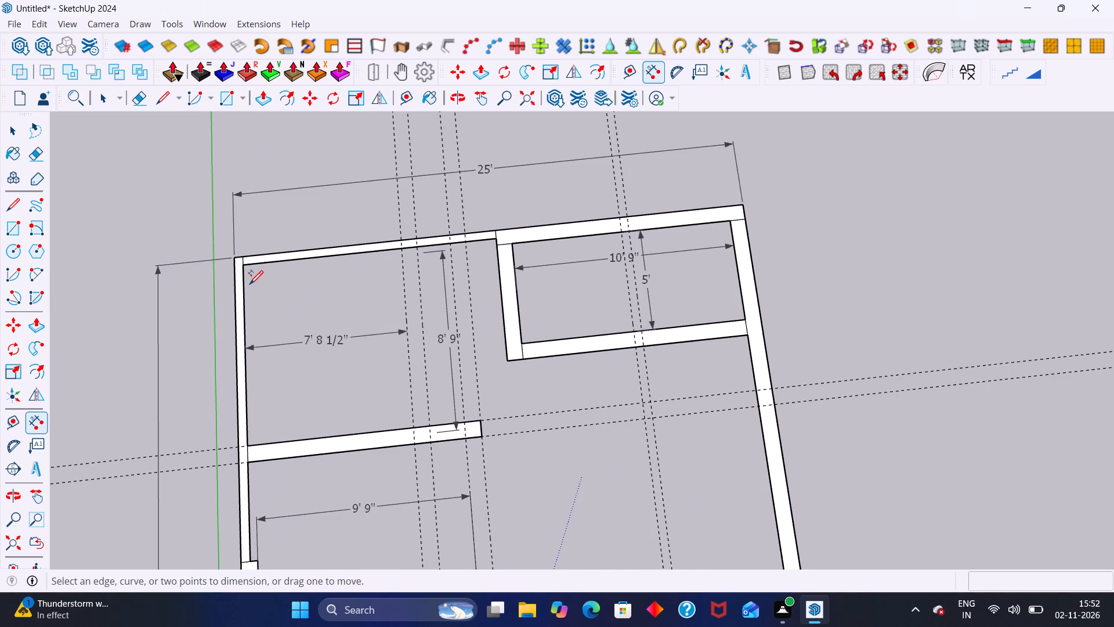
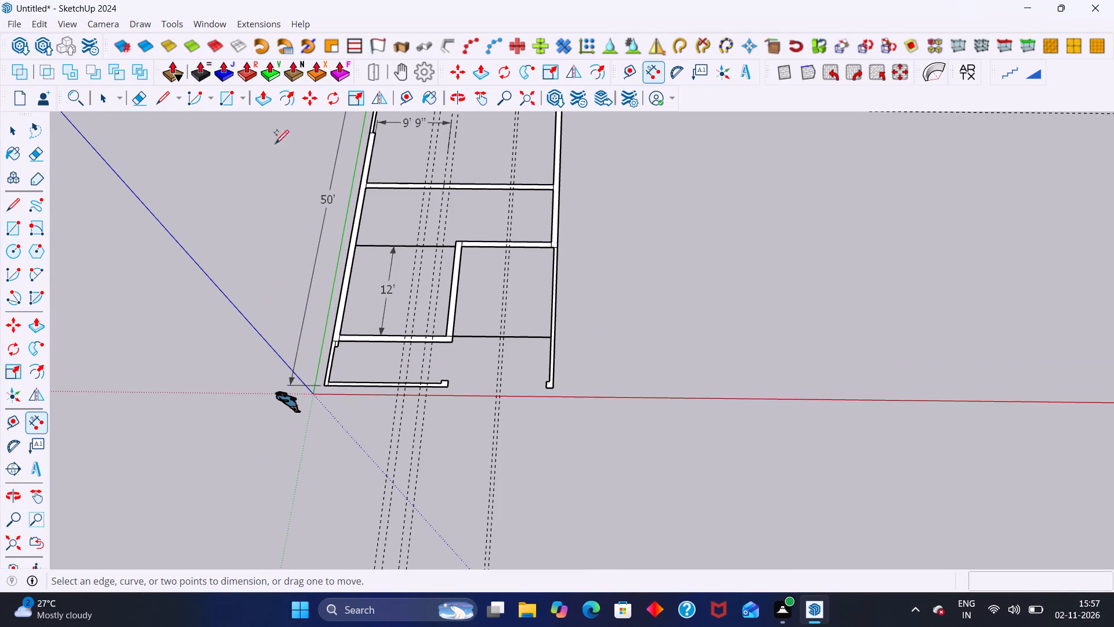
Examine the overall floor plan, its wall layout and existing room dimensions from the front porch to the rear rooms.
scroll(114, 6, "down", 5)
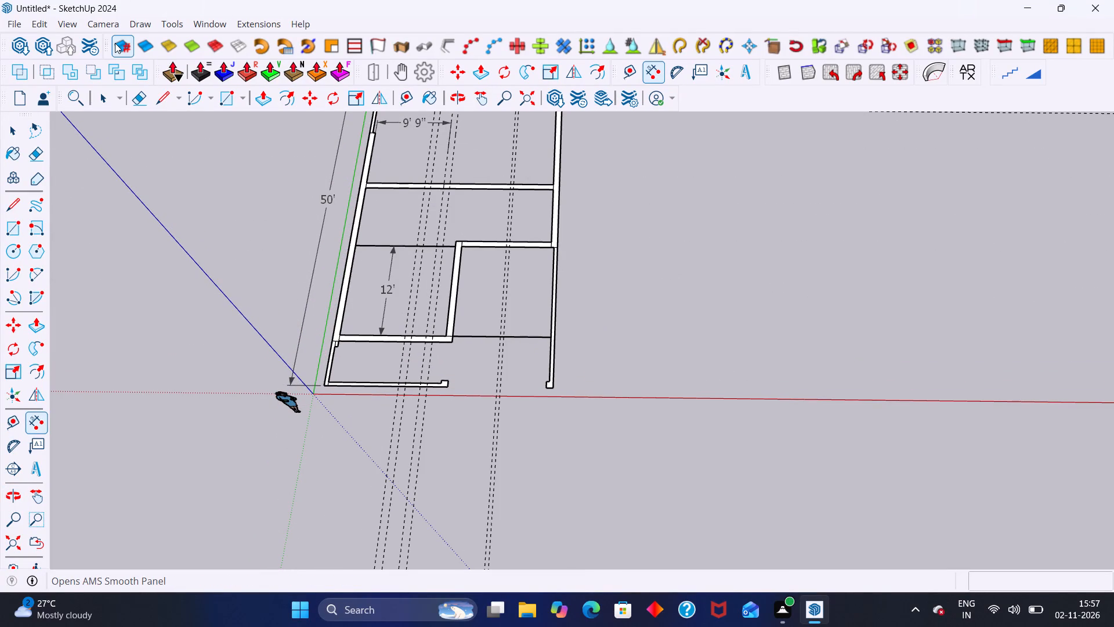
scroll(181, 392, "down", 5)
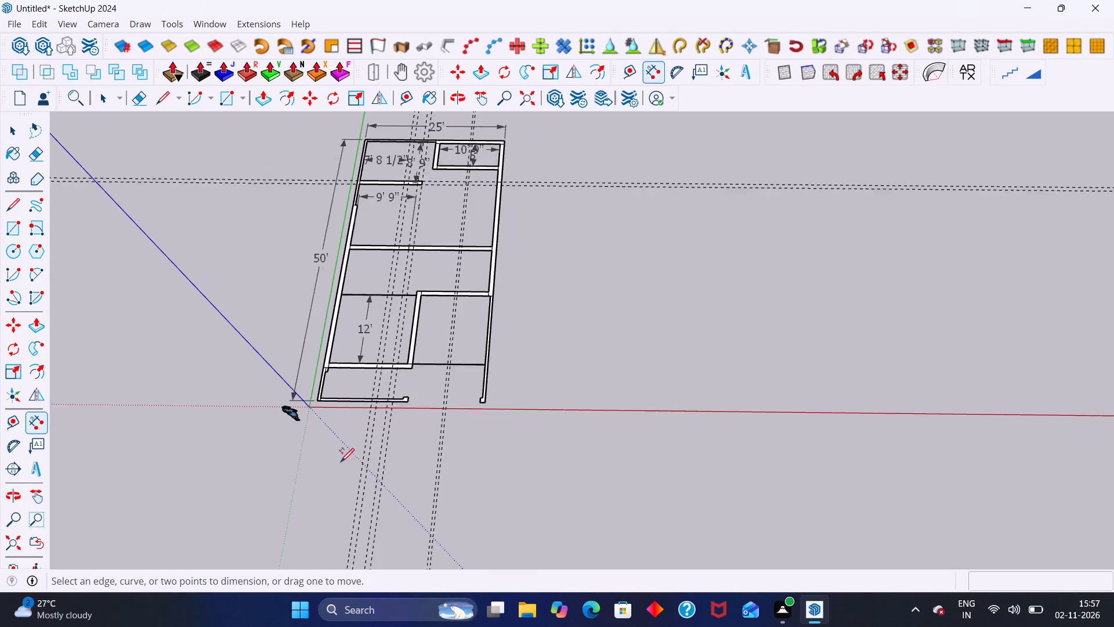
scroll(334, 457, "down", 9)
middle_click_drag(301, 349, 312, 284)
scroll(363, 365, "up", 10)
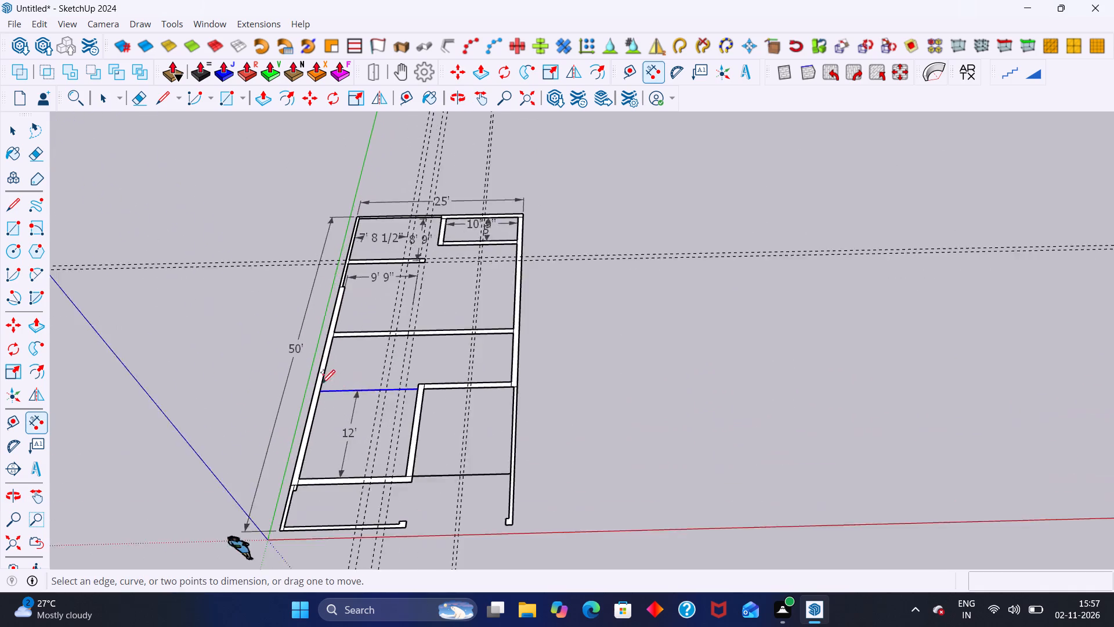
scroll(321, 383, "up", 10)
middle_click_drag(296, 397, 323, 472)
scroll(343, 423, "down", 4)
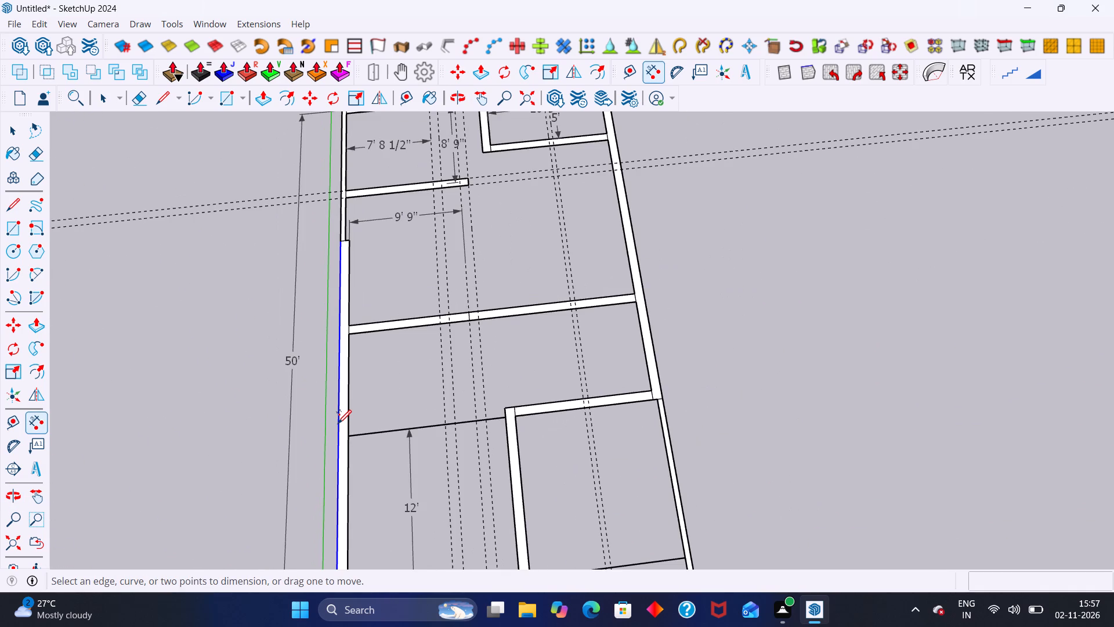
scroll(382, 463, "down", 12)
scroll(341, 480, "up", 6)
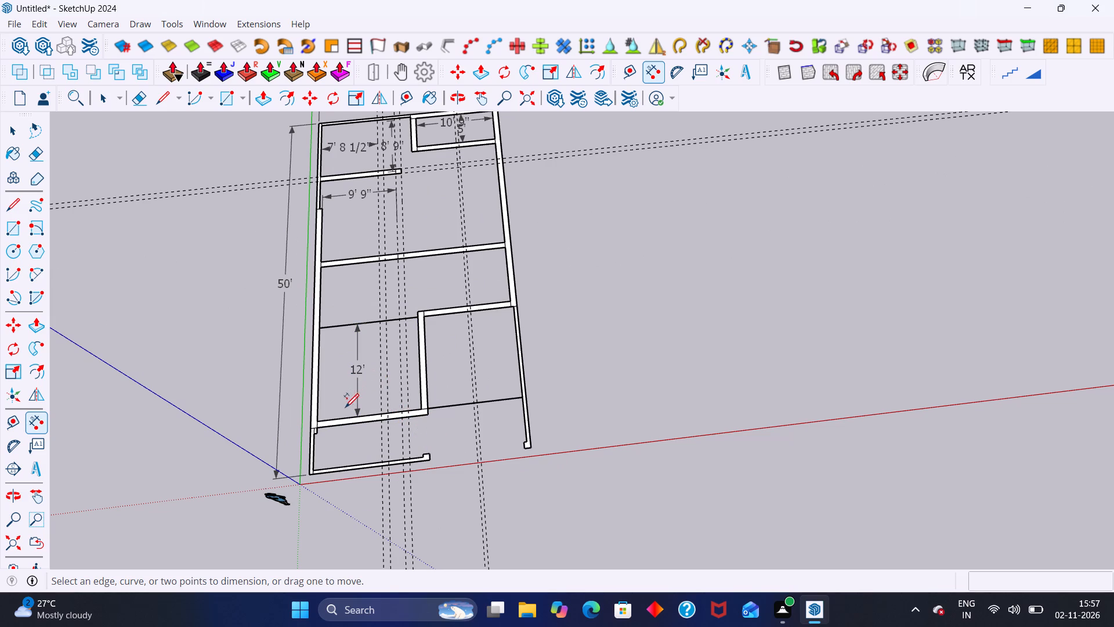
scroll(372, 323, "up", 2)
scroll(390, 360, "down", 2)
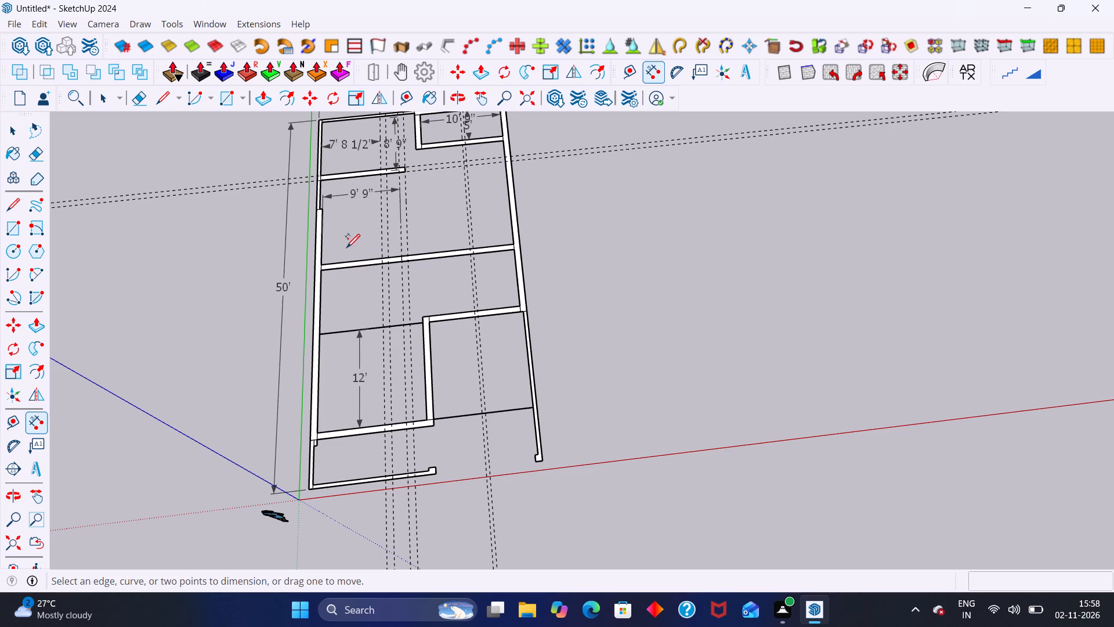
Check the clear distance between the full-width cross wall and the 9' 9" partition wall without placing a dimension.
scroll(346, 247, "up", 6)
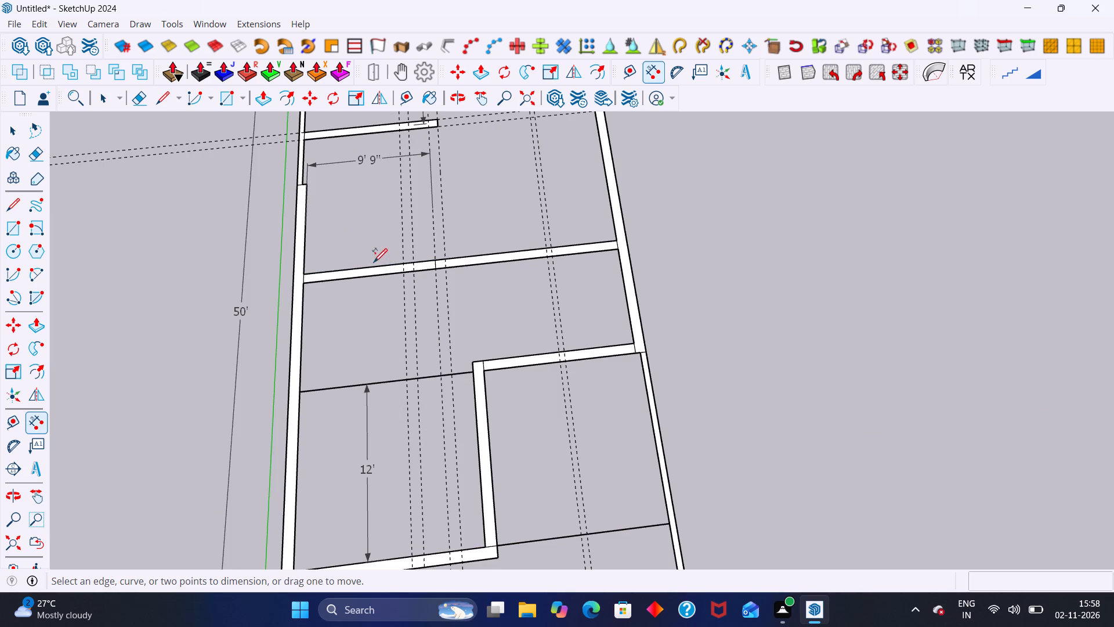
left_click(371, 264)
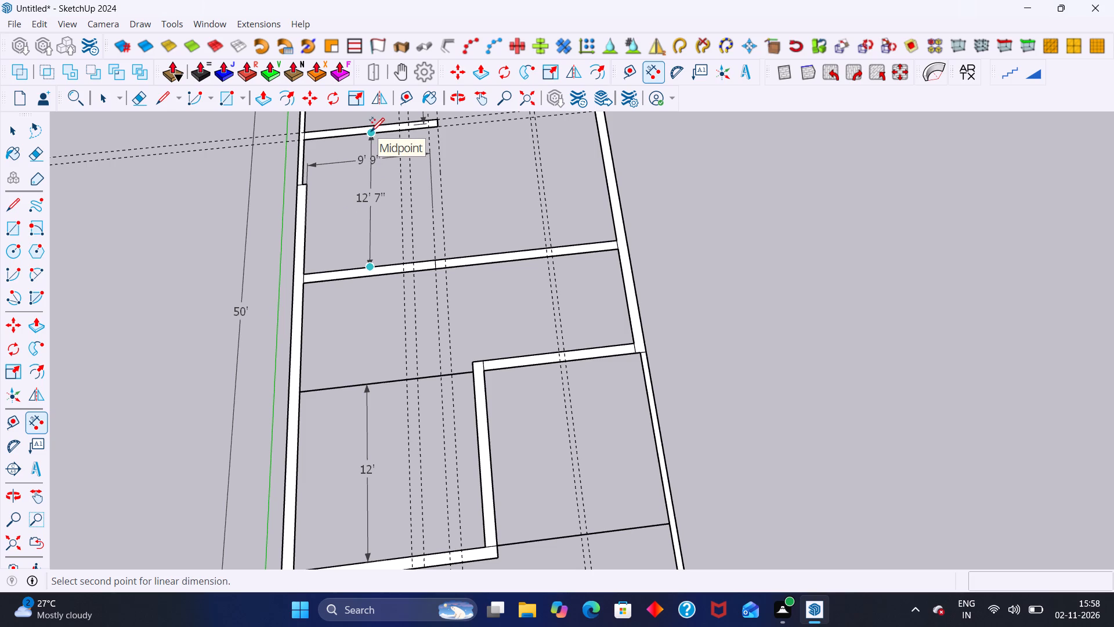
scroll(371, 138, "down", 9)
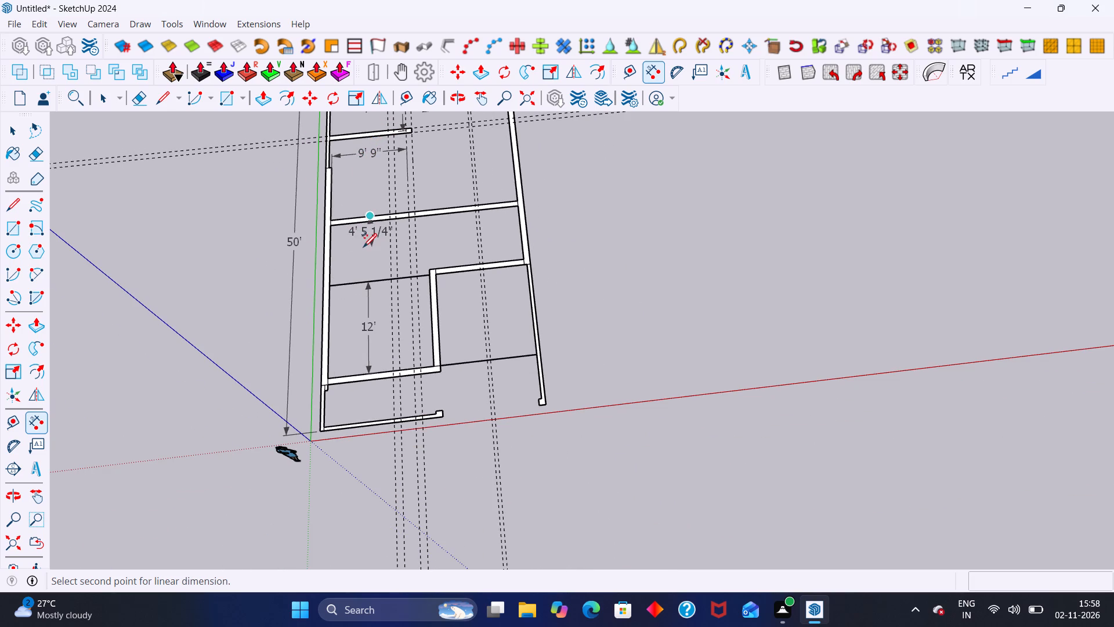
key("space")
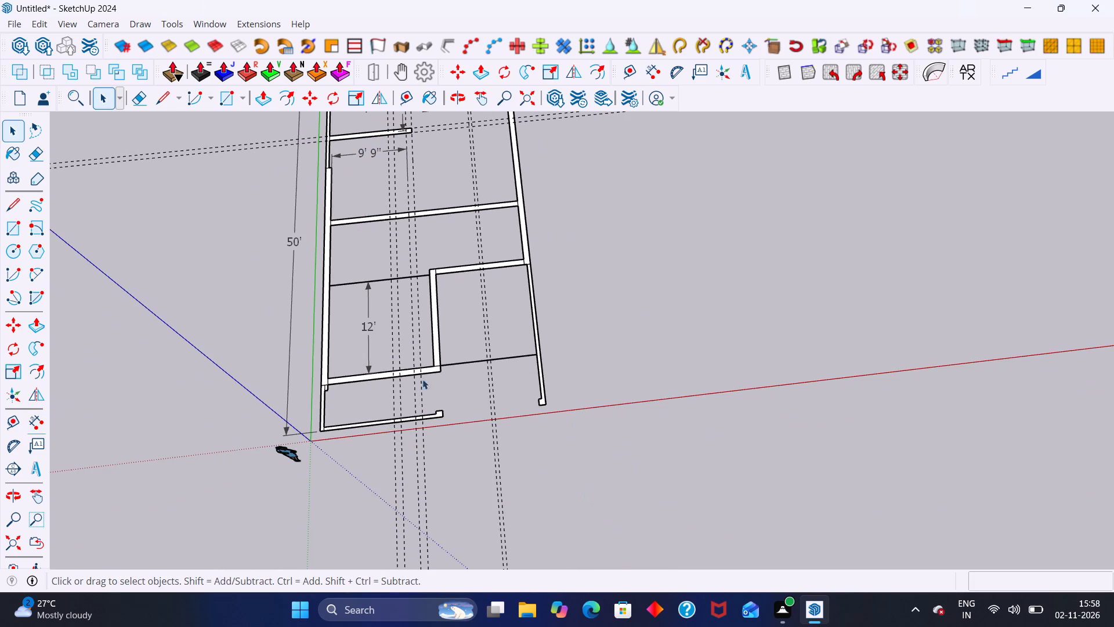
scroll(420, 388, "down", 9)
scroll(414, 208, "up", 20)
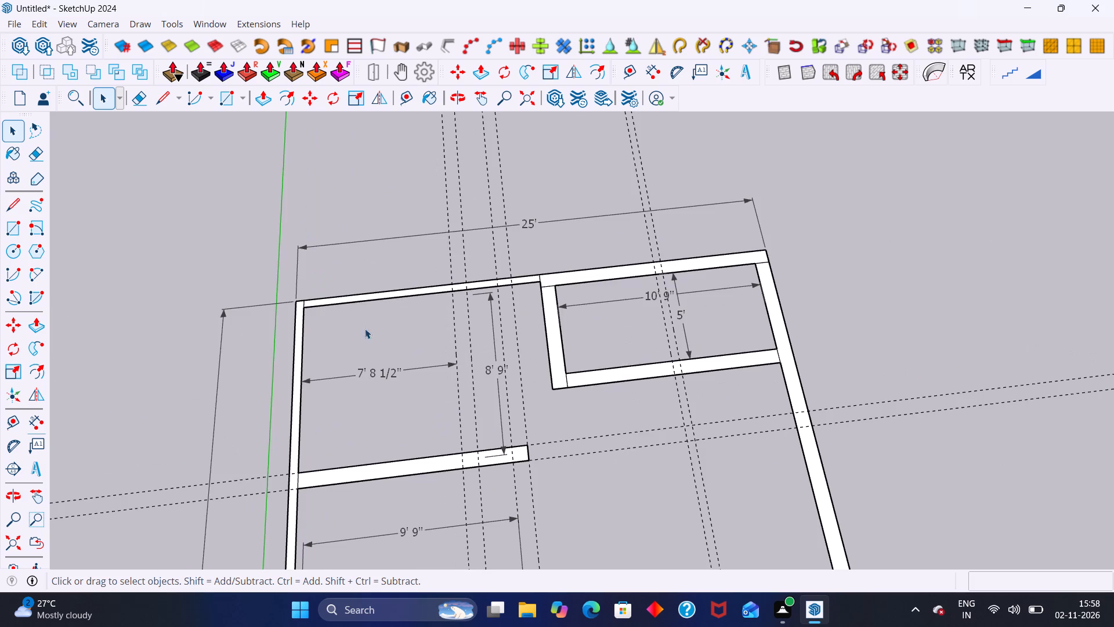
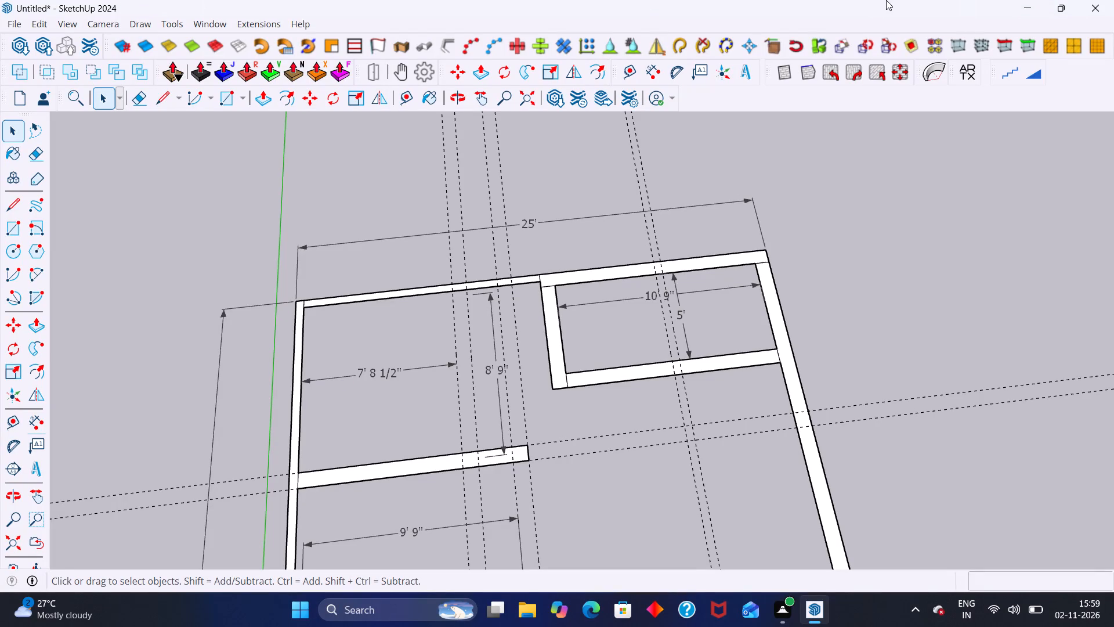
Examine the rear rooms' wall layout, partition guides and existing dimensions down to the full-width cross wall.
scroll(961, 21, "down", 1)
scroll(874, 5, "down", 2)
scroll(364, 279, "down", 14)
scroll(311, 188, "down", 11)
scroll(338, 229, "up", 8)
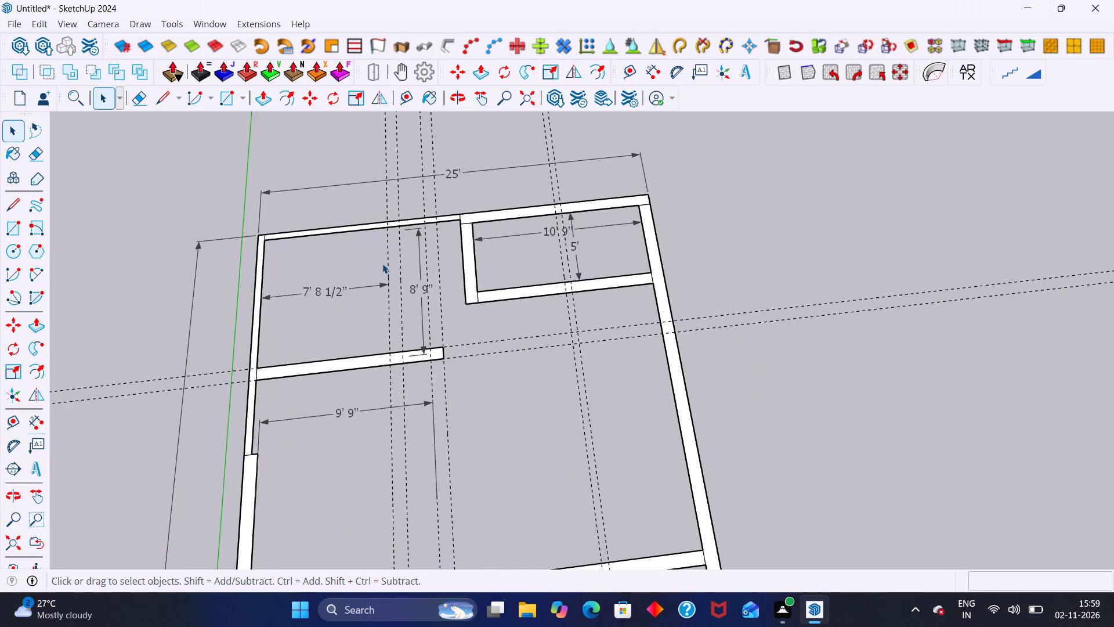
scroll(382, 264, "up", 7)
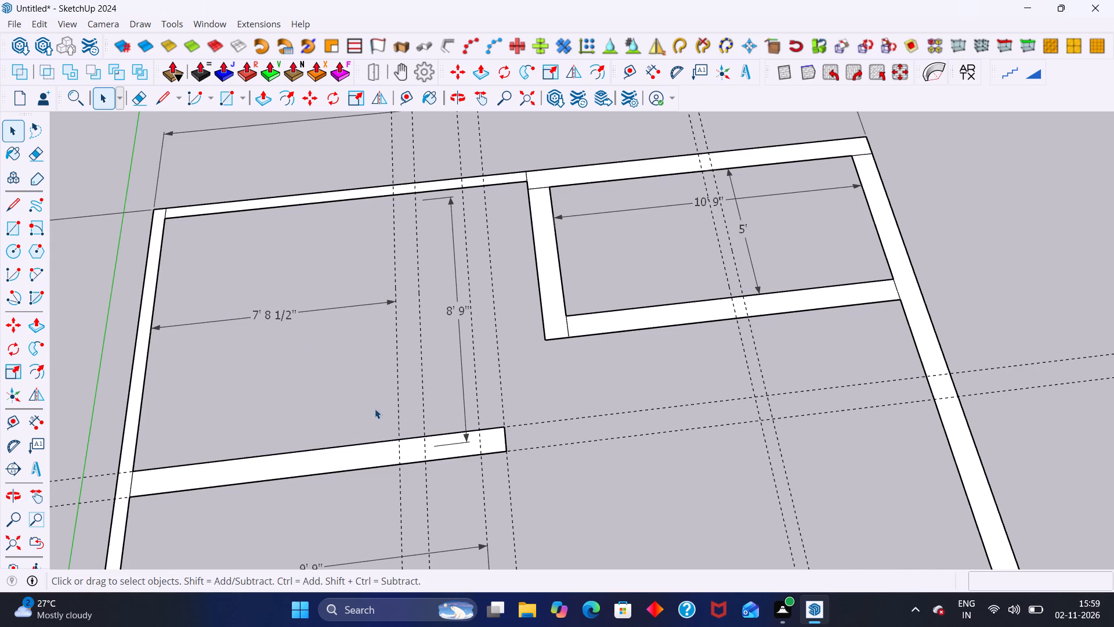
scroll(363, 408, "down", 2)
scroll(473, 414, "down", 2)
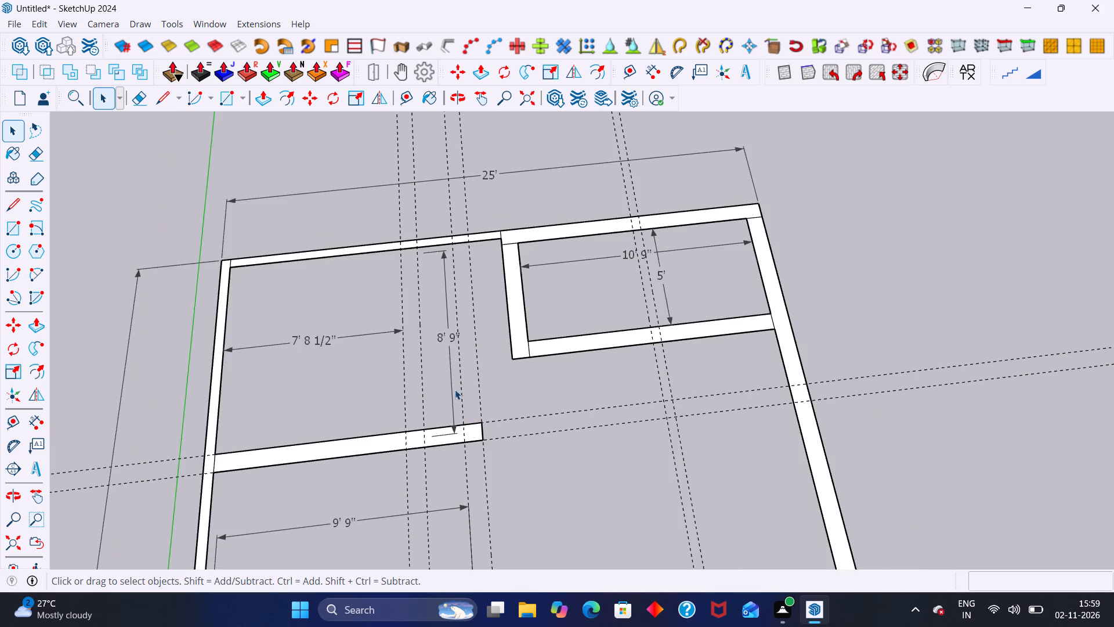
scroll(436, 345, "down", 6)
scroll(393, 429, "down", 6)
scroll(425, 472, "up", 3)
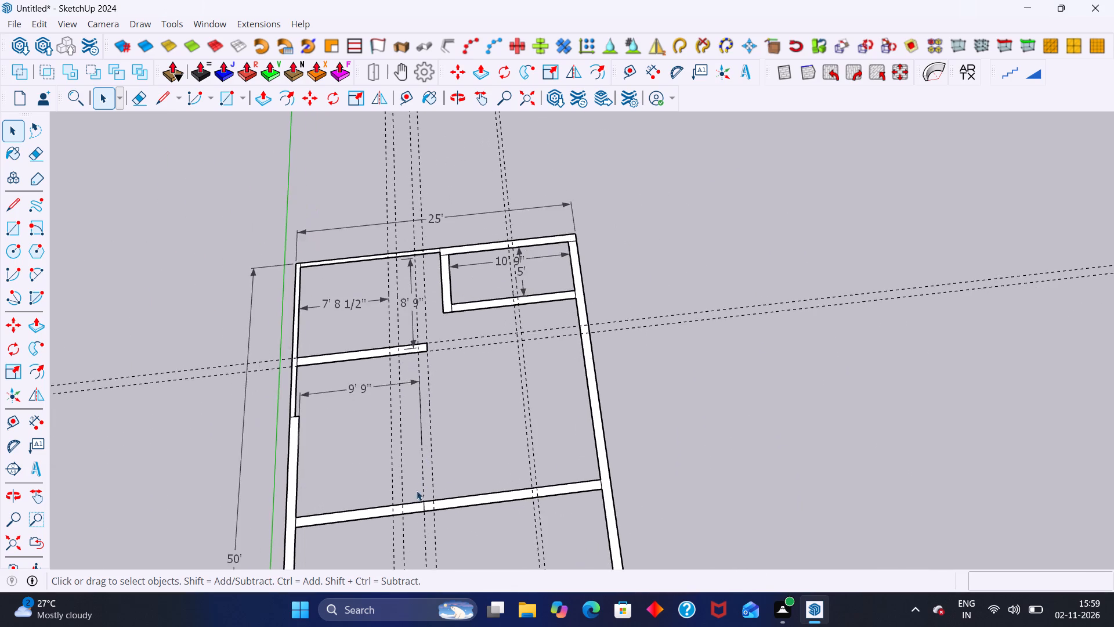
Add two parallel dimensions to the full-width cross wall's room-side edge, from the 50' side wall to the edge's split point.
scroll(408, 503, "up", 2)
scroll(372, 489, "down", 4)
scroll(362, 500, "up", 3)
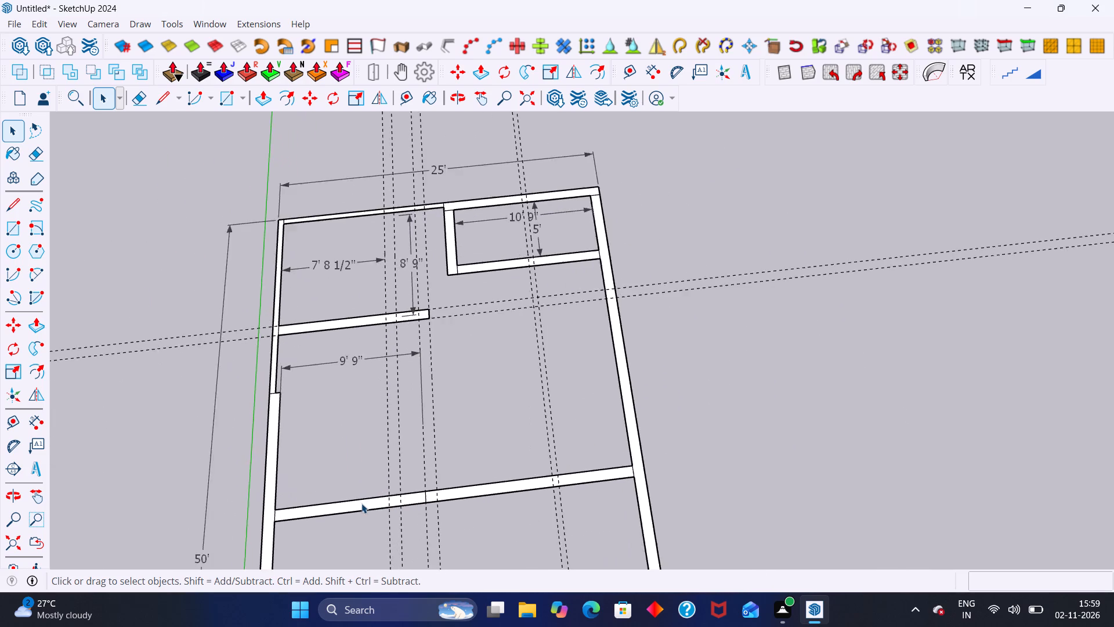
scroll(361, 503, "up", 6)
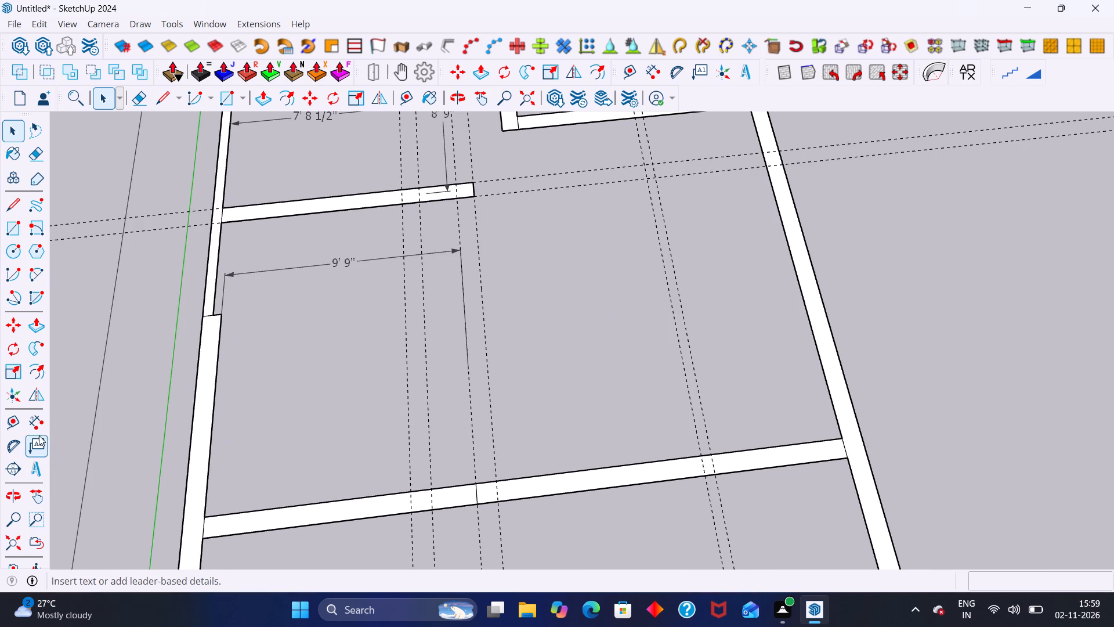
left_click(37, 427)
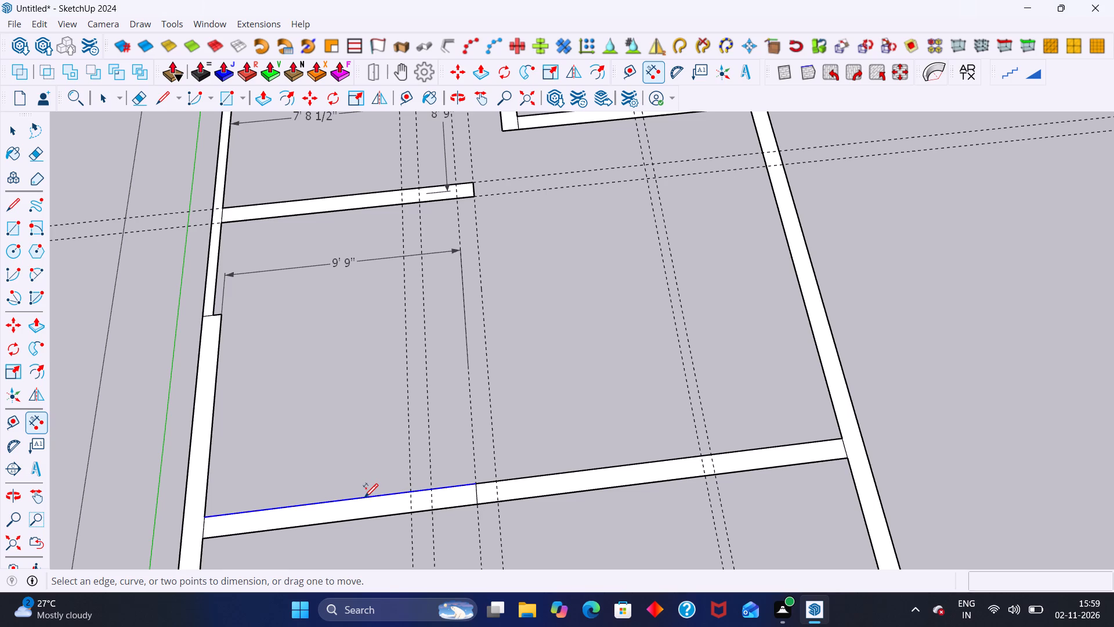
left_click(364, 496)
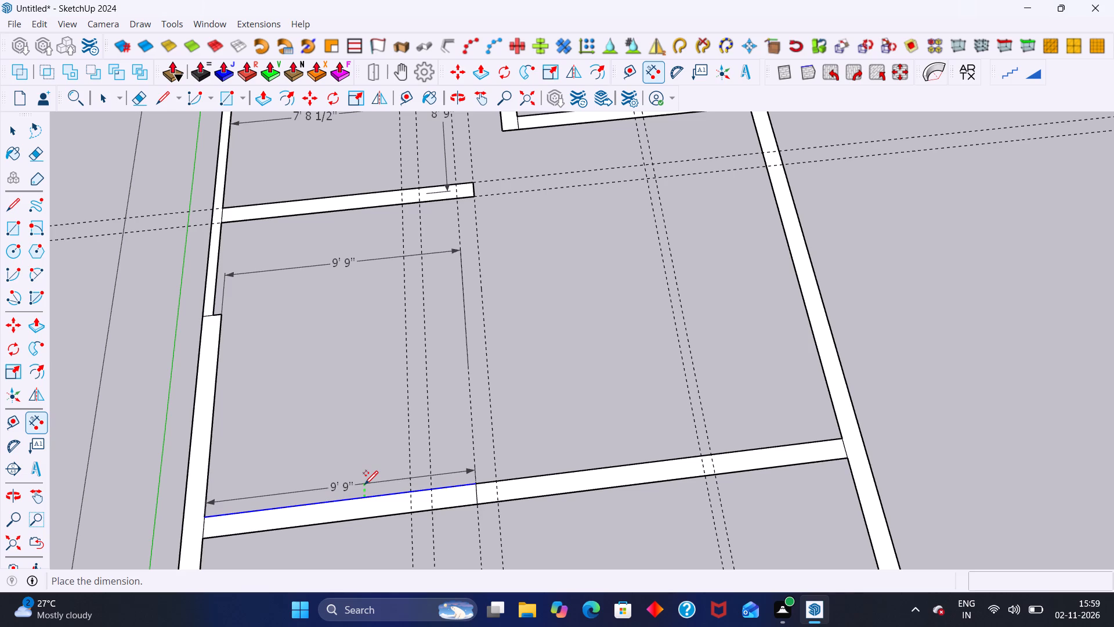
left_click(364, 484)
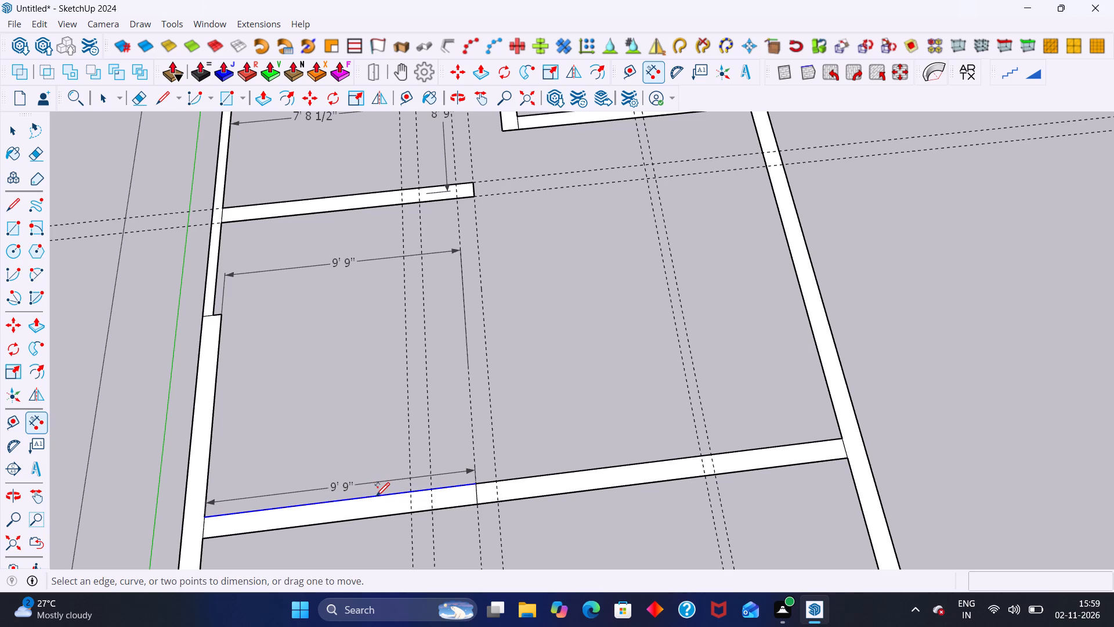
left_click_drag(376, 495, 375, 470, "shift")
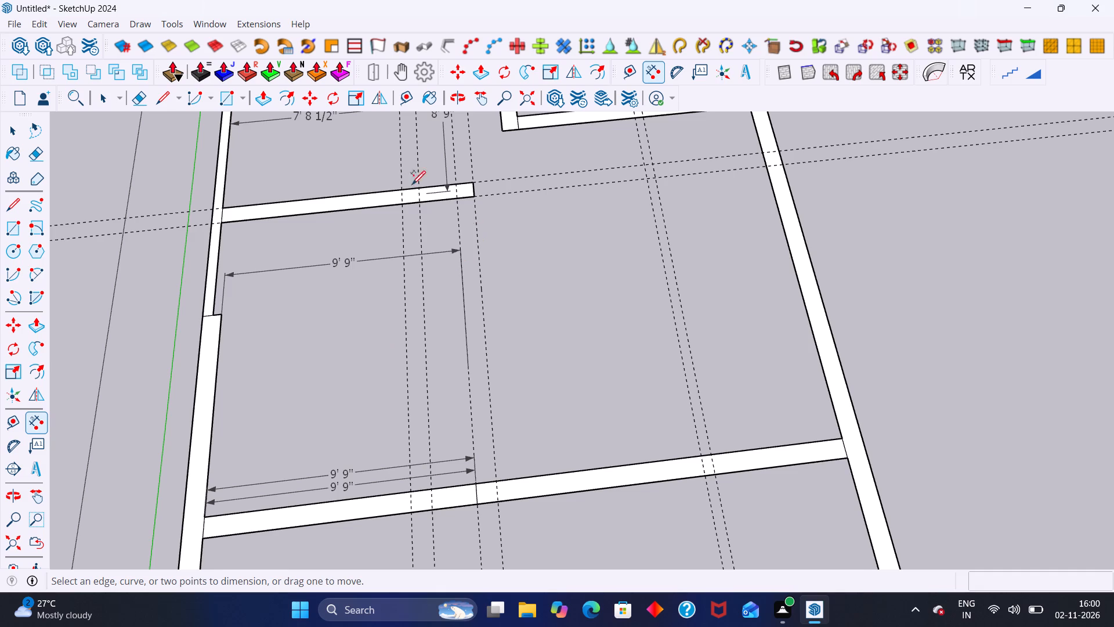
Examine the room dimensions between the full-width cross wall and the 25' rear wall.
scroll(417, 396, "down", 1)
scroll(309, 227, "up", 14)
scroll(415, 315, "up", 1)
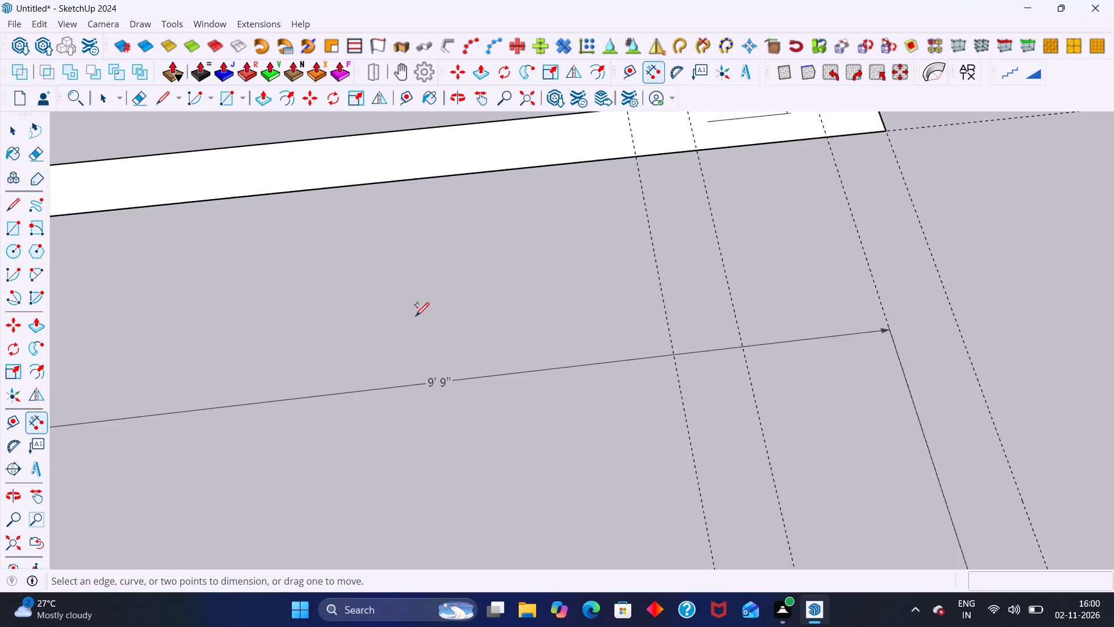
scroll(403, 320, "down", 20)
scroll(403, 320, "down", 1)
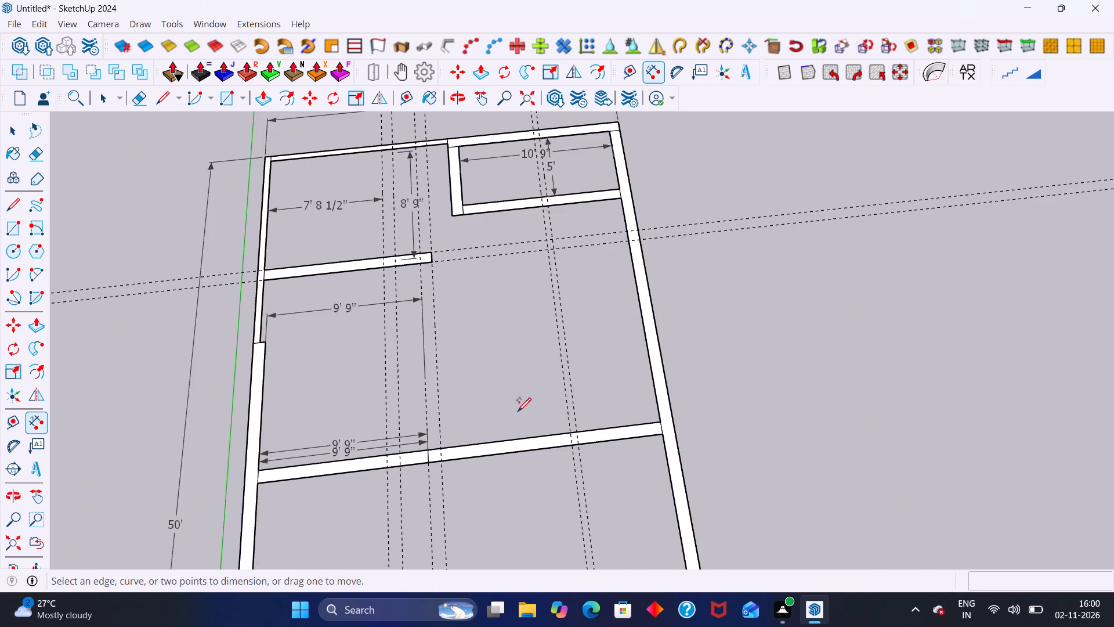
scroll(519, 412, "down", 3)
scroll(417, 388, "up", 2)
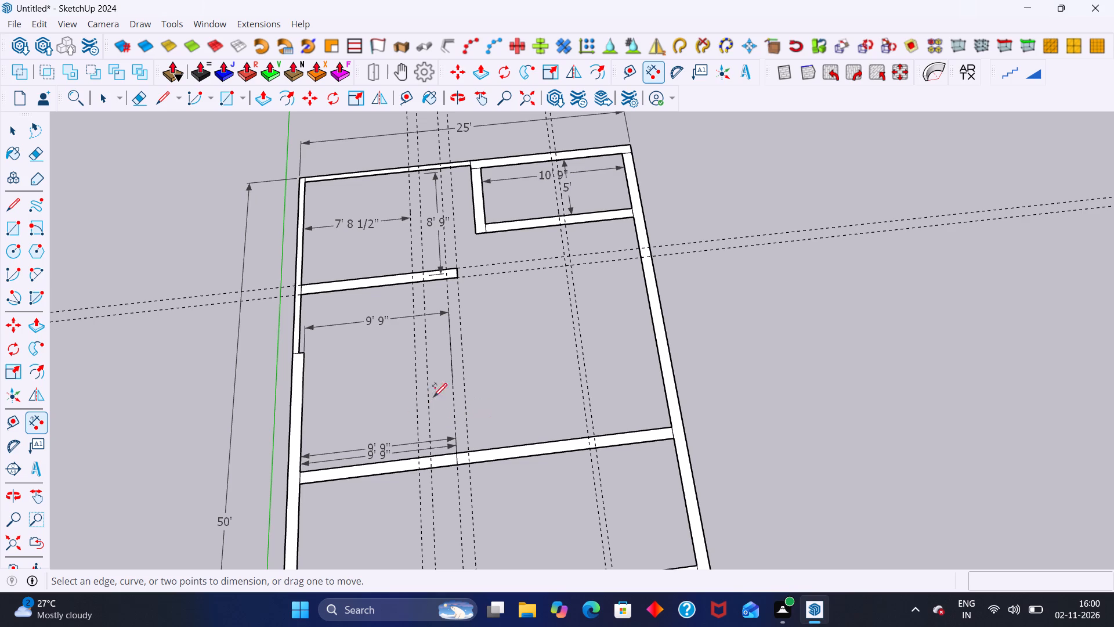
scroll(393, 377, "down", 3)
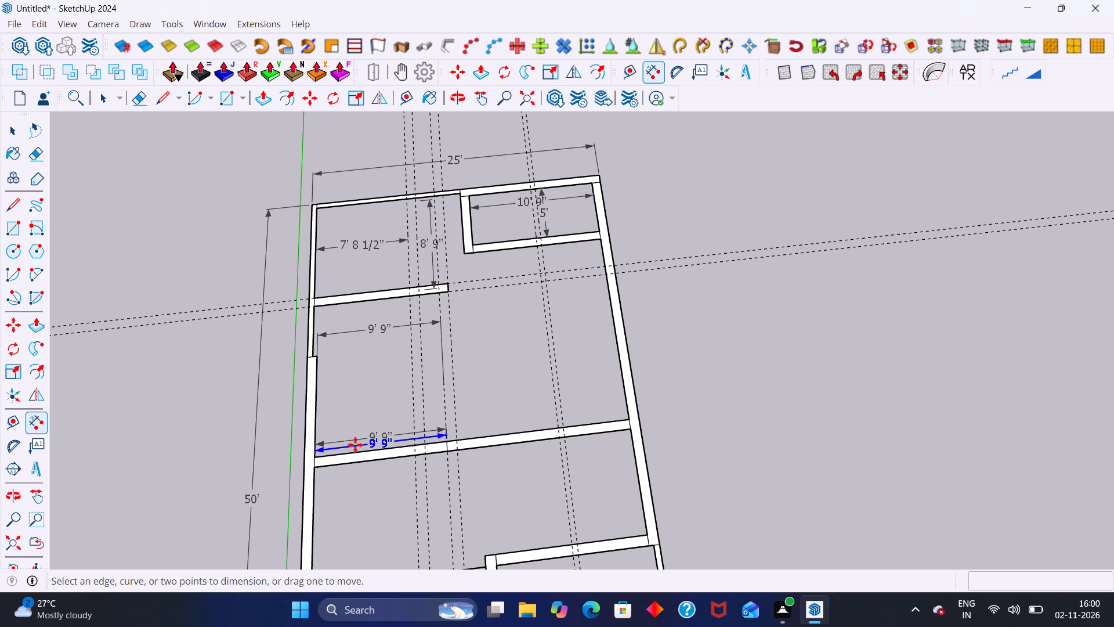
scroll(361, 455, "down", 2)
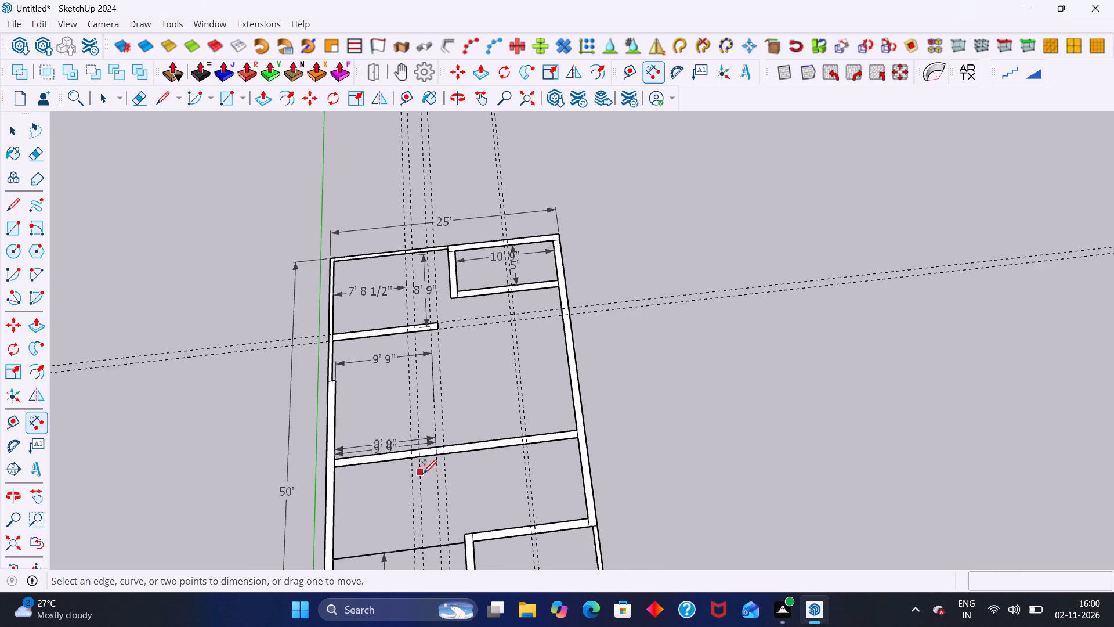
scroll(423, 473, "down", 2)
scroll(470, 226, "up", 13)
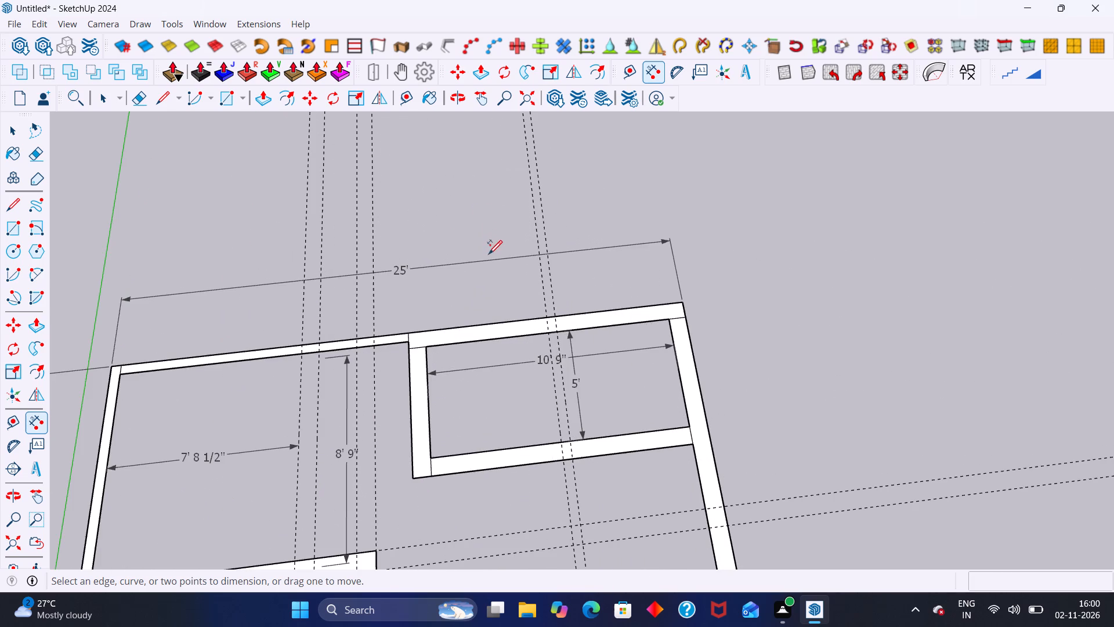
scroll(374, 247, "down", 7)
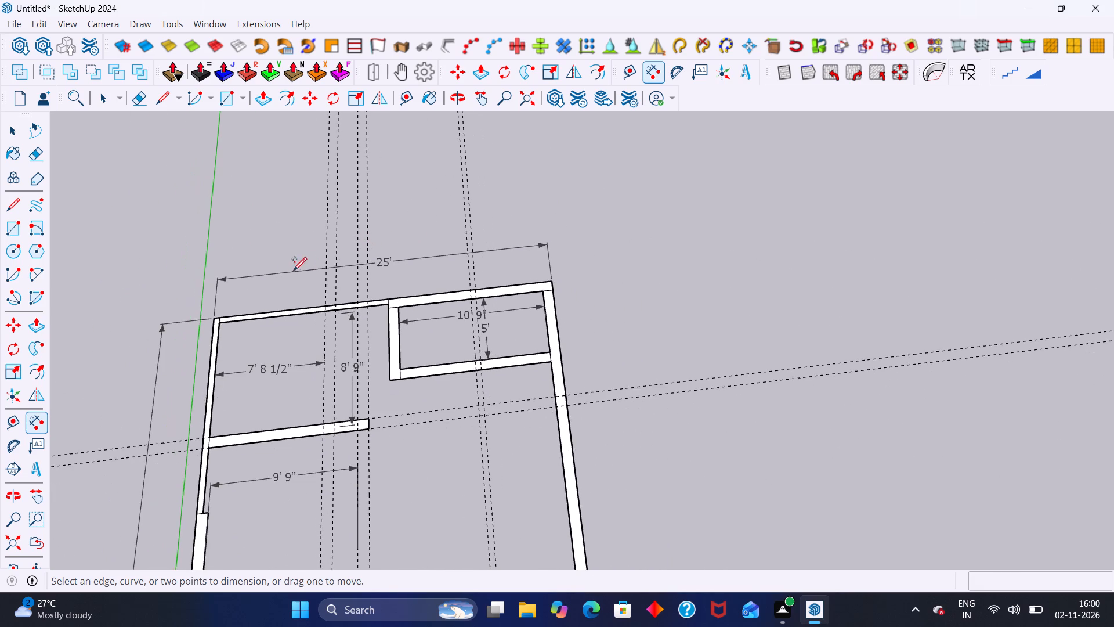
scroll(293, 270, "down", 1)
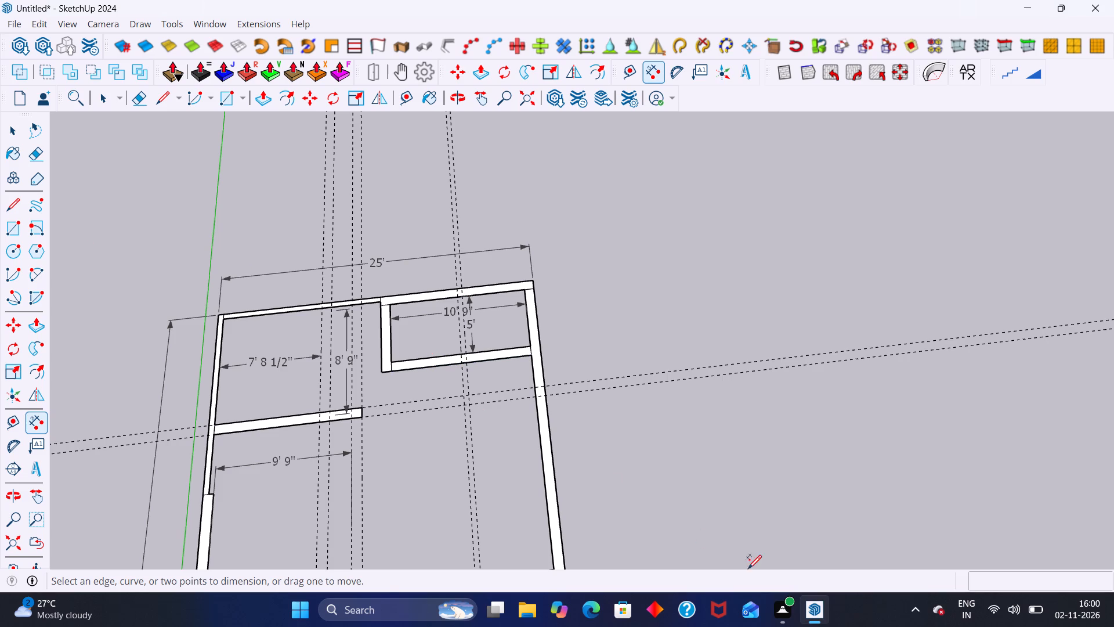
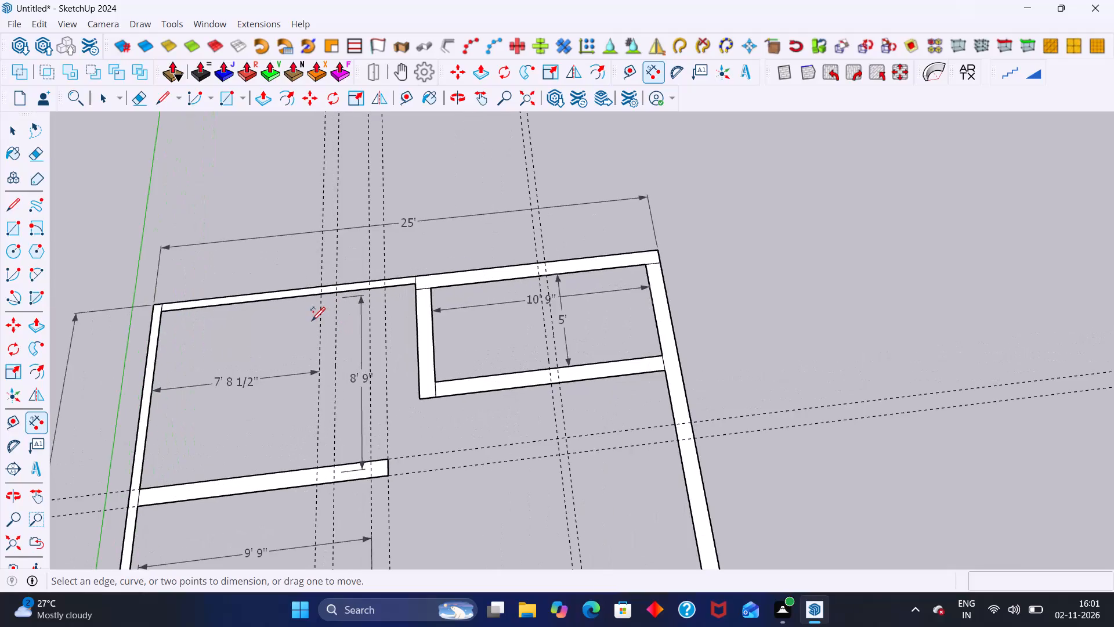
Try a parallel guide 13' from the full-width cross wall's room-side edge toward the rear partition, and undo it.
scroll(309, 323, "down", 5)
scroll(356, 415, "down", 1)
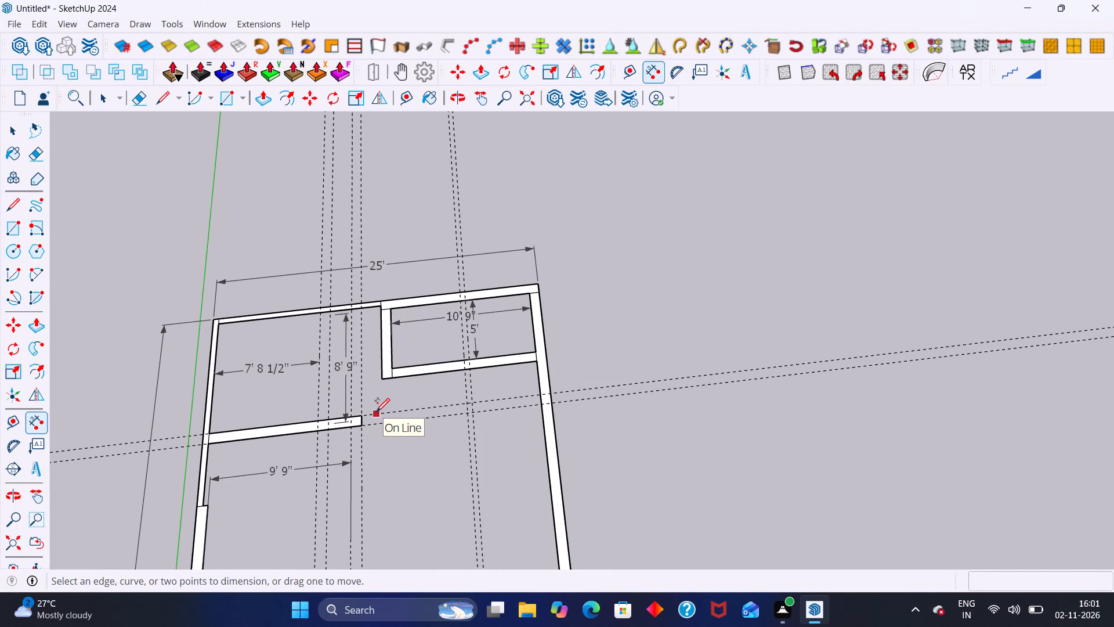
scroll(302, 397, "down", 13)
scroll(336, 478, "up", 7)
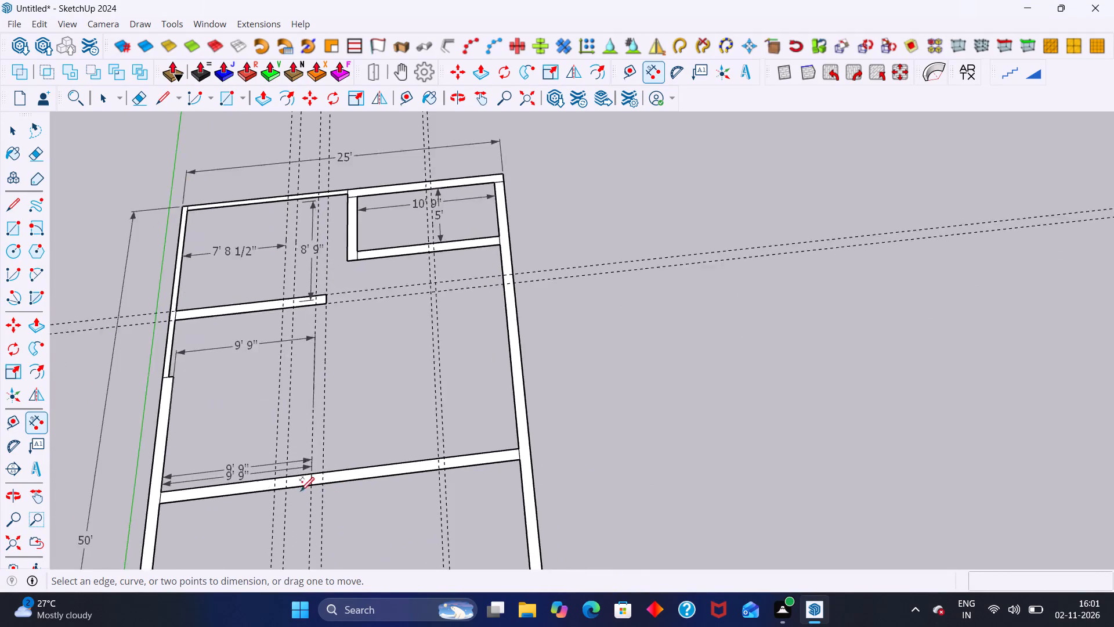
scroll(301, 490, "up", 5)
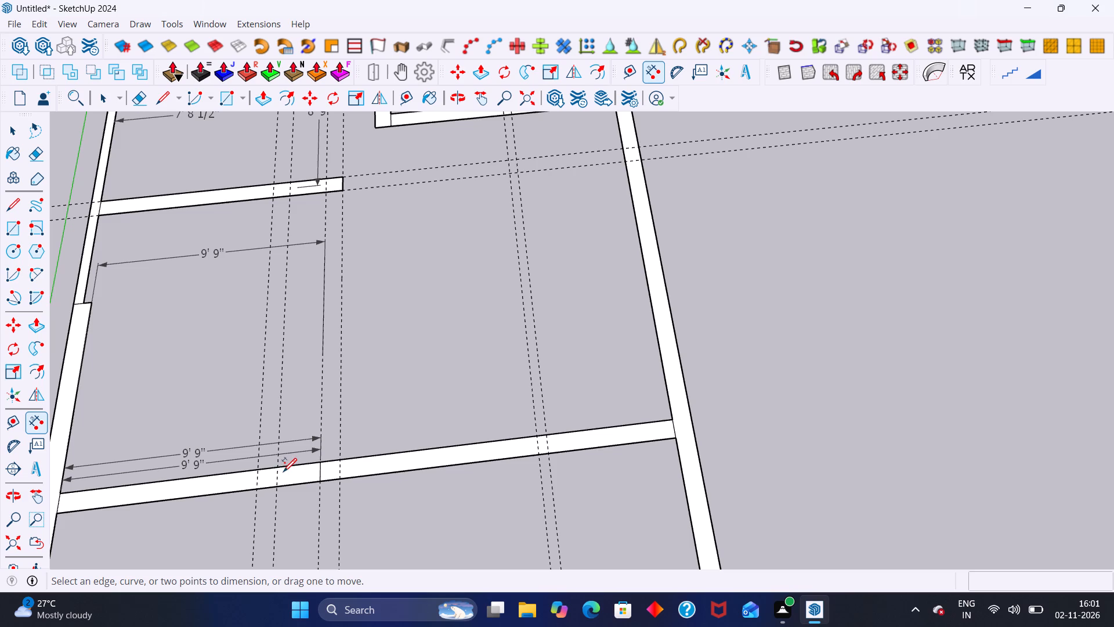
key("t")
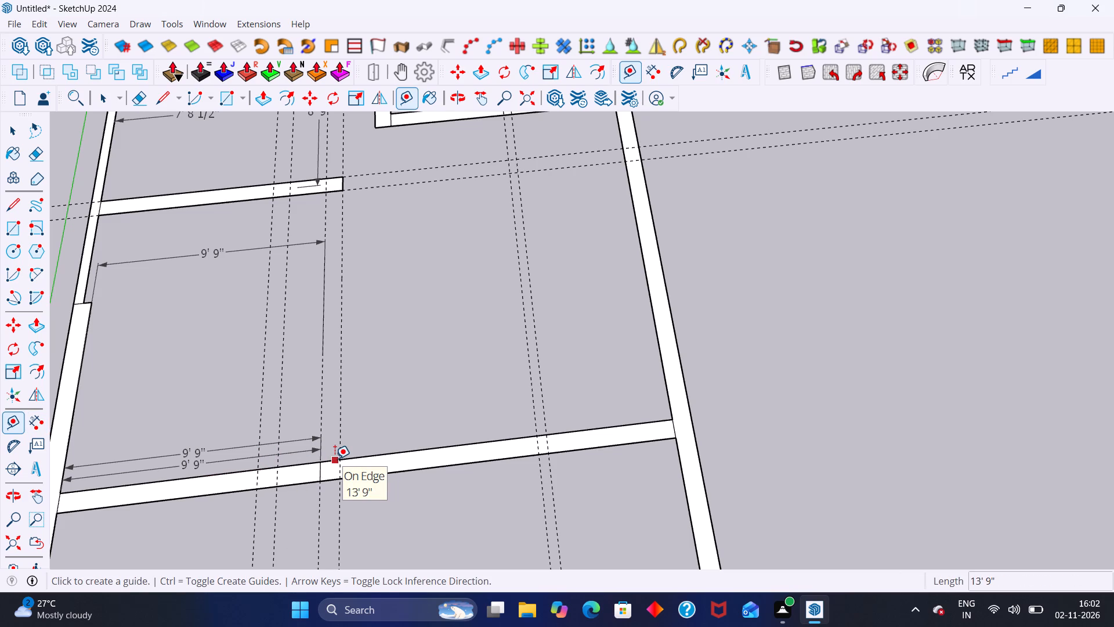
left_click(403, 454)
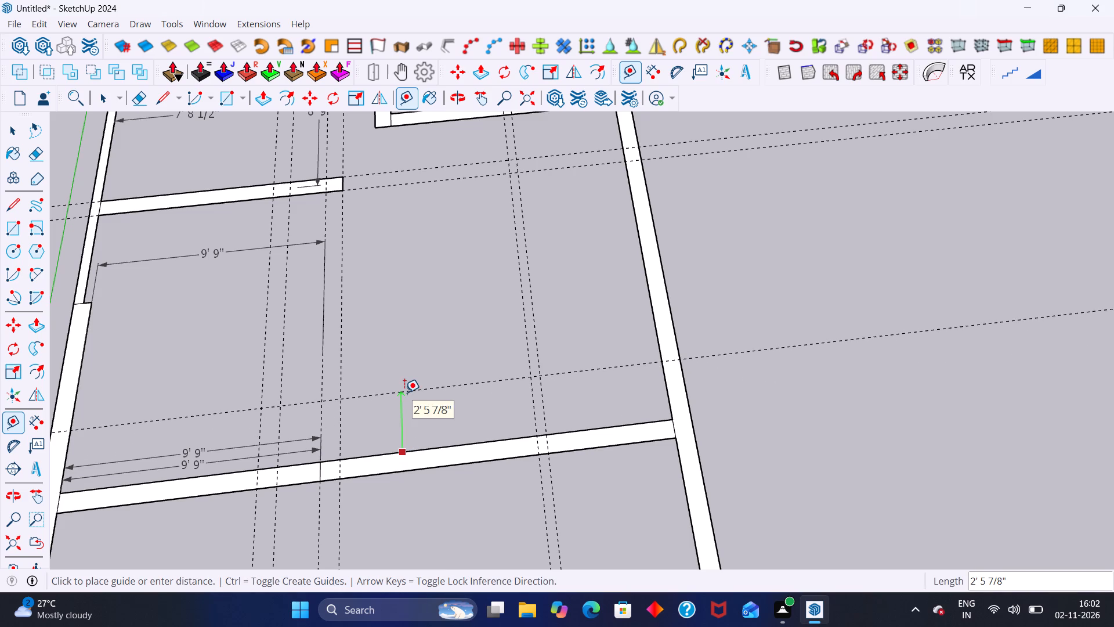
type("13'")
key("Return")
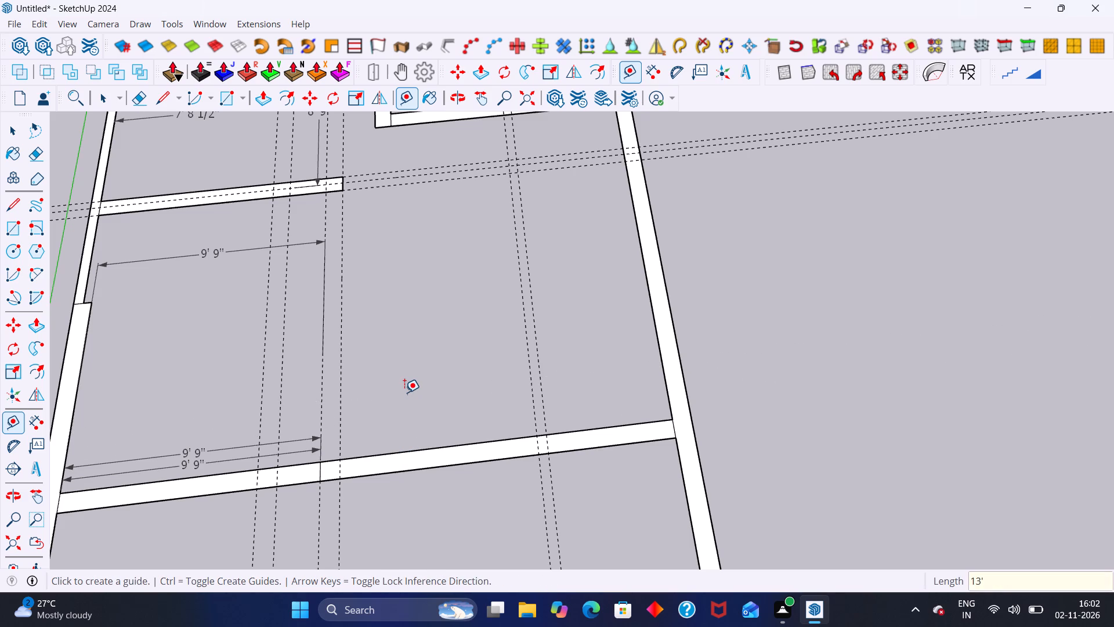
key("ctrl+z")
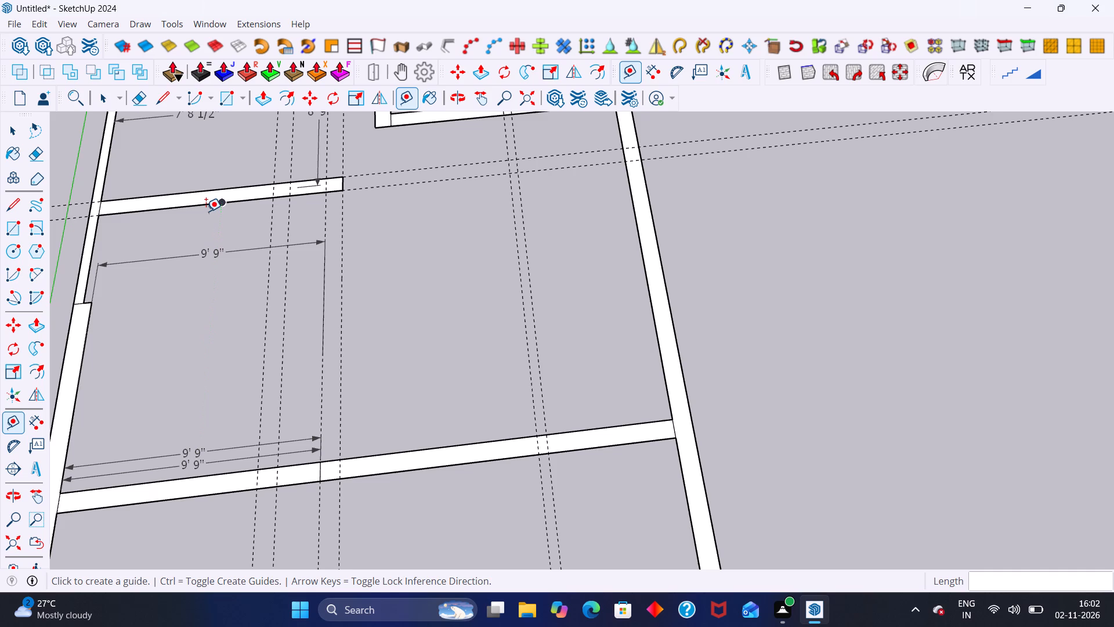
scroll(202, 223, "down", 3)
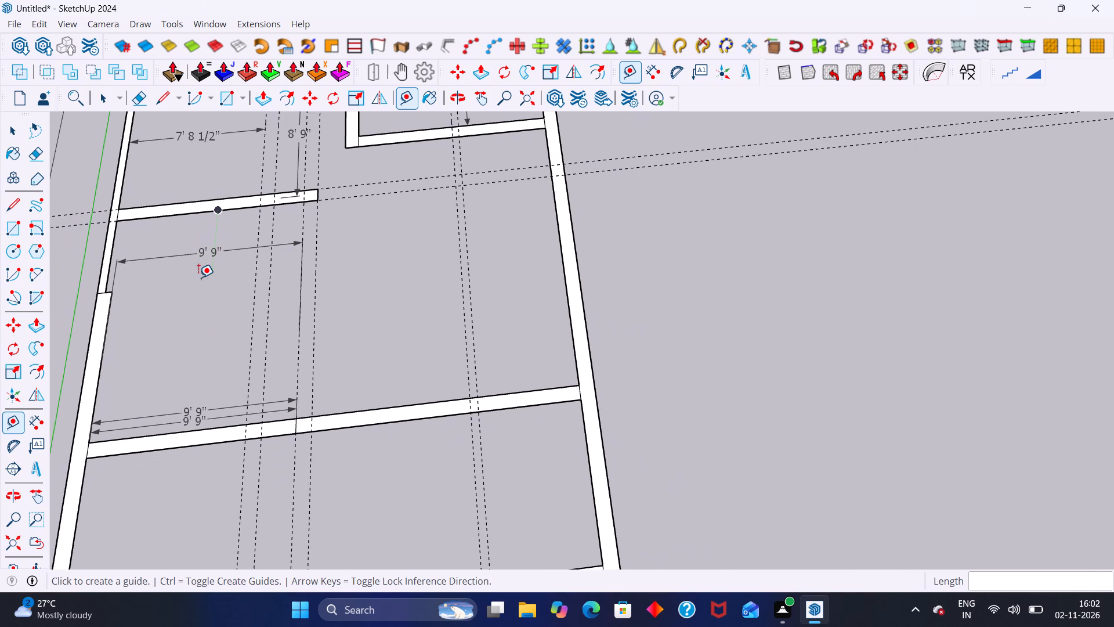
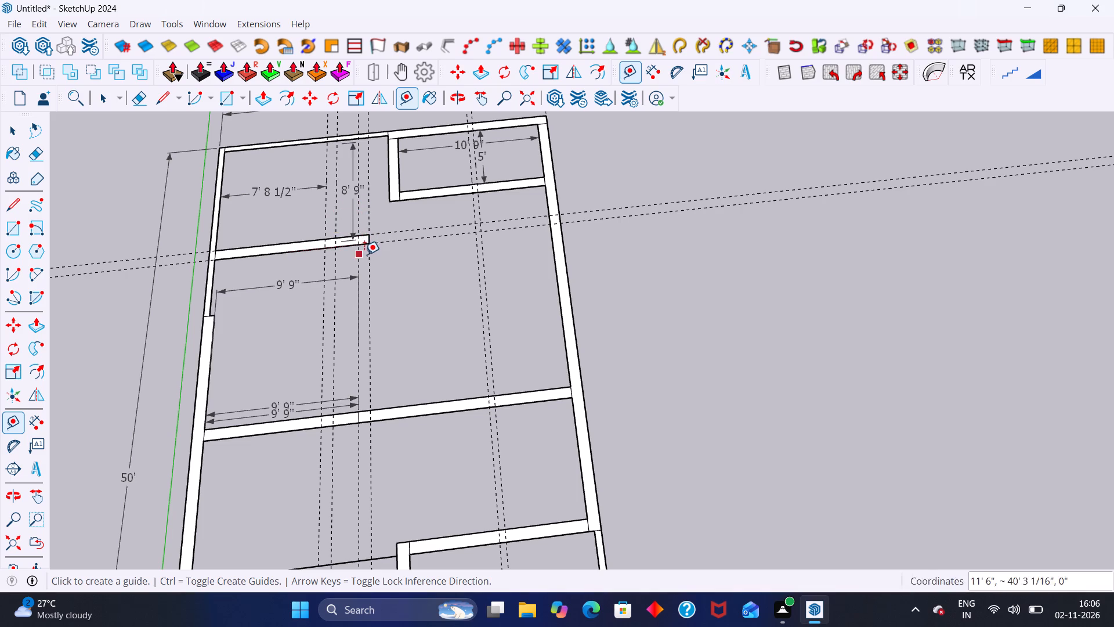
Place a parallel guide 2' from the rear partition's front-edge guide, toward the full-width cross wall.
left_click(400, 242)
type("2'")
key("Return")
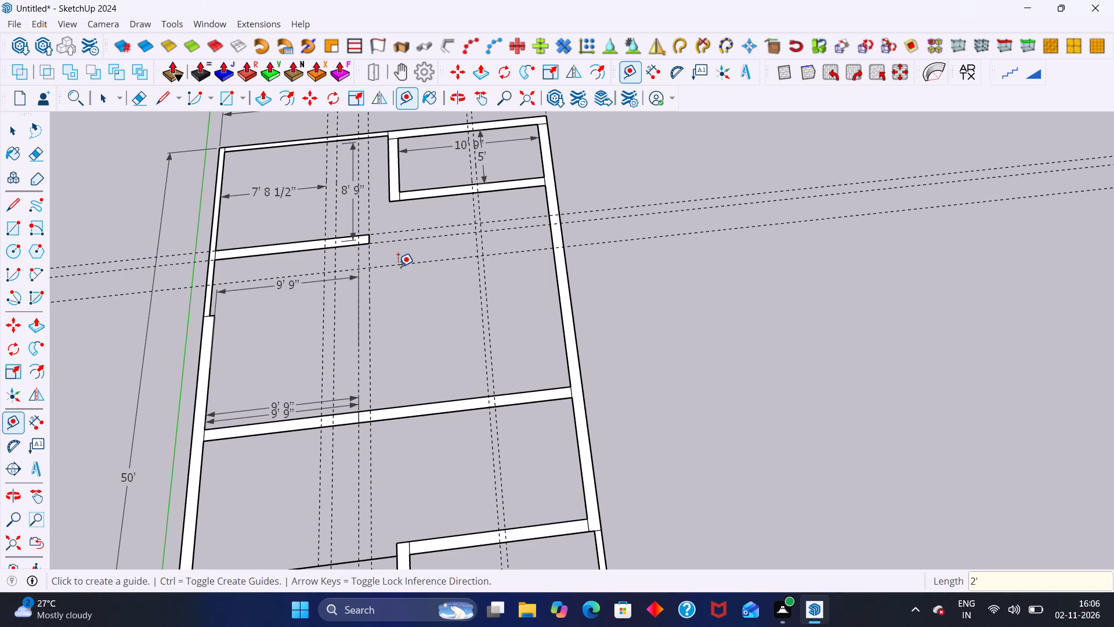
key("space")
Draw a 9" by 10' 7" wall between the 9' 9" guides, from the 2' guide to the cross wall, and clear the room face.
scroll(348, 265, "up", 8)
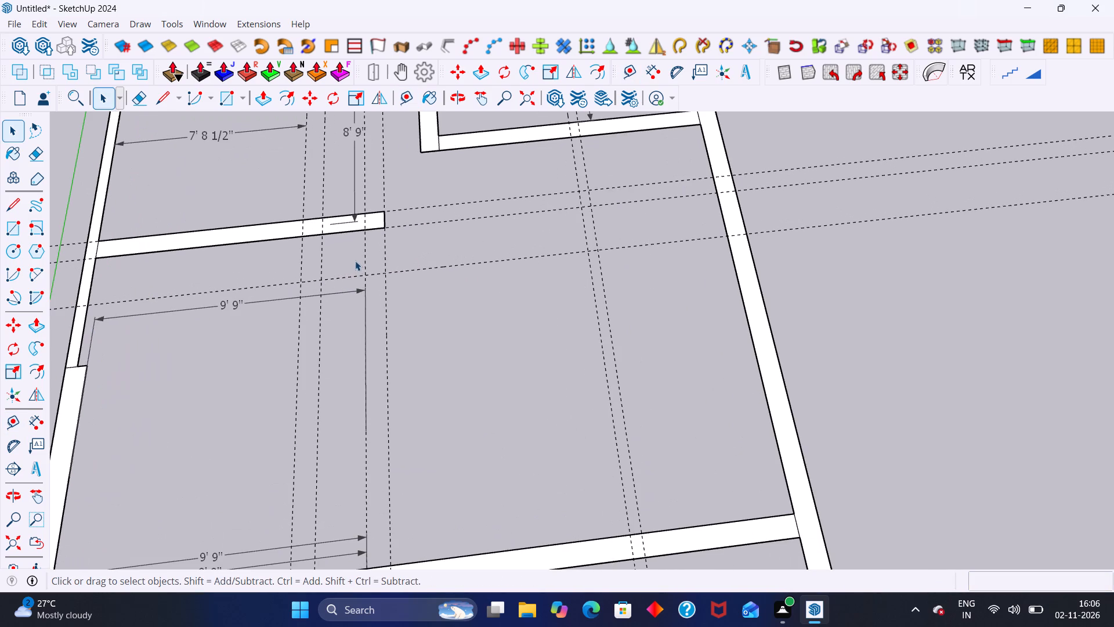
key("r")
left_click(363, 273)
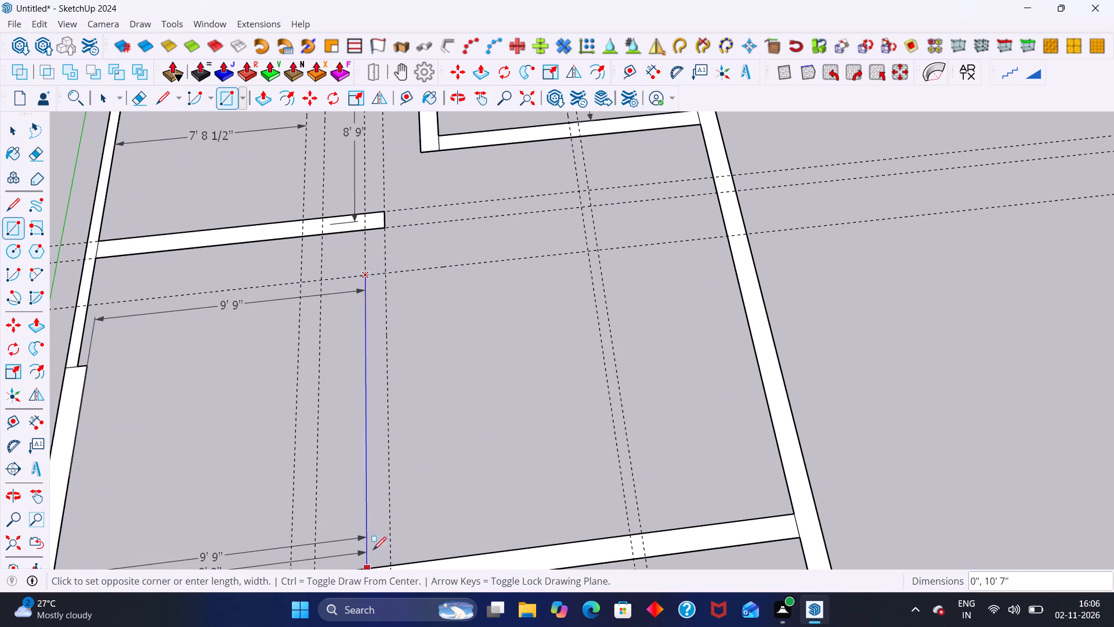
scroll(392, 477, "down", 8)
scroll(367, 487, "up", 7)
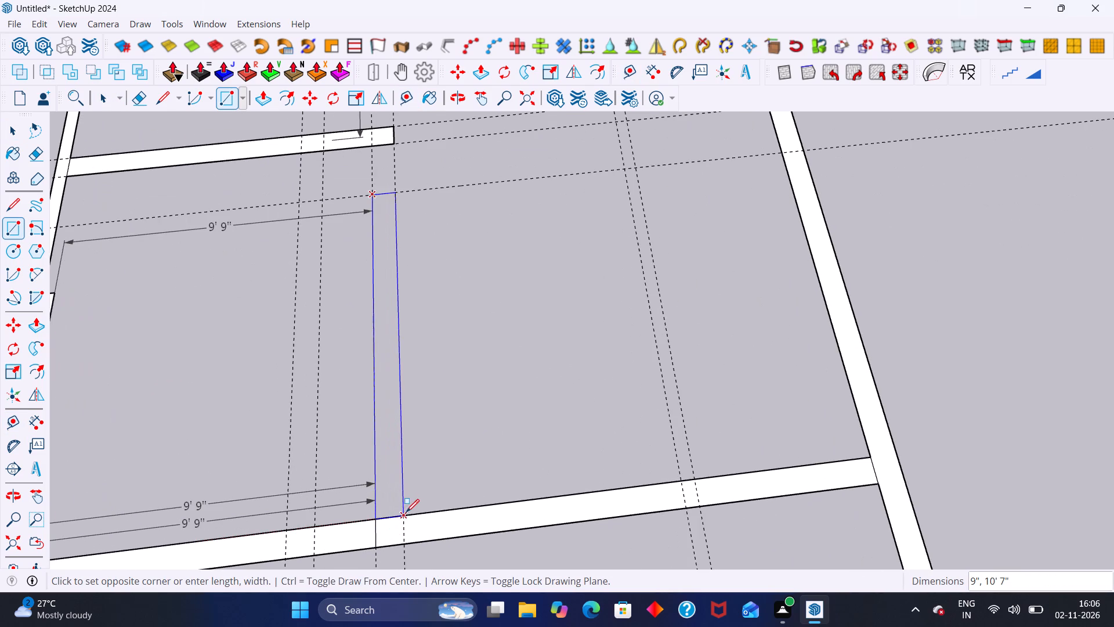
left_click(406, 512)
scroll(380, 475, "down", 6)
key("space")
left_click(422, 419)
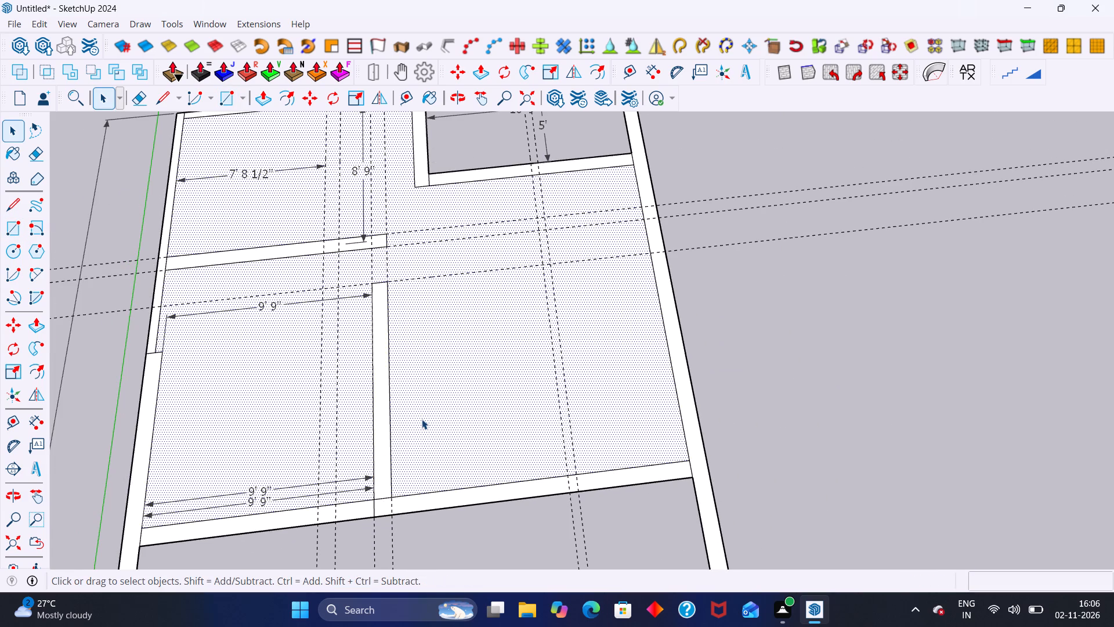
key("Delete")
Examine the rear rooms, the opening beside the new 9" wall, and the 10' 9" by 5' room.
scroll(420, 421, "down", 7)
middle_click_drag(371, 369, 319, 322)
scroll(325, 356, "down", 1)
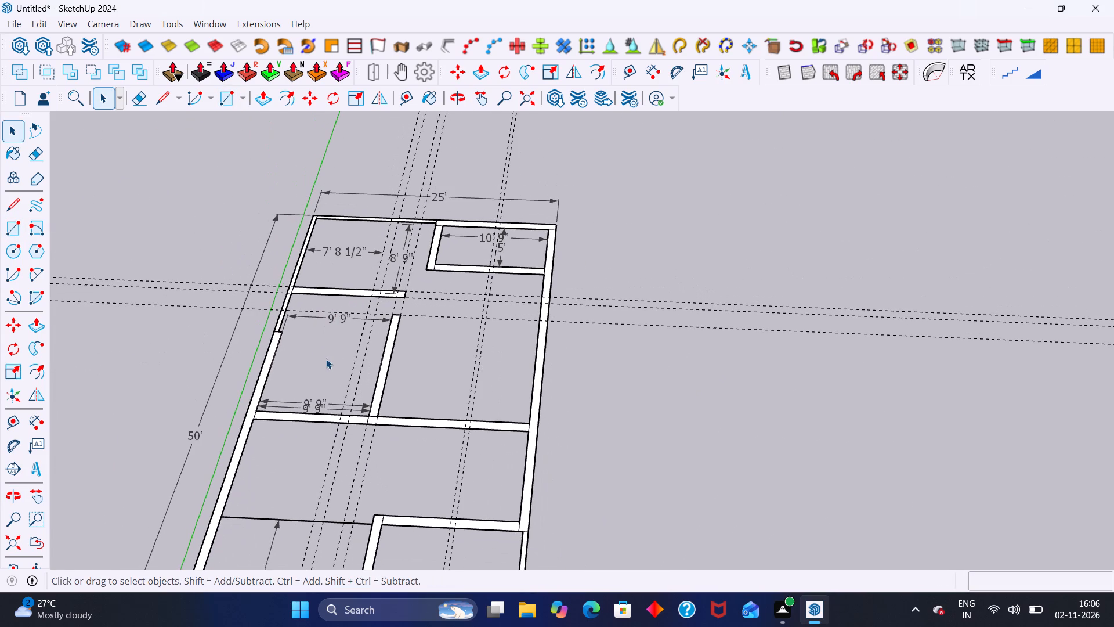
scroll(263, 356, "down", 2)
middle_click_drag(302, 305, 337, 322)
scroll(355, 324, "up", 7)
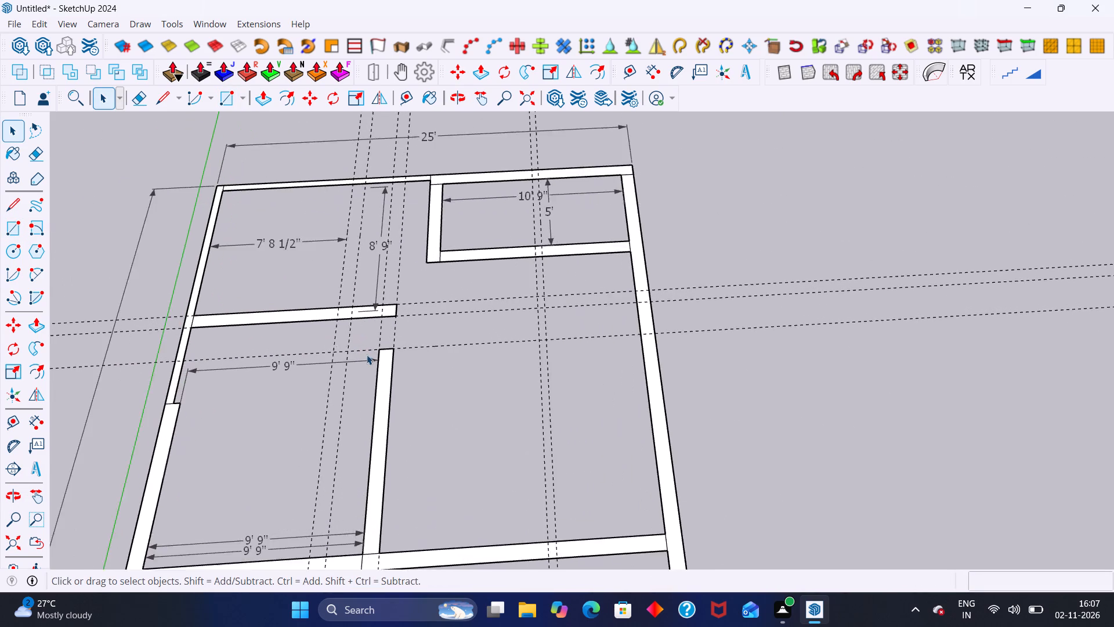
scroll(367, 355, "up", 2)
middle_click_drag(361, 348, 367, 376)
scroll(374, 361, "up", 4)
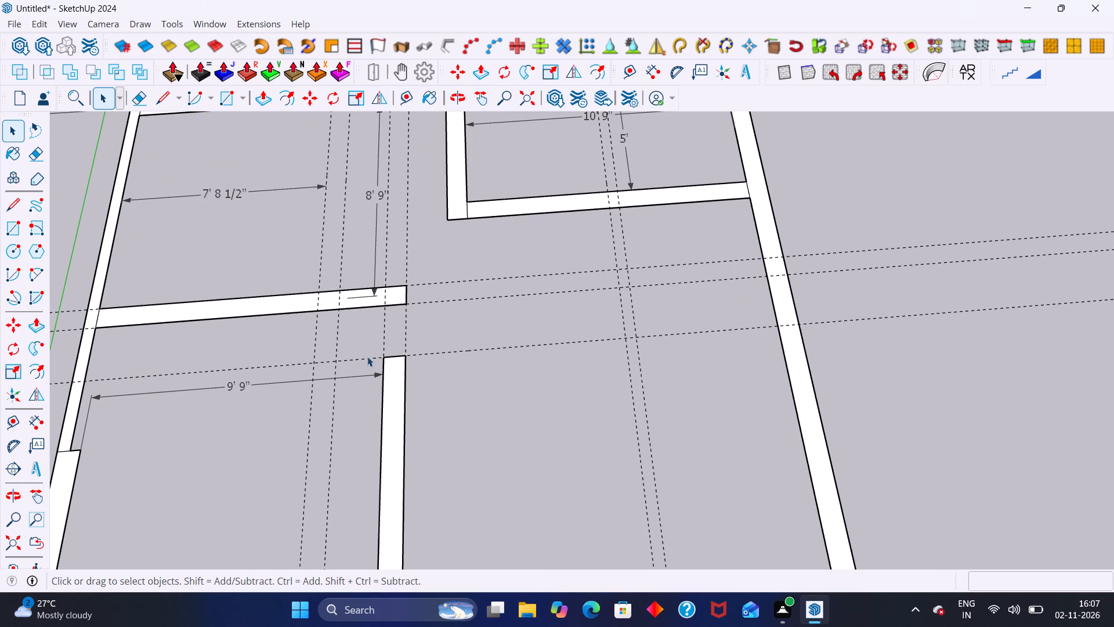
scroll(395, 342, "down", 4)
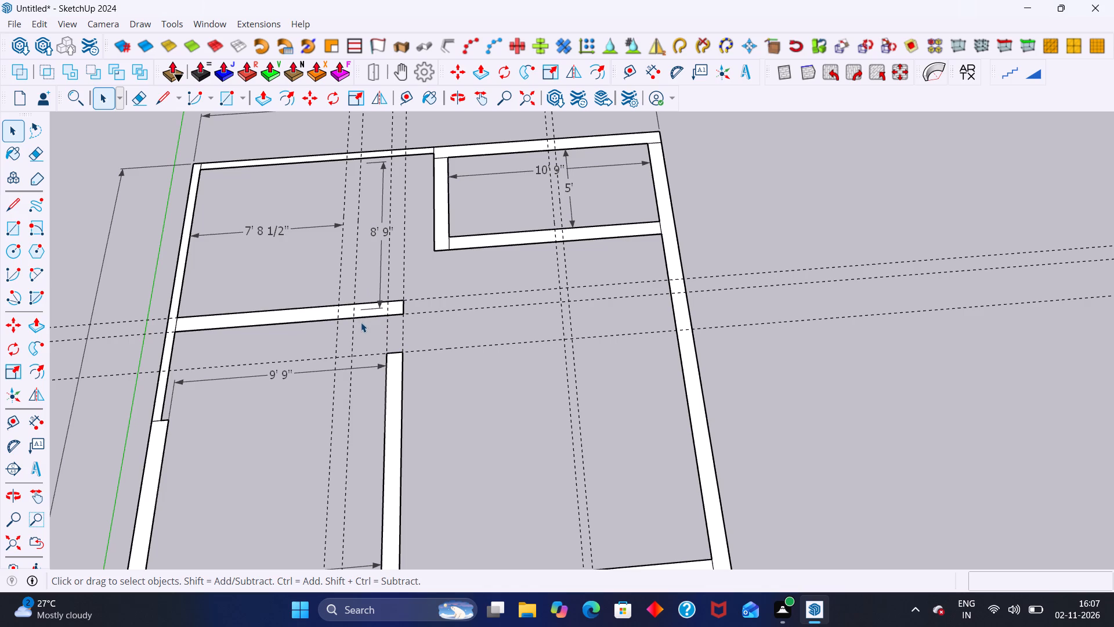
scroll(390, 309, "down", 1)
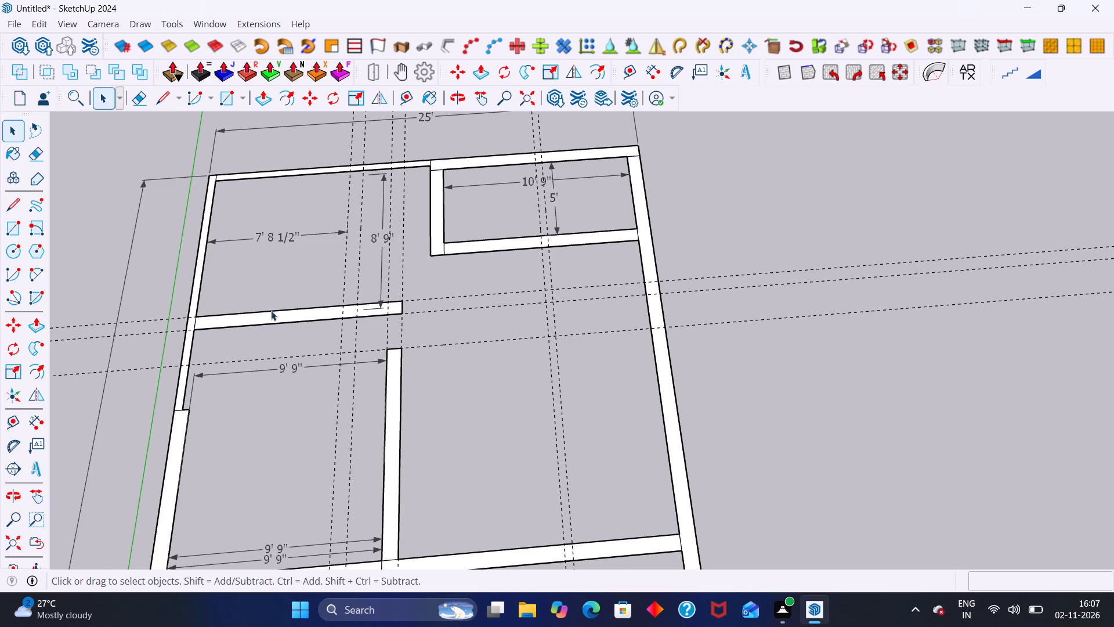
scroll(306, 312, "up", 1)
scroll(348, 325, "down", 5)
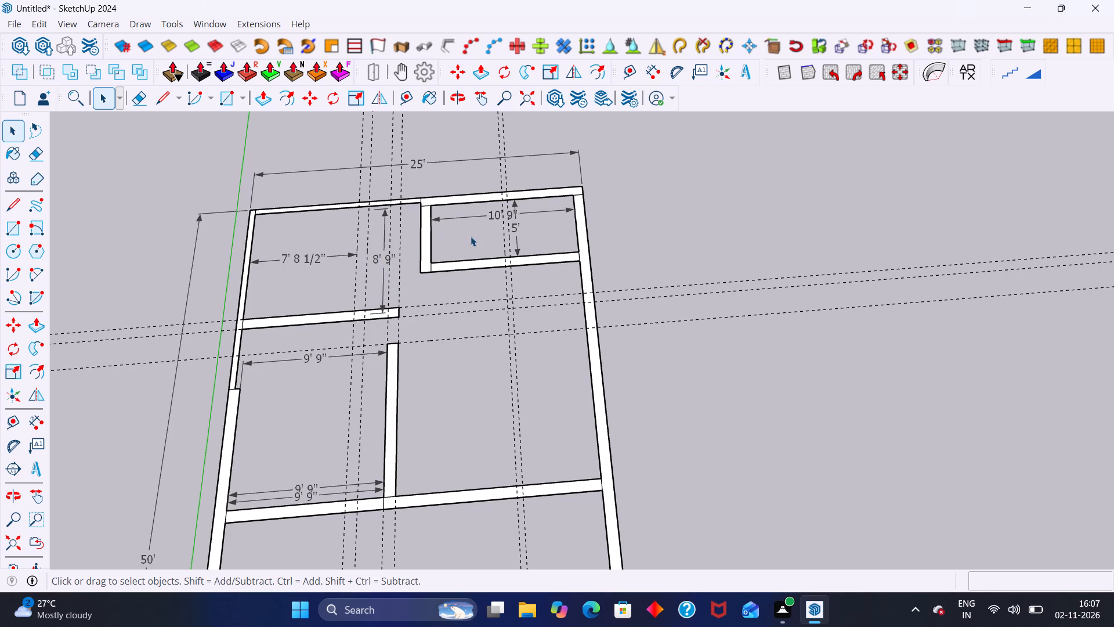
scroll(512, 229, "up", 6)
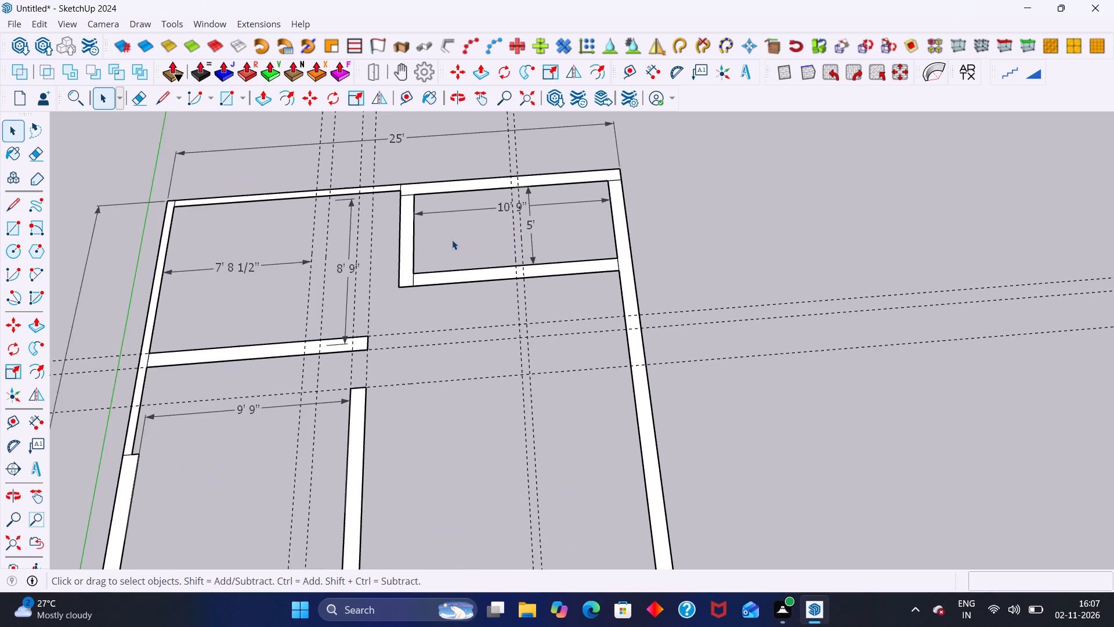
scroll(452, 240, "up", 3)
scroll(444, 243, "down", 2)
scroll(383, 267, "down", 1)
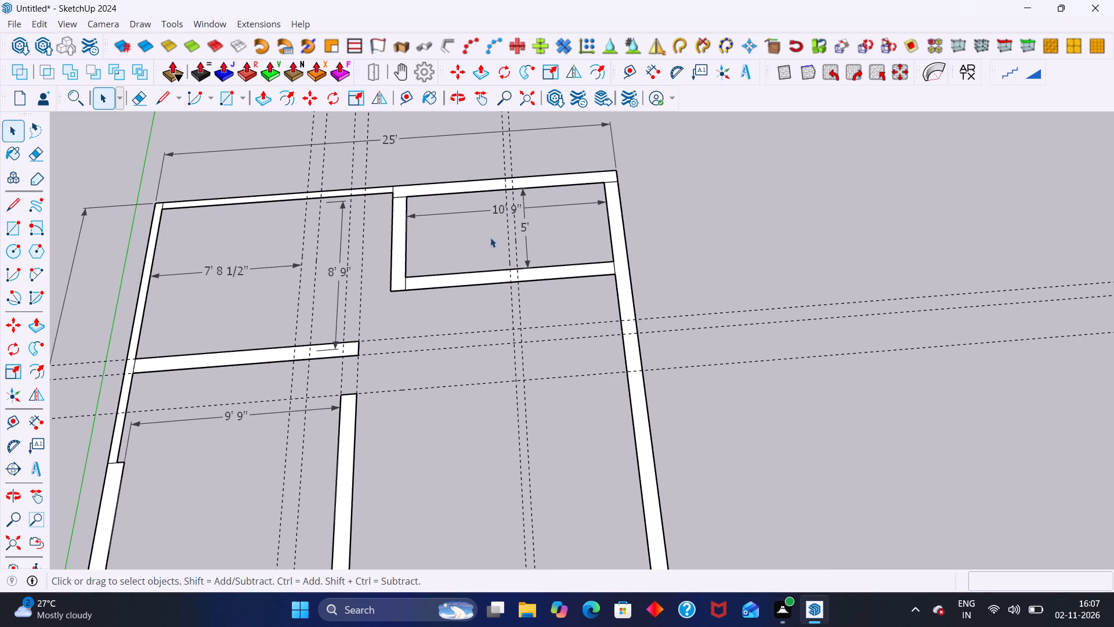
Measure the spacing between the guide crossing the 10' 9" room and the far guide of the pair beside the 7' 8 1/2" dimension.
left_click(40, 419)
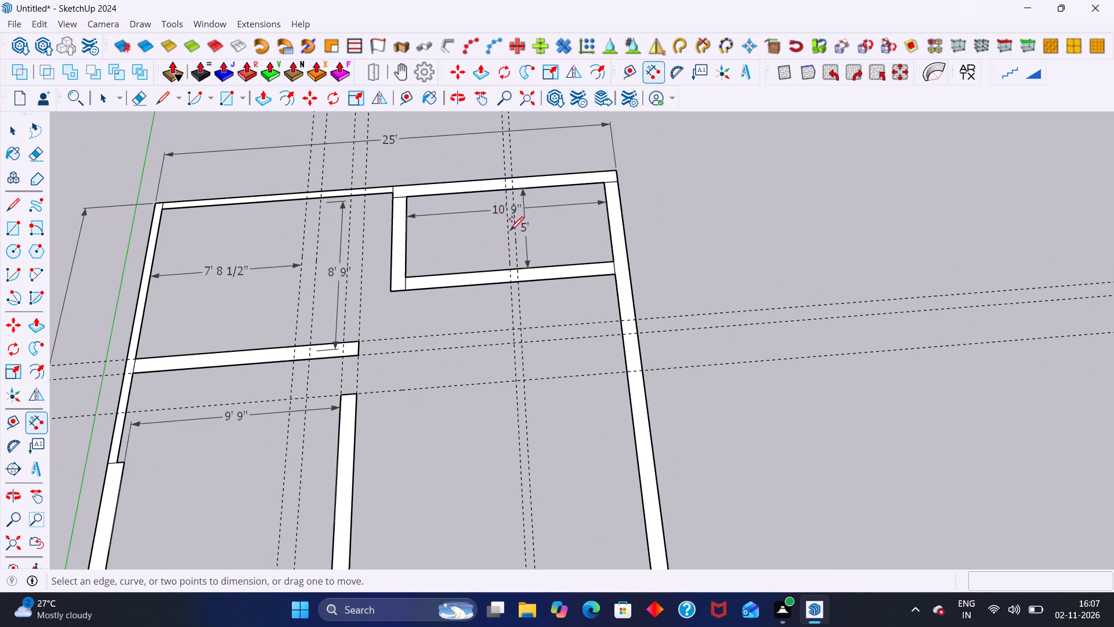
scroll(508, 232, "up", 6)
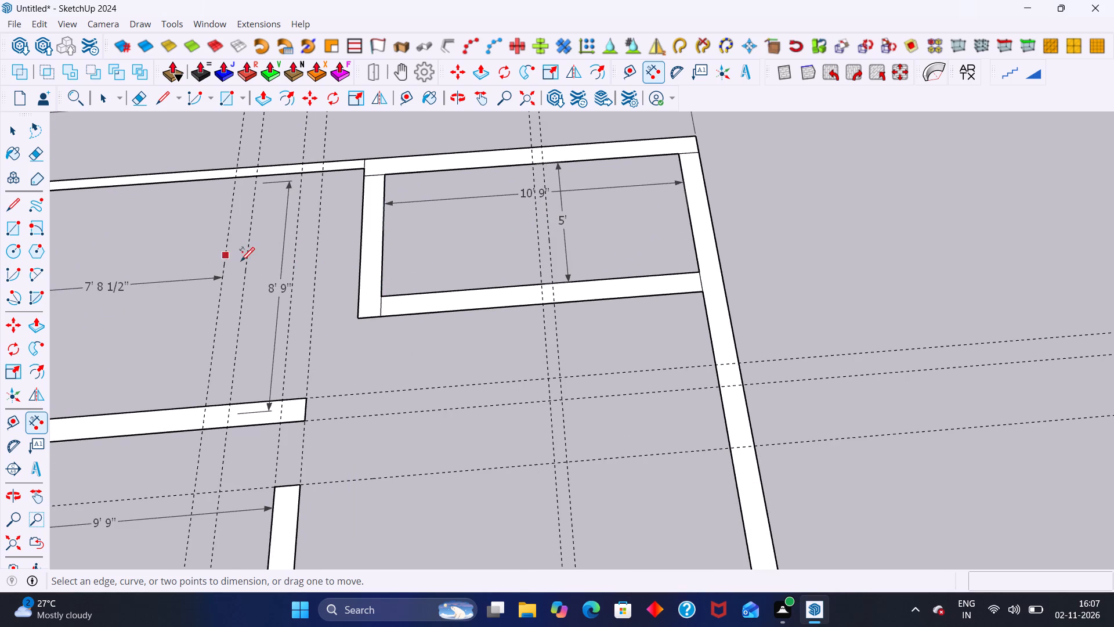
left_click(539, 231)
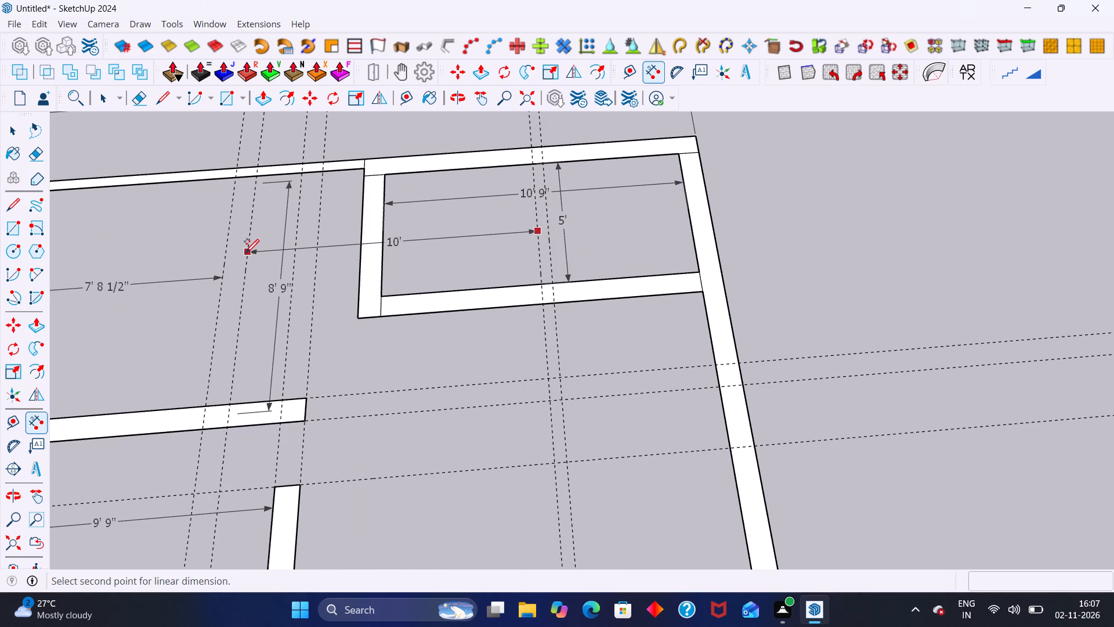
key("space")
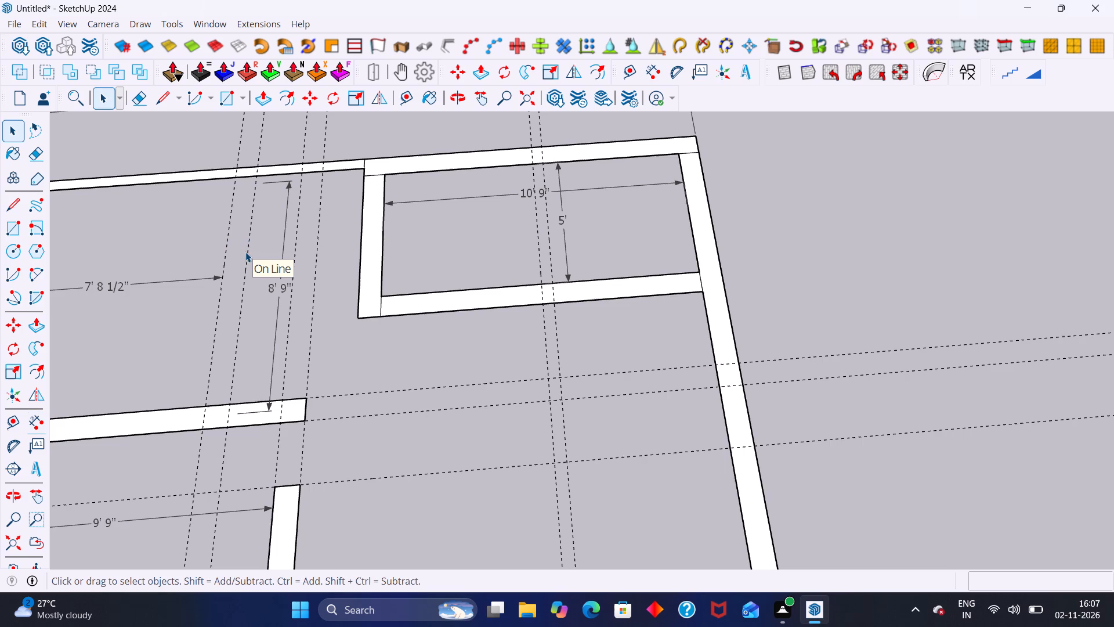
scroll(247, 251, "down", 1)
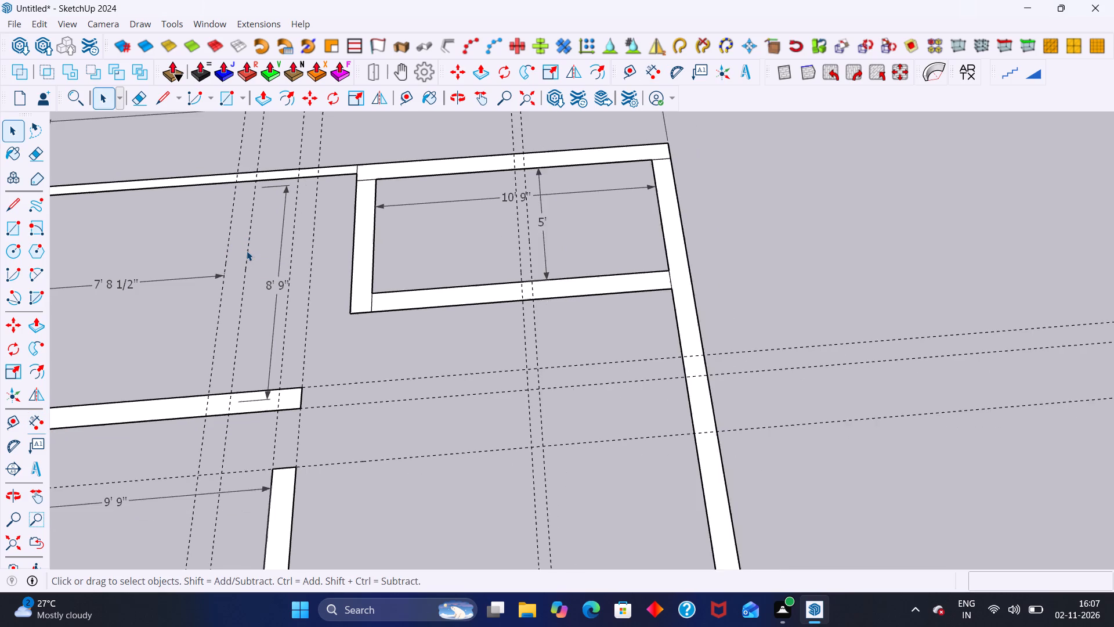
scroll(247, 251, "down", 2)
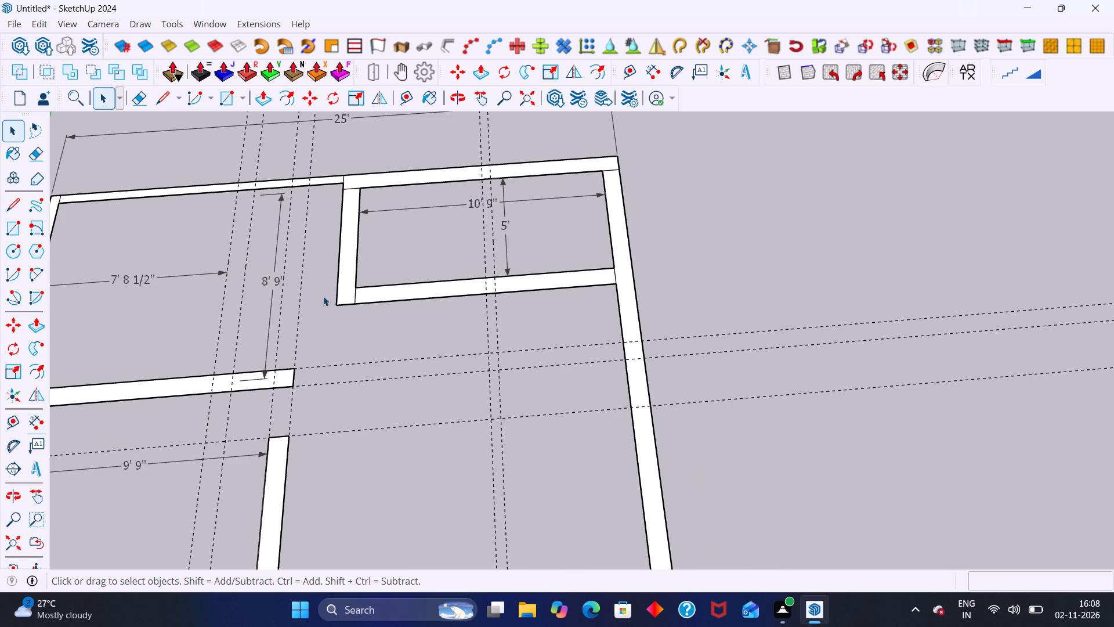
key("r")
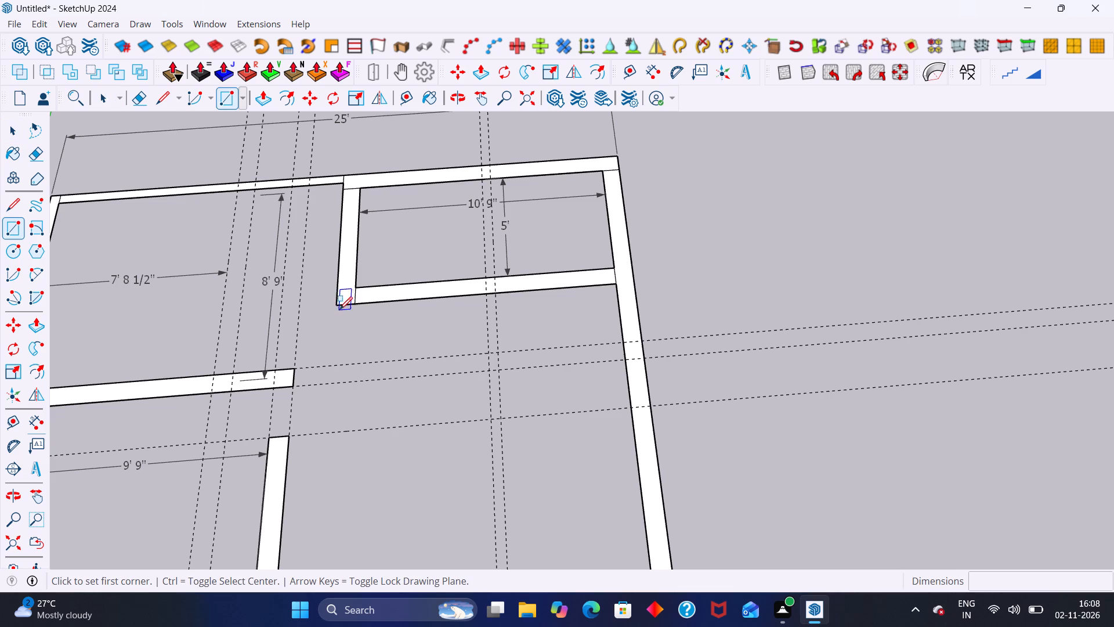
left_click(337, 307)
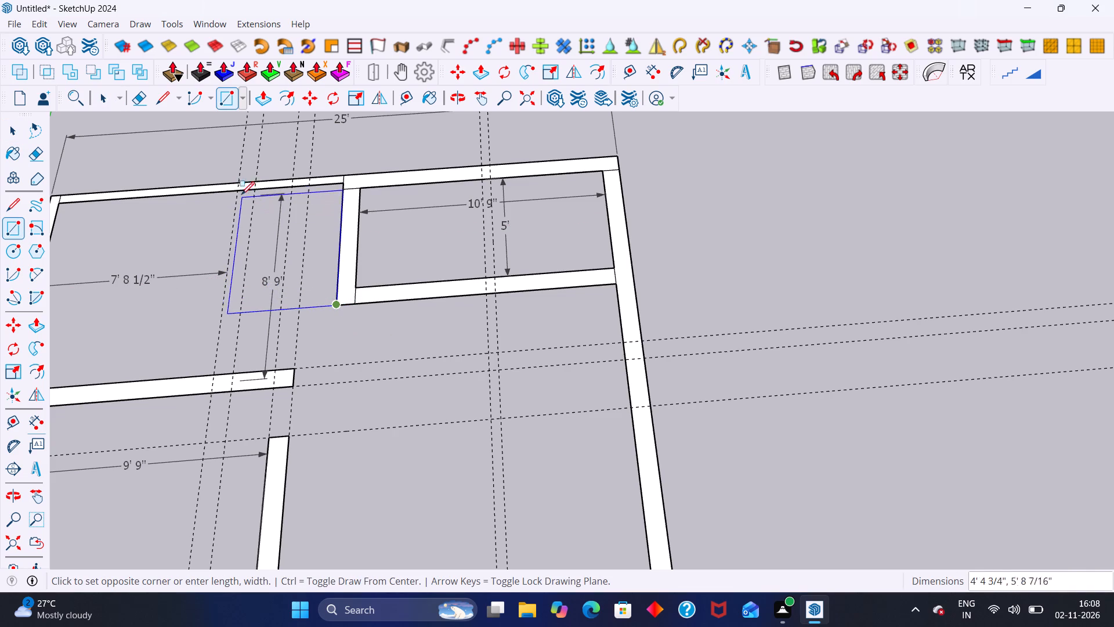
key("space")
Draw a 9" by 6' 1" wall from the rear wall along the 7' 8 1/2" guides, level with the 10' 9" room's outer corner.
key("r")
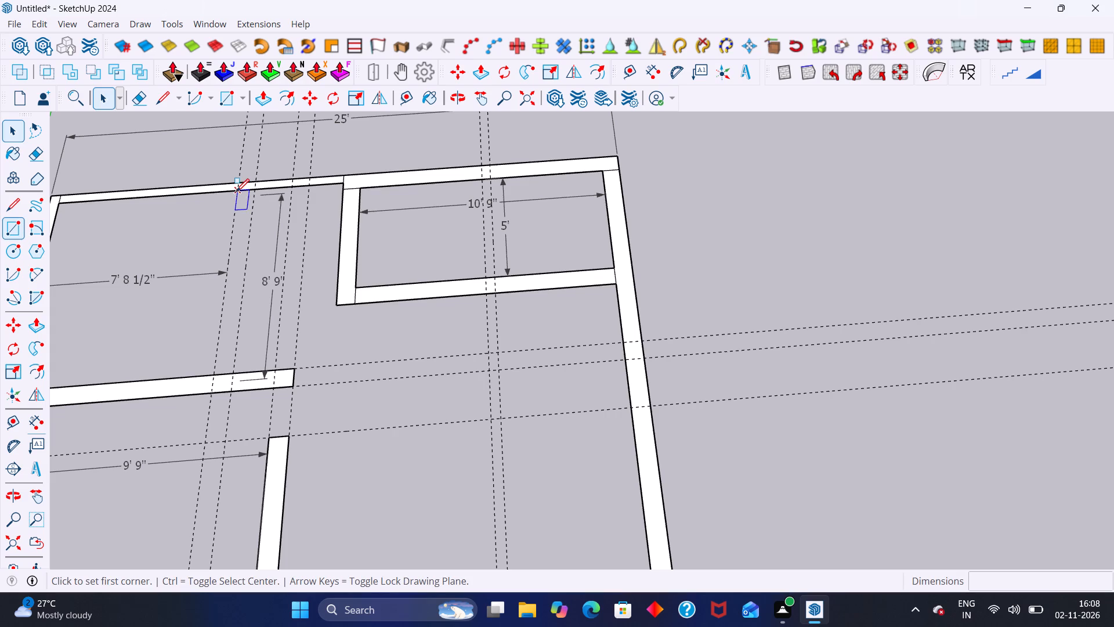
left_click(236, 192)
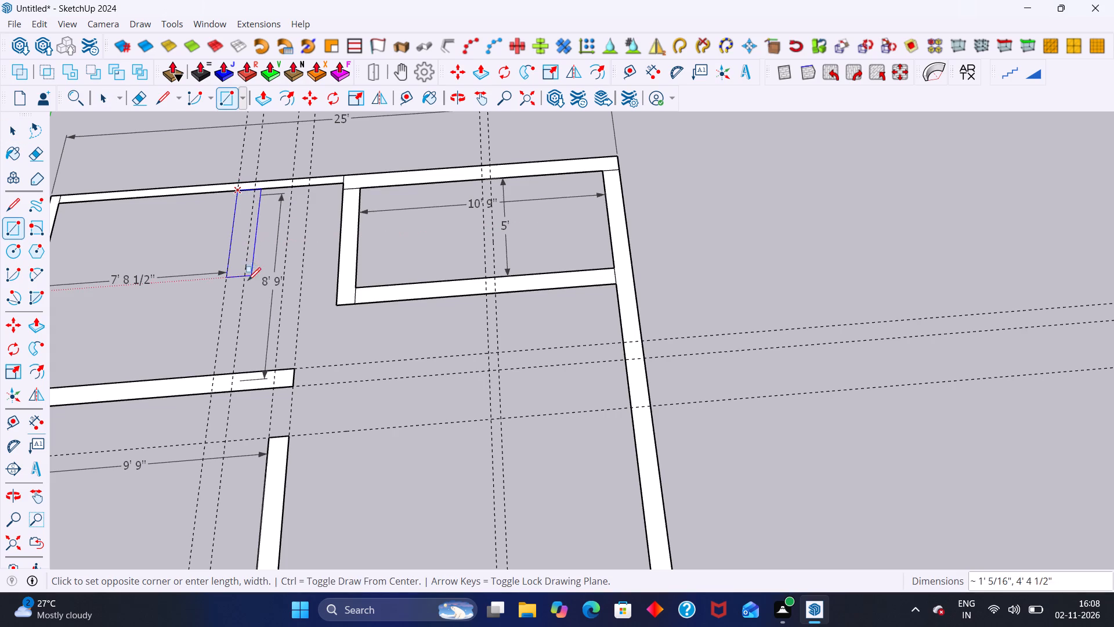
left_click(243, 310)
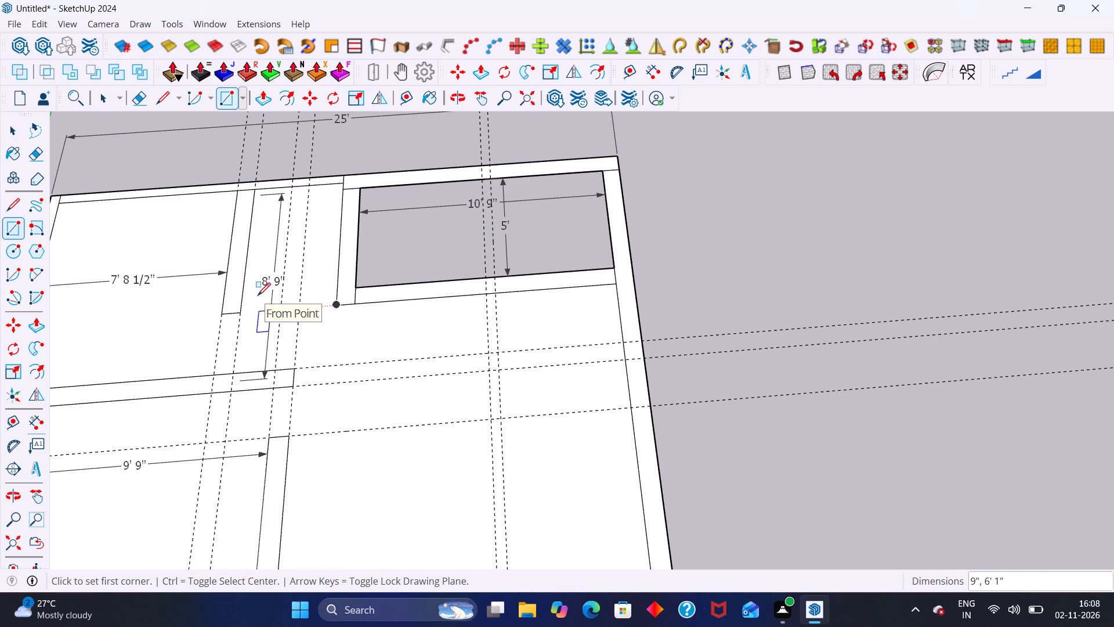
key("space")
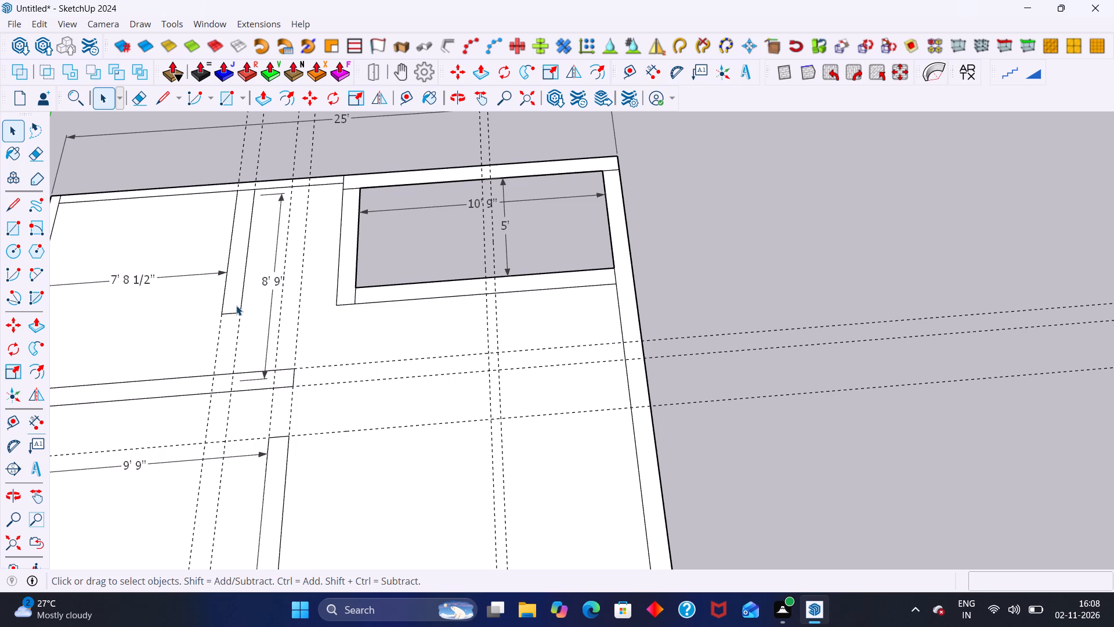
Draw a 9" by 3' 10 1/2" wall joining the new 6' 1" wall's end to the 10' 9" room's side wall.
key("r")
left_click(238, 310)
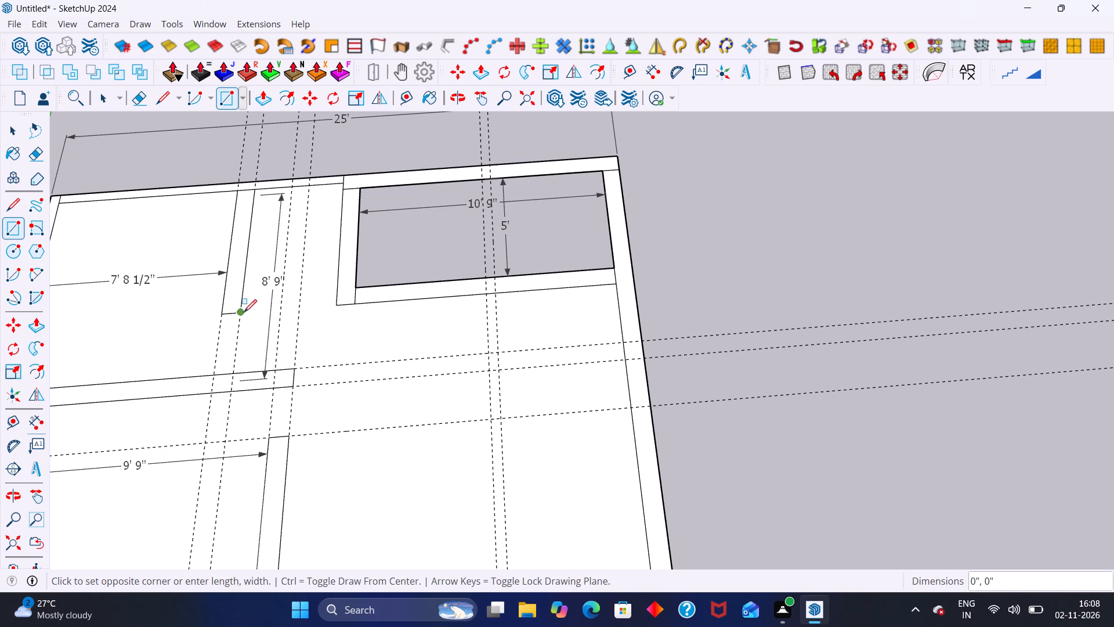
left_click(338, 289)
key("space")
Delete the floor faces inside the newly enclosed small room and the large room area, leaving only the wall footprints.
left_click(320, 268)
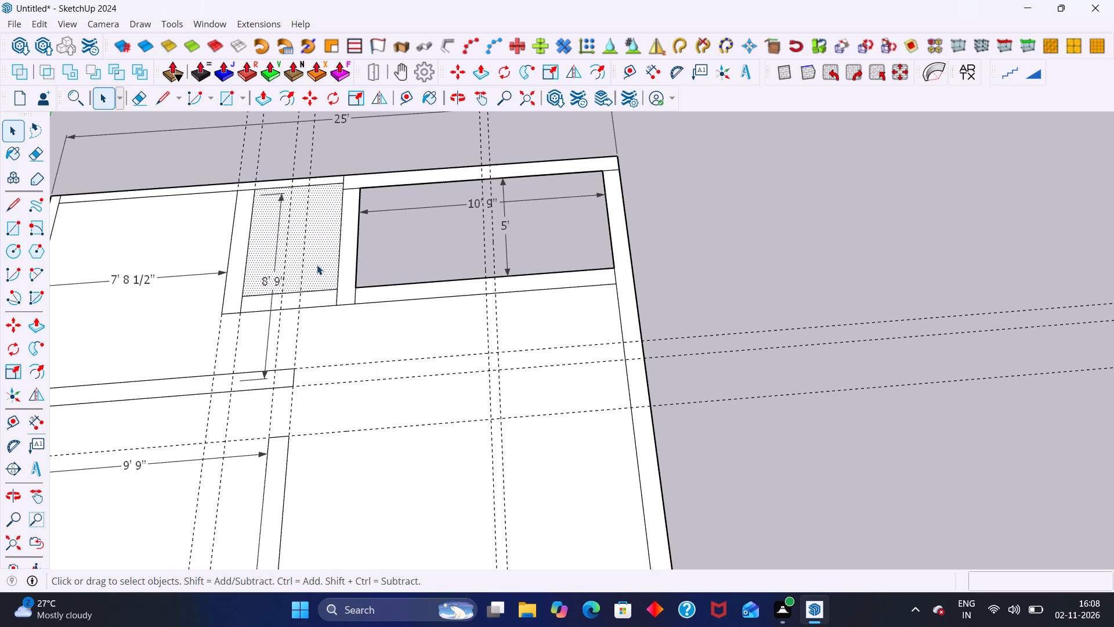
key("Delete")
left_click(167, 286)
key("Delete")
Examine the plan around the newly enclosed small room, the rear partition and the neighbouring rooms.
scroll(268, 307, "down", 1)
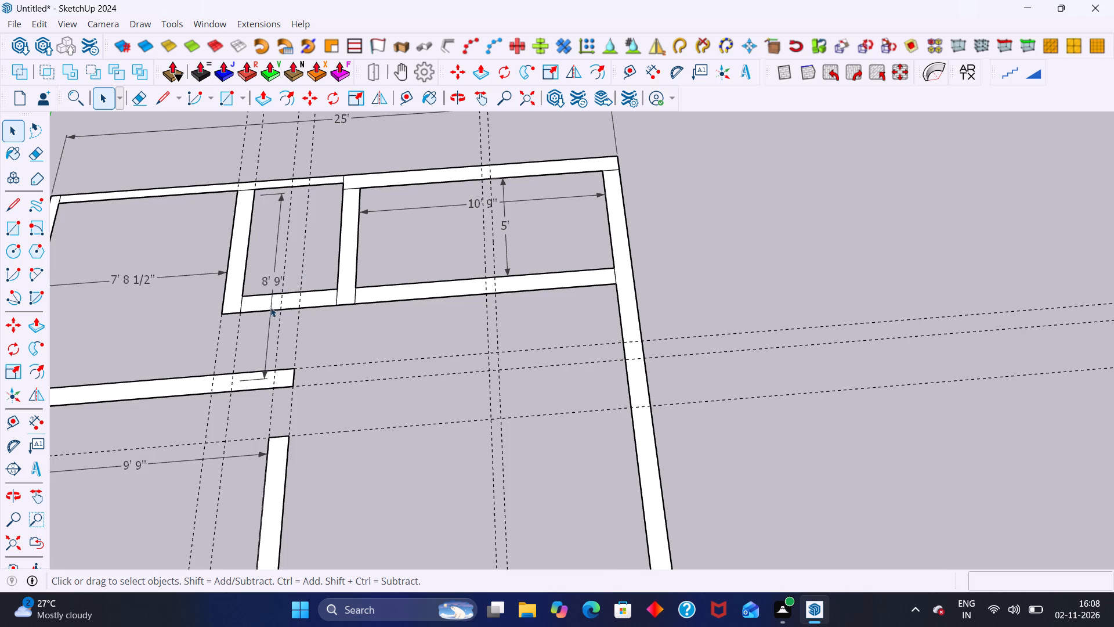
scroll(270, 307, "down", 11)
scroll(201, 284, "up", 1)
middle_click_drag(186, 251, 281, 212)
scroll(278, 213, "down", 3)
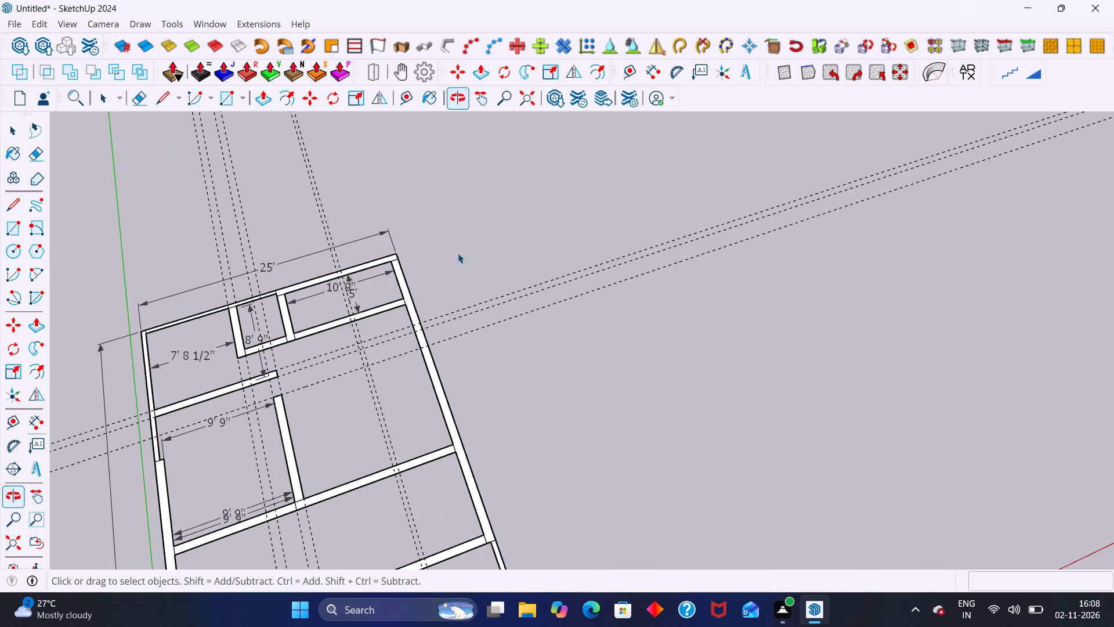
scroll(458, 253, "down", 6)
middle_click_drag(628, 261, 475, 283)
scroll(478, 226, "up", 7)
middle_click_drag(395, 184, 390, 239)
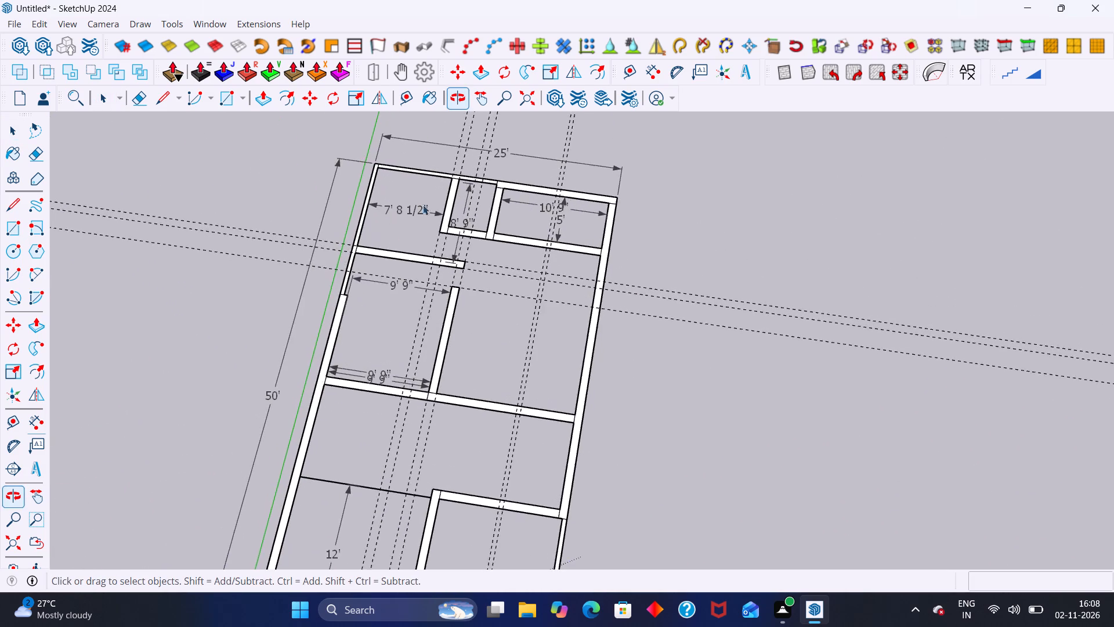
scroll(431, 187, "up", 9)
middle_click_drag(414, 200, 436, 217)
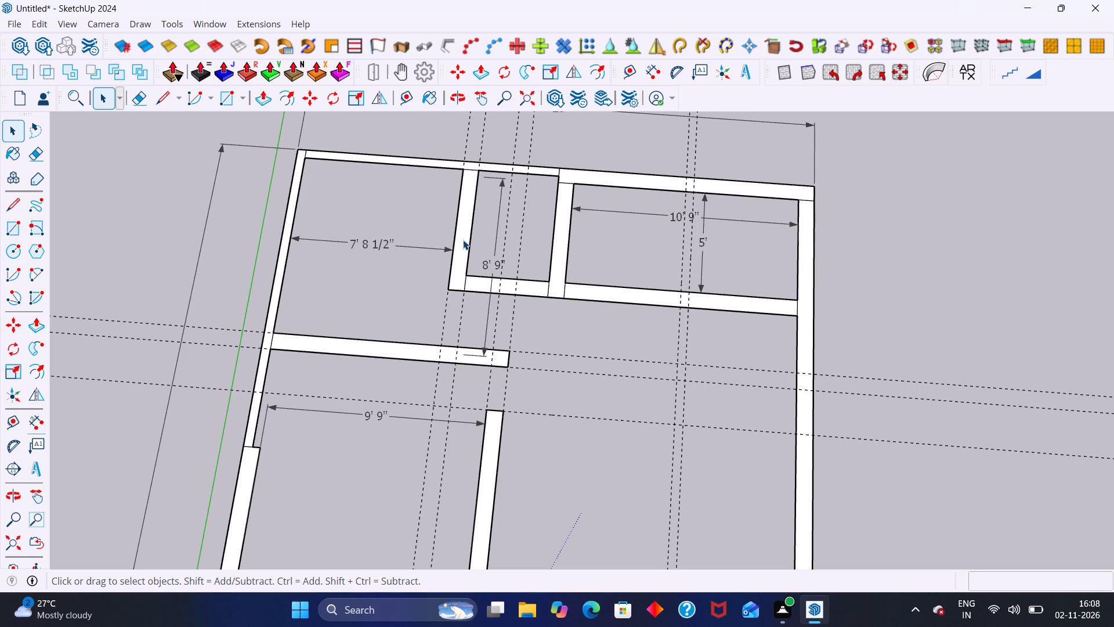
scroll(511, 278, "down", 2)
scroll(372, 279, "down", 3)
middle_click_drag(361, 280, 402, 273)
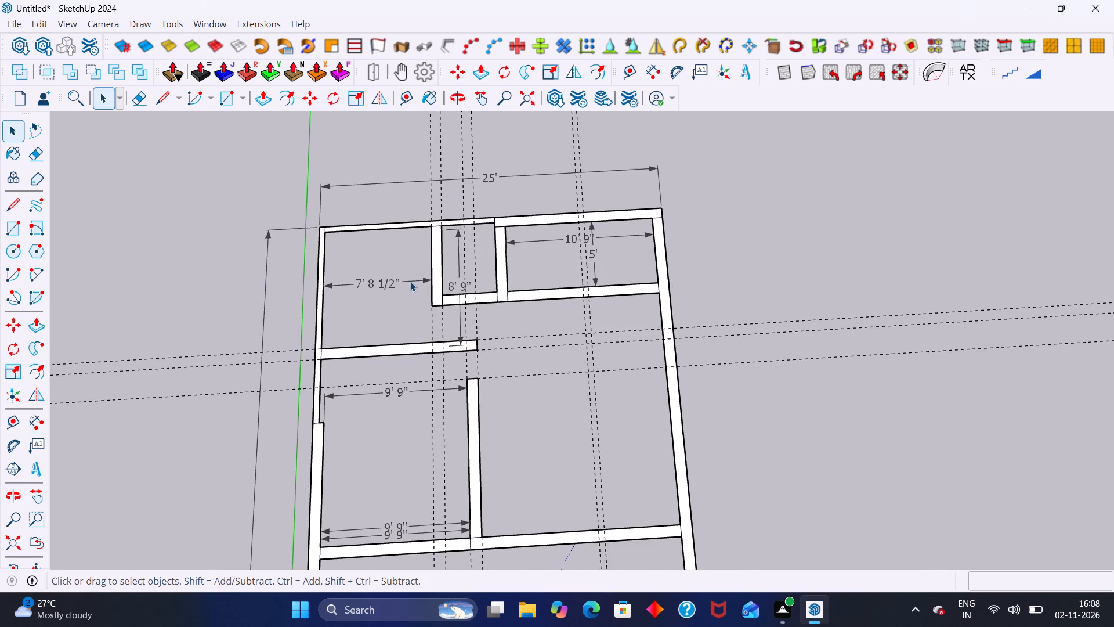
scroll(410, 282, "up", 2)
scroll(531, 263, "down", 2)
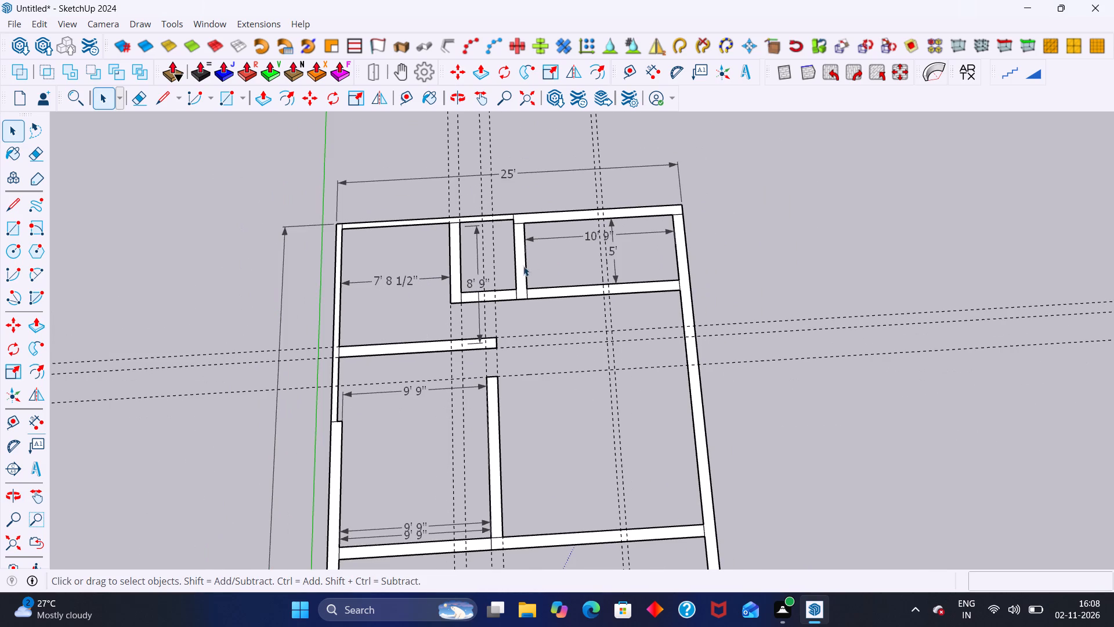
Delete the wall face separating the small enclosed room from the 10' 9" by 5' room.
scroll(509, 266, "down", 1)
scroll(530, 249, "up", 10)
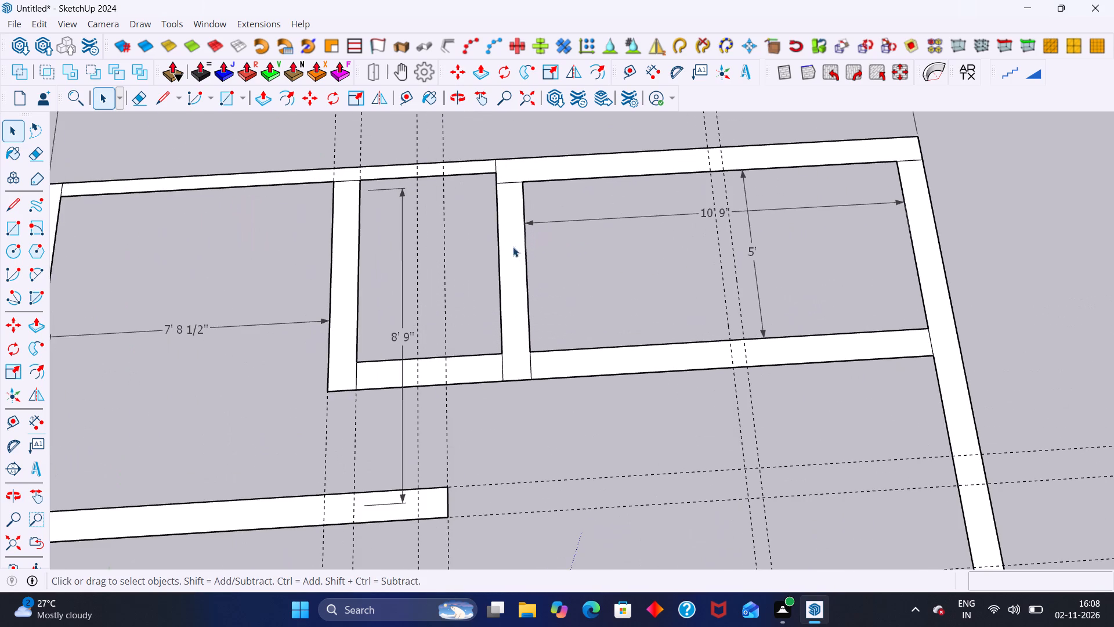
left_click(509, 242)
key("Delete")
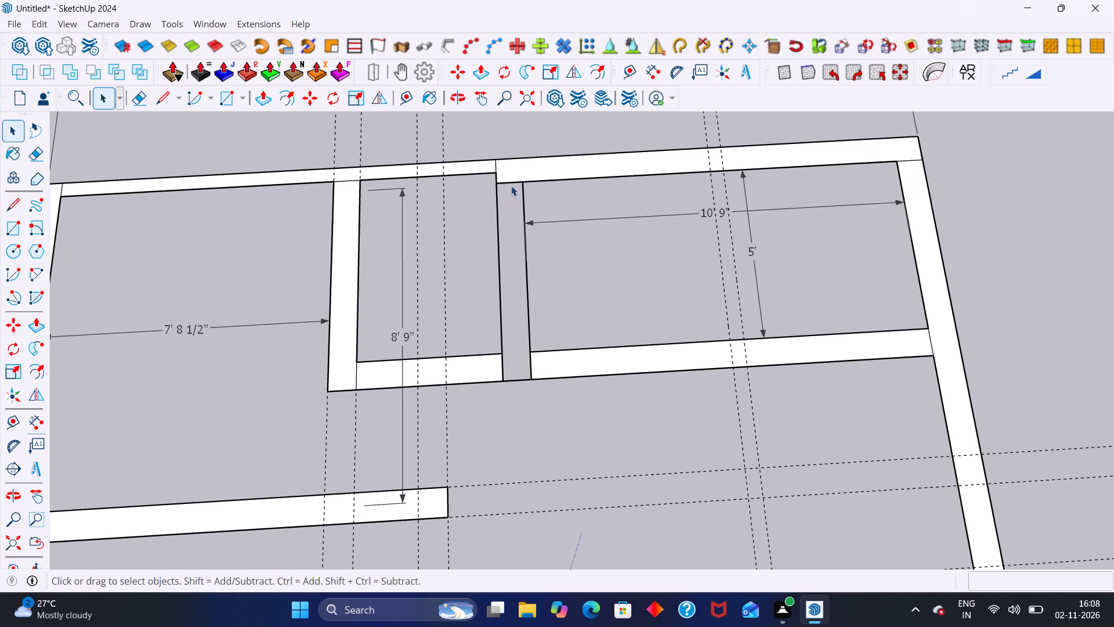
Delete the two long edges left from the removed wall between the small enclosed room and the 10' 9" by 5' room.
left_click(509, 182)
left_click(508, 204)
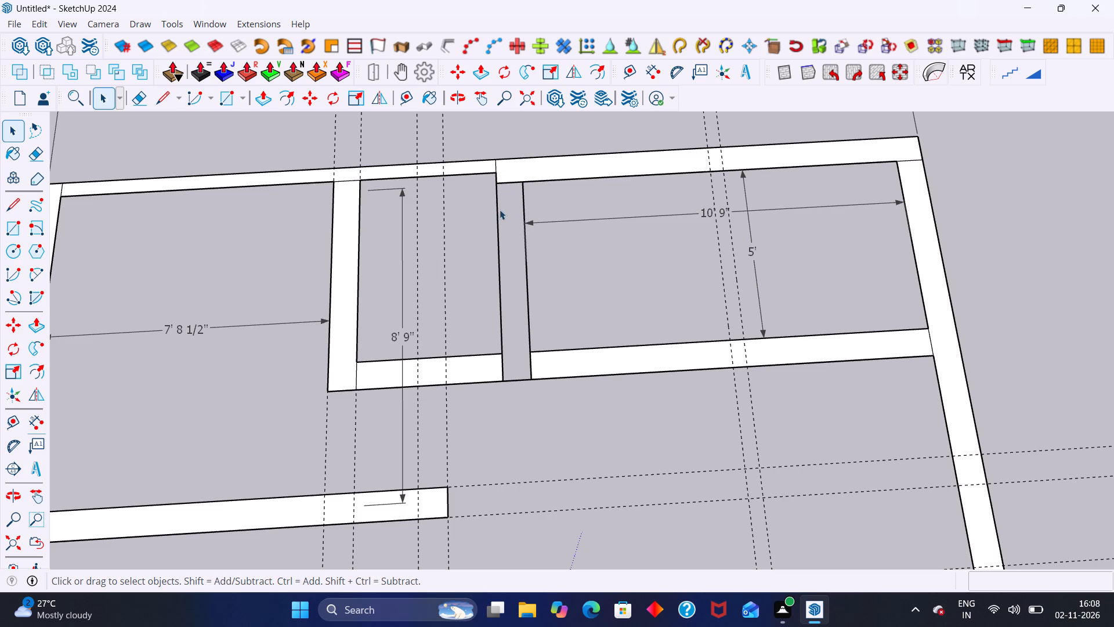
left_click(498, 211)
key("Delete")
left_click(525, 212)
key("Delete")
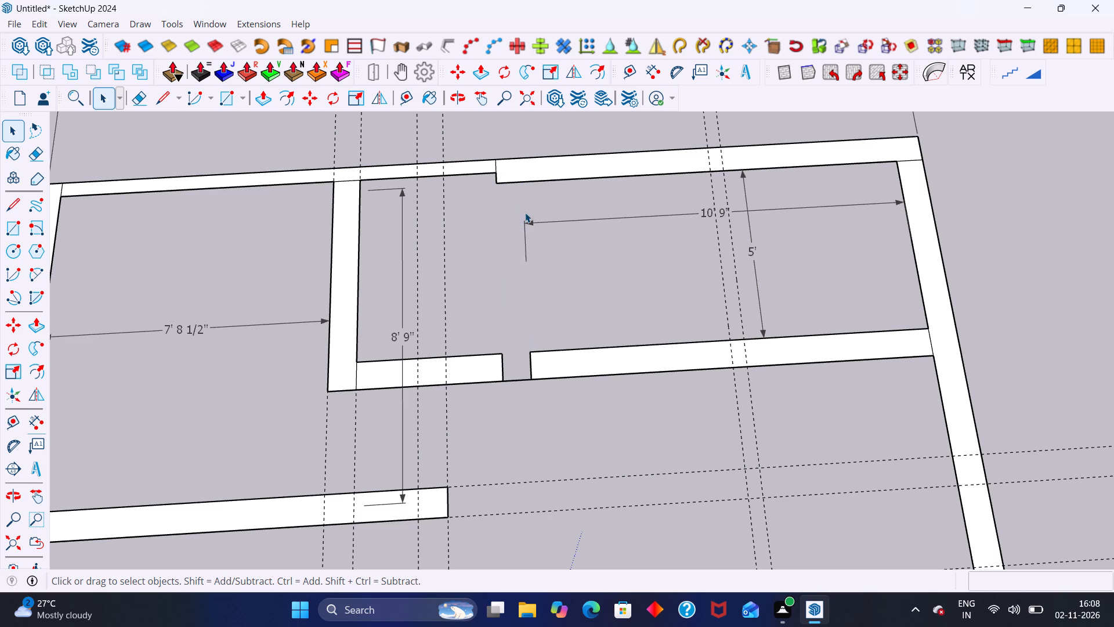
Delete the 10' 9" dimension across the rear room.
scroll(463, 298, "down", 5)
double_click(500, 264)
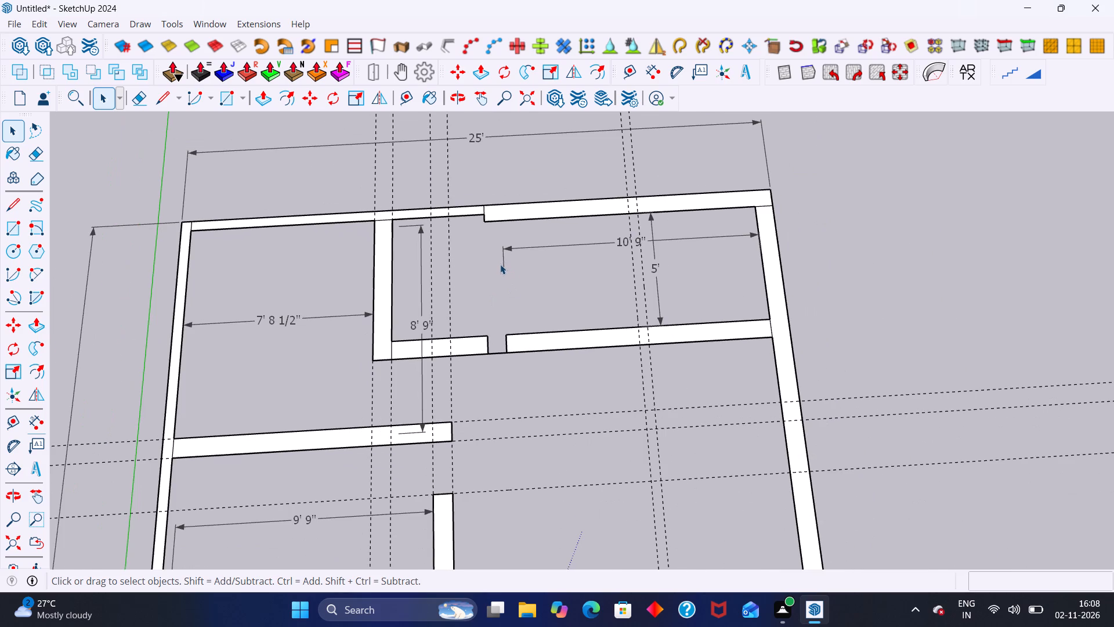
left_click(505, 264)
key("Delete")
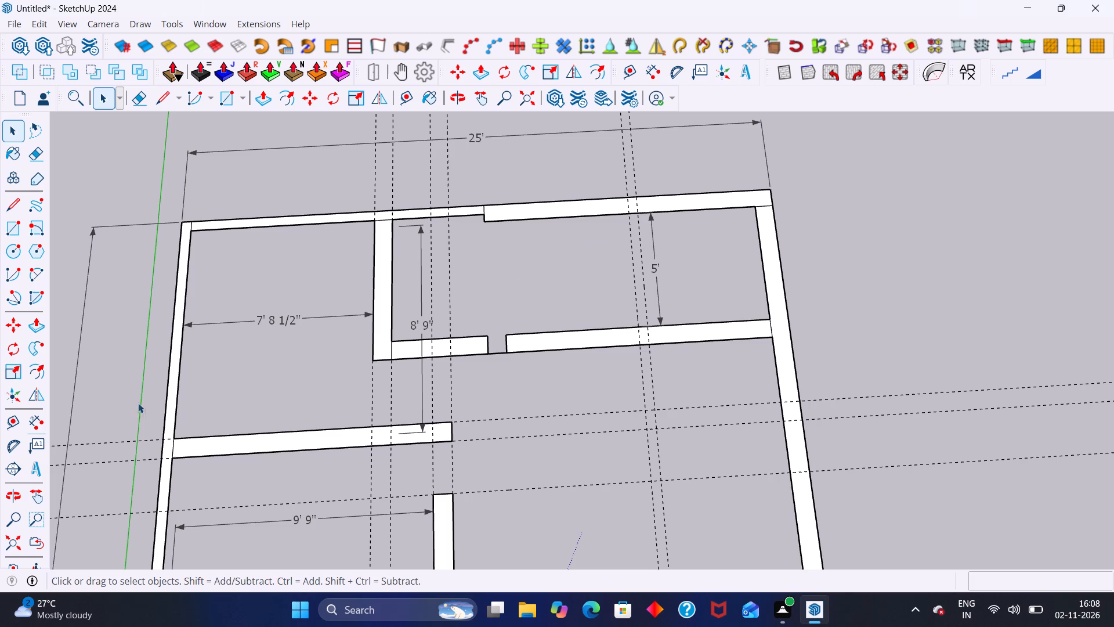
Measure from the rear room's outer side wall to the existing pair of partition guides.
left_click(36, 420)
left_click(760, 258)
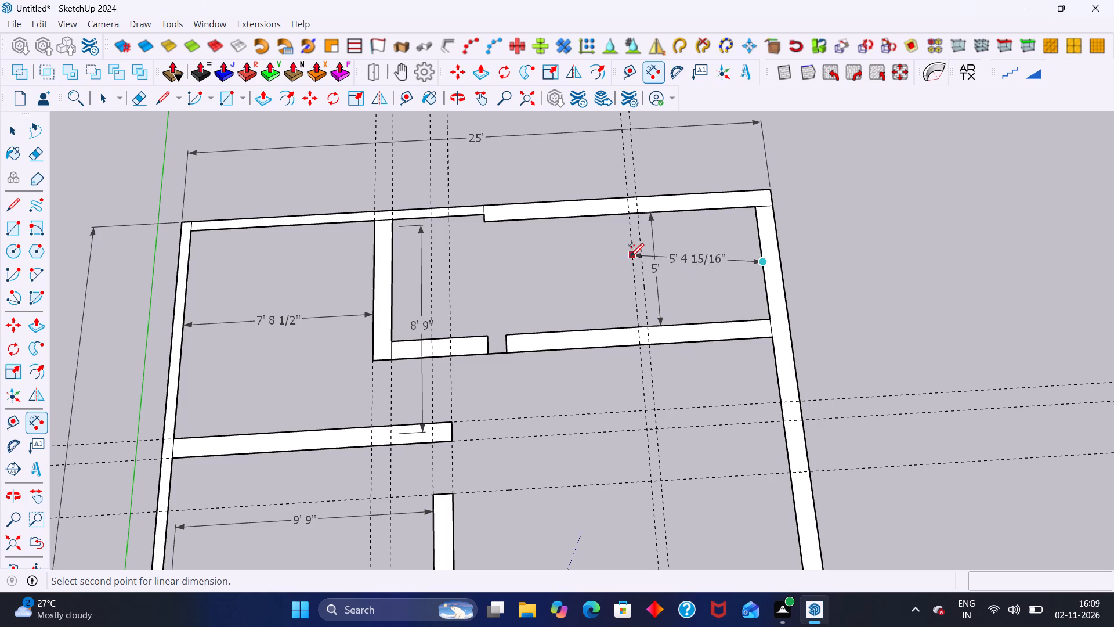
key("space")
key("t")
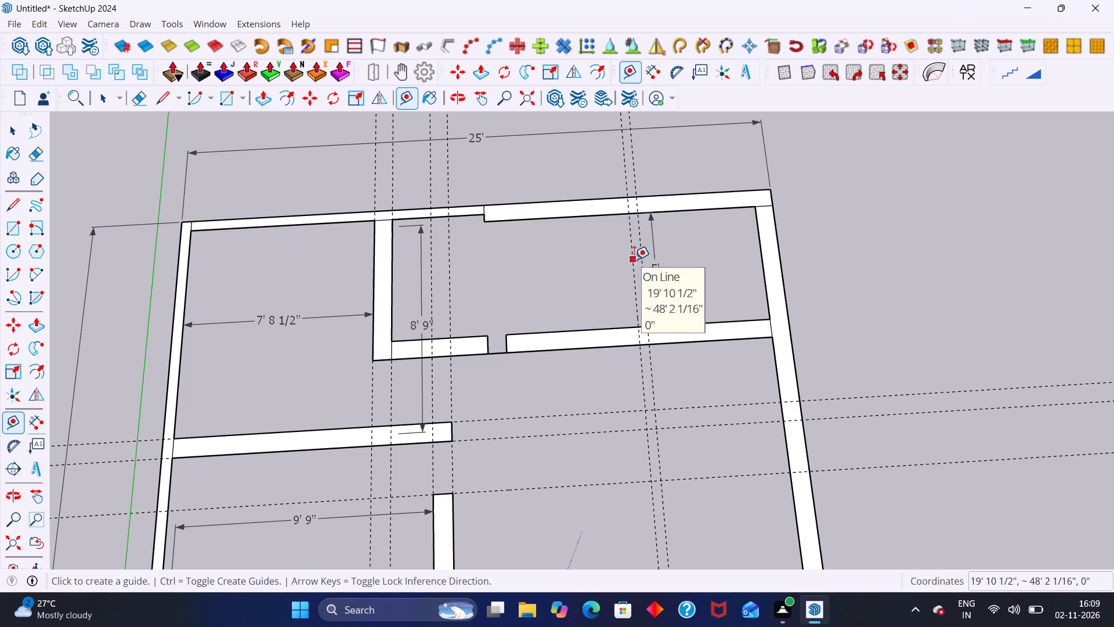
left_click(761, 267)
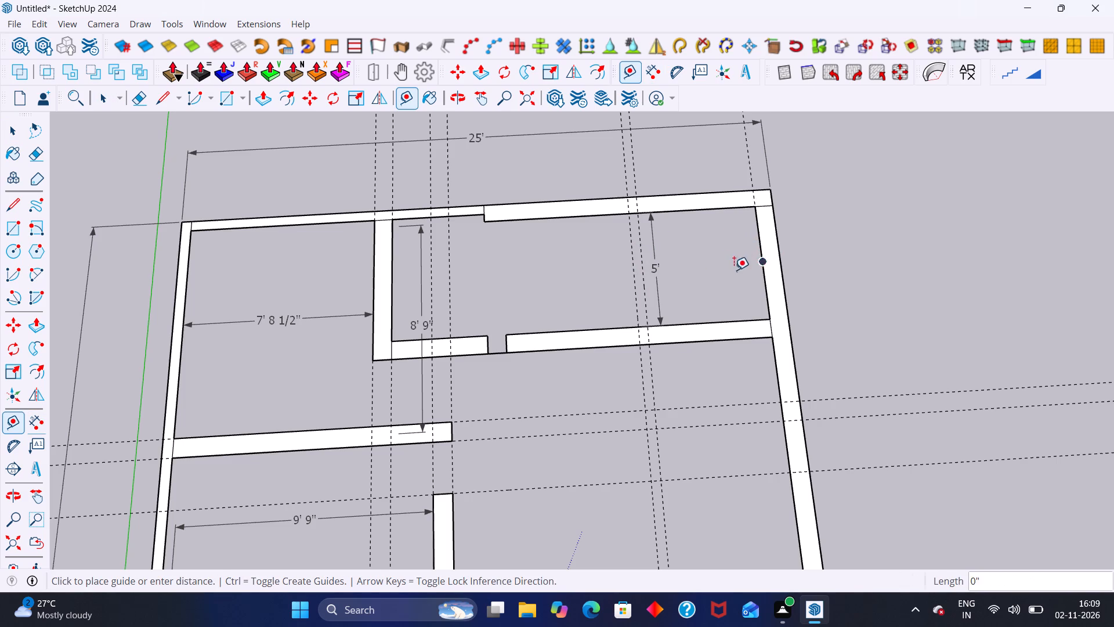
key("space")
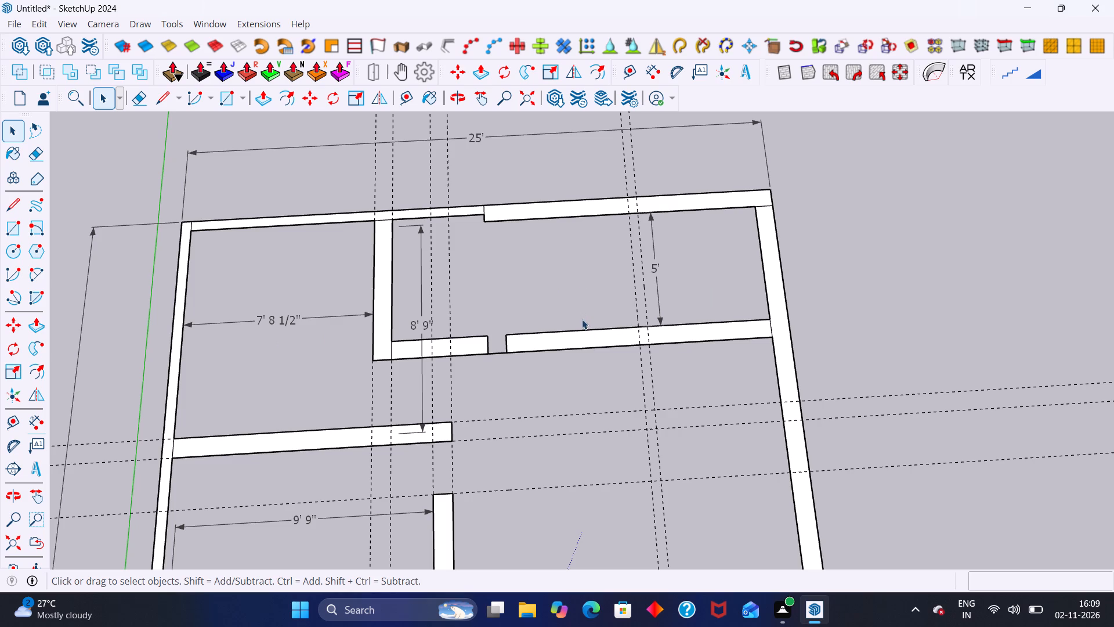
key("t")
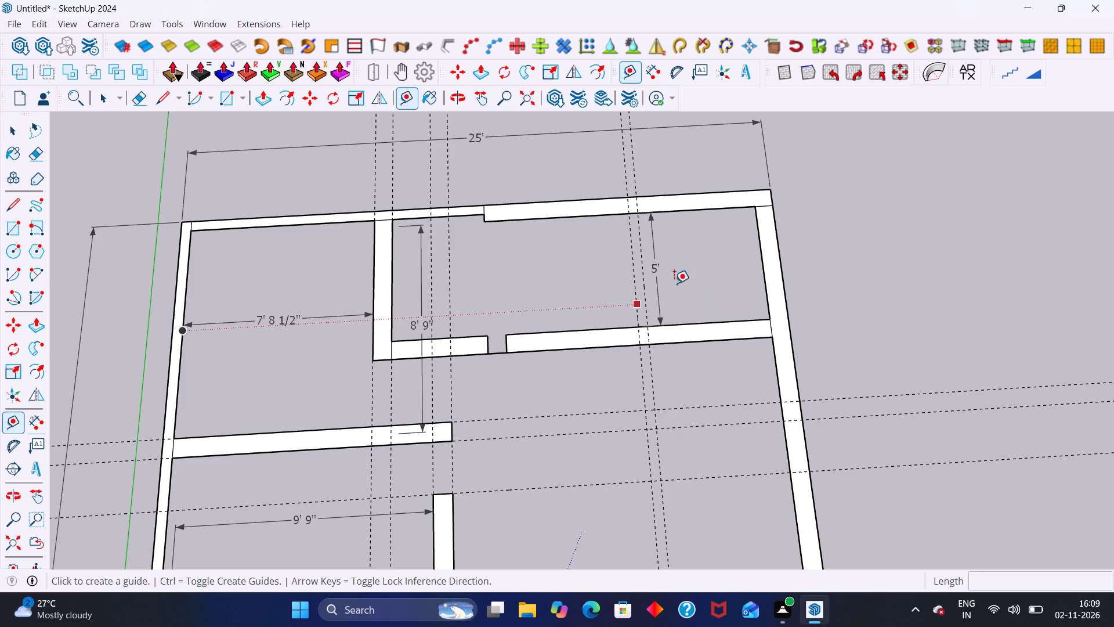
left_click(765, 270)
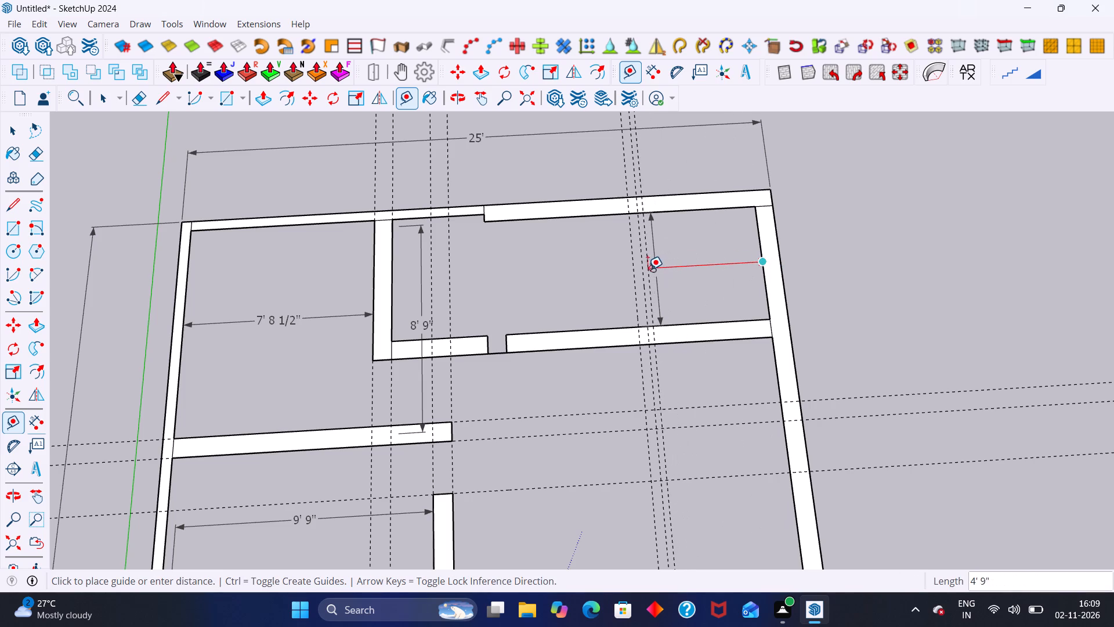
key("space")
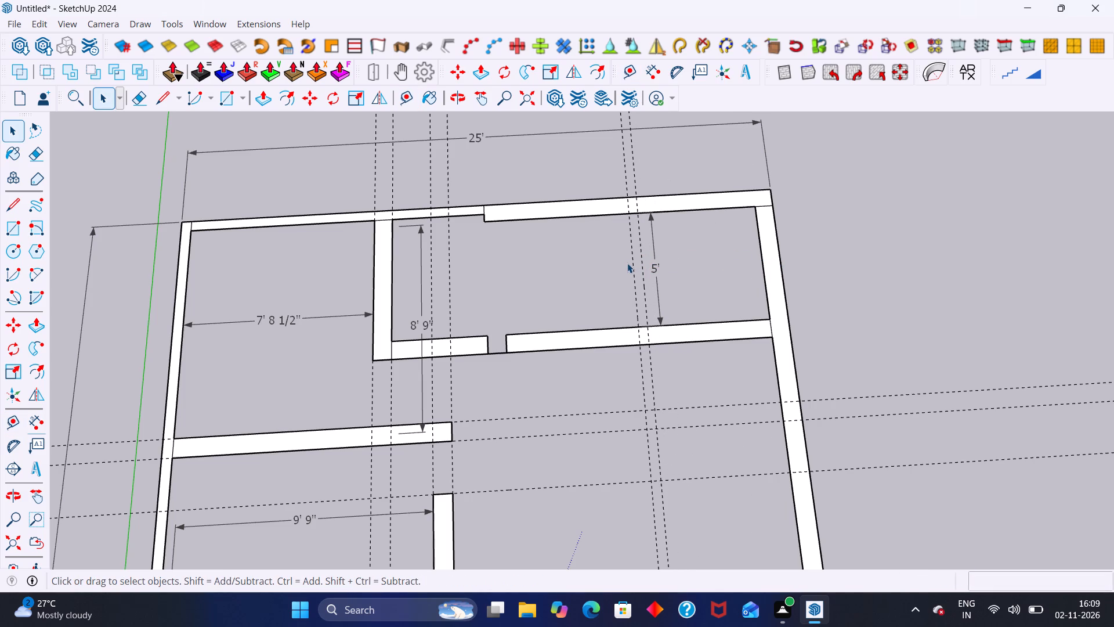
Draw a 4 1/2" by 5' partition rectangle across the rear room between the pair of guides nearest the outer side wall.
key("r")
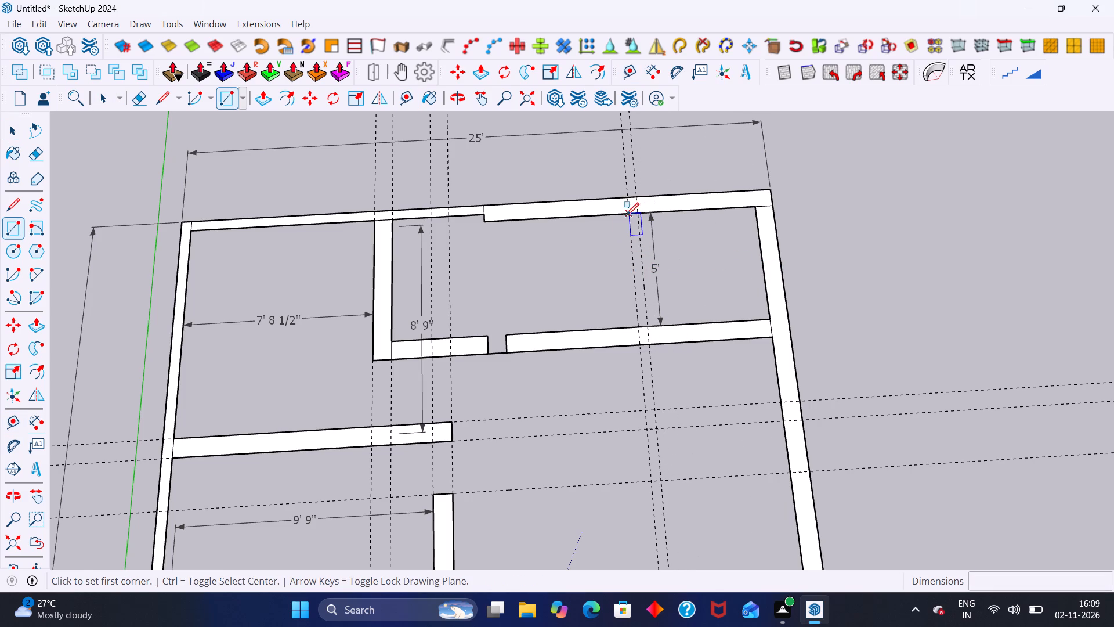
left_click(632, 215)
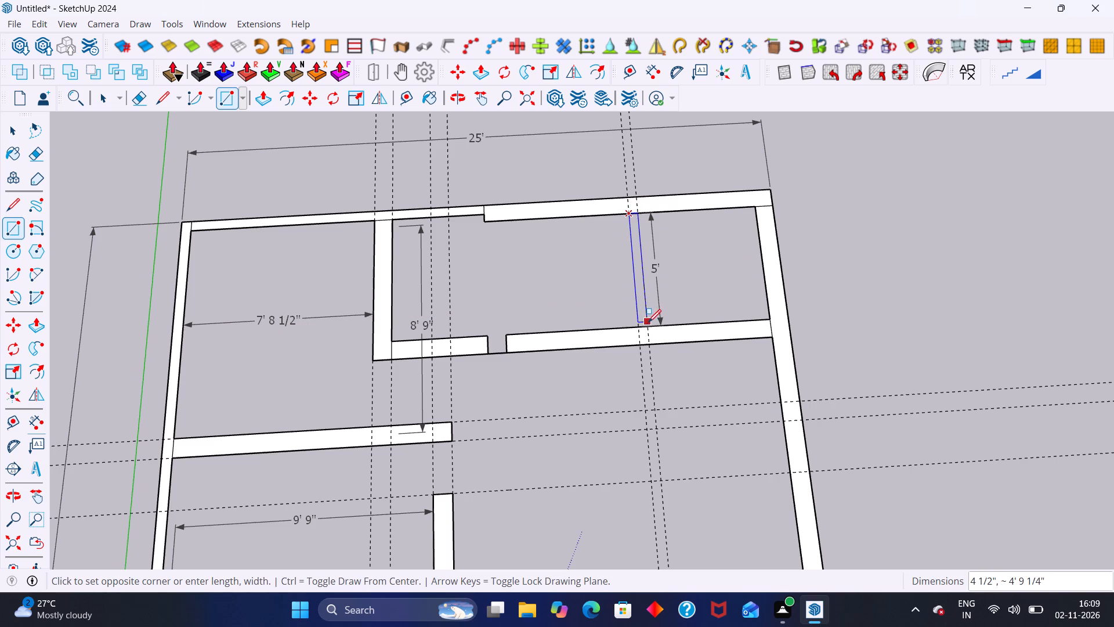
left_click(648, 327)
key("space")
Delete the floor faces on both sides of the new 4 1/2" partition, leaving only the wall footprints.
left_click(612, 290)
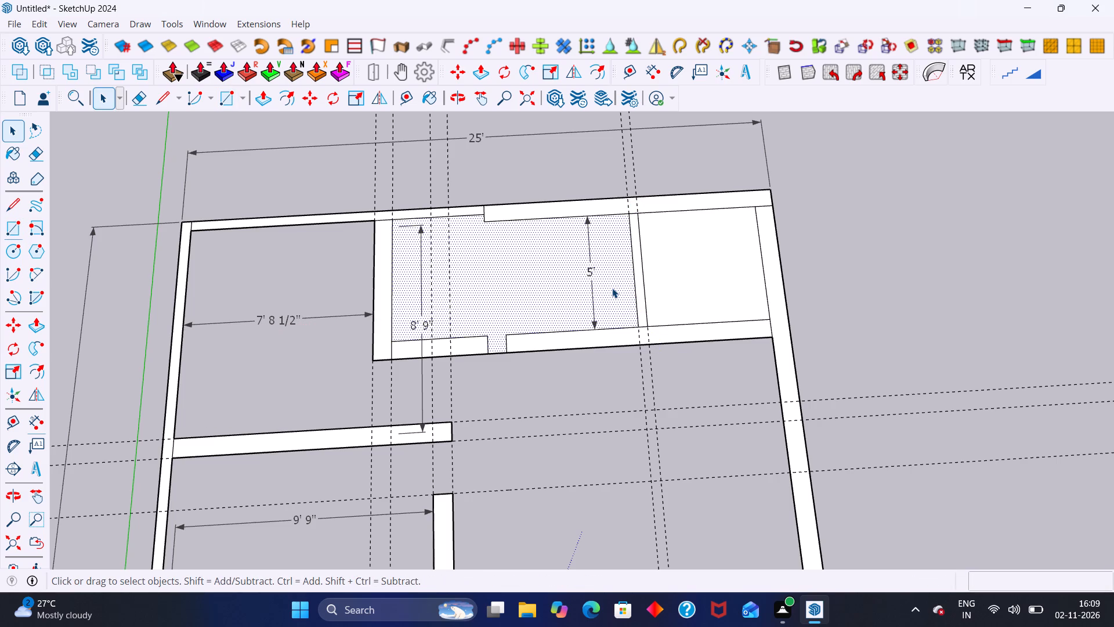
key("Delete")
left_click(666, 282)
key("Delete")
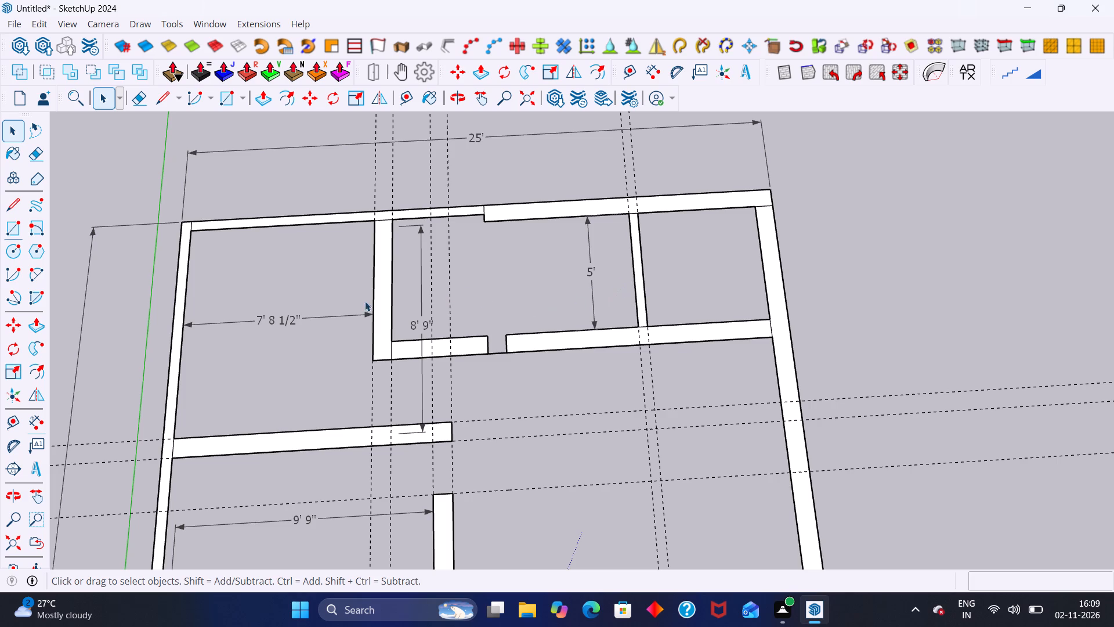
Measure the rear room's clear width between the new 4 1/2" partition and the 9" wall facing it.
left_click(34, 417)
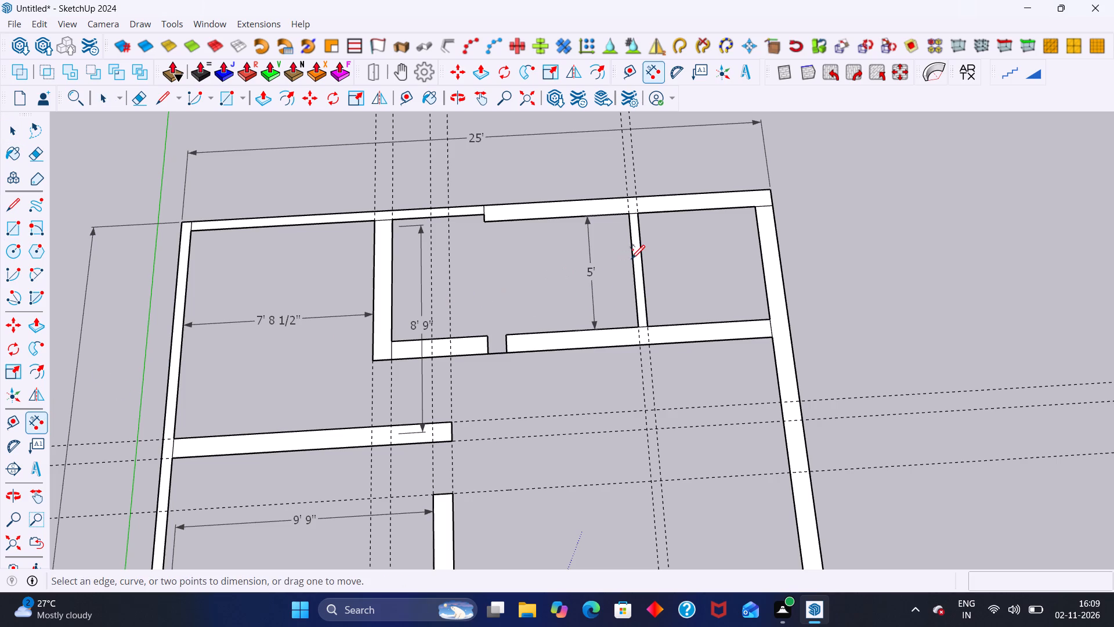
left_click(632, 257)
key("space")
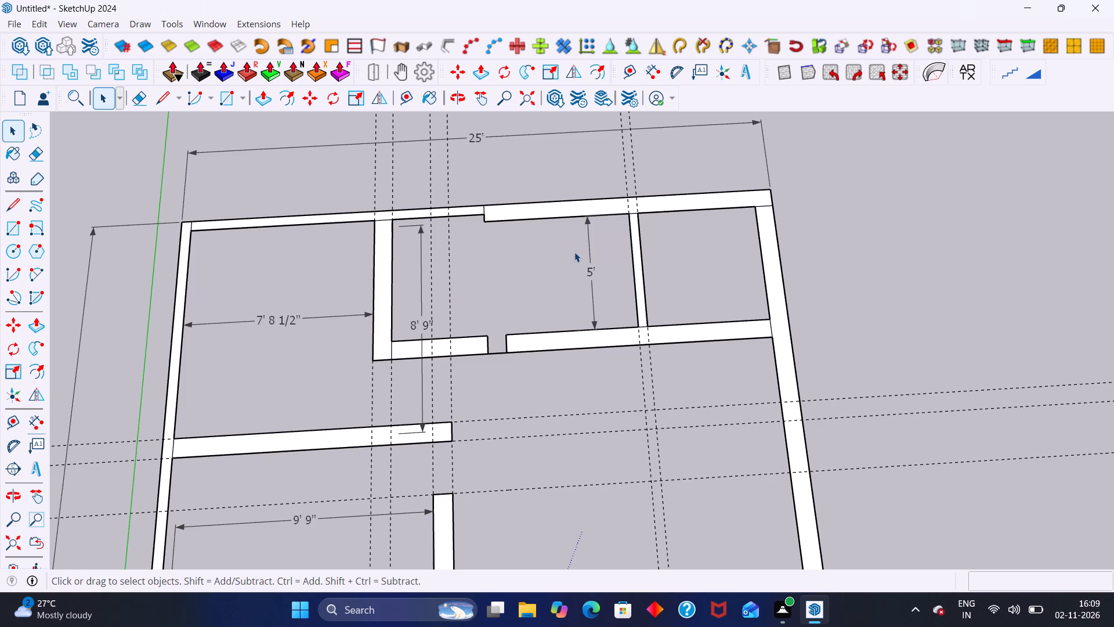
left_click(34, 424)
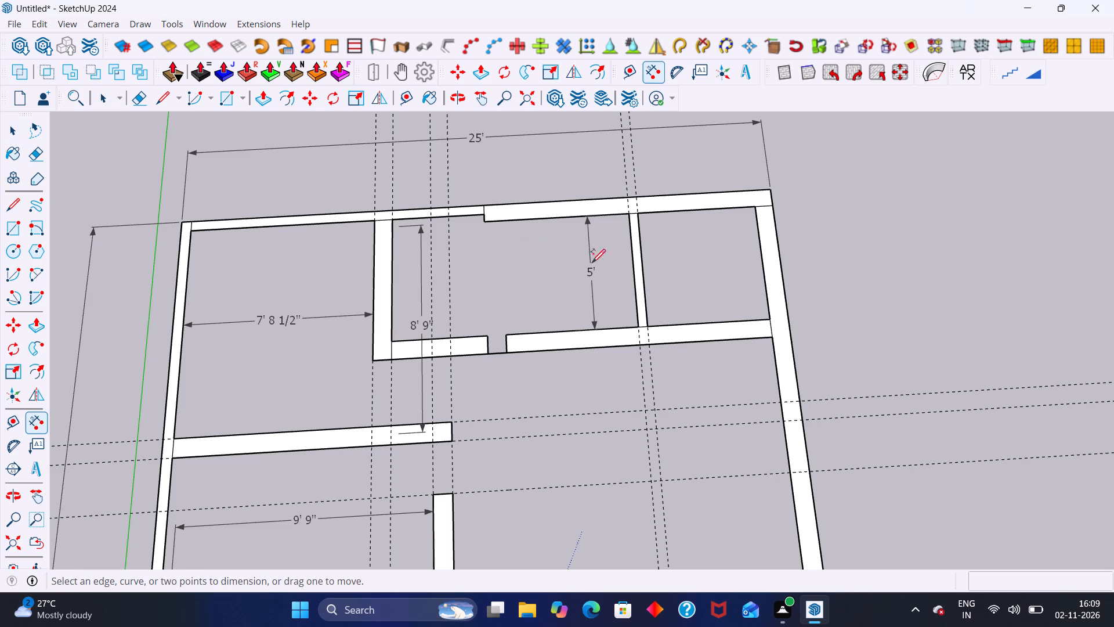
left_click(634, 264)
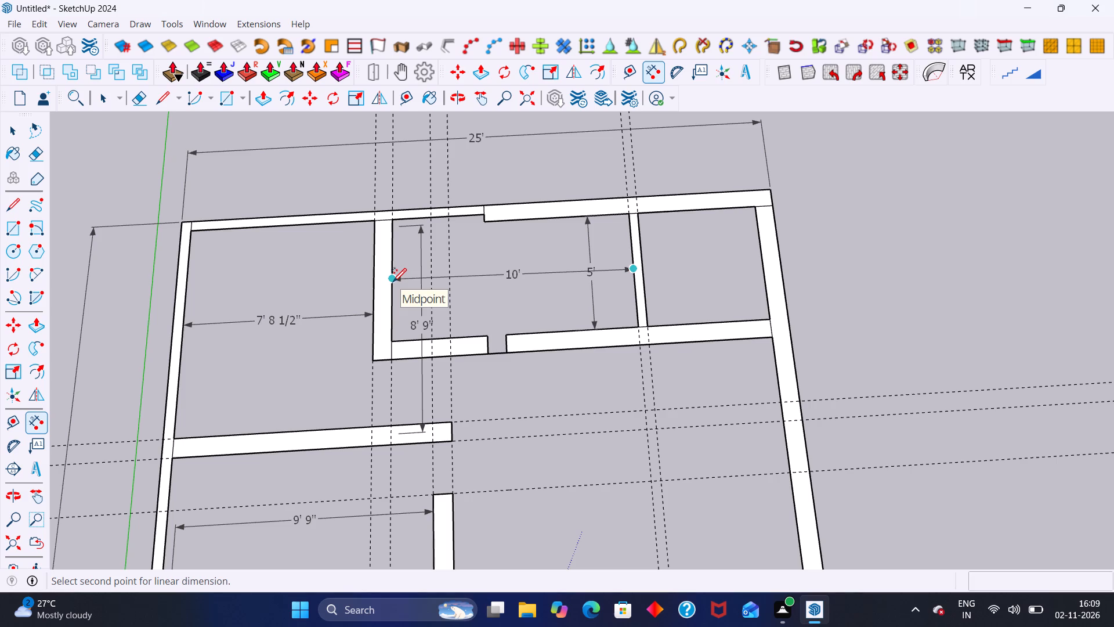
key("space")
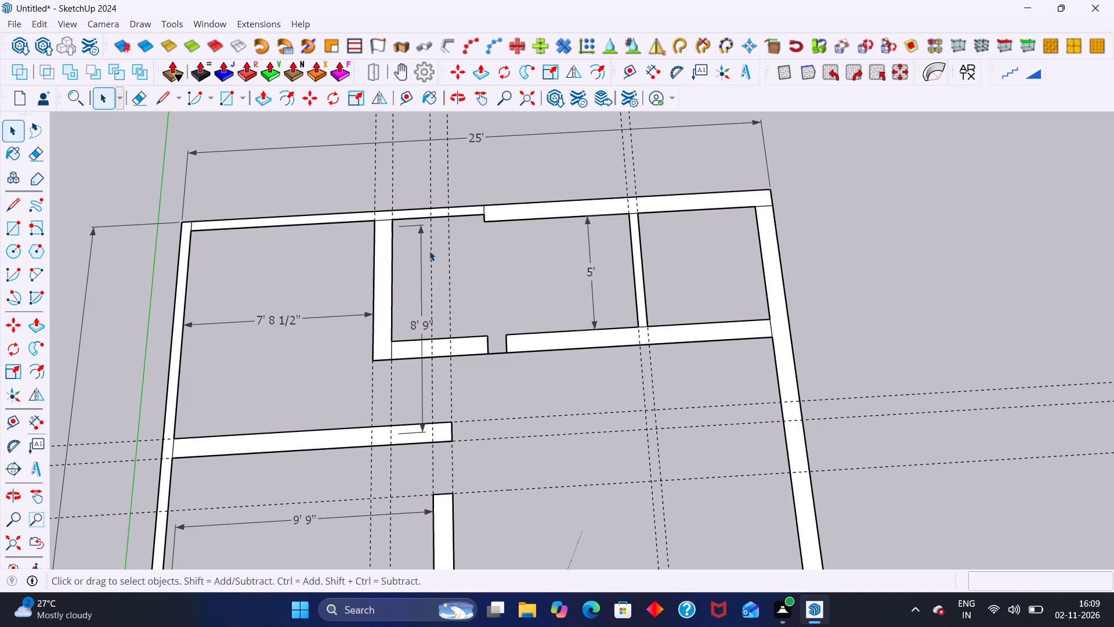
Place a guide 5" inside the 9" wall beside the 7' 8 1/2" room, offset from its face in the 5' deep rear room.
scroll(503, 254, "down", 3)
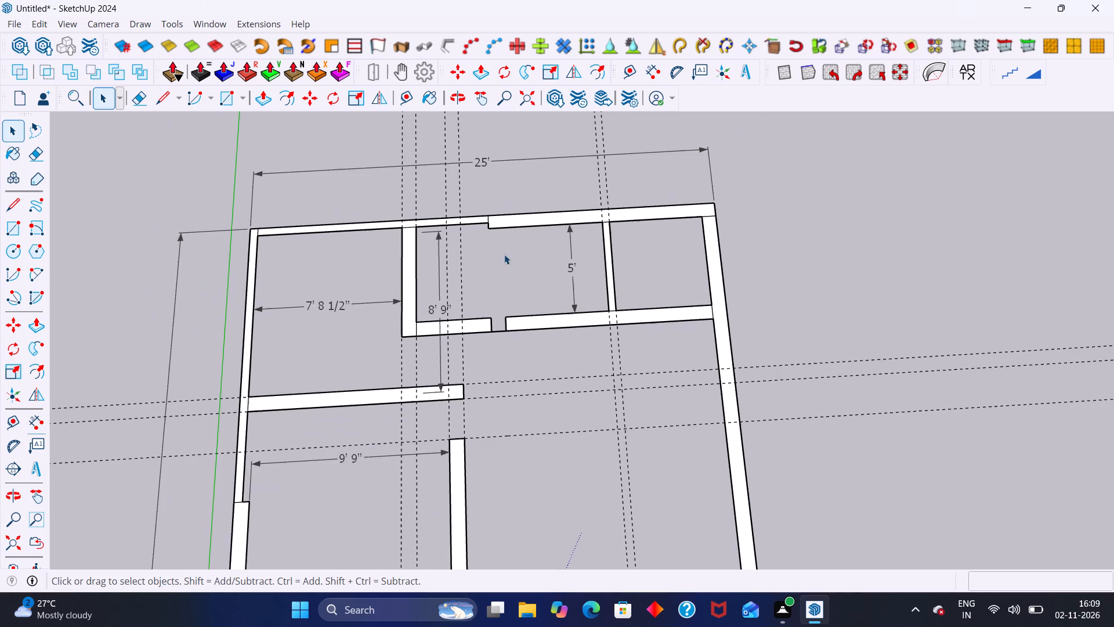
scroll(417, 251, "up", 11)
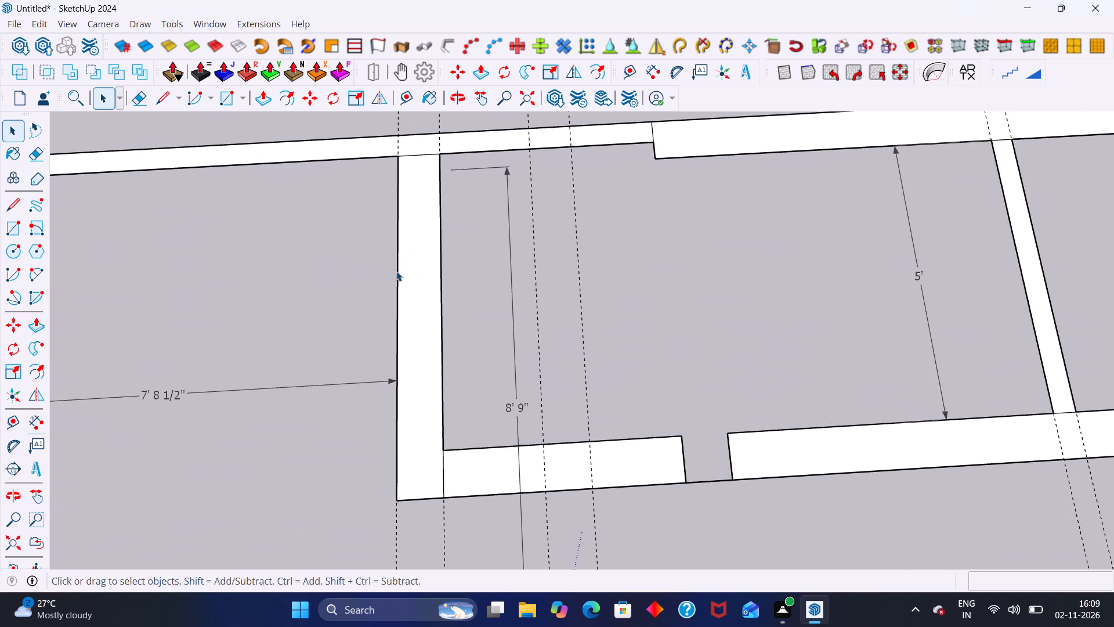
scroll(396, 271, "down", 6)
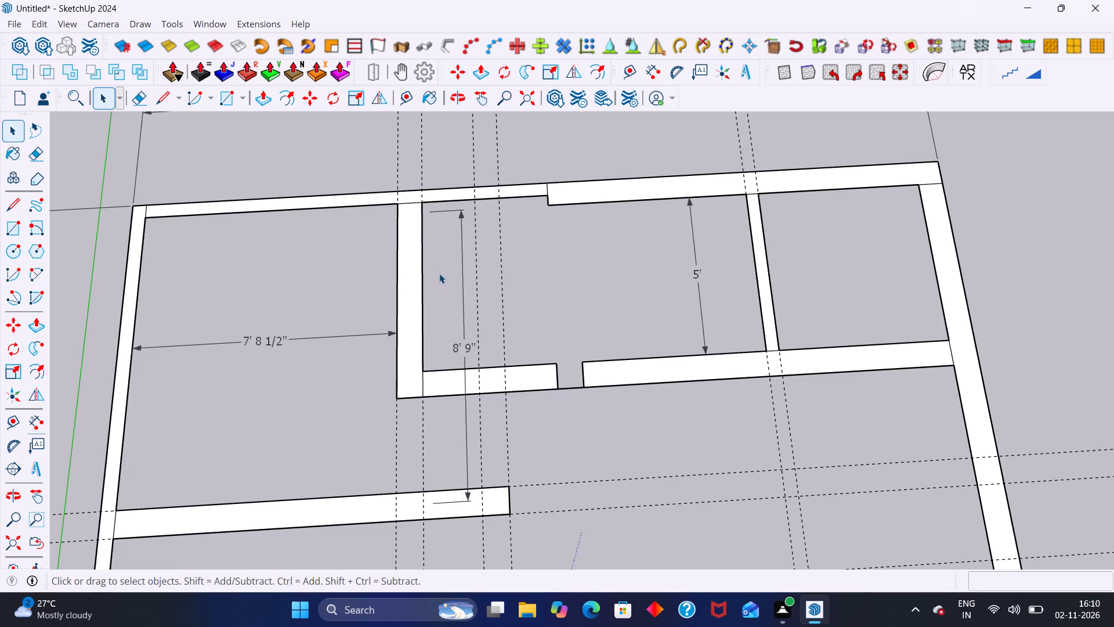
key("t")
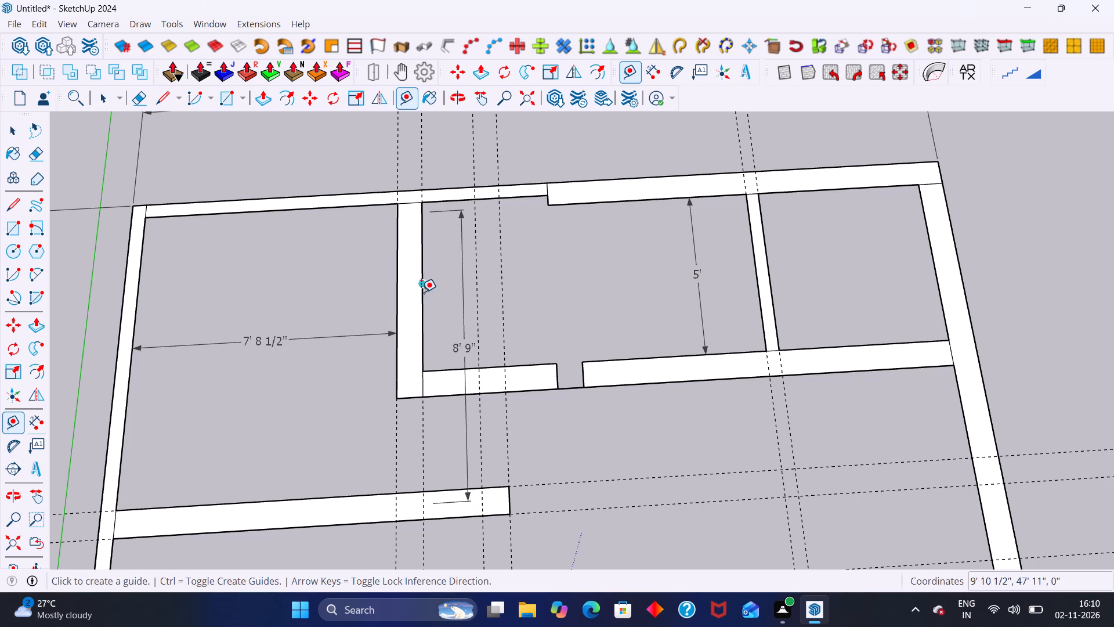
left_click(422, 291)
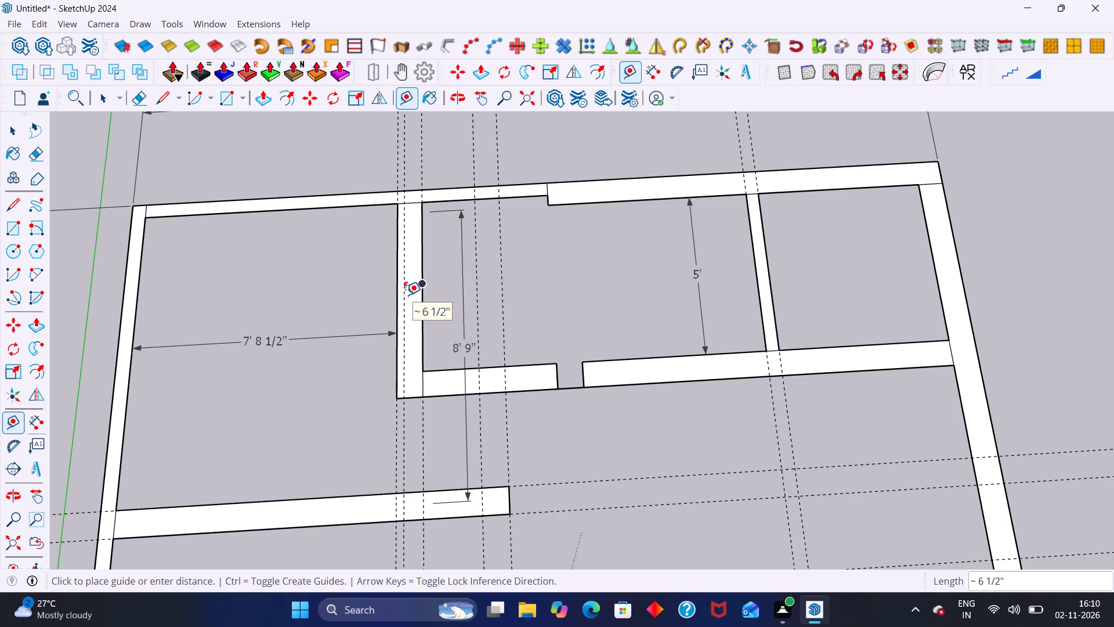
key("5")
key("Return")
key("space")
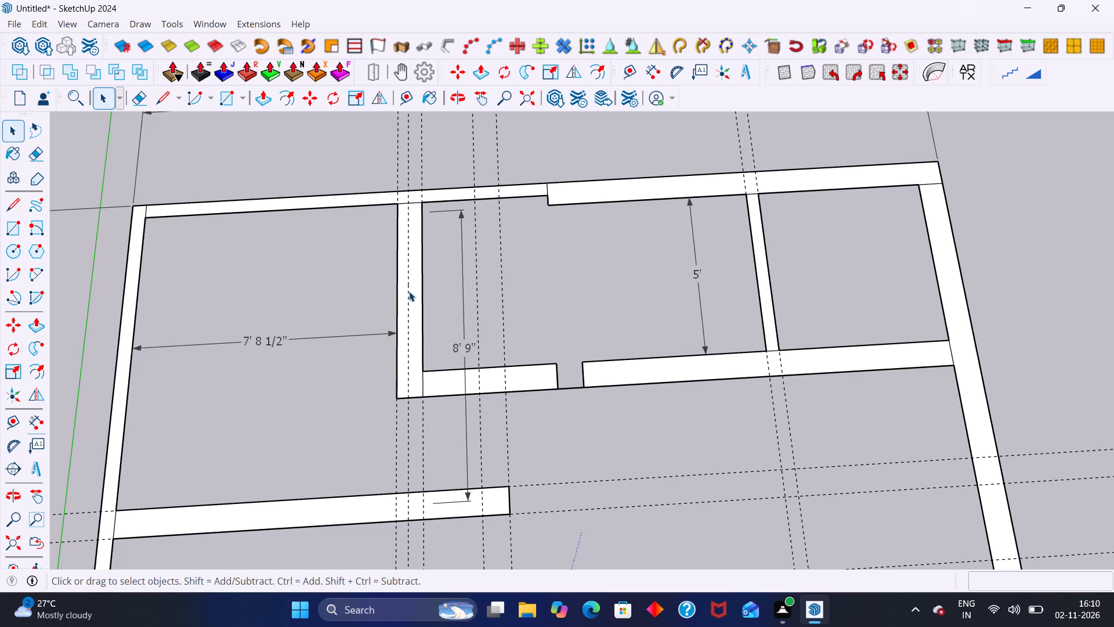
Draw a 5" wide rectangle along that 9" wall's full length, between the new guide and its rear-room face.
key("r")
left_click(408, 204)
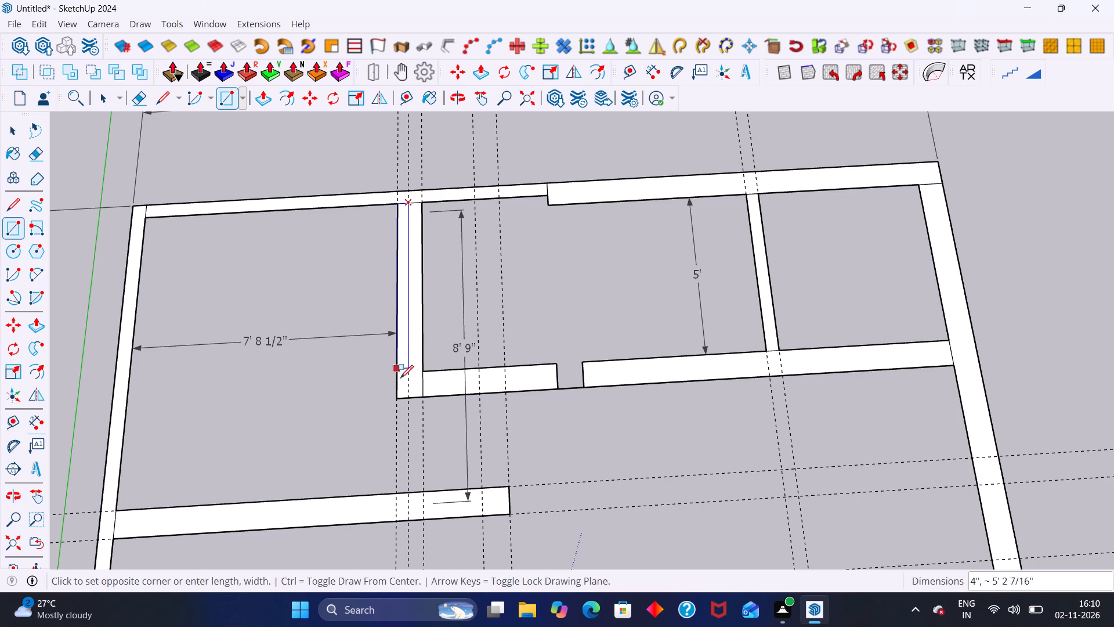
left_click(422, 397)
key("space")
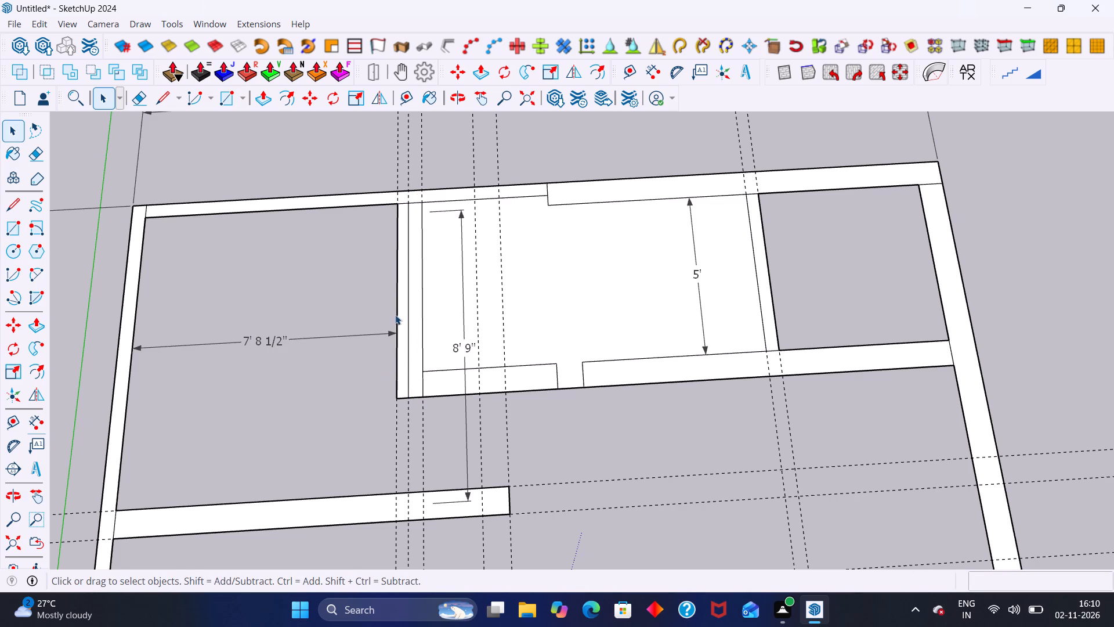
Delete the leftover 4" strip of the old 9" wall along with its side and end edges.
left_click(404, 228)
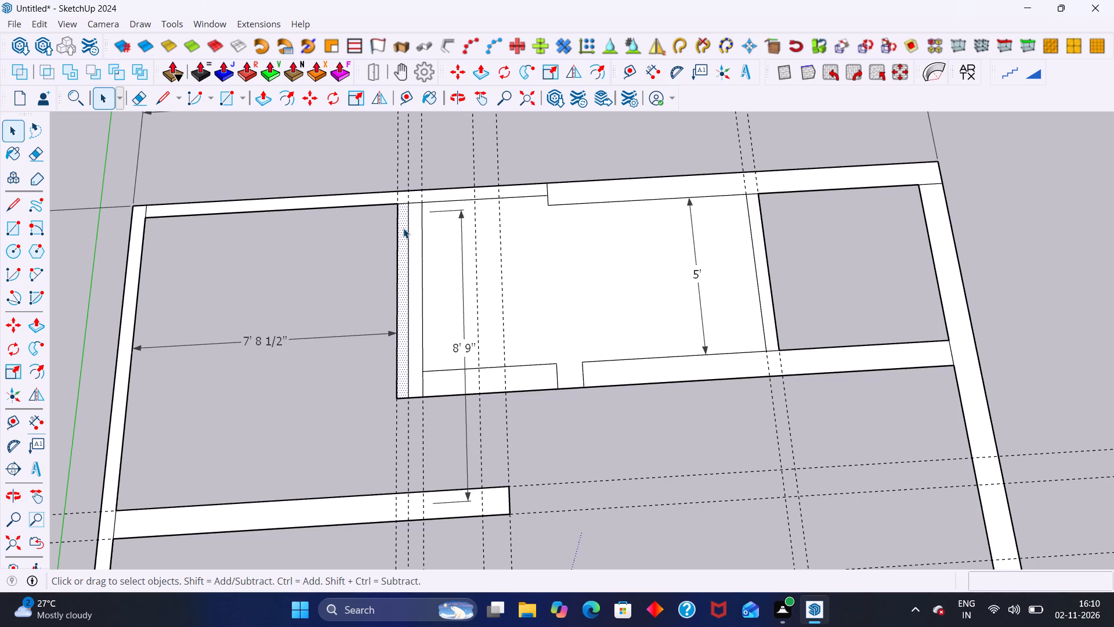
key("Delete")
left_click(397, 227)
key("Delete")
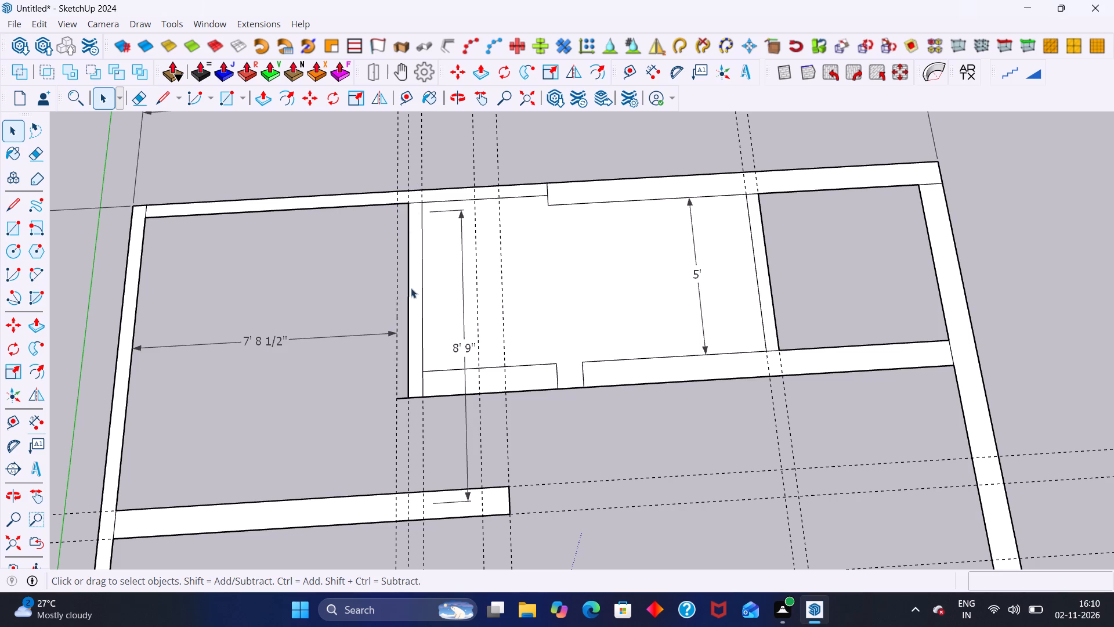
left_click(398, 398)
key("Delete")
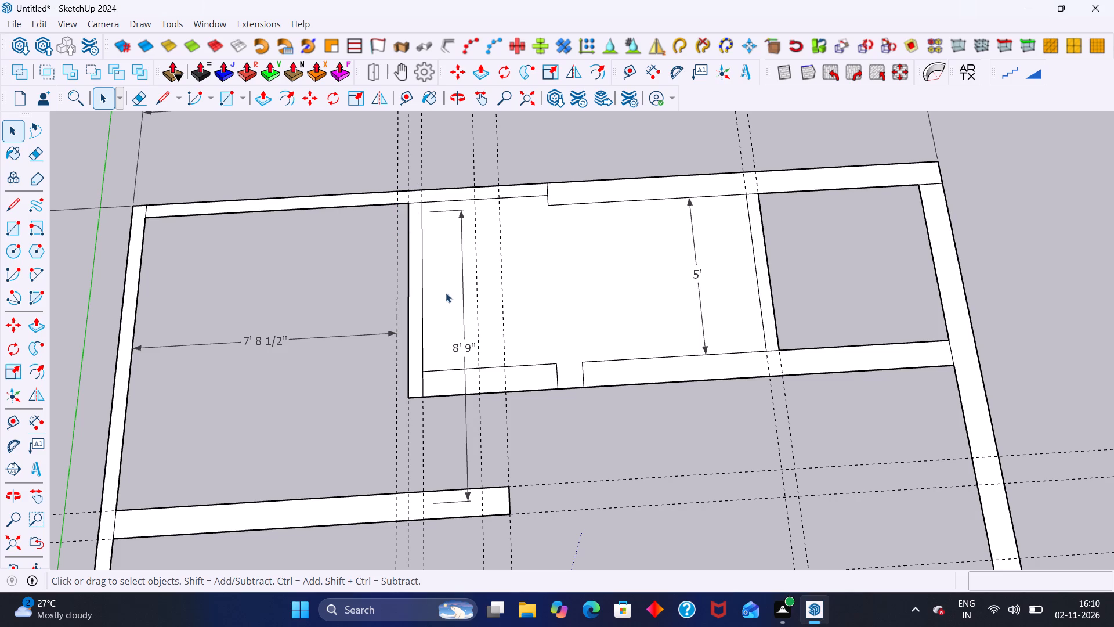
Delete the floor face filling the rear room between the 5" wall and the 4 1/2" partition.
left_click(446, 293)
key("Delete")
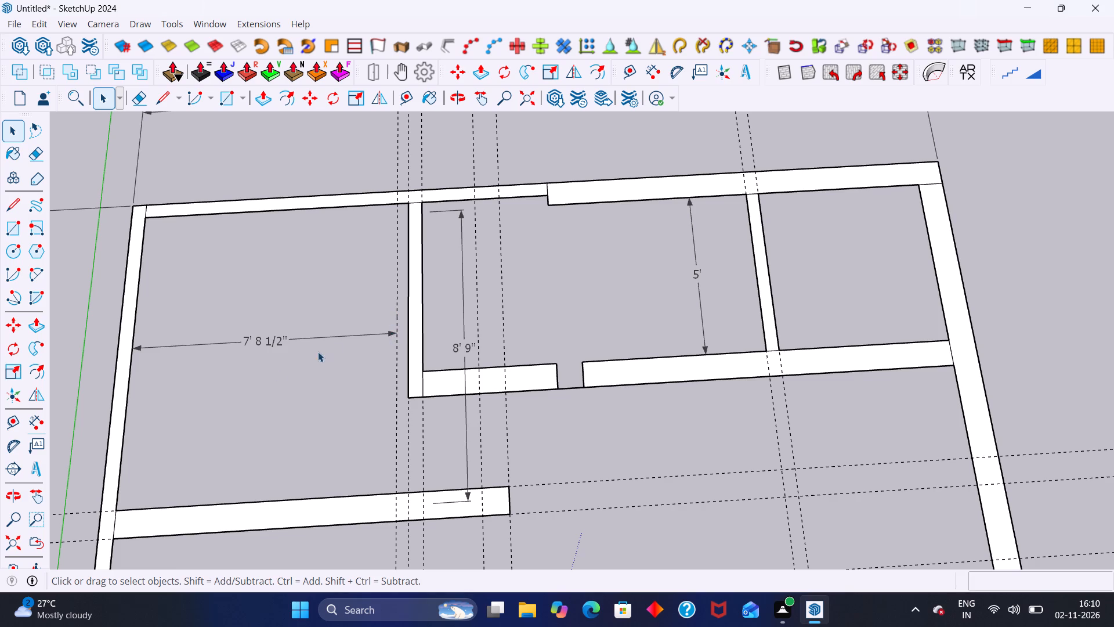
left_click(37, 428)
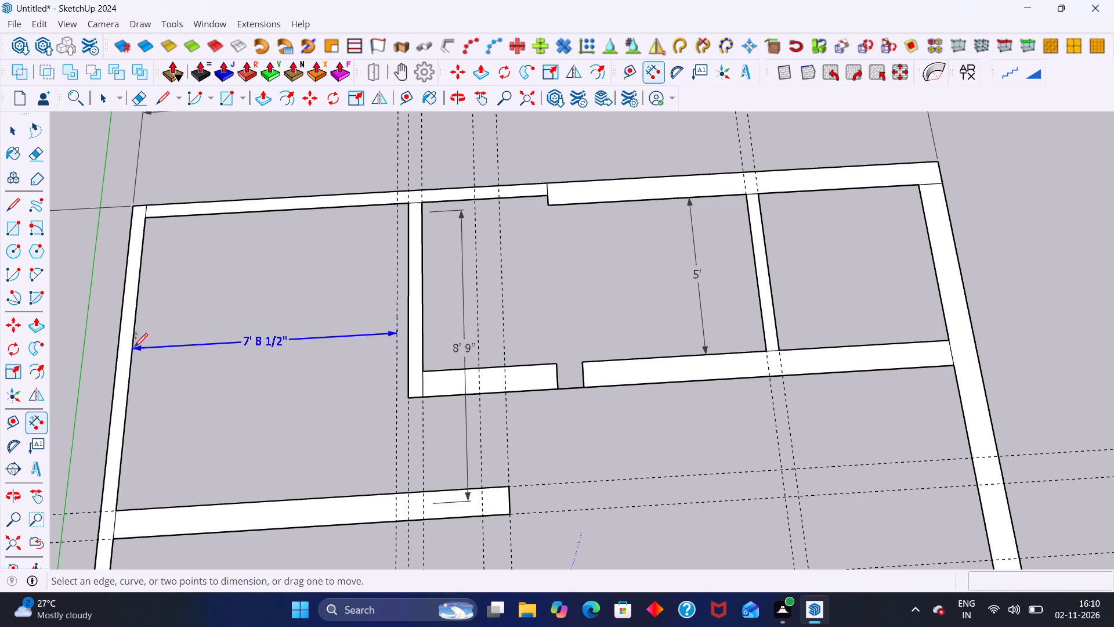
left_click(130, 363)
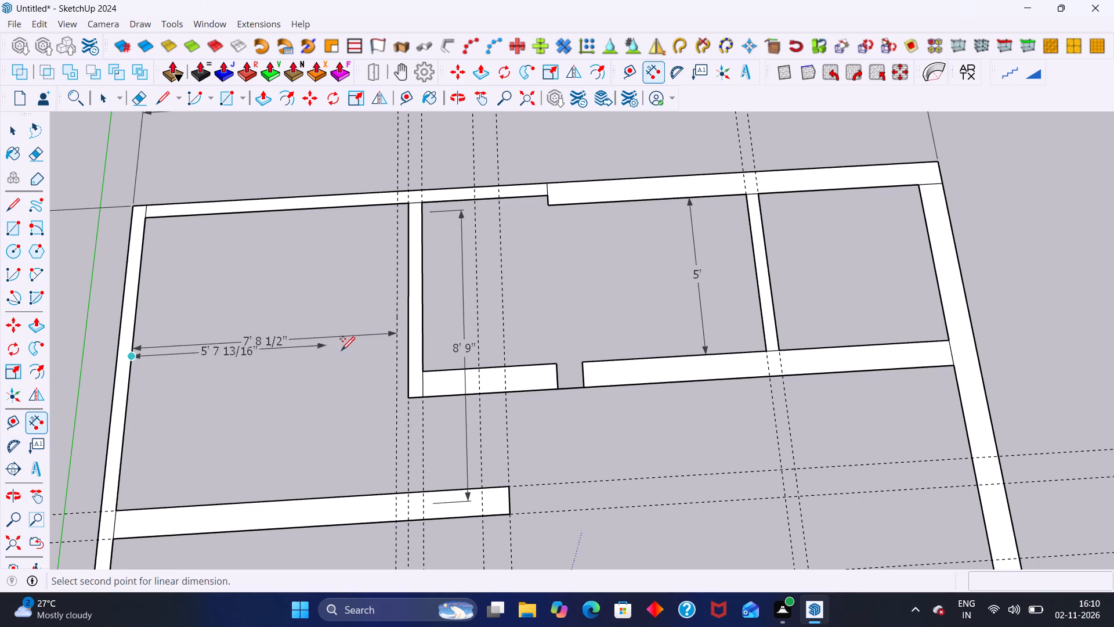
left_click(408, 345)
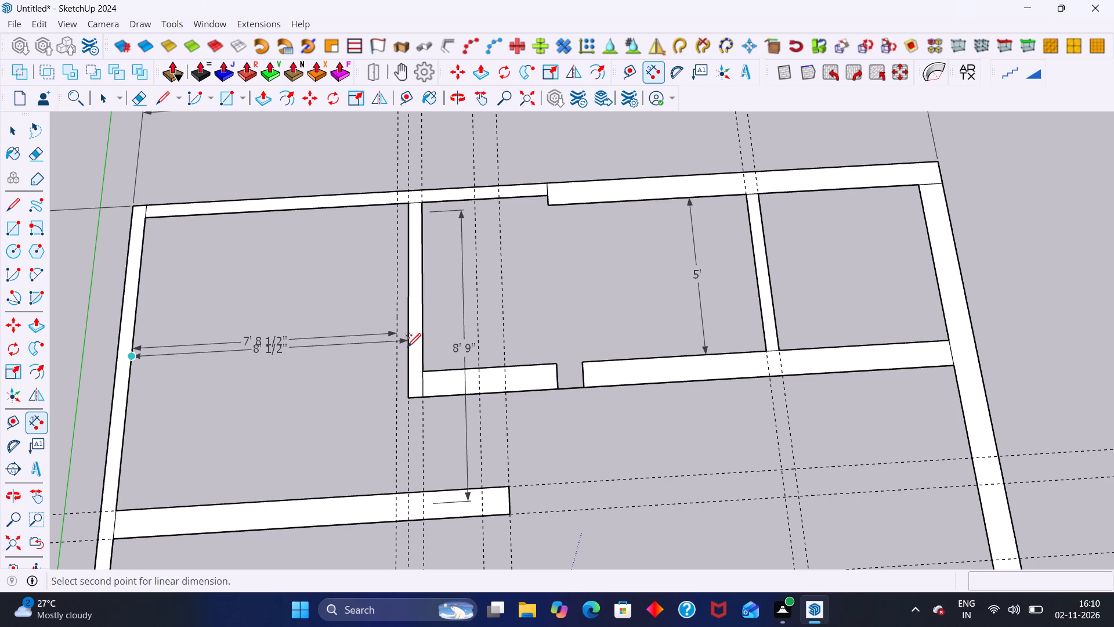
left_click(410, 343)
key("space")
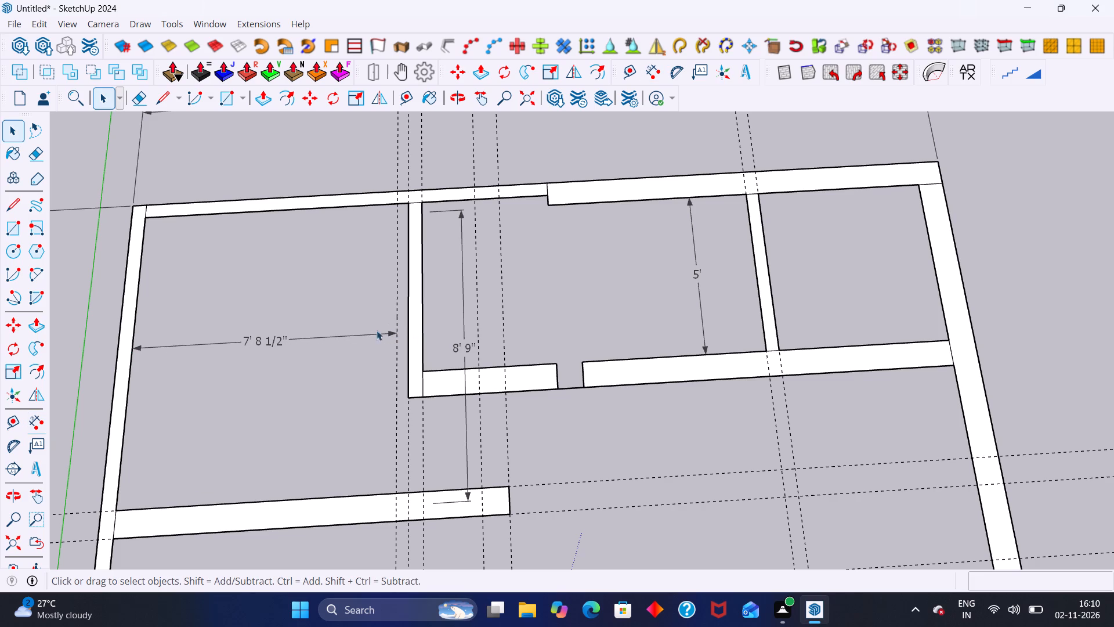
Delete the 7' 8 1/2" width dimension from the rear corner room.
left_click(314, 334)
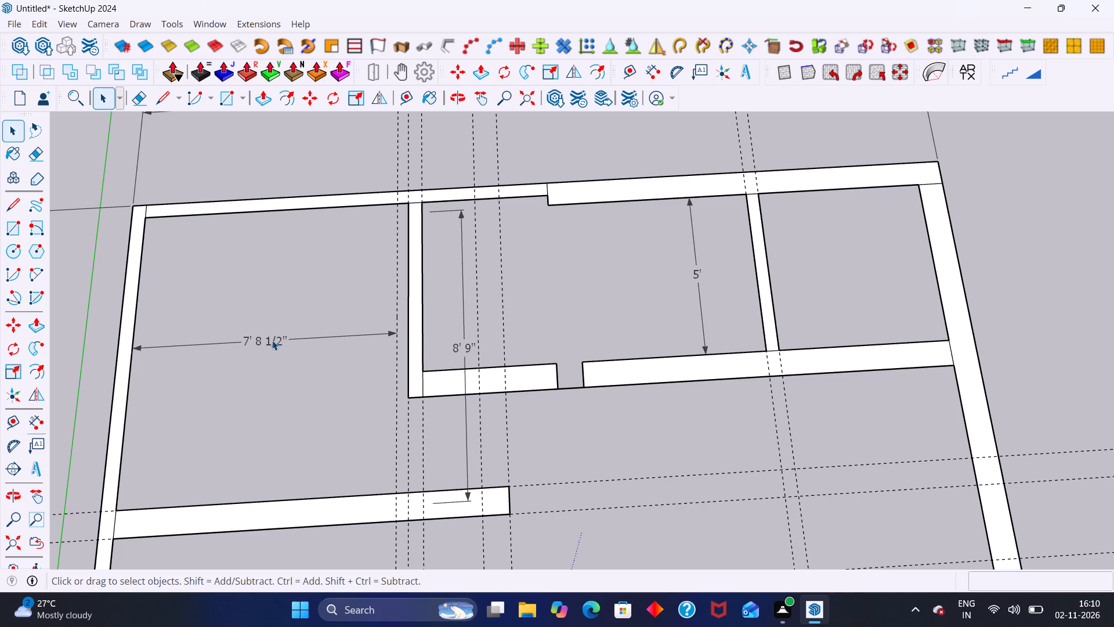
left_click(272, 340)
key("Delete")
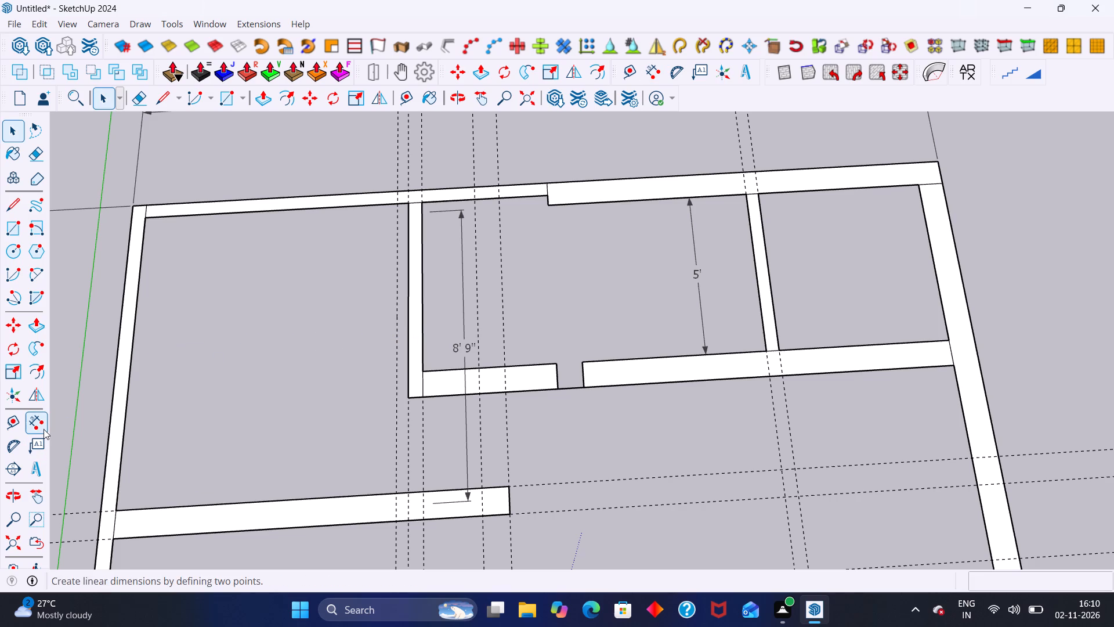
Measure the rear corner room's width from the outer side wall's inner face to the 5" wall.
left_click(44, 429)
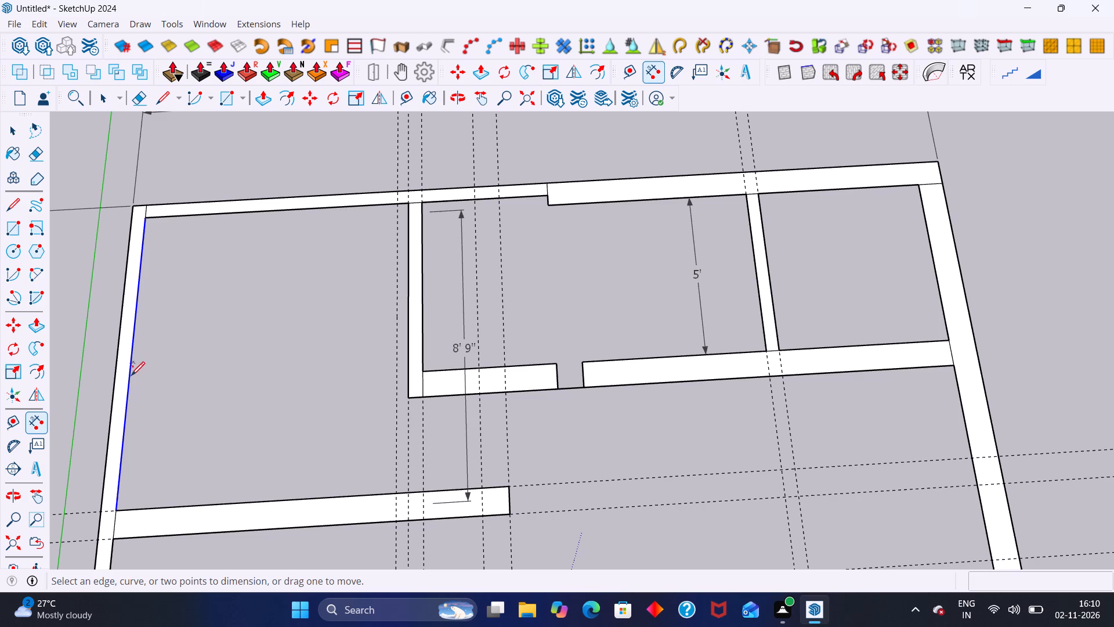
left_click(129, 358)
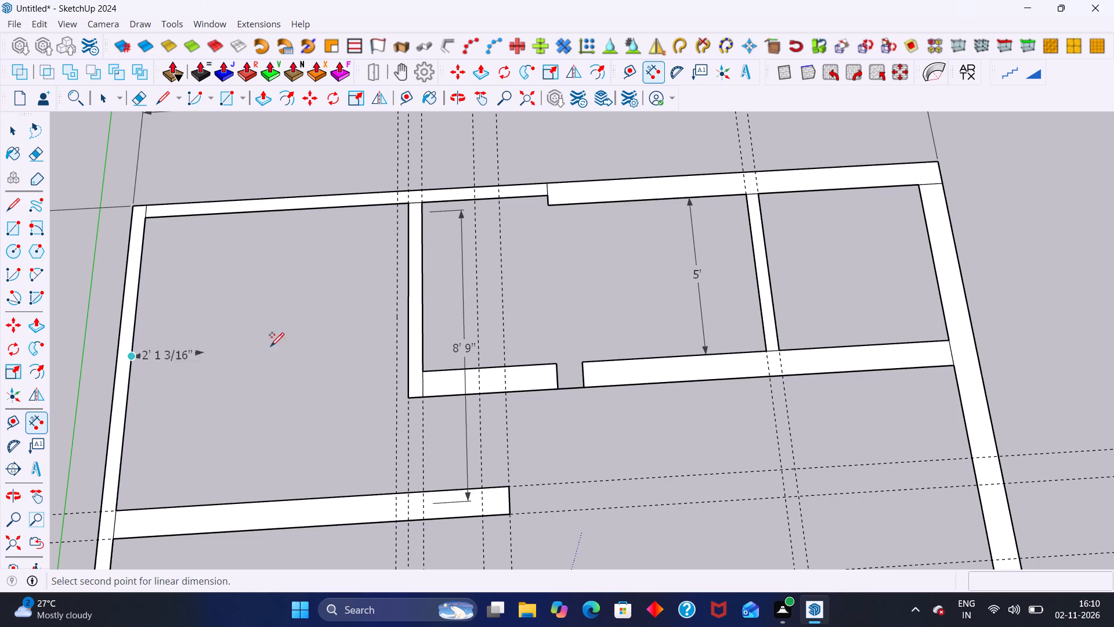
left_click(408, 349)
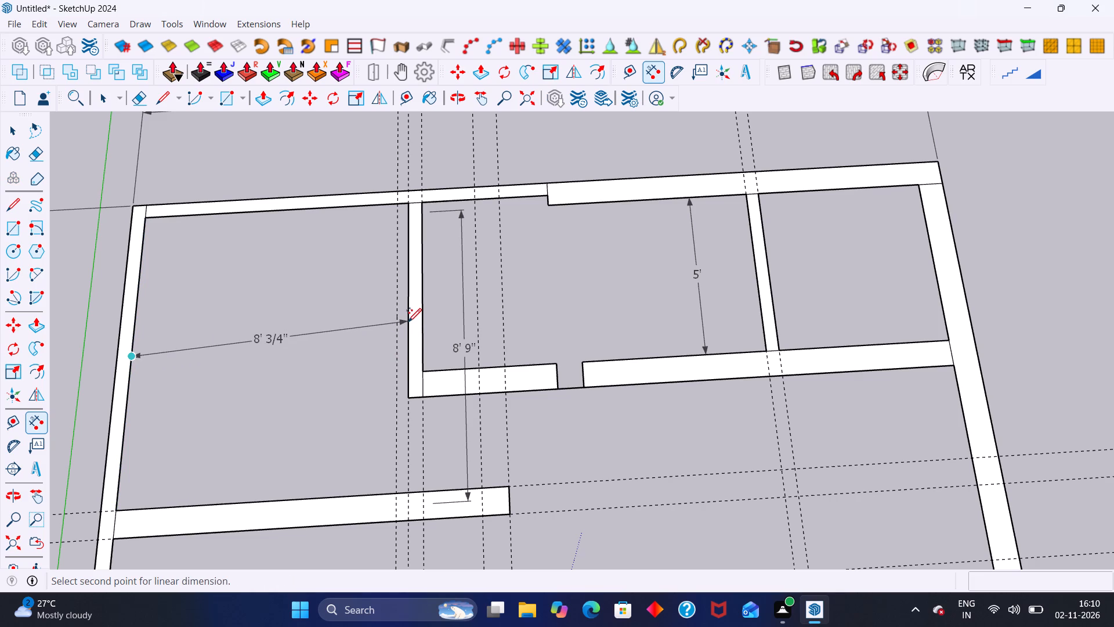
left_click(408, 341)
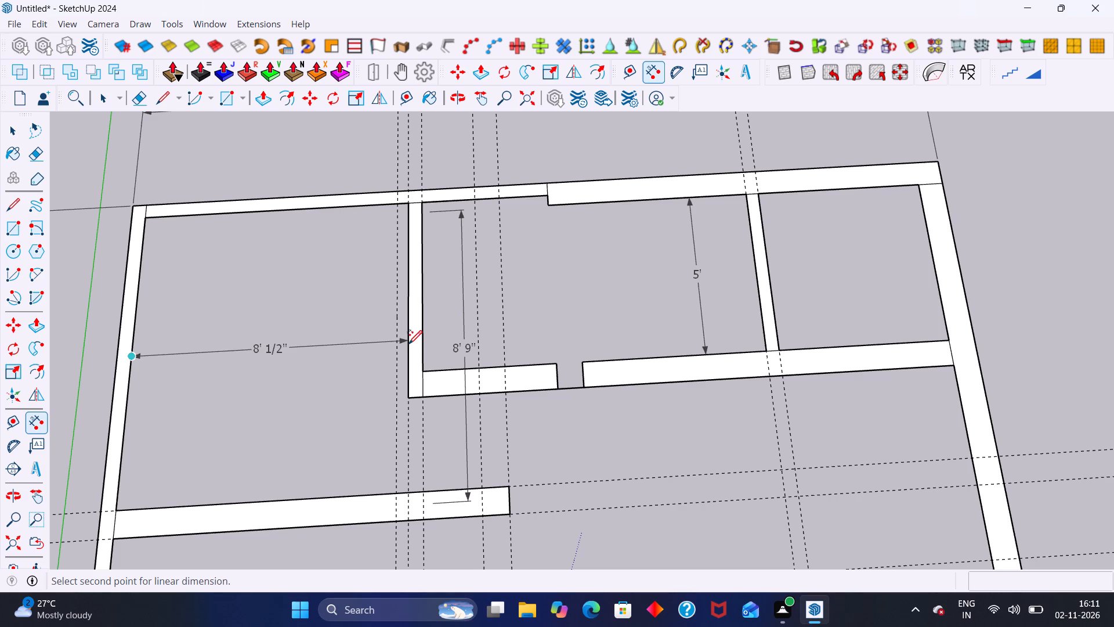
key("space")
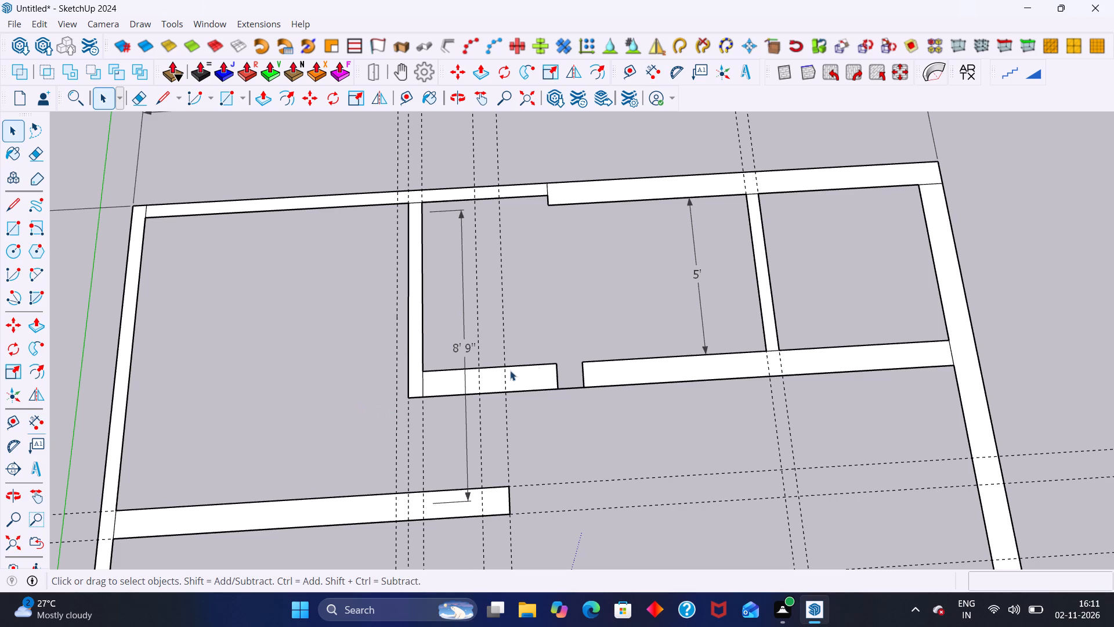
Delete all the construction guides from the model.
scroll(517, 319, "down", 10)
middle_click_drag(456, 319, 447, 308)
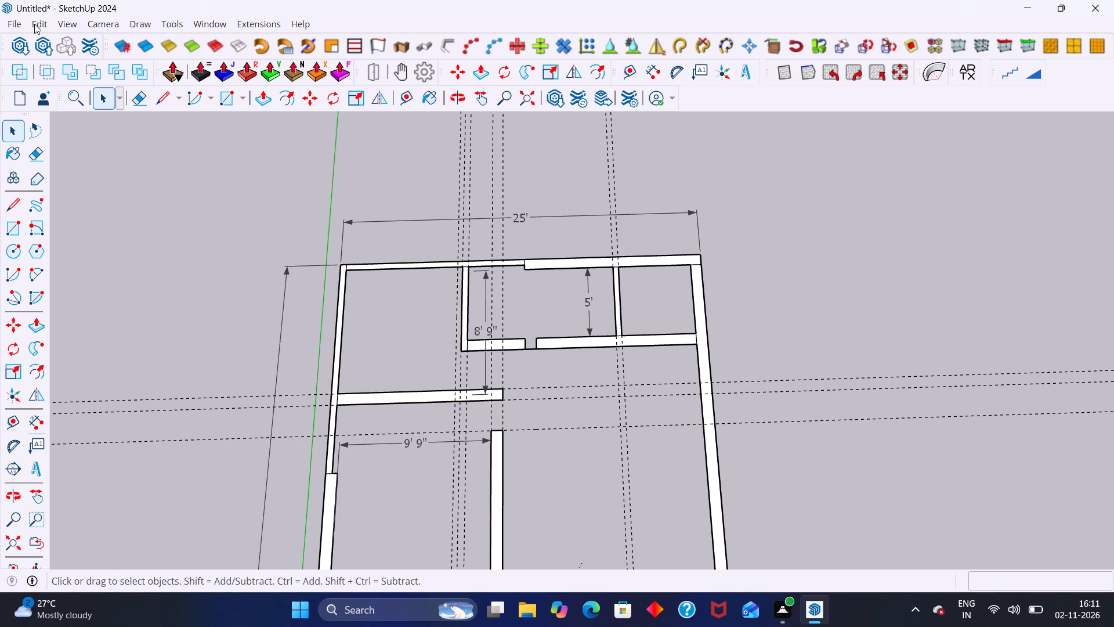
left_click(34, 24)
left_click(55, 171)
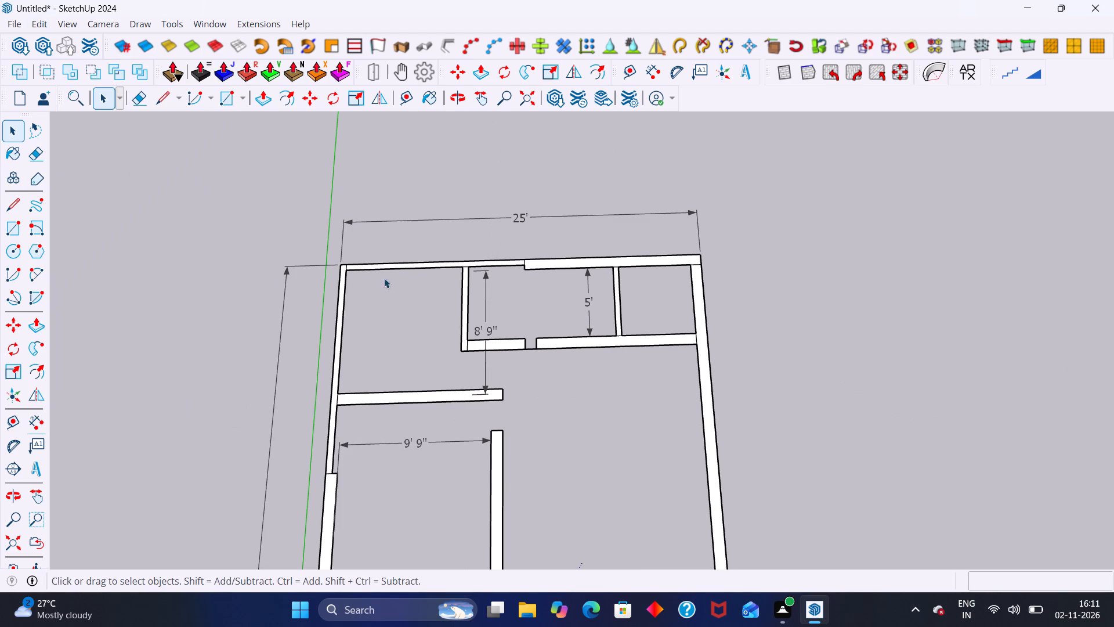
Delete the leftover edge spanning the gap in the wall in front of the 5' deep rear room.
scroll(458, 307, "down", 7)
scroll(266, 183, "up", 1)
scroll(265, 170, "down", 5)
scroll(346, 265, "up", 10)
middle_click_drag(374, 240, 376, 264)
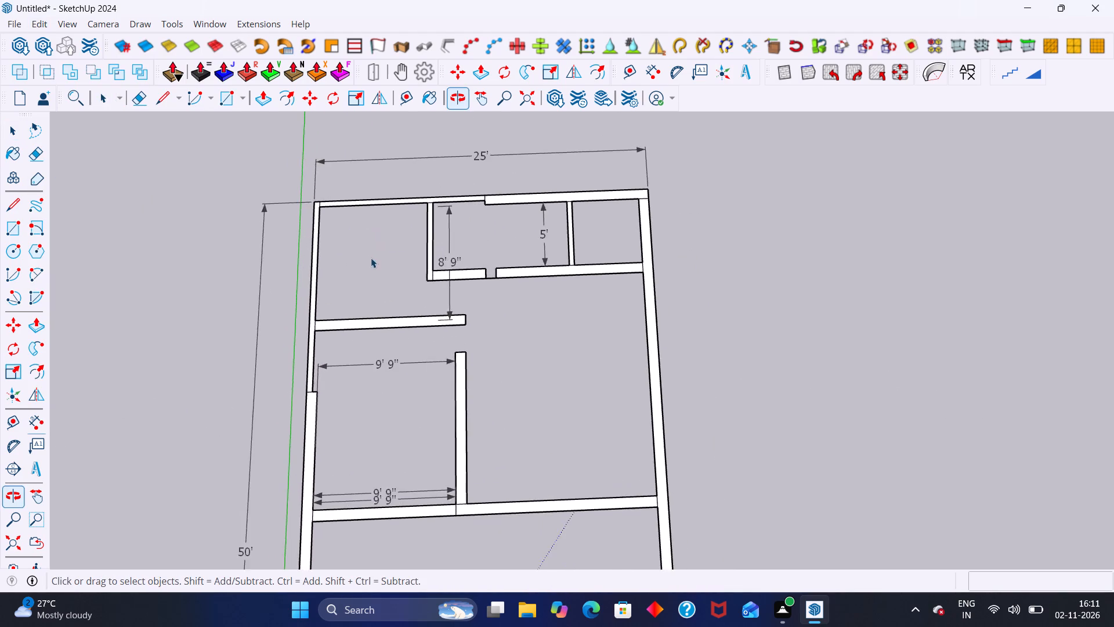
scroll(384, 251, "up", 7)
scroll(386, 219, "down", 6)
scroll(503, 256, "up", 8)
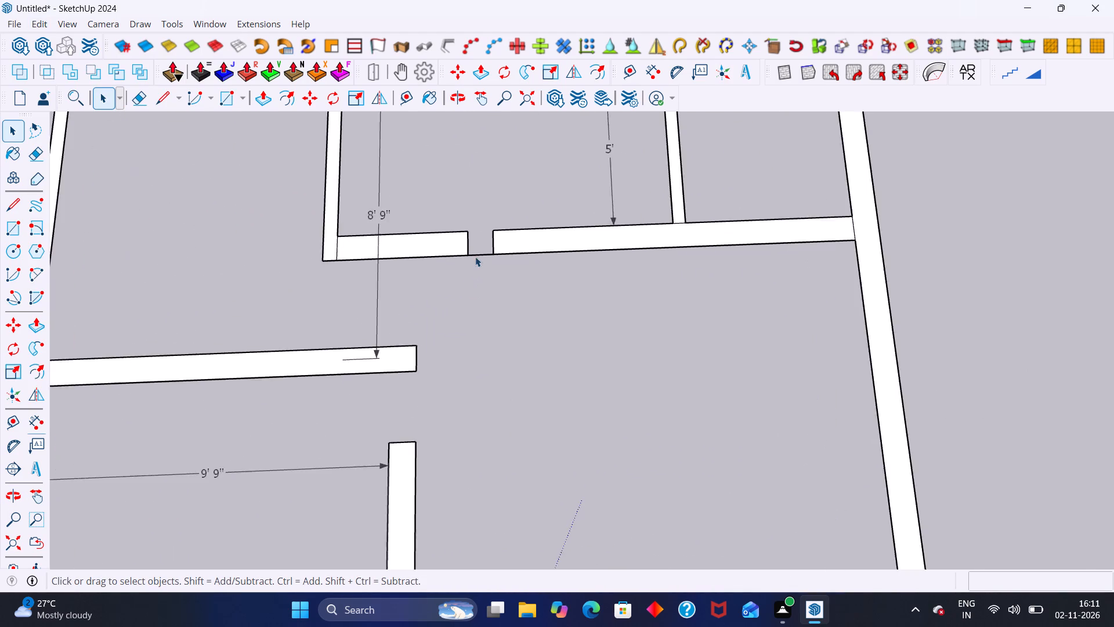
scroll(475, 257, "up", 4)
left_click(477, 254)
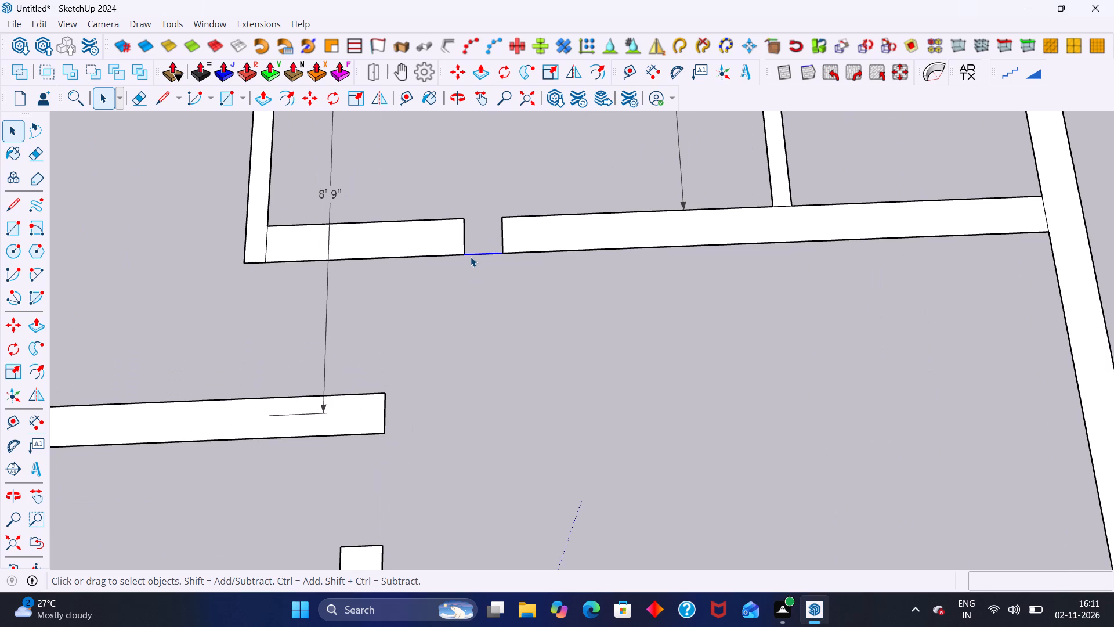
key("Delete")
Delete the two overlapping 9' 9" dimensions beside the cross wall, keeping the one near the partition's free end.
scroll(468, 264, "down", 11)
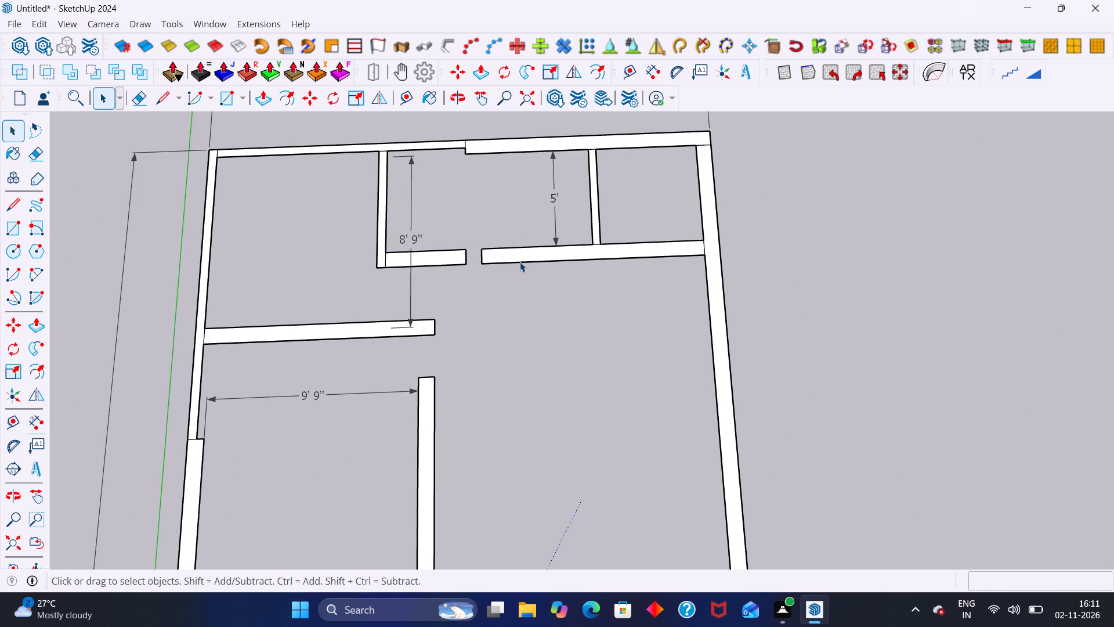
scroll(540, 255, "down", 5)
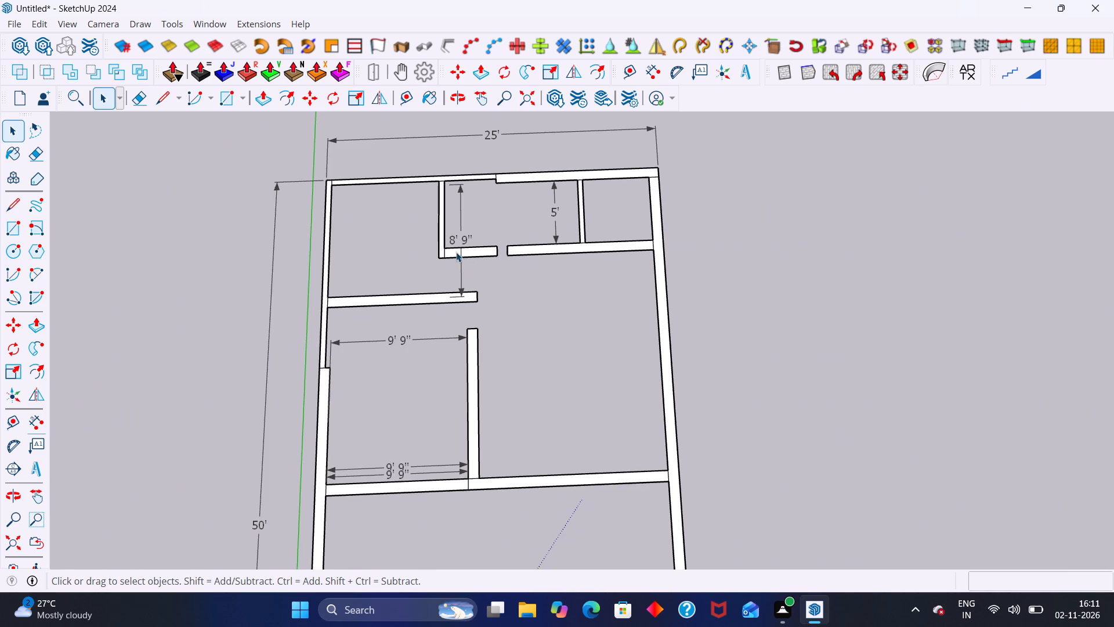
scroll(379, 262, "up", 3)
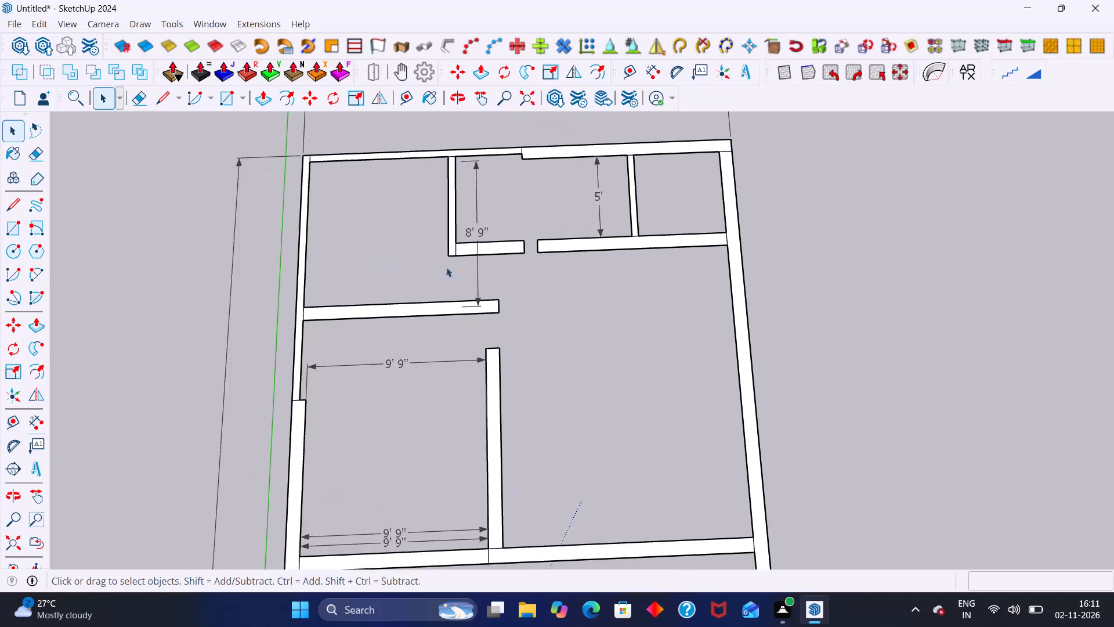
scroll(446, 267, "up", 1)
scroll(464, 264, "down", 13)
scroll(433, 297, "up", 3)
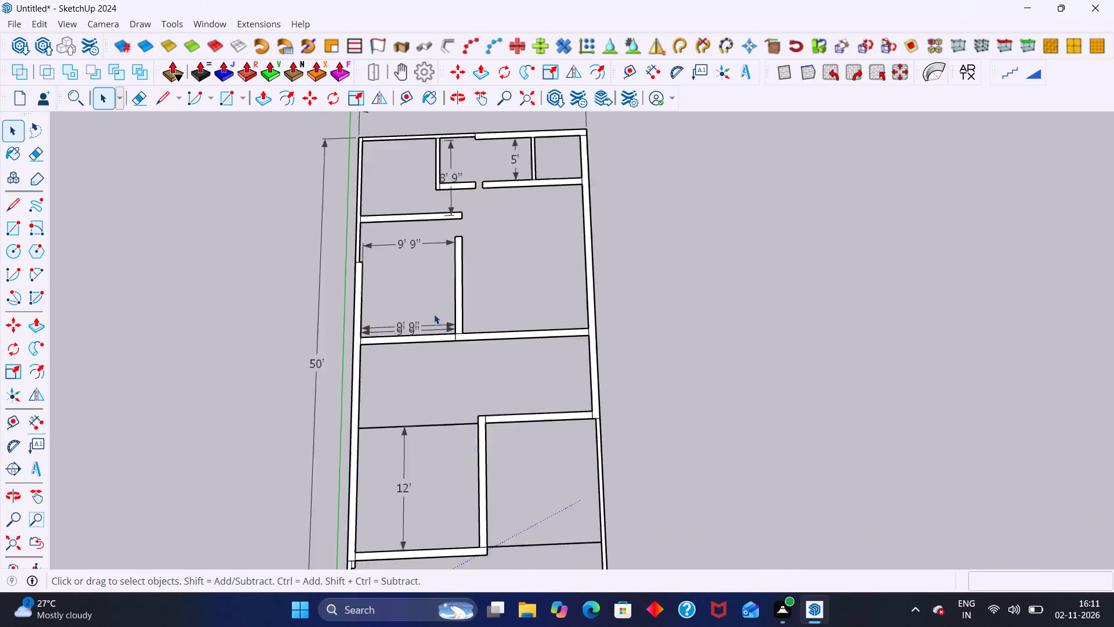
scroll(434, 314, "up", 10)
left_click(476, 365)
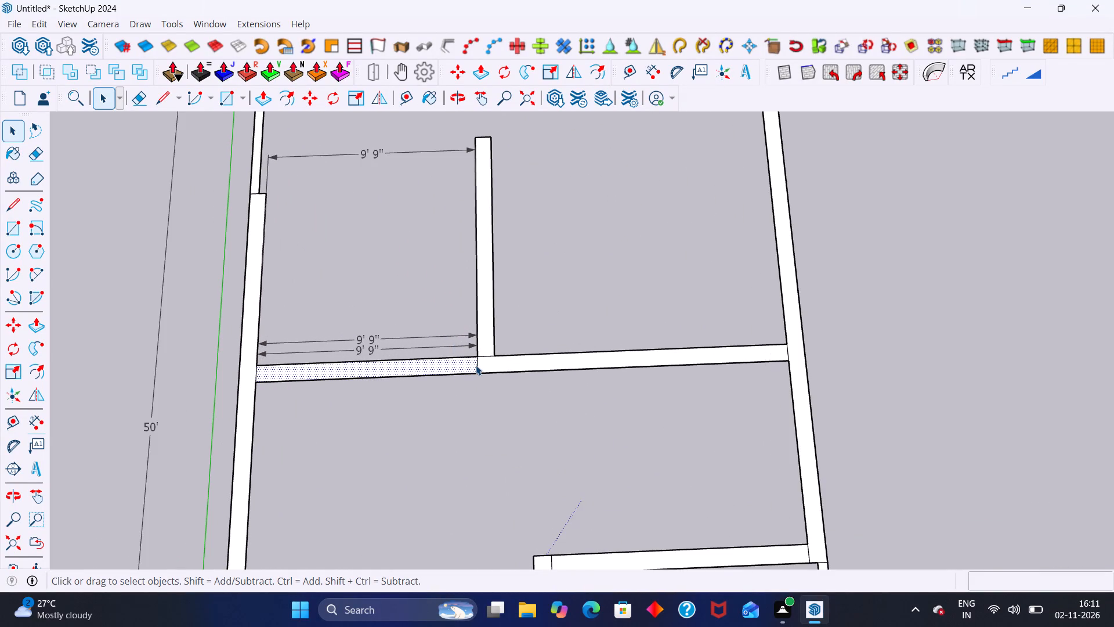
left_click(442, 299)
scroll(494, 287, "down", 4)
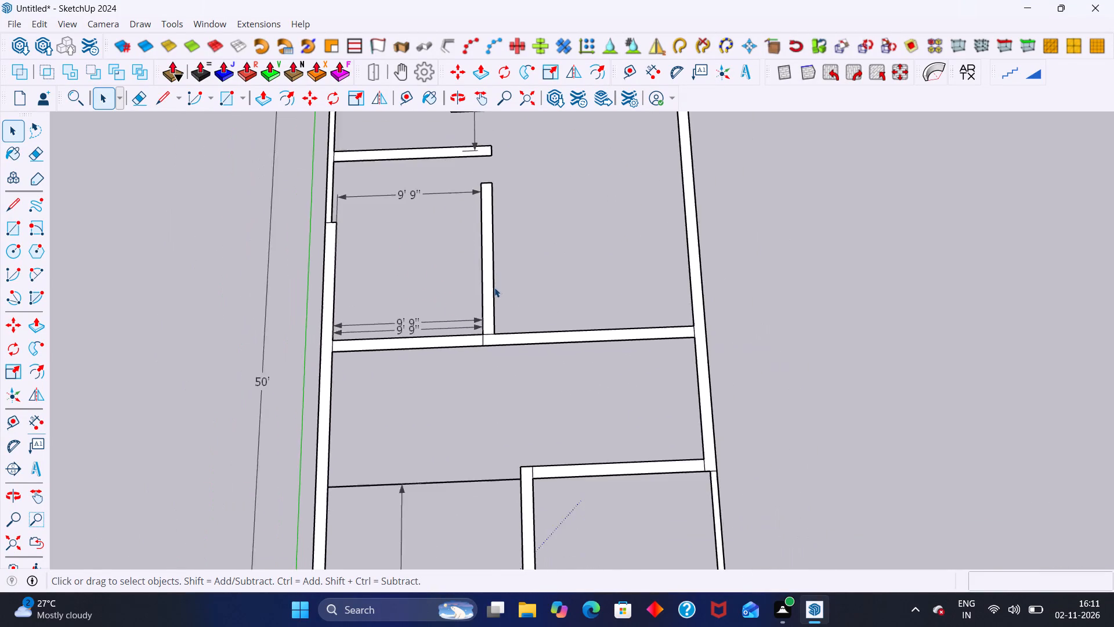
scroll(494, 287, "down", 5)
left_click(451, 308)
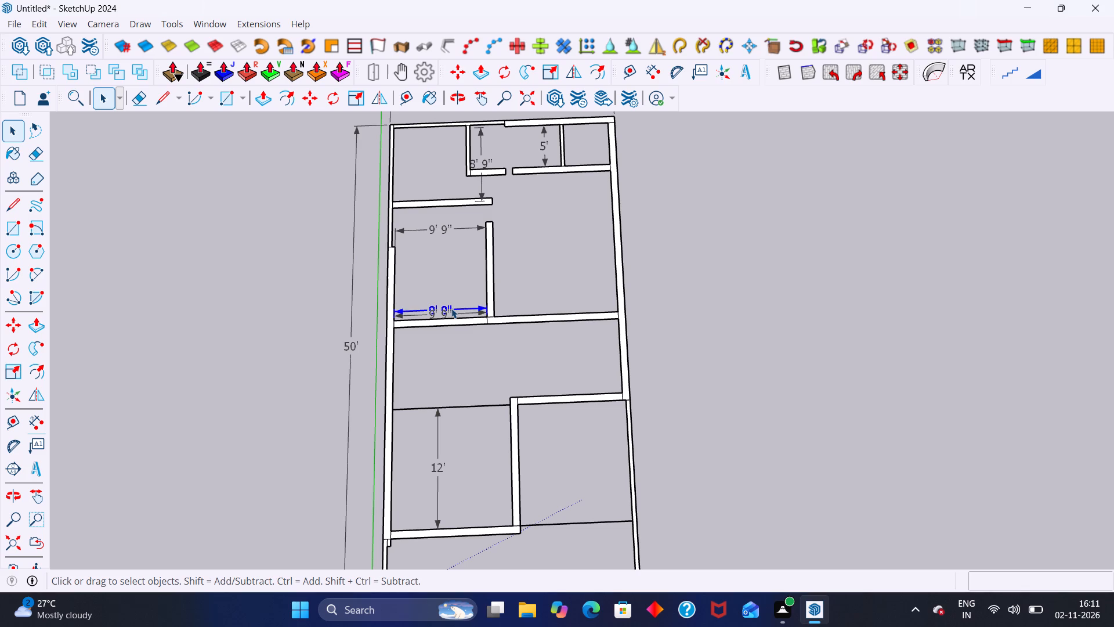
key("Delete")
left_click(435, 311)
key("Delete")
Examine the whole 25' by 50' plan and its rear rooms for walls still missing.
scroll(435, 318, "down", 1)
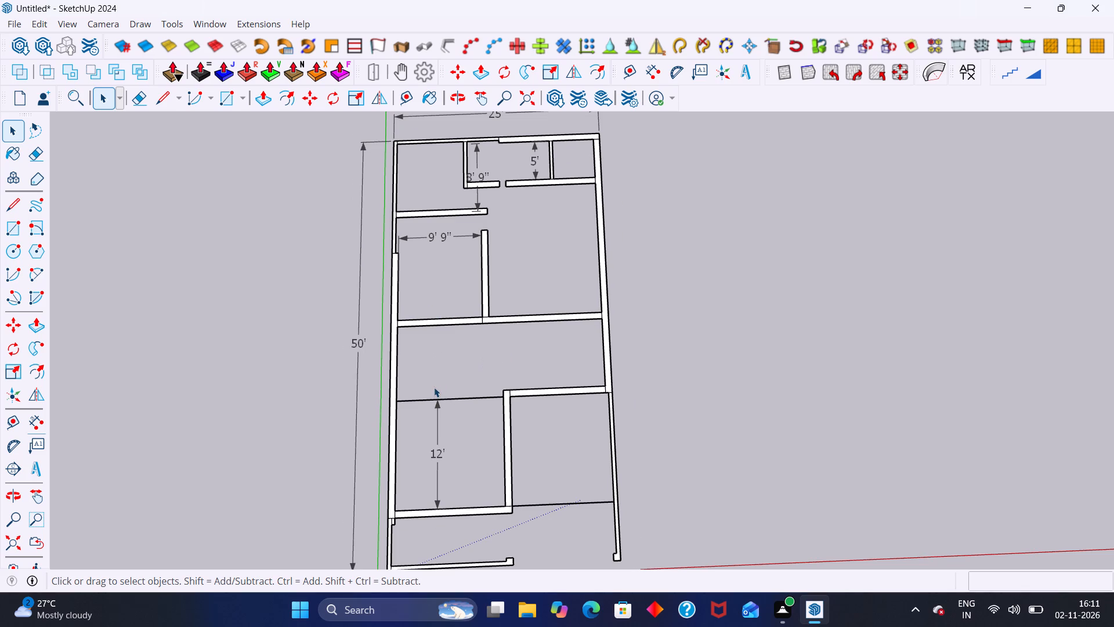
scroll(429, 334, "down", 6)
scroll(406, 372, "up", 5)
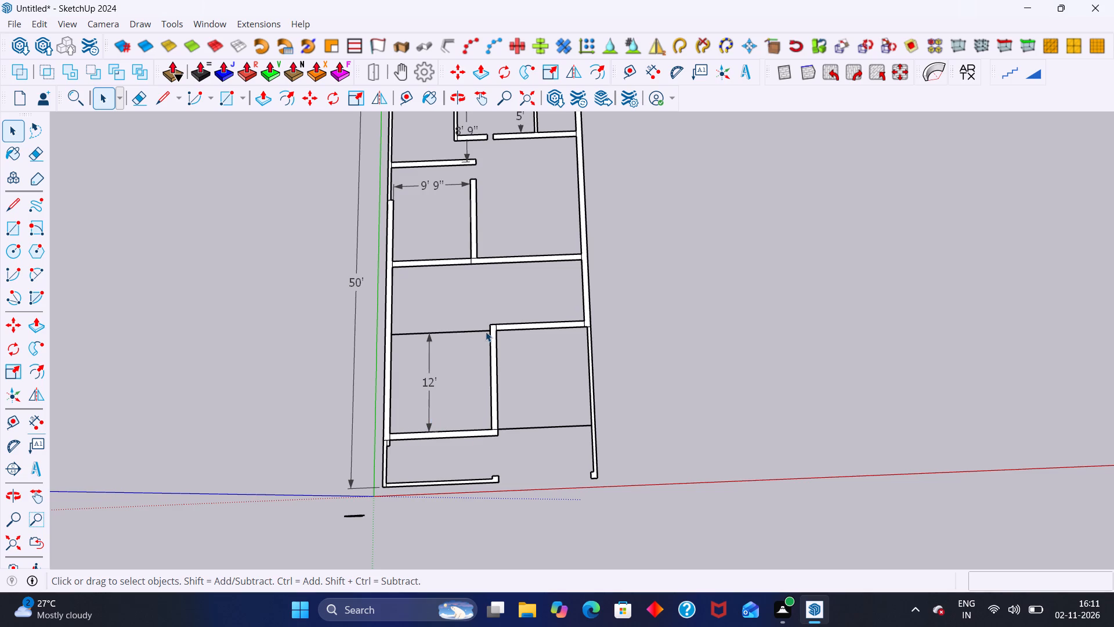
scroll(467, 299, "up", 2)
scroll(462, 299, "down", 3)
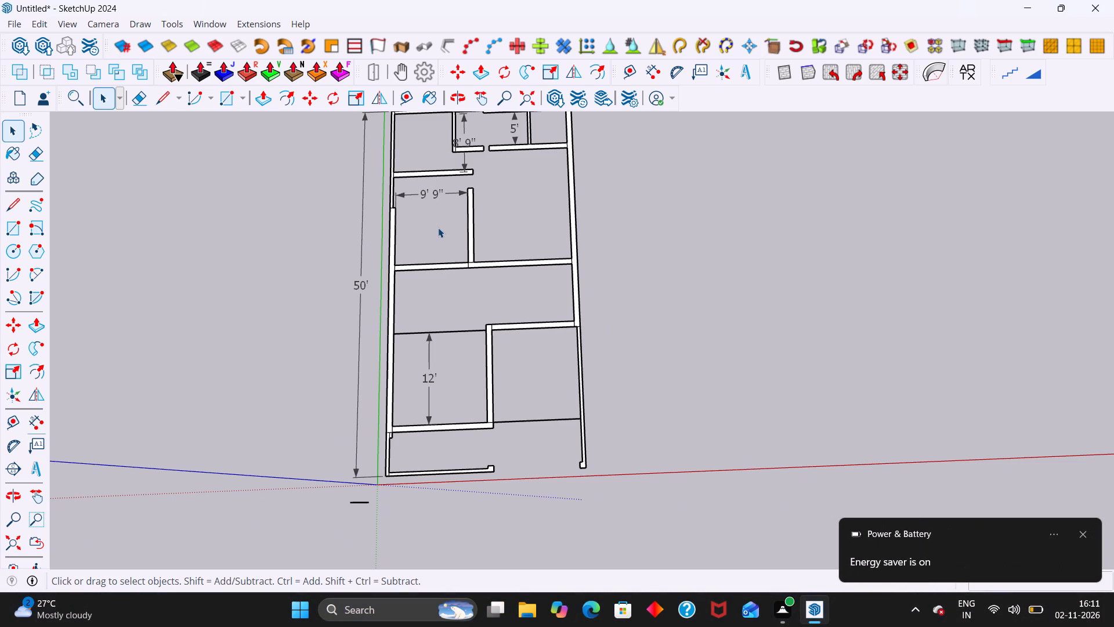
scroll(513, 232, "down", 1)
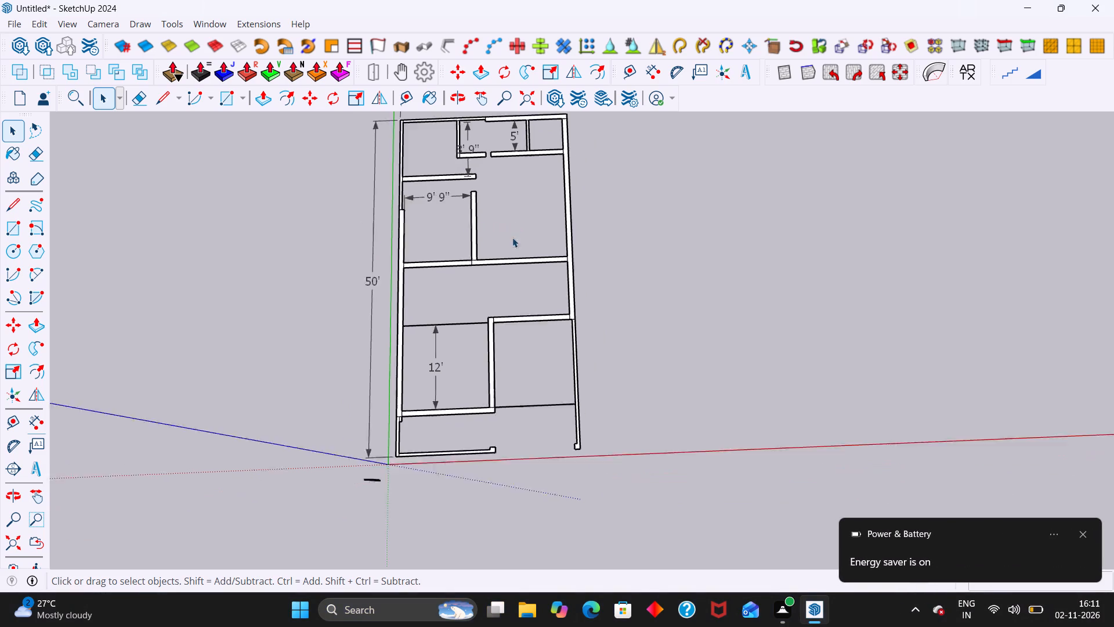
scroll(512, 237, "down", 6)
scroll(490, 177, "up", 4)
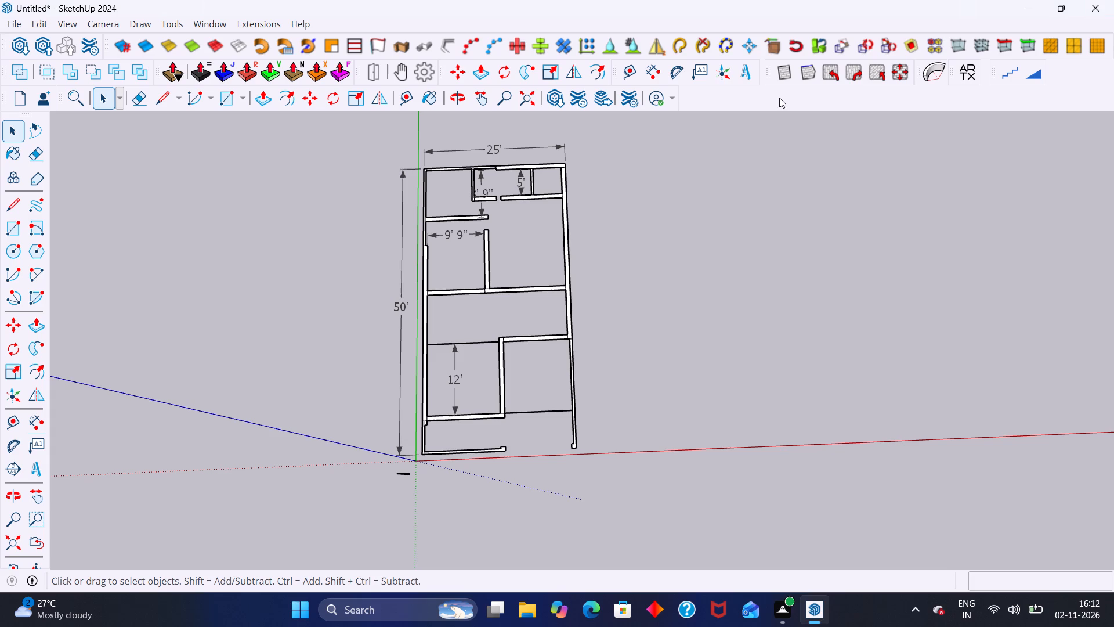
scroll(276, 194, "down", 7)
scroll(319, 226, "up", 8)
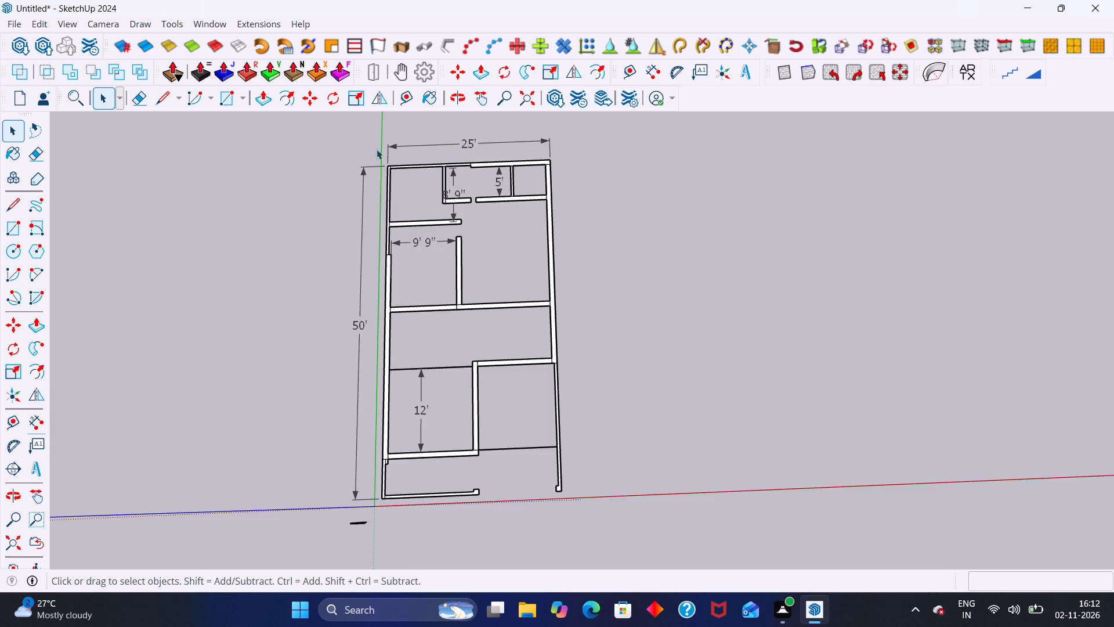
scroll(410, 117, "up", 7)
scroll(395, 201, "down", 3)
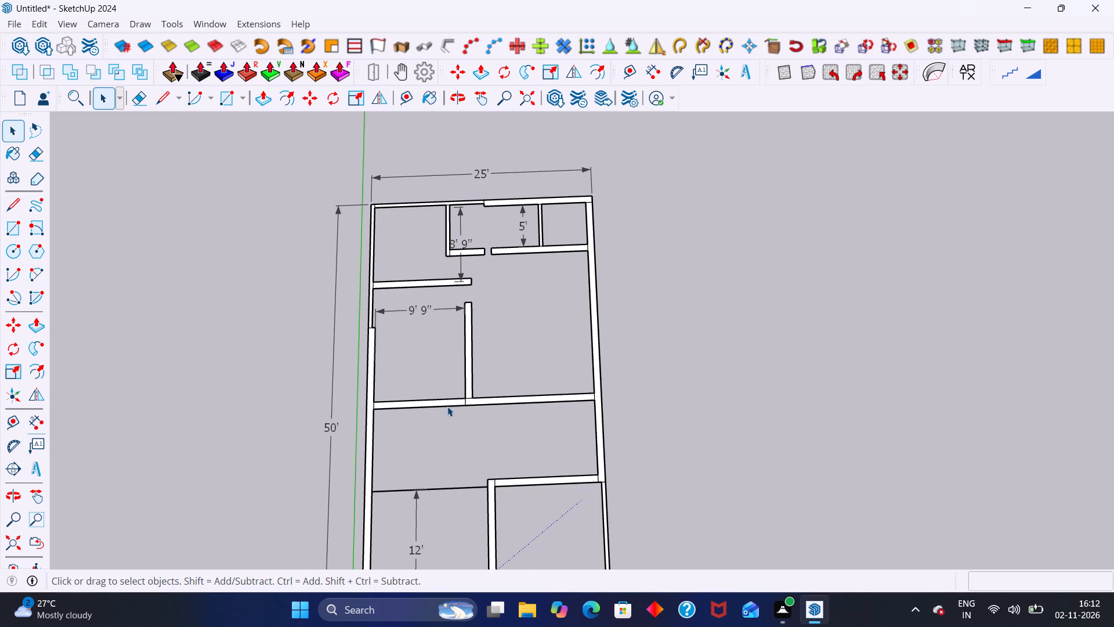
scroll(441, 247, "up", 2)
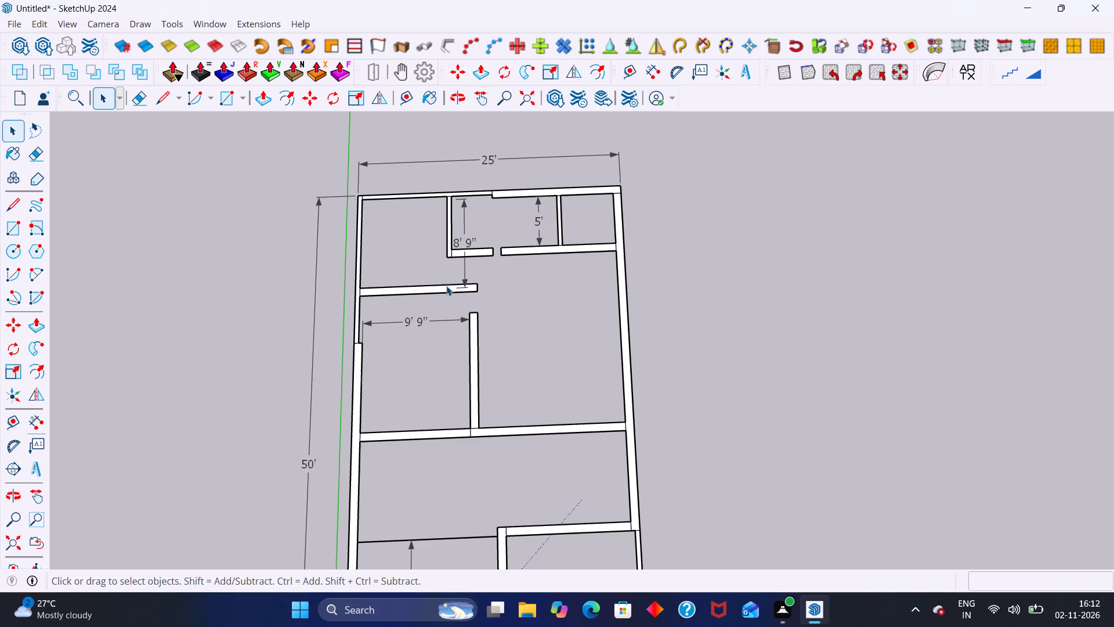
scroll(444, 288, "down", 1)
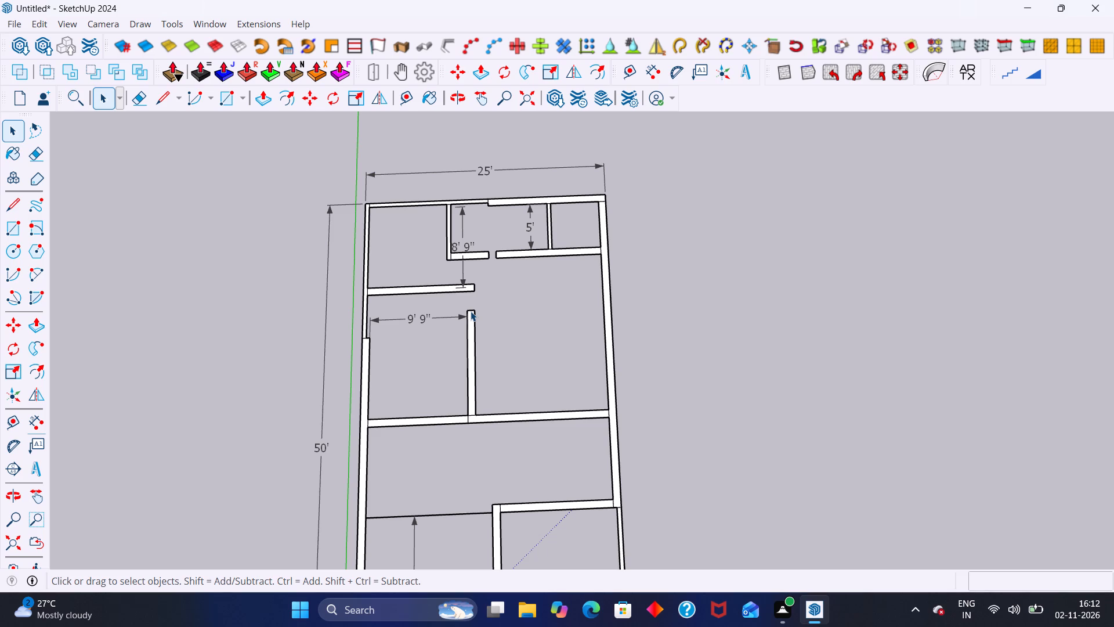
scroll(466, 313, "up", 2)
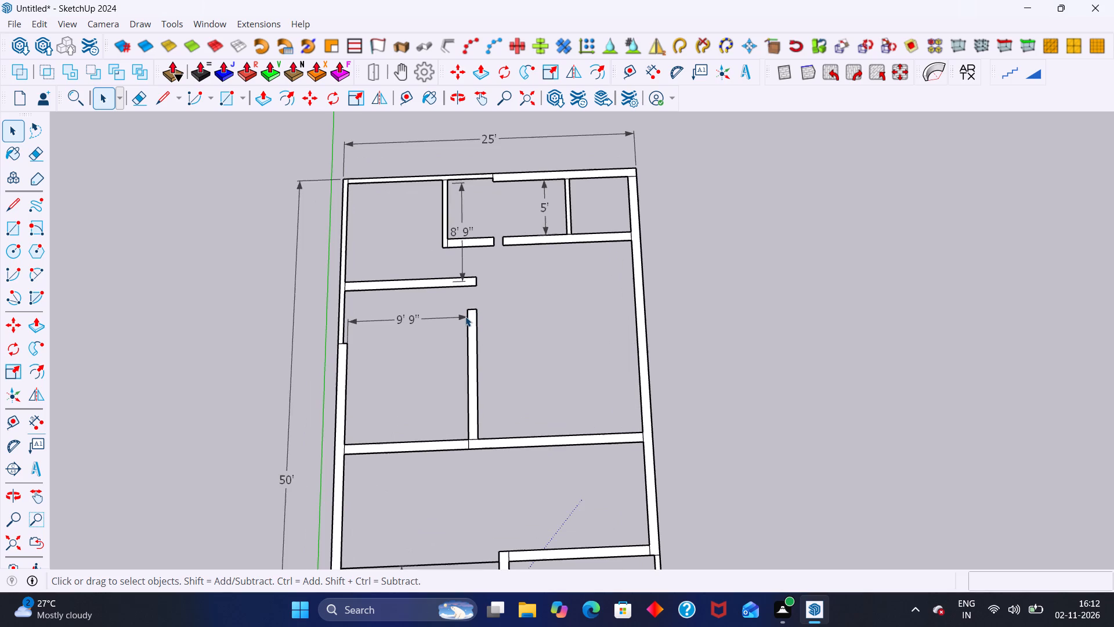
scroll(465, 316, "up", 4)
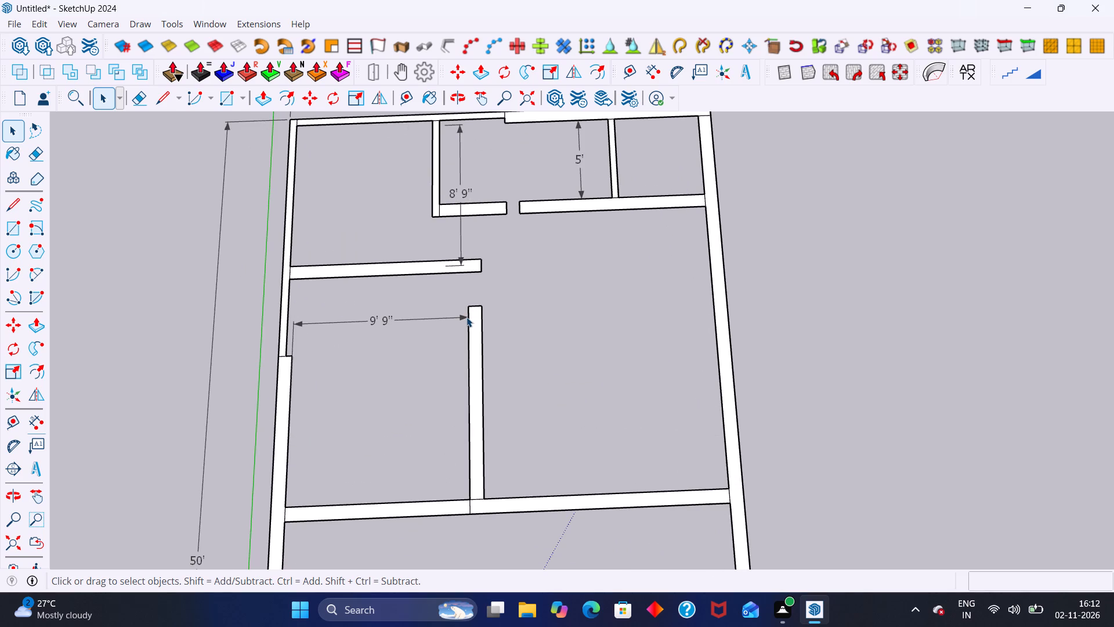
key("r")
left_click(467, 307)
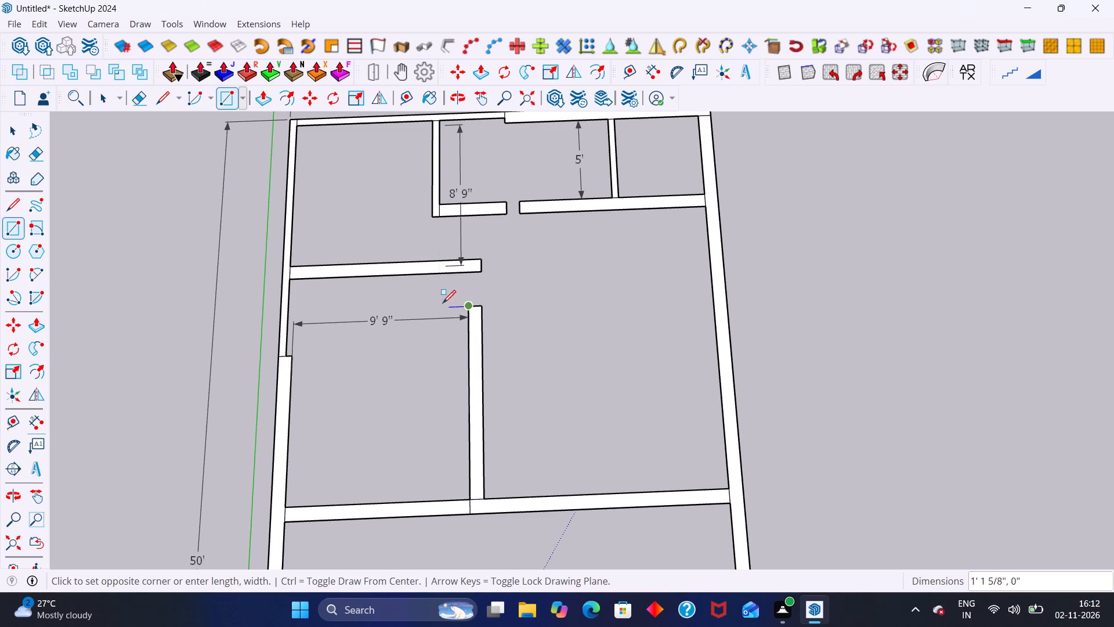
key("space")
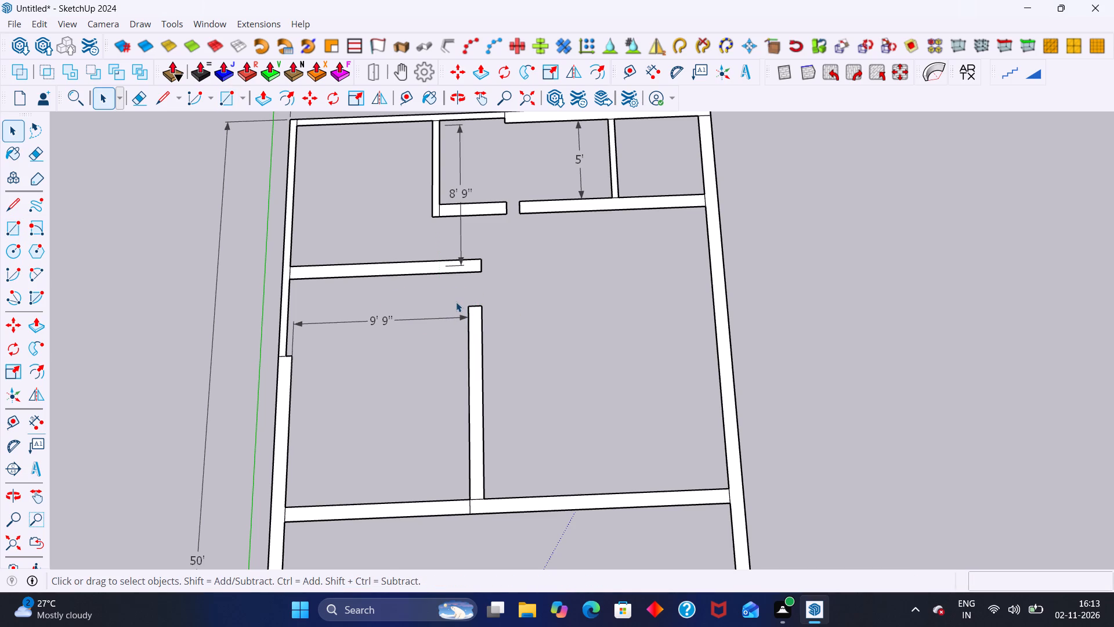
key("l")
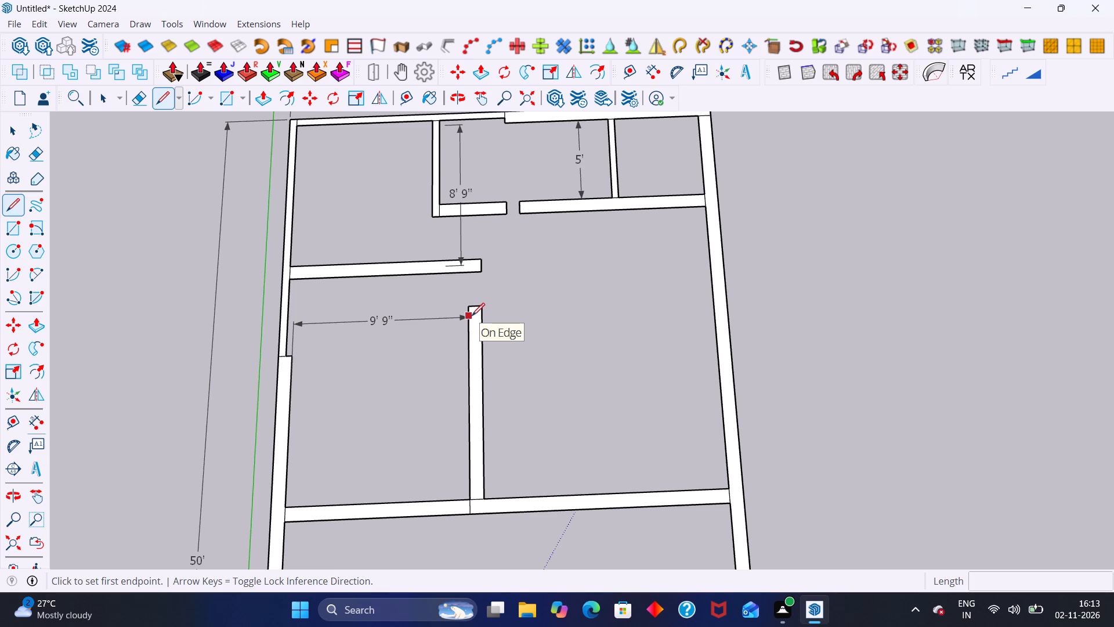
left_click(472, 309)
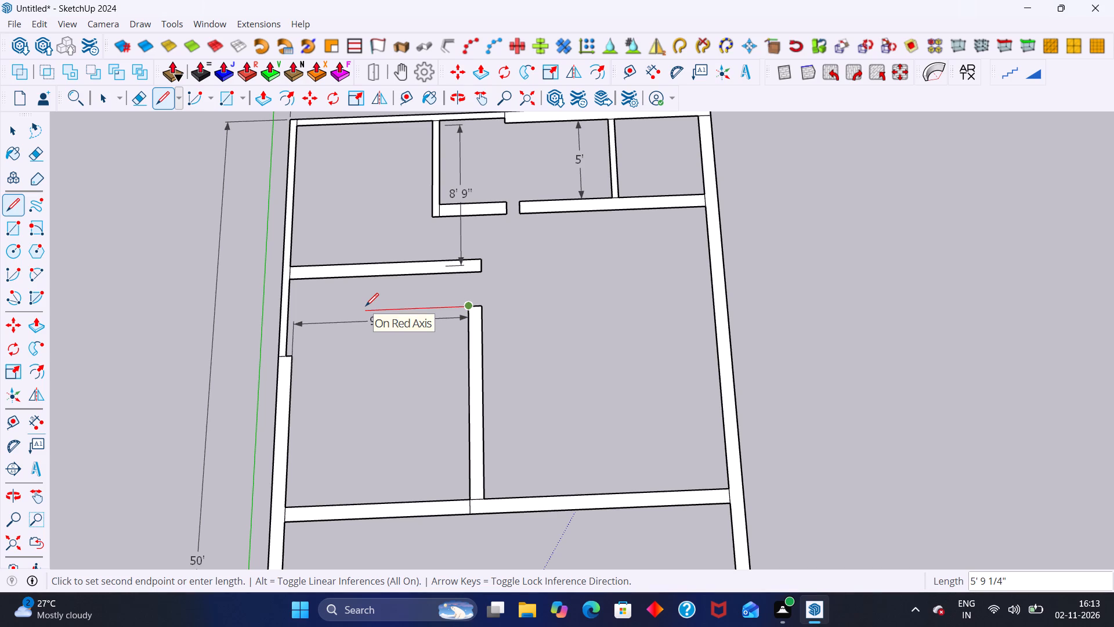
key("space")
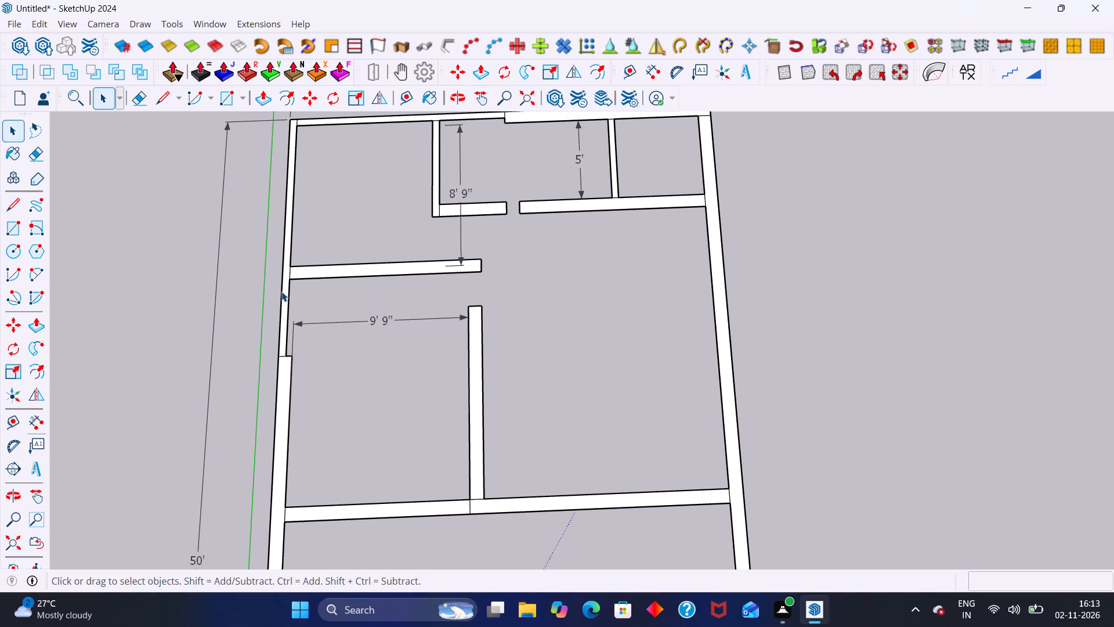
Draw a 2' 6" line inward from the side wall's inner edge, level with the partition's free end.
key("l")
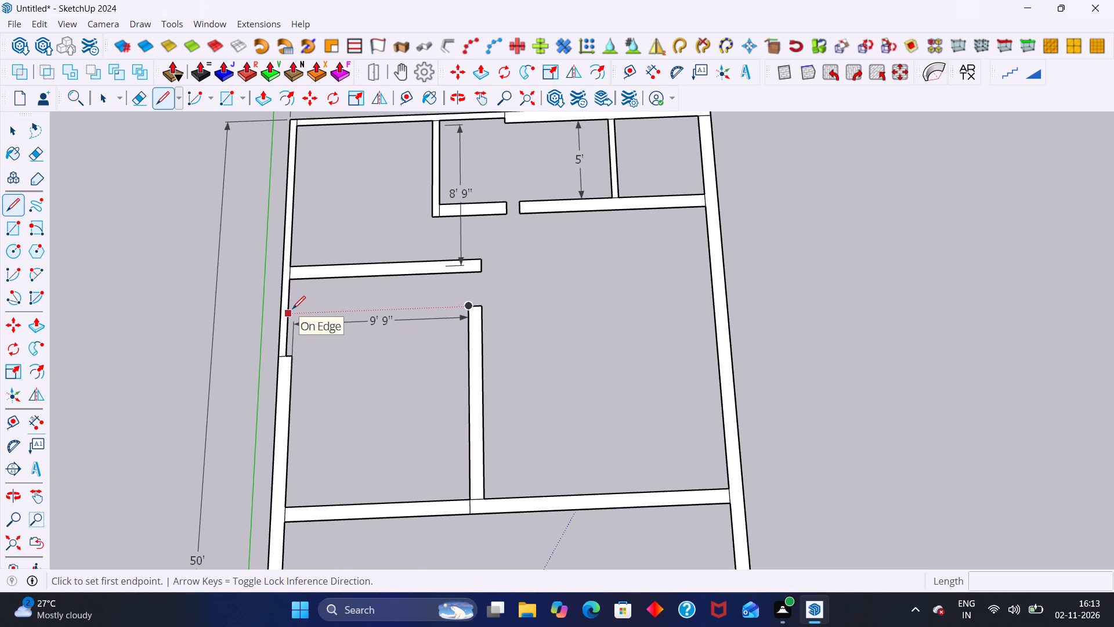
left_click(292, 309)
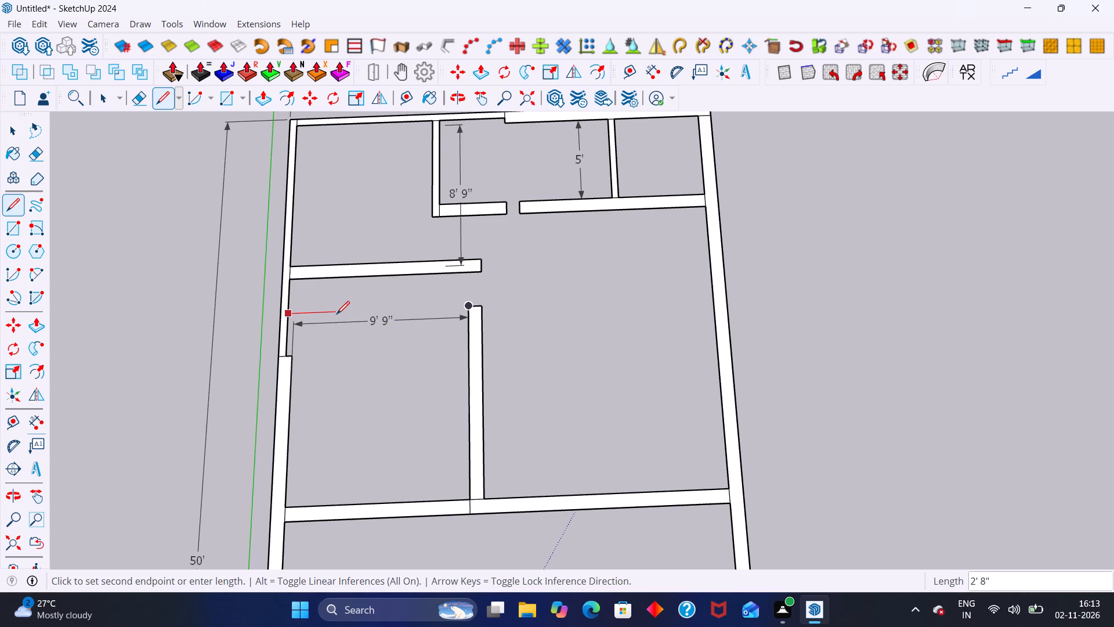
type("2.6")
key("BackSpace")
key("BackSpace")
key("apostrophe")
key("6")
key("Return")
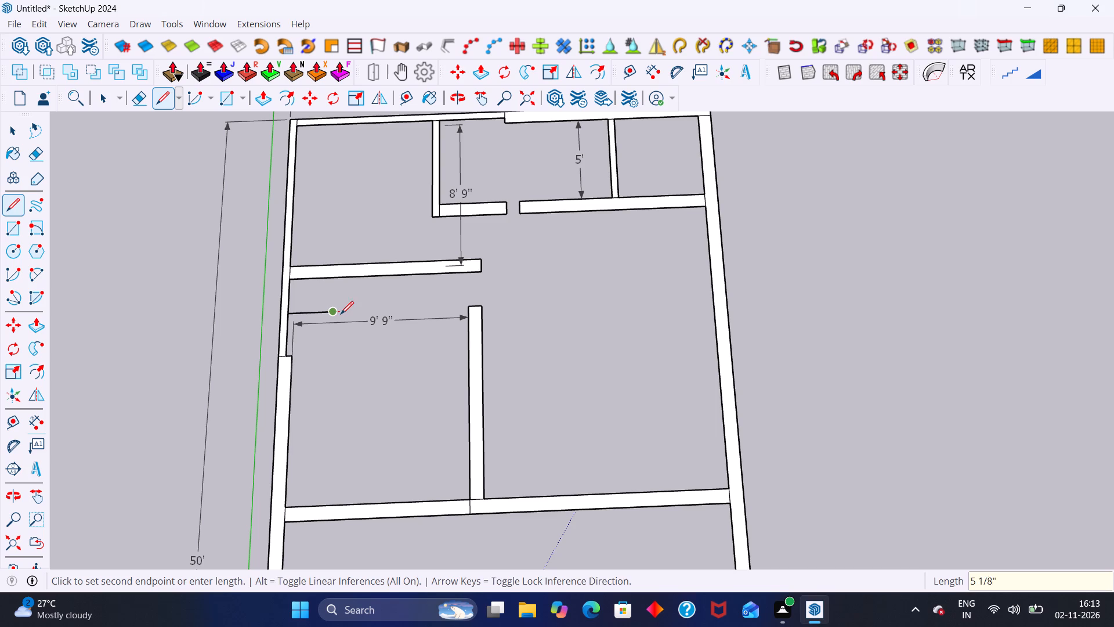
key("space")
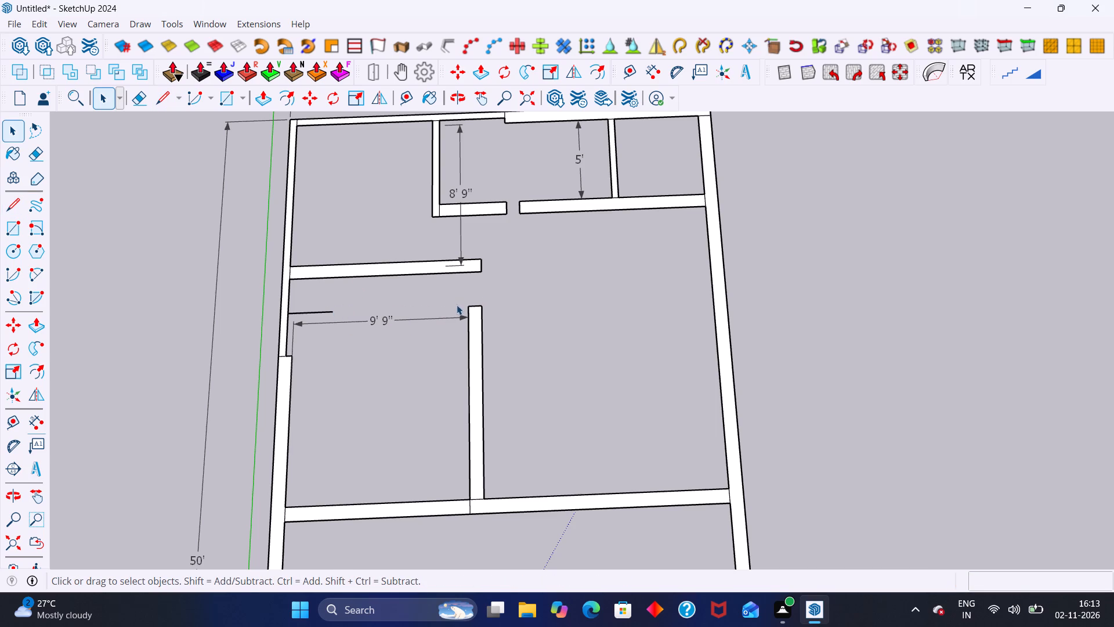
Draw a 6" edge perpendicular to the 2' 6" line from its inner end, towards the 9' 9" room.
key("l")
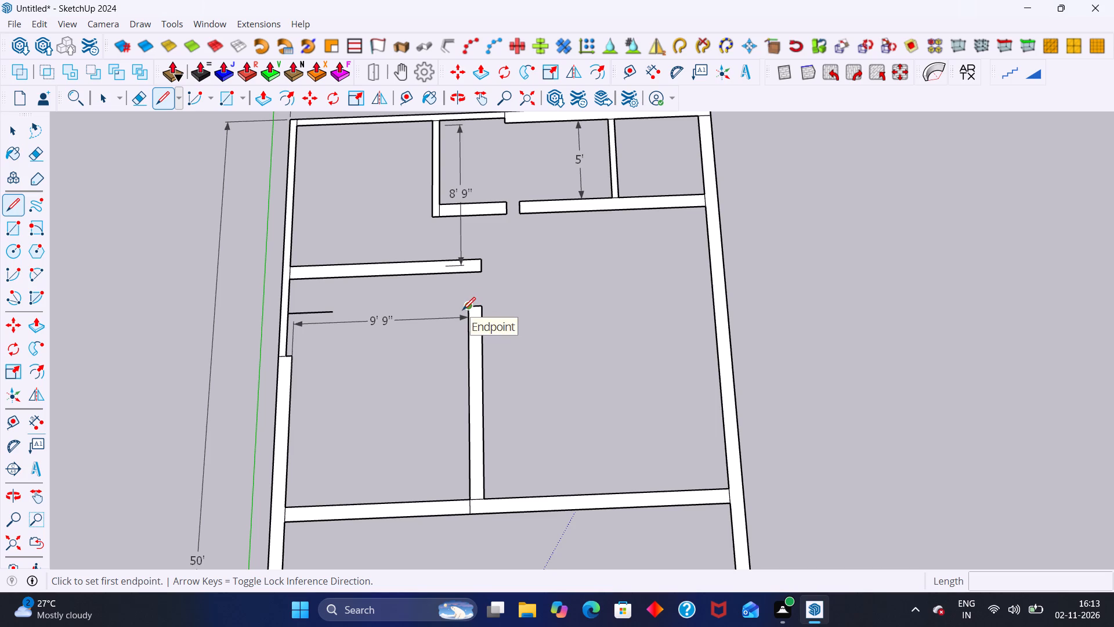
key("space")
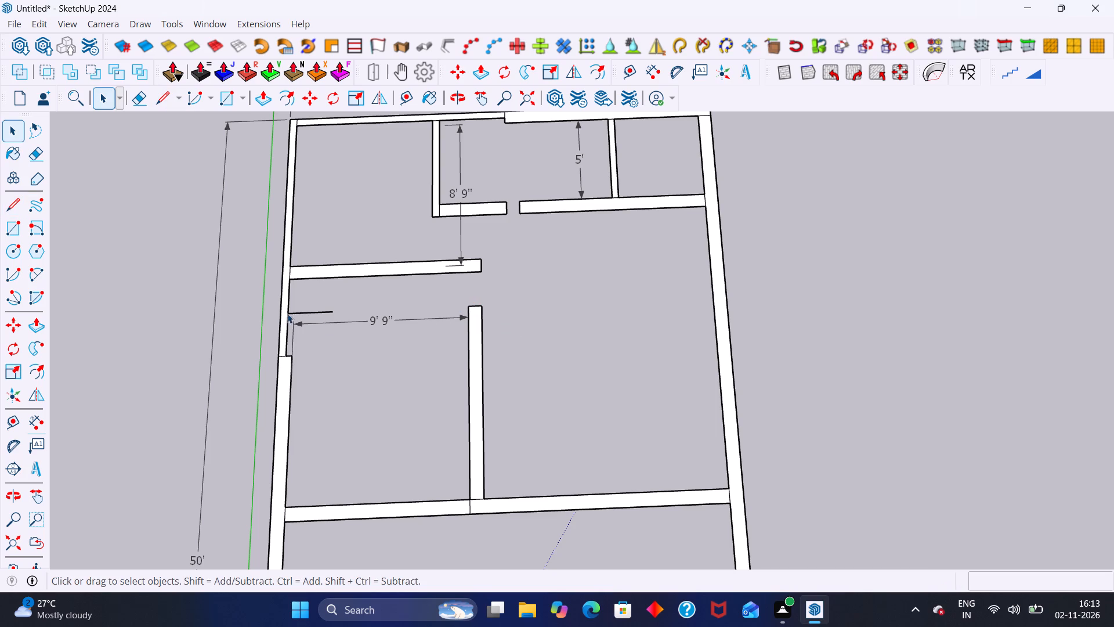
scroll(309, 311, "up", 3)
key("l")
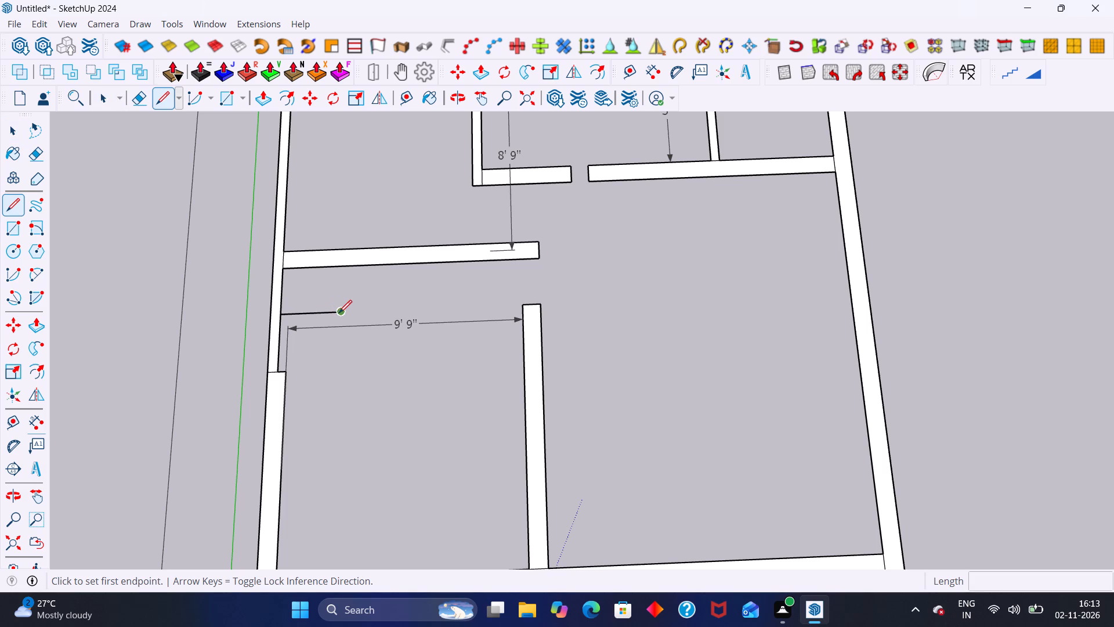
left_click(339, 313)
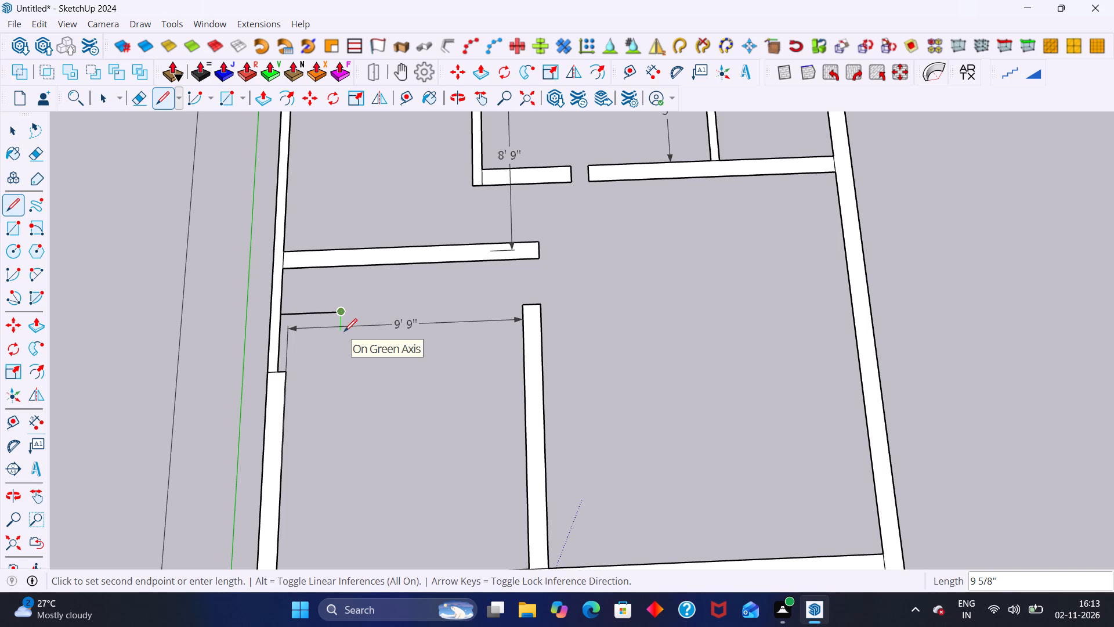
key("6")
key("Return")
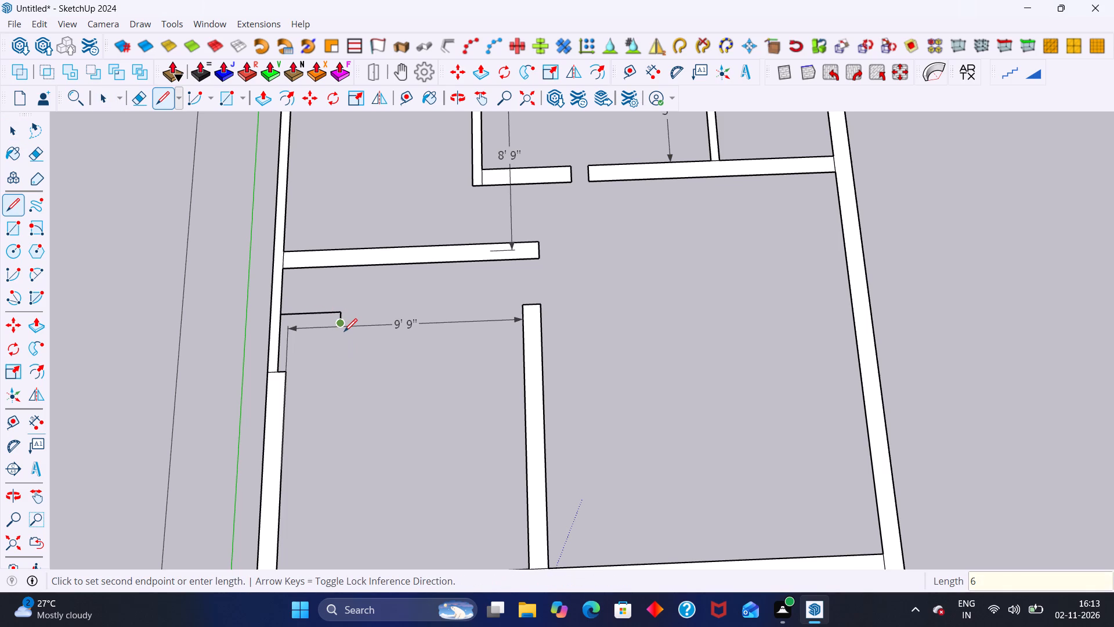
key("space")
Draw a rectangle about 7' 6" long for a 6" thick wall from the partition's free-end corner to the end of the 6" edge.
scroll(353, 334, "up", 3)
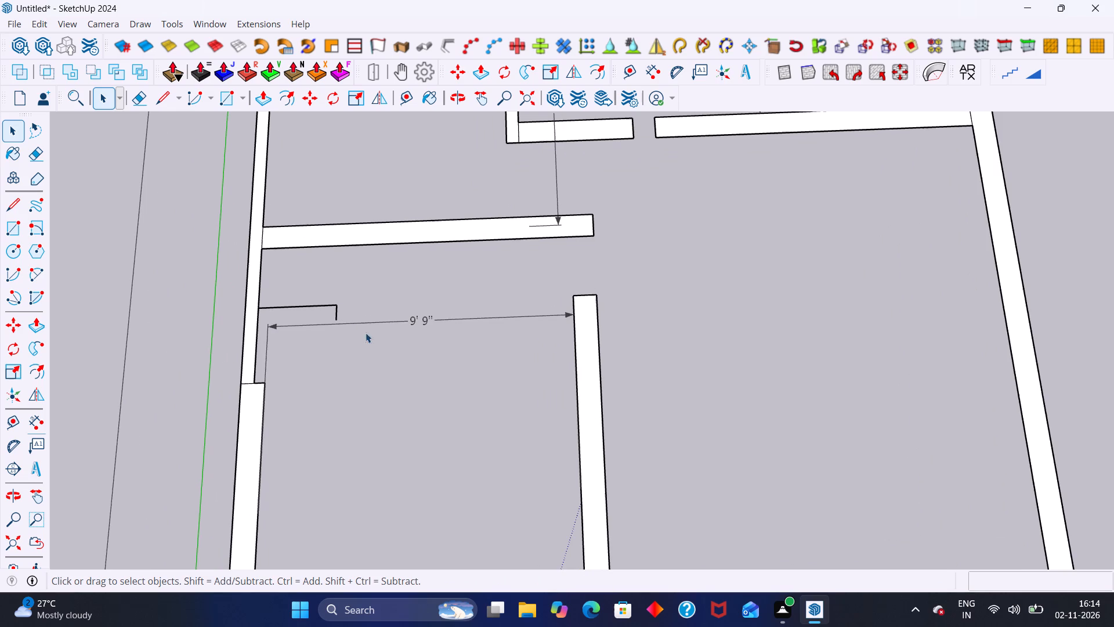
key("r")
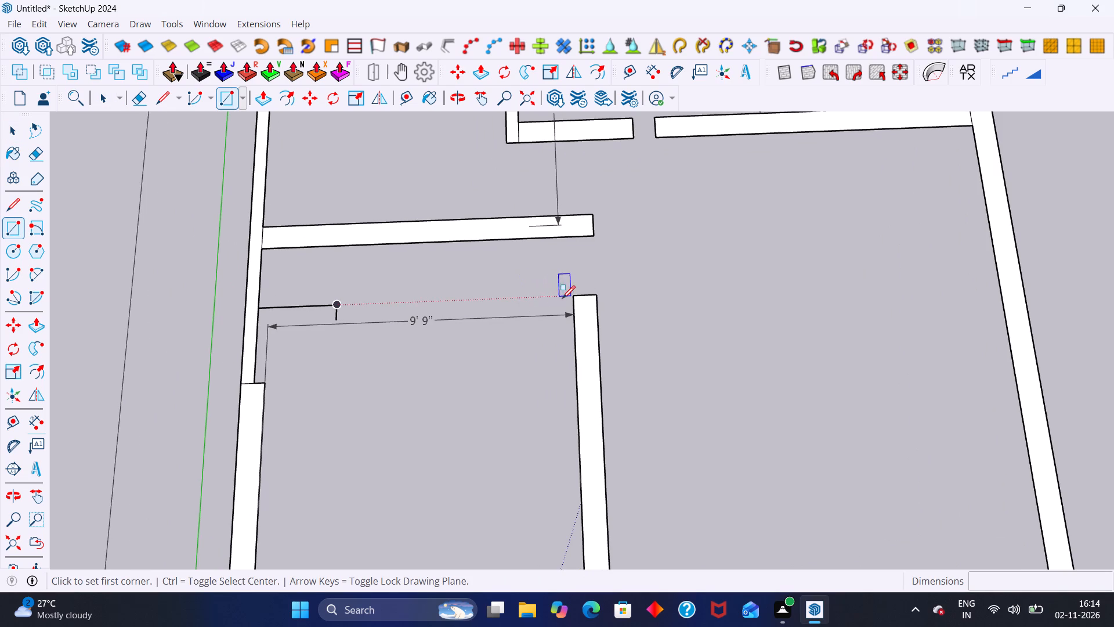
left_click(569, 298)
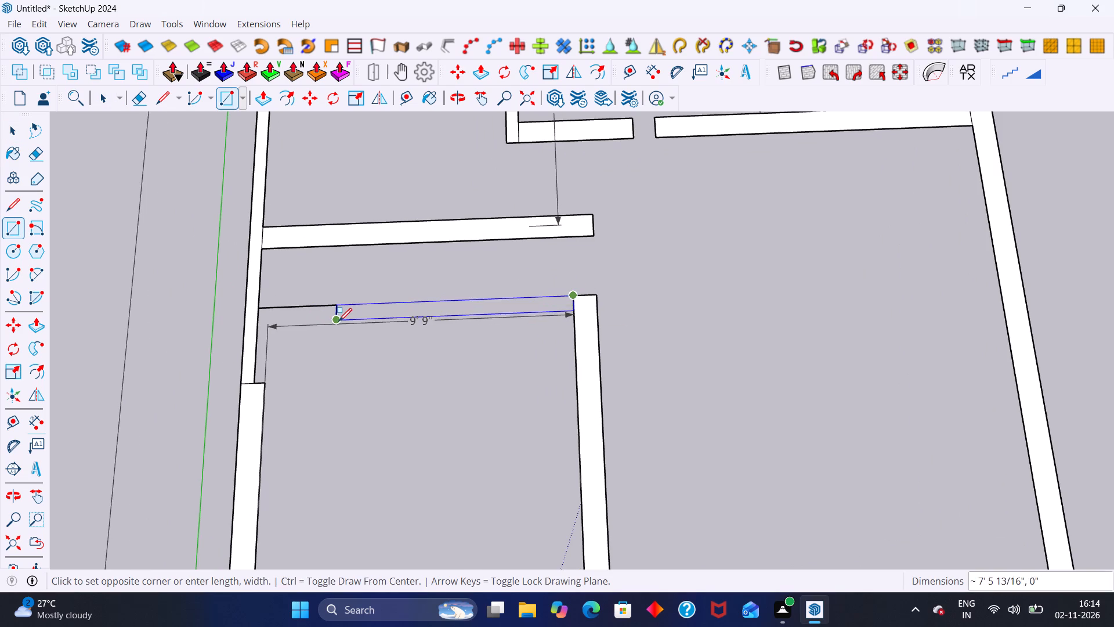
left_click(338, 321)
key("space")
Delete the floor faces filling the areas on both sides of the new 6" thick wall.
left_click(436, 291)
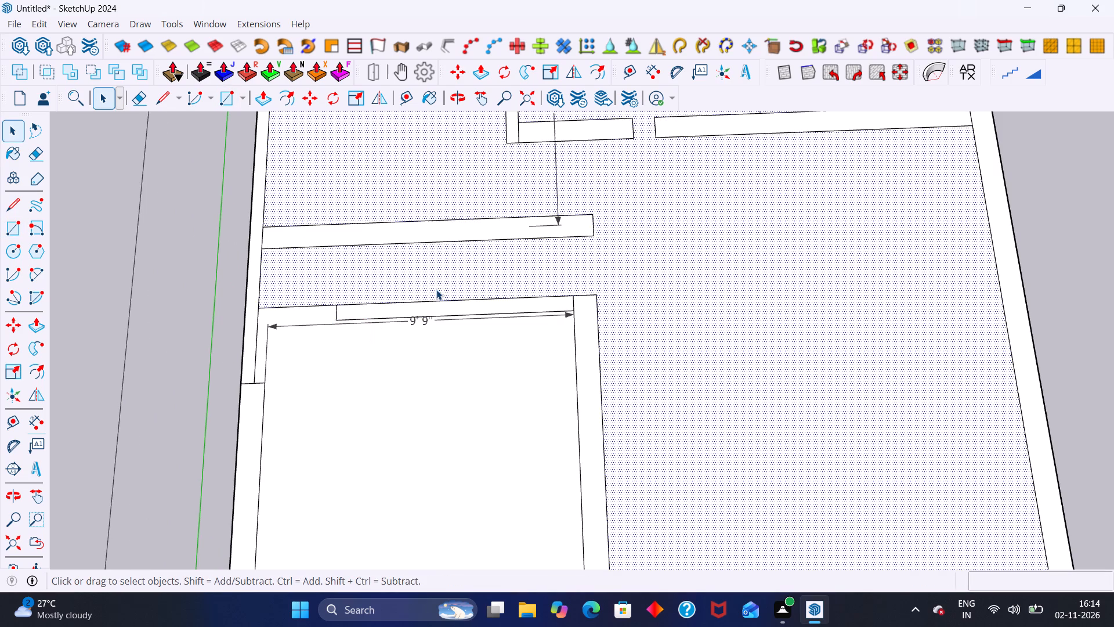
key("Delete")
left_click(424, 355)
key("Delete")
Draw an edge across the new 6" thick wall a short distance from its free end.
scroll(422, 356, "down", 5)
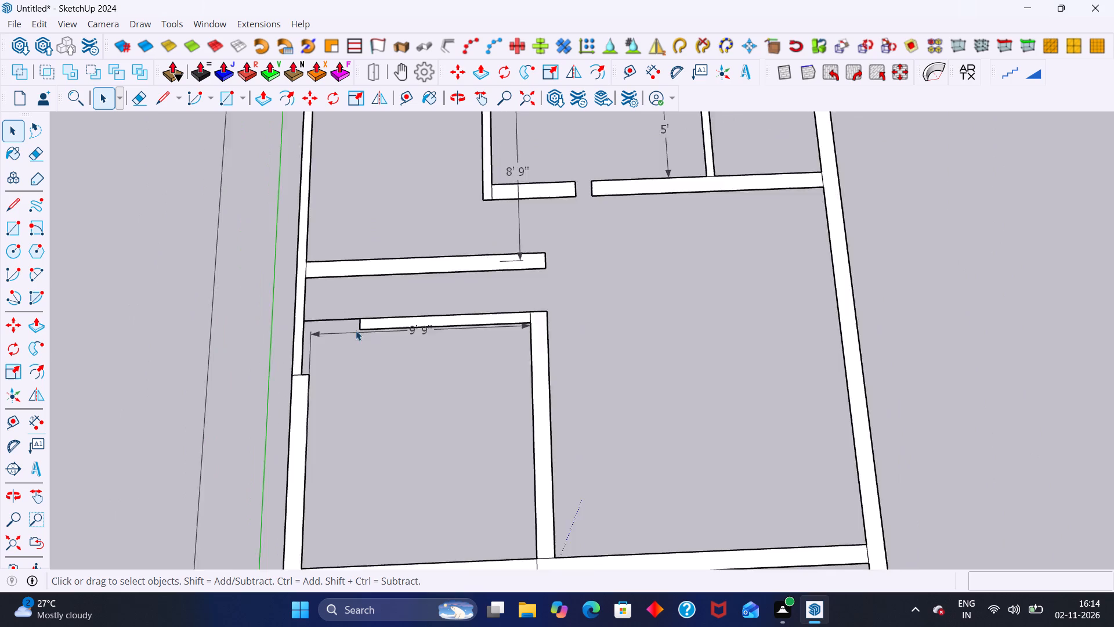
scroll(356, 330, "down", 2)
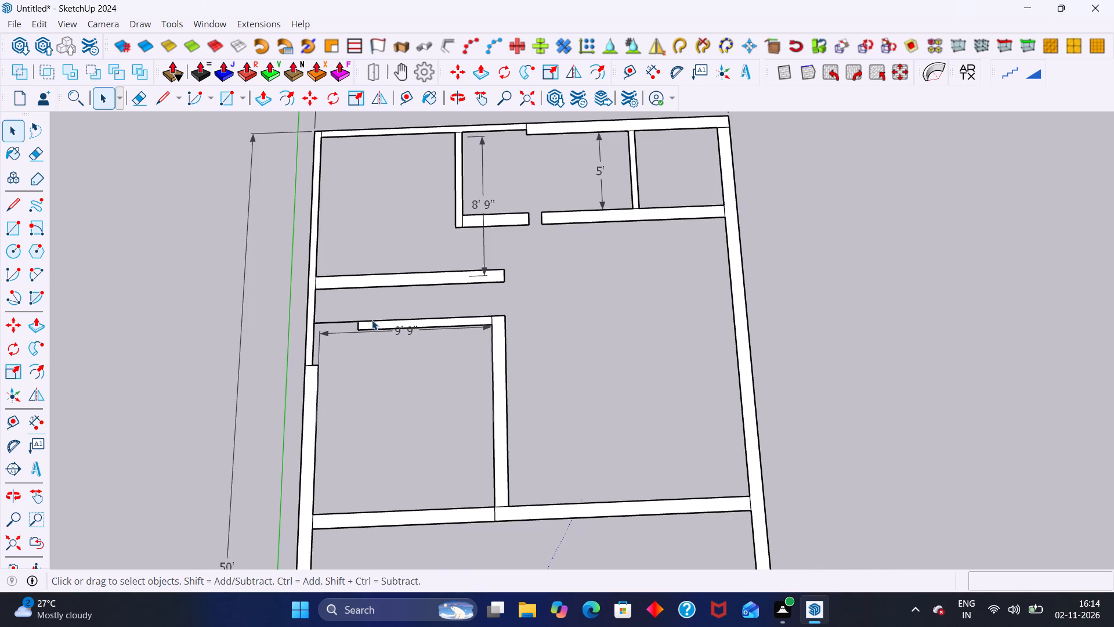
scroll(349, 323, "up", 8)
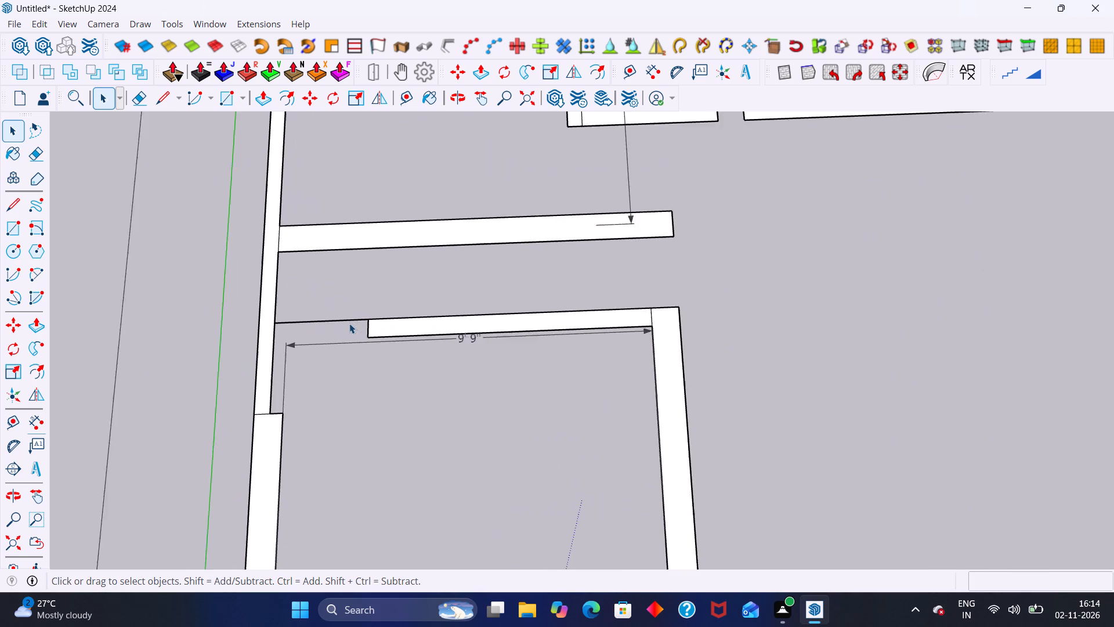
scroll(349, 323, "up", 2)
key("l")
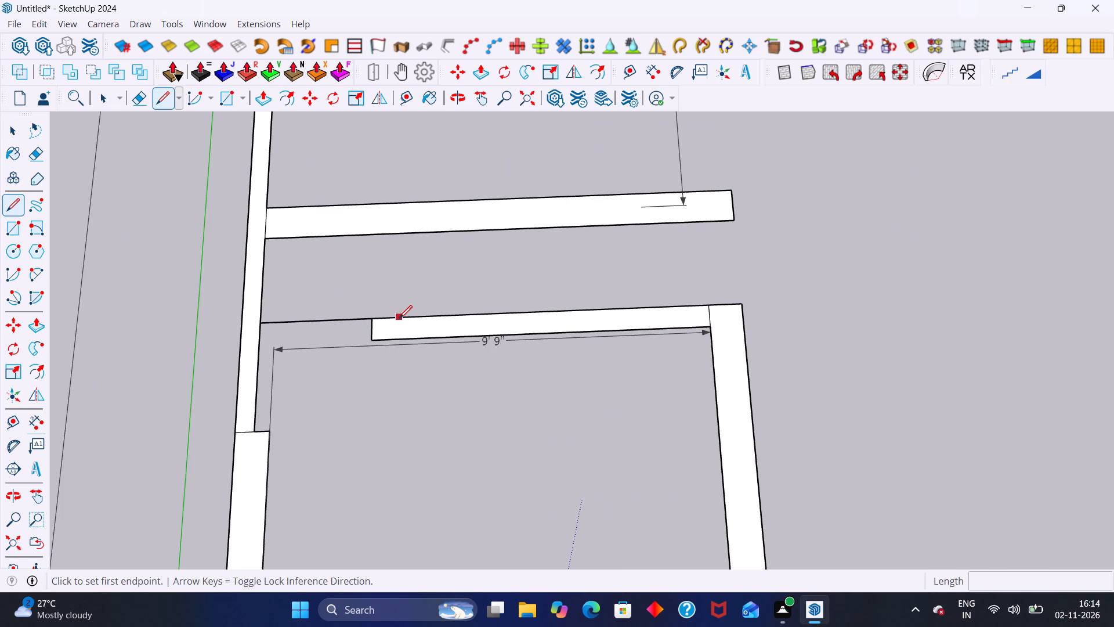
left_click(399, 318)
left_click(403, 341)
key("space")
Delete the short end piece of the 6" thick wall with its leftover edges and the 2' 6" line.
left_click(390, 330)
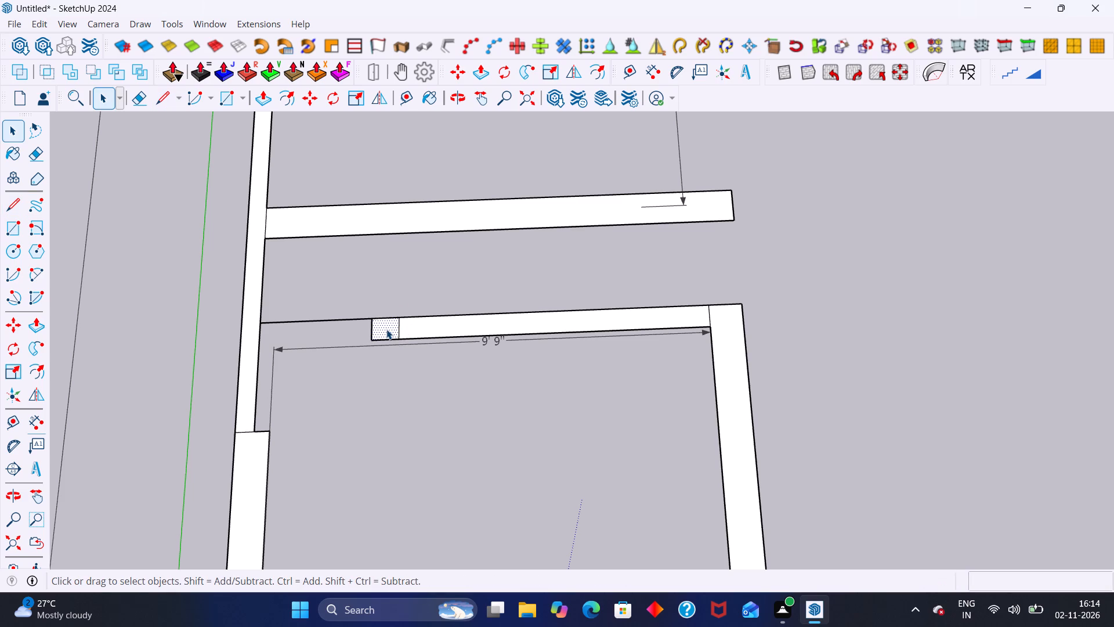
key("Delete")
left_click(368, 325)
left_click(370, 326)
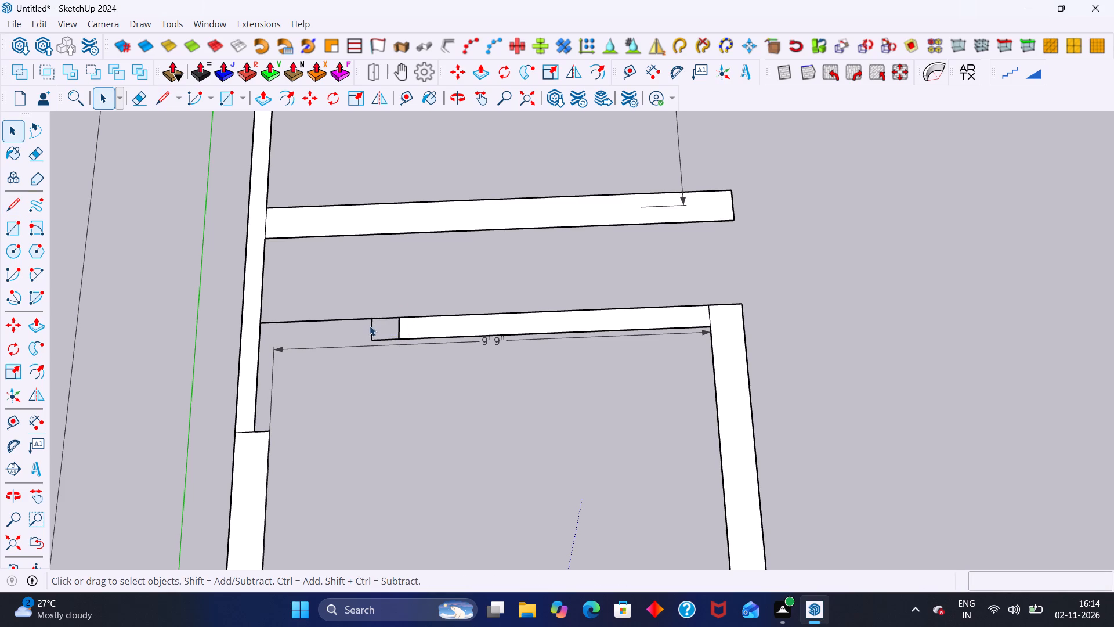
key("Delete")
left_click(372, 325)
key("Delete")
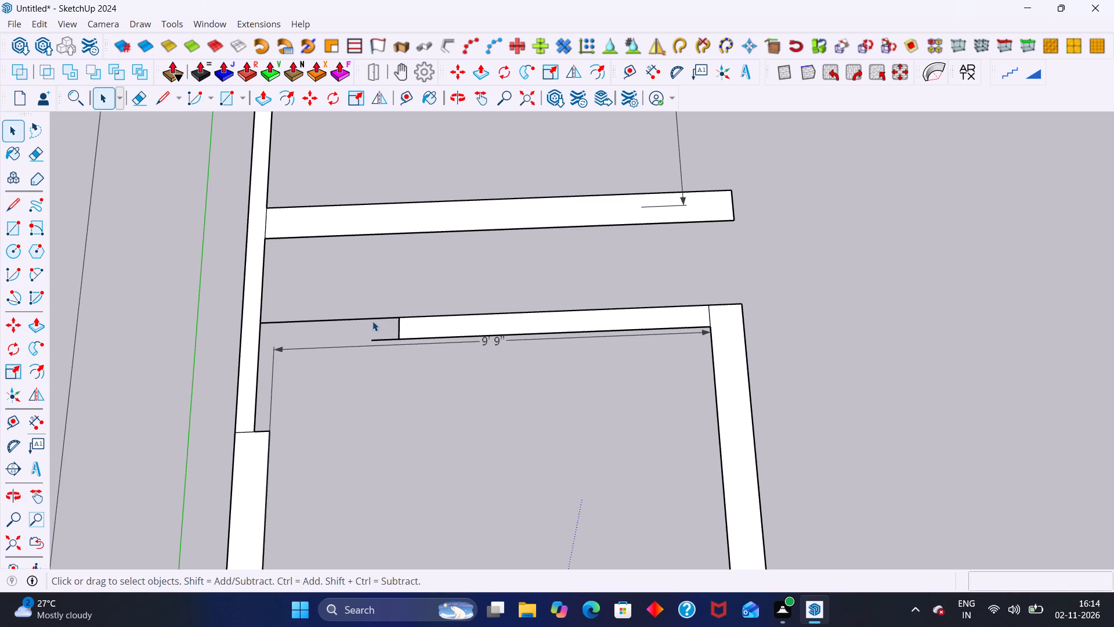
left_click(374, 320)
key("Delete")
left_click(381, 338)
key("Delete")
Draw an edge about 2' long from the shortened wall's free-end corner to the facing edge of the cross wall.
scroll(377, 337, "down", 2)
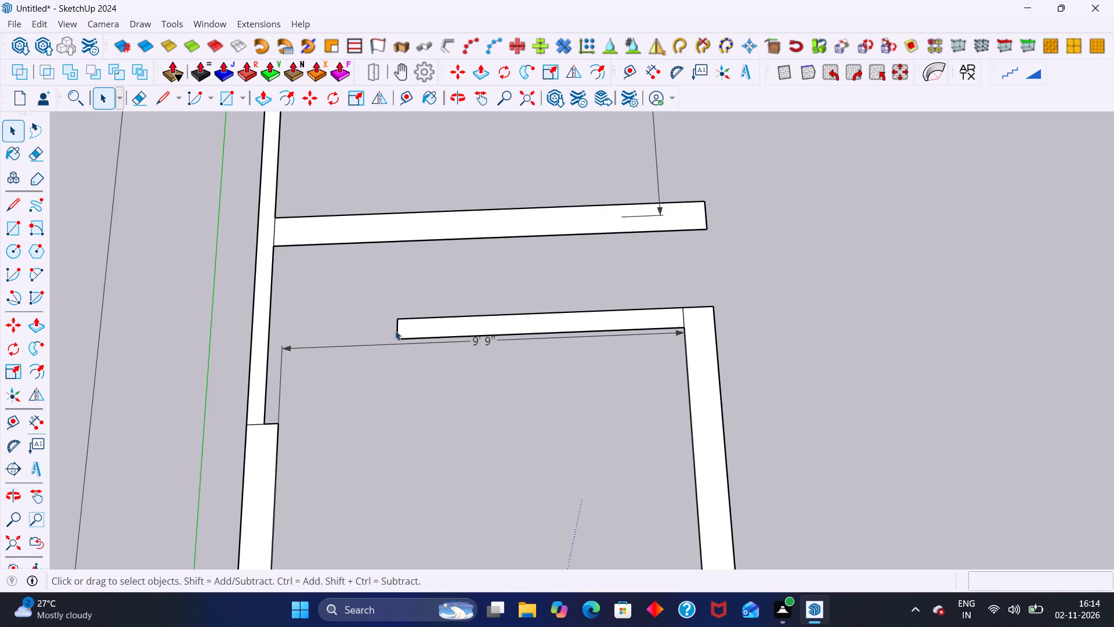
scroll(395, 330, "down", 2)
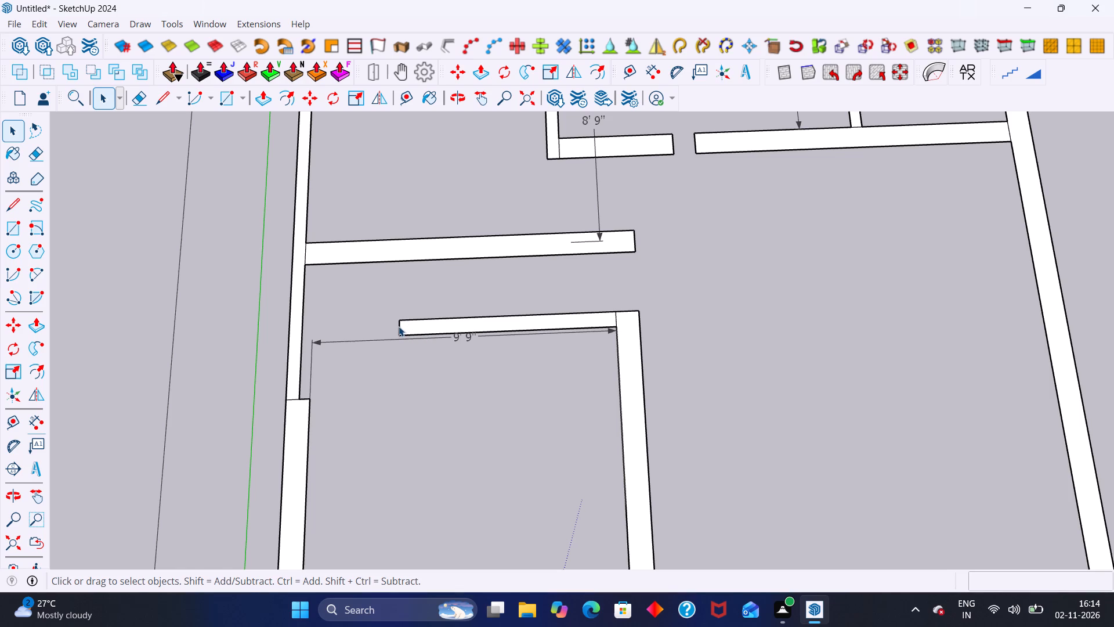
key("l")
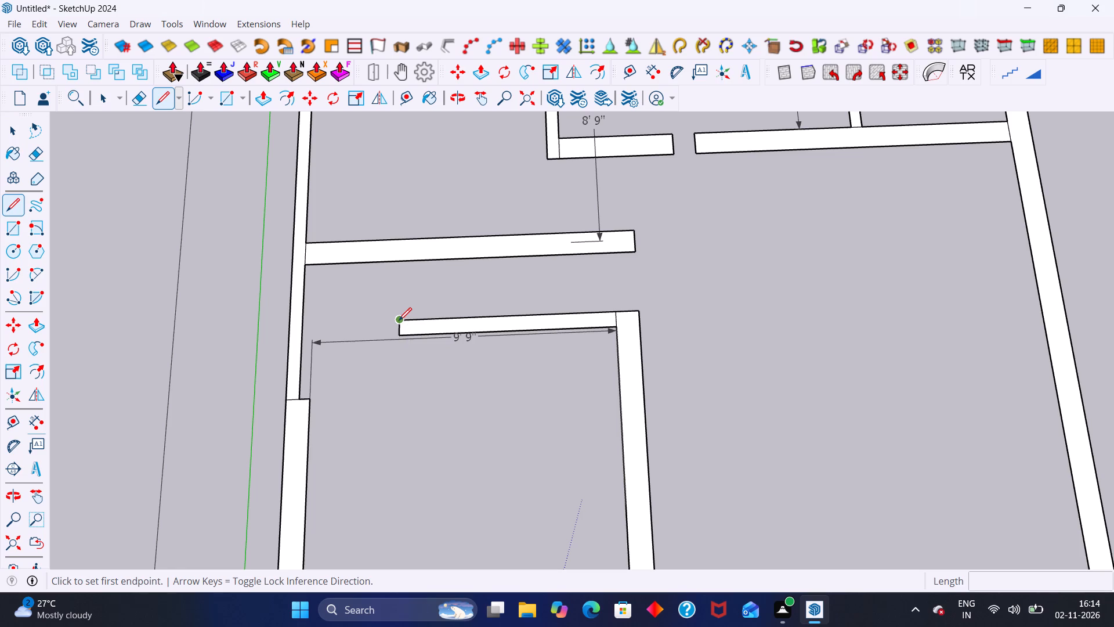
left_click(398, 320)
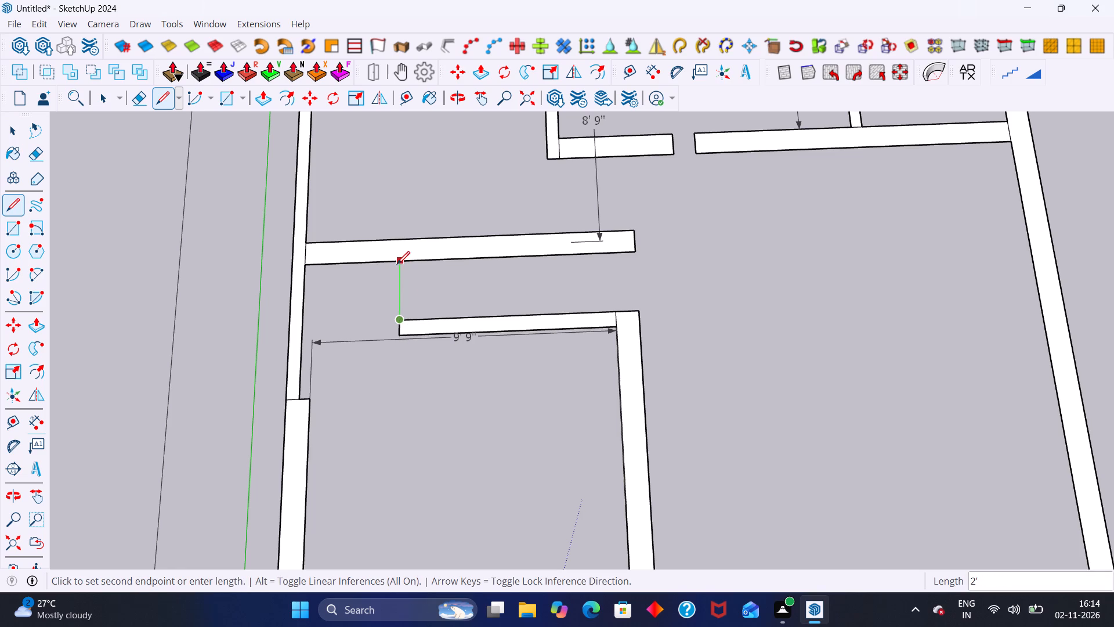
left_click(397, 264)
key("space")
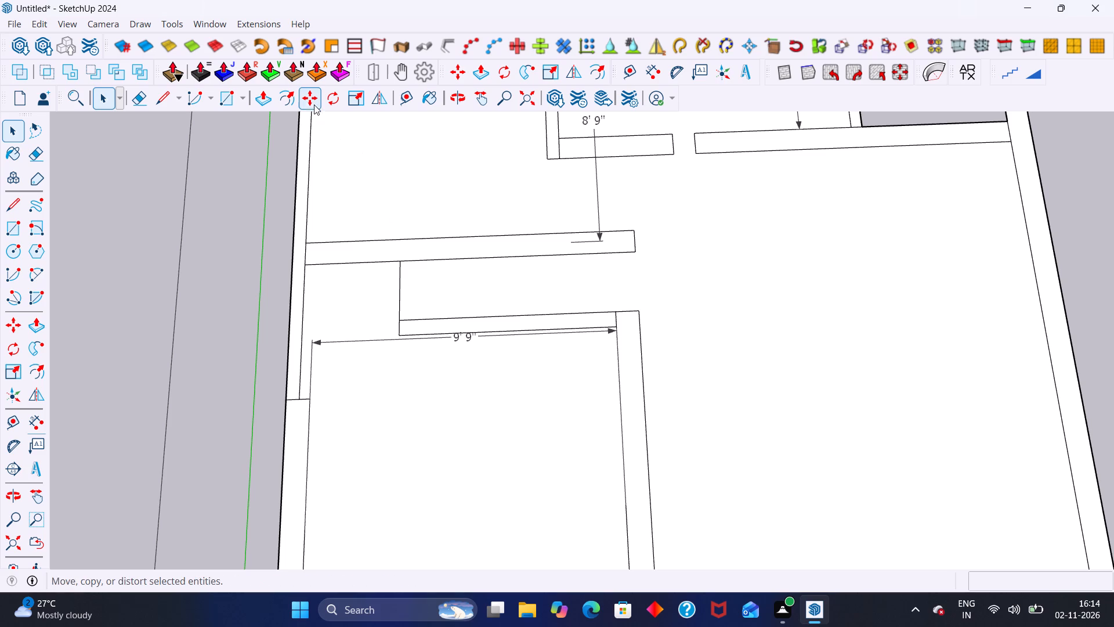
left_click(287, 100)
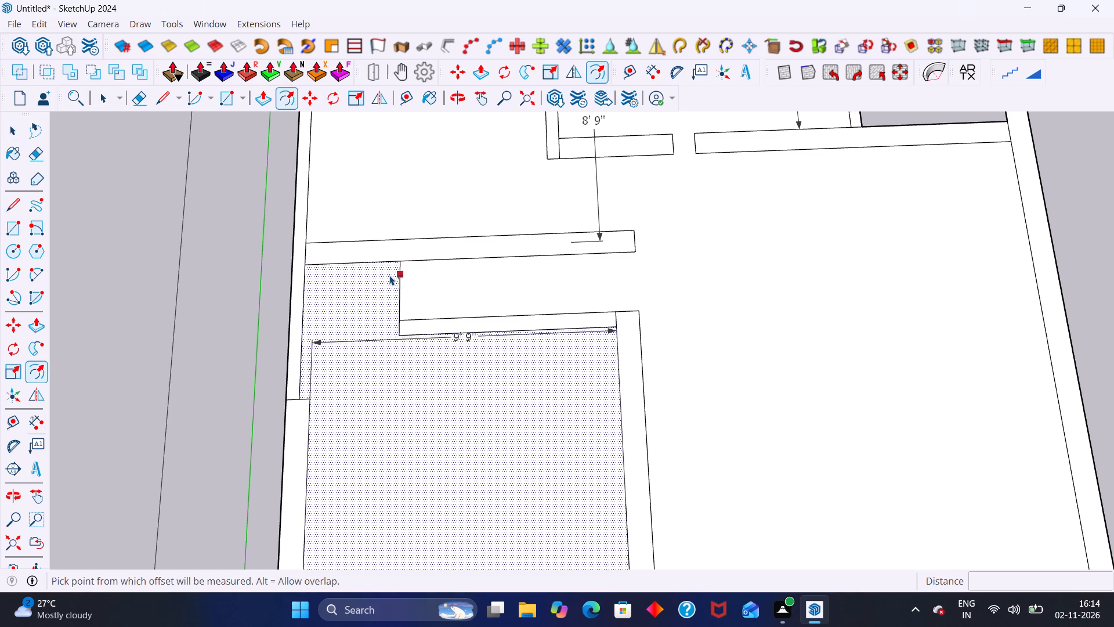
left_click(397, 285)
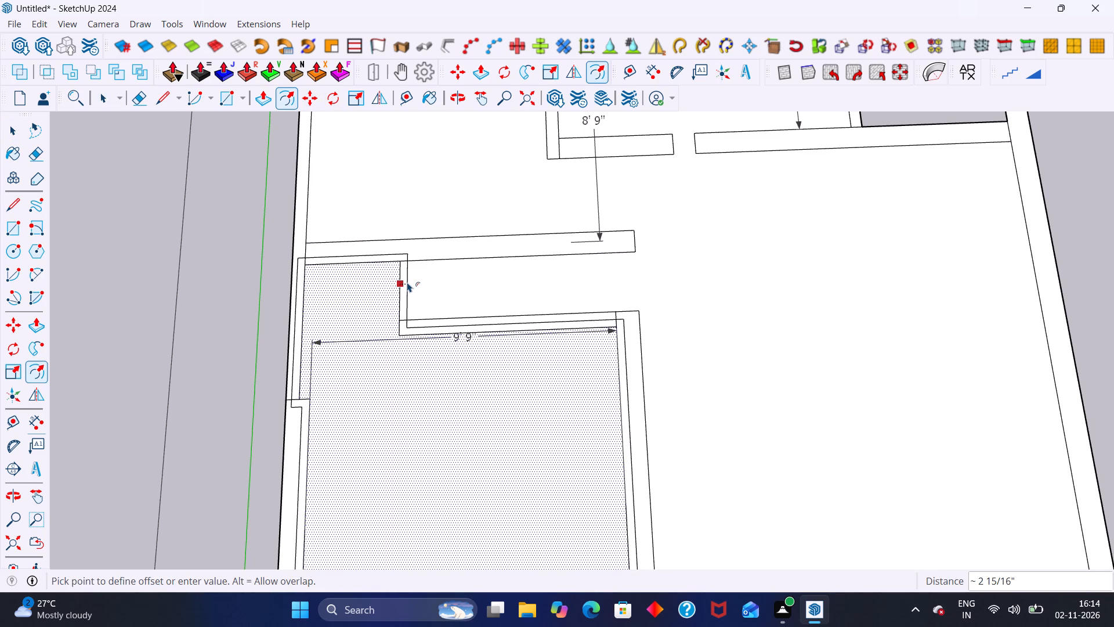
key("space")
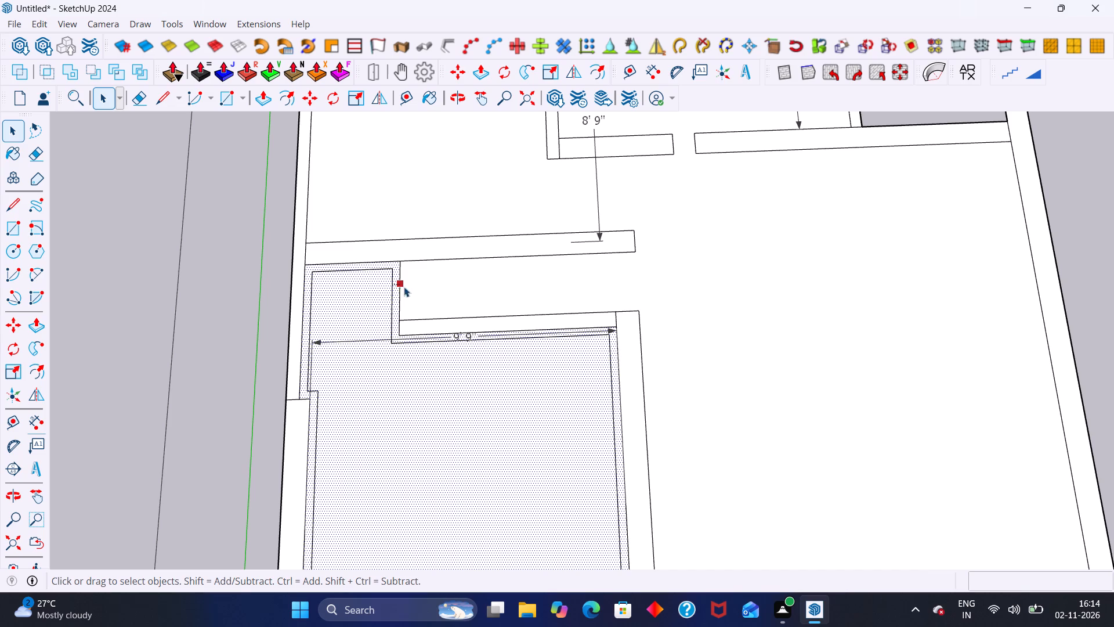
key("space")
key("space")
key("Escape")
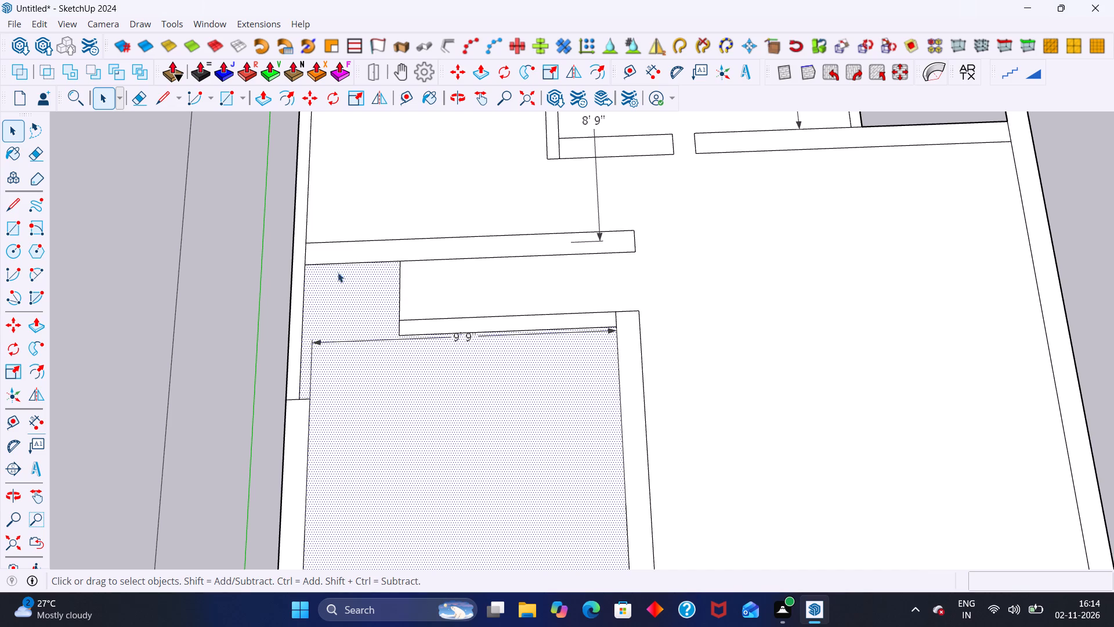
Copy the 2' edge 6" along the red axis to give the short connecting wall its thickness.
scroll(396, 292, "up", 2)
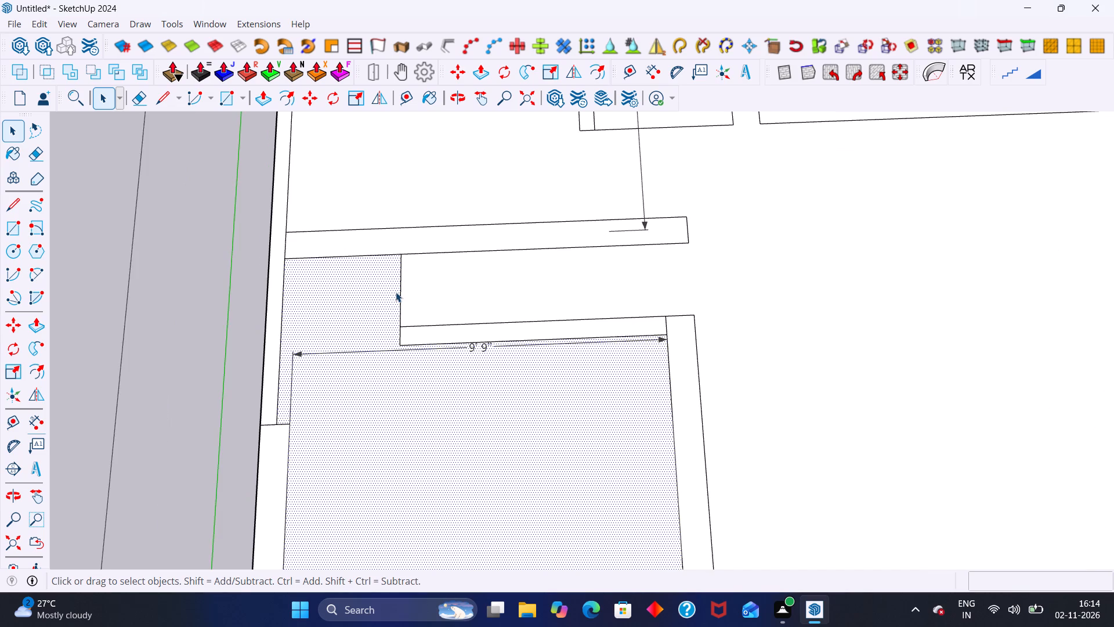
scroll(396, 292, "up", 4)
left_click(402, 288)
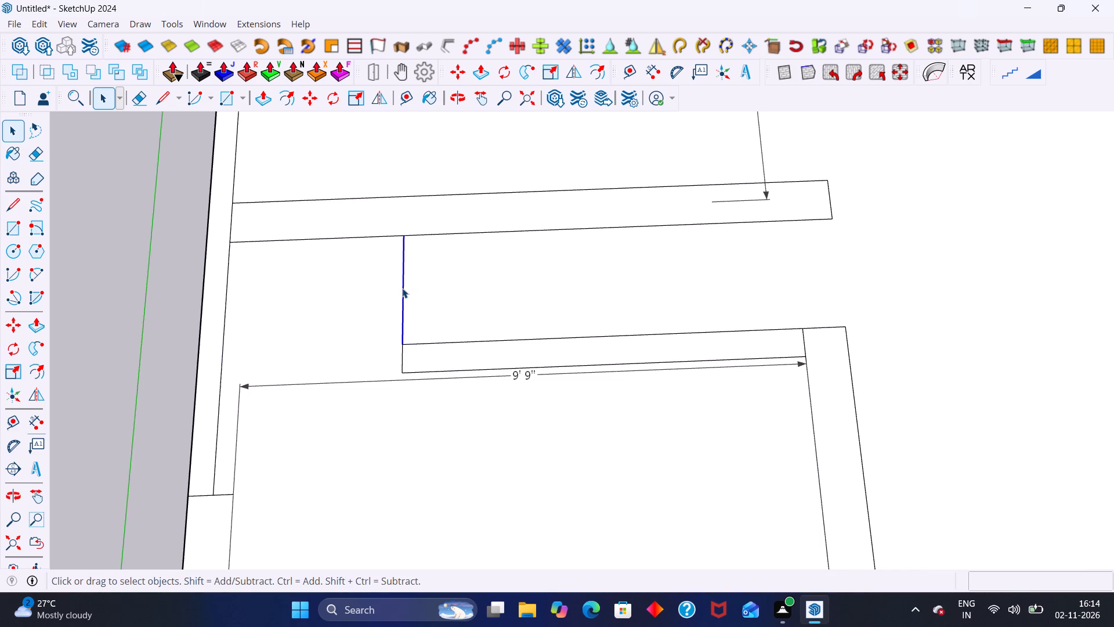
key("m")
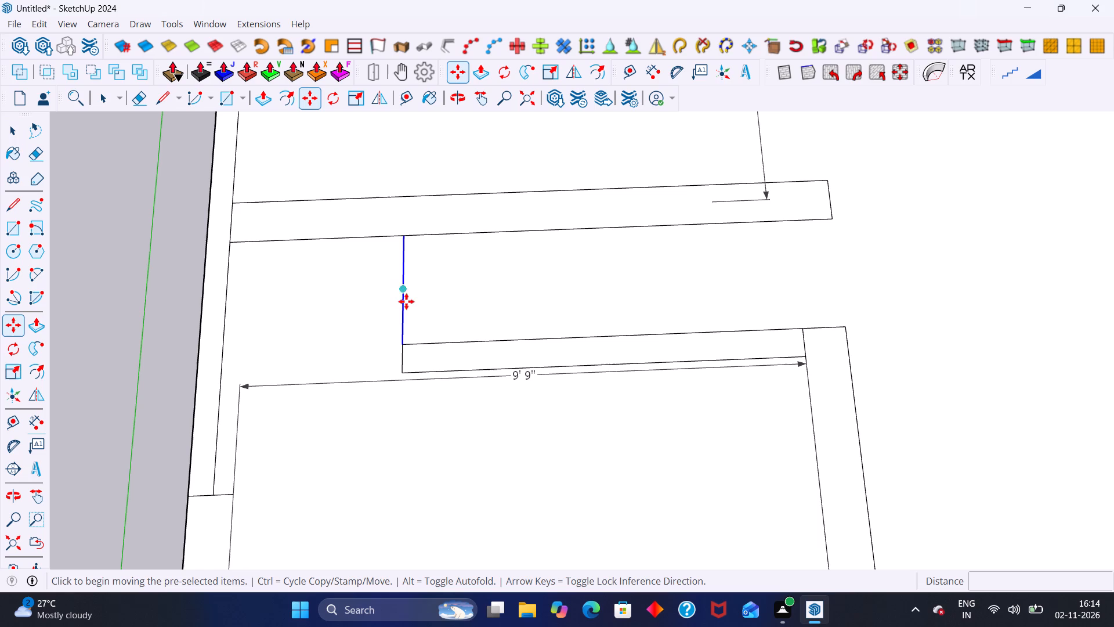
left_click(403, 345)
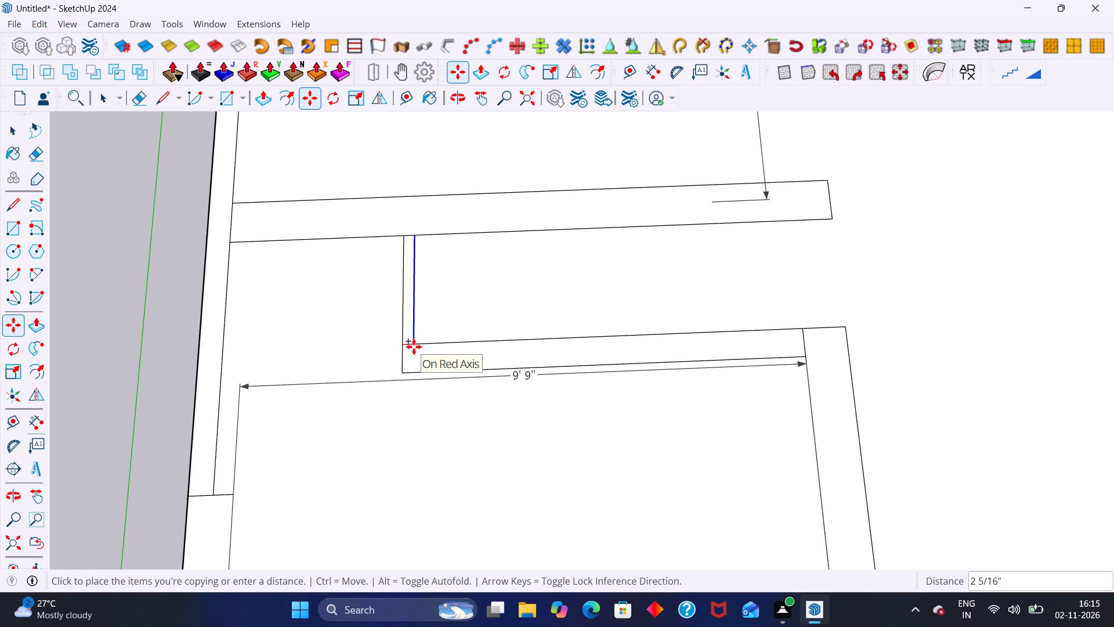
key("6")
key("Return")
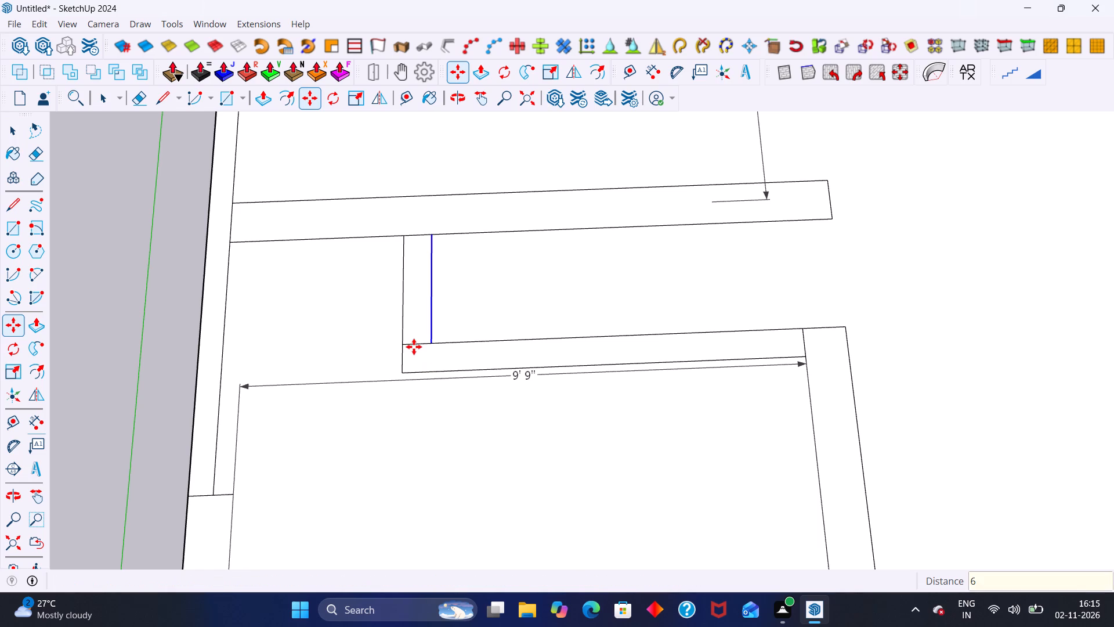
key("space")
Delete the edge across the short wall's corner and the floor faces on both sides of the walls.
scroll(416, 341, "down", 9)
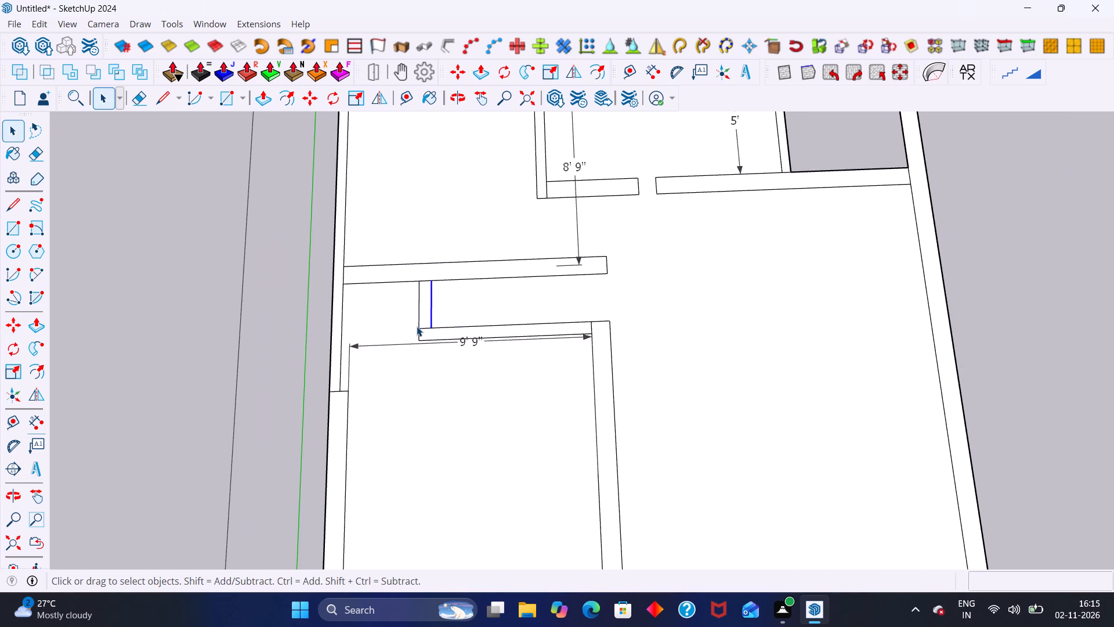
key("space")
left_click(426, 327)
key("Delete")
left_click(445, 313)
key("Delete")
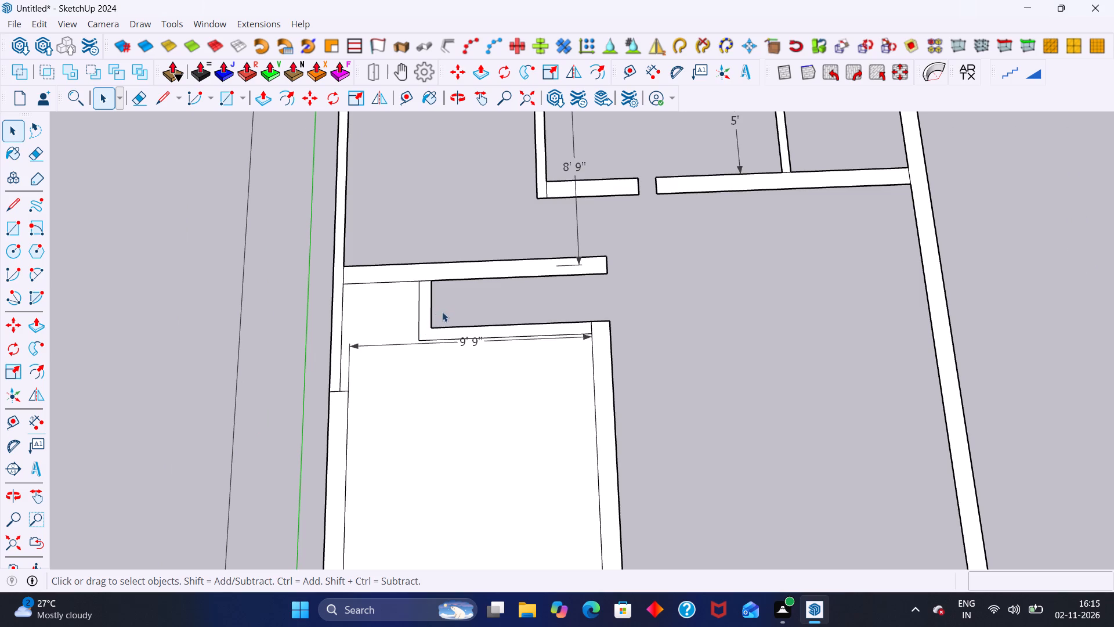
left_click(382, 320)
key("Delete")
Delete the seam edge where the short 6" thick wall meets the cross wall.
scroll(382, 318, "down", 10)
scroll(390, 296, "up", 3)
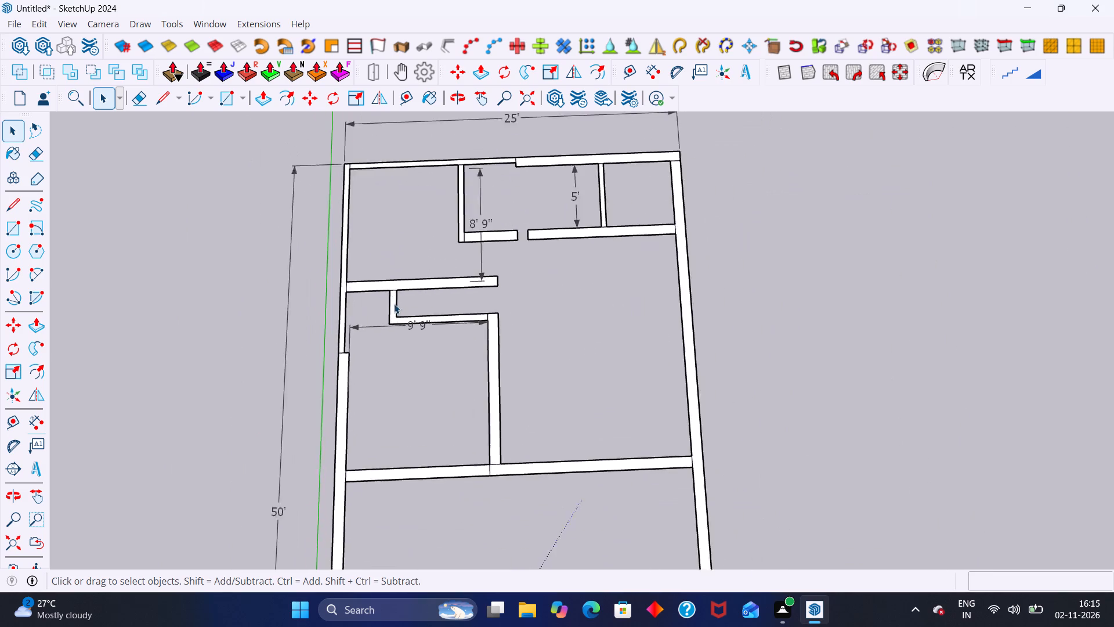
scroll(394, 304, "up", 2)
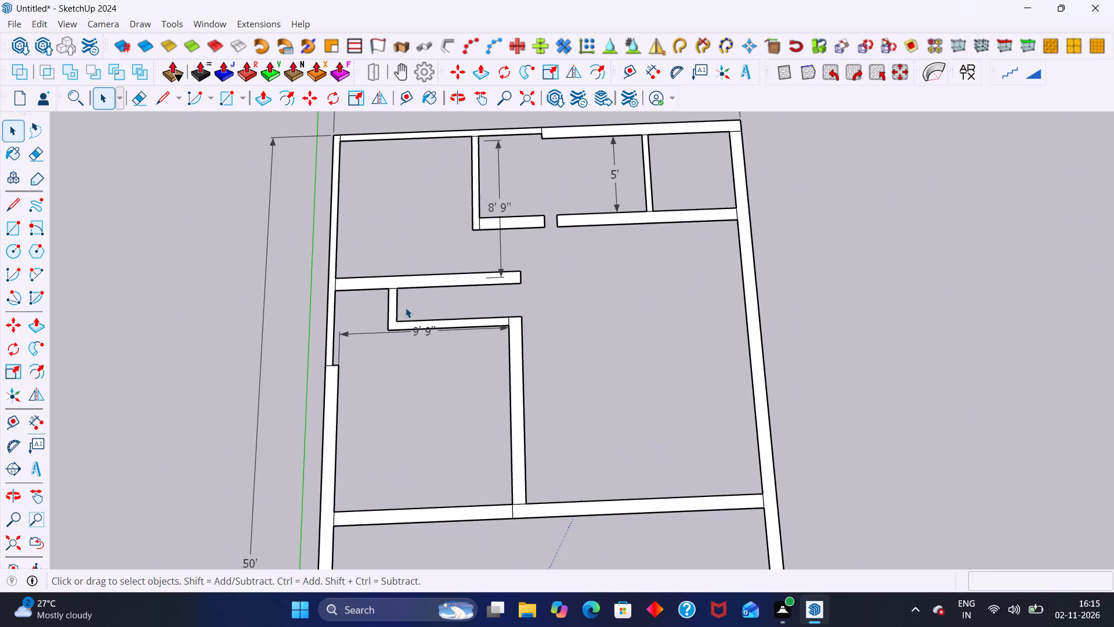
scroll(403, 283, "up", 6)
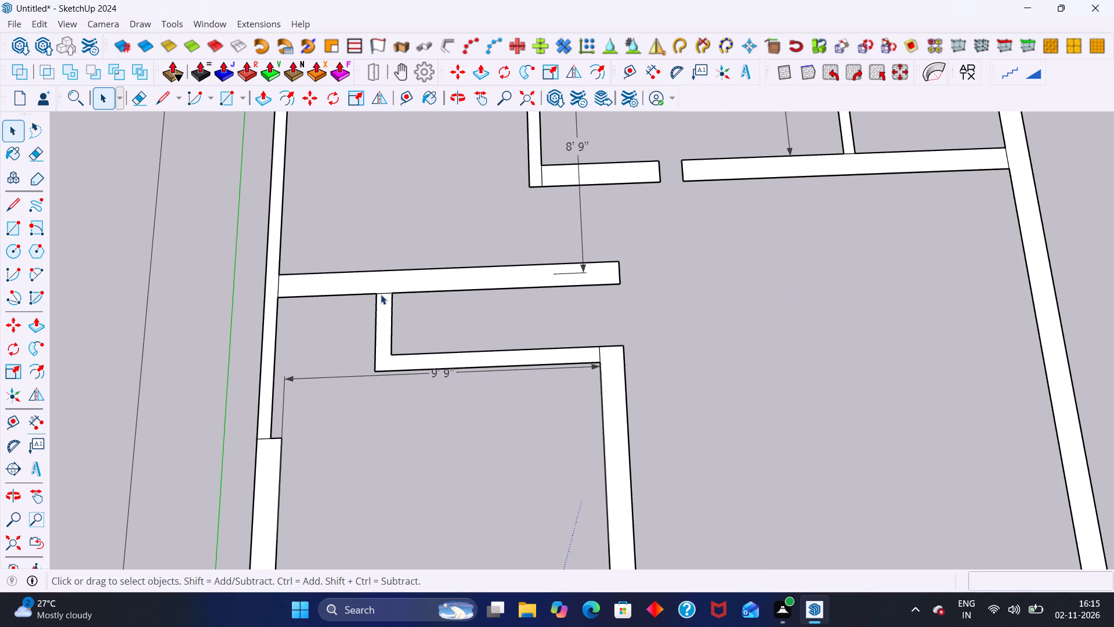
left_click(381, 293)
key("Delete")
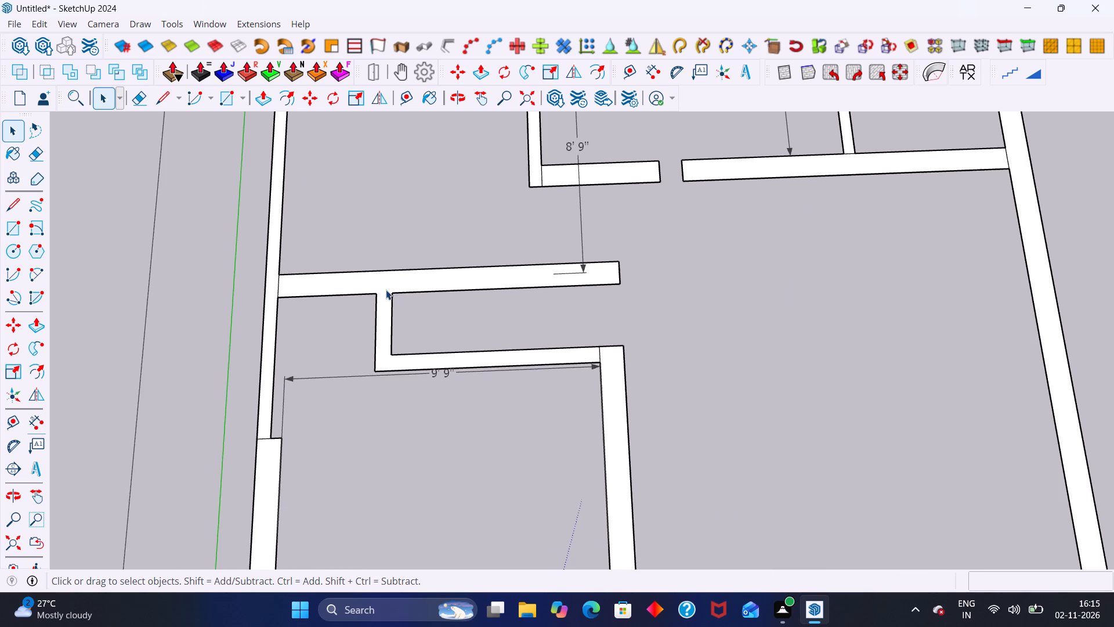
Draw a 9" edge across the cross wall in line with the short wall's outer face.
key("l")
left_click(395, 293)
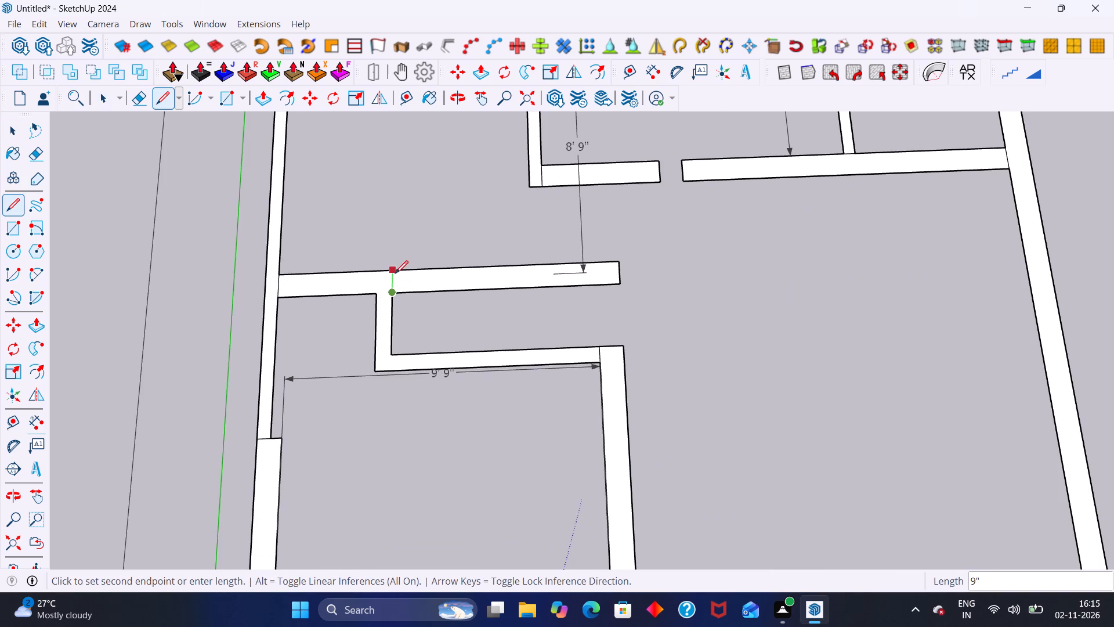
left_click(395, 273)
key("space")
Delete the cross wall's portion beyond the new edge, including its face, leftover edges and the 8' 9" dimension.
left_click(409, 281)
key("Delete")
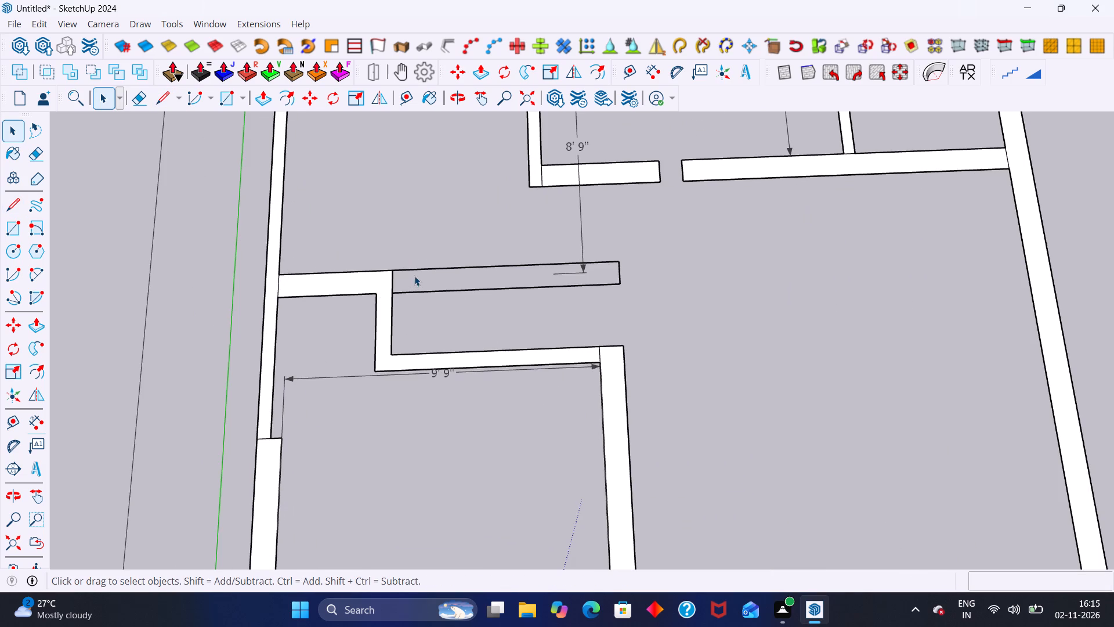
left_click(418, 270)
key("Delete")
left_click(424, 291)
key("Delete")
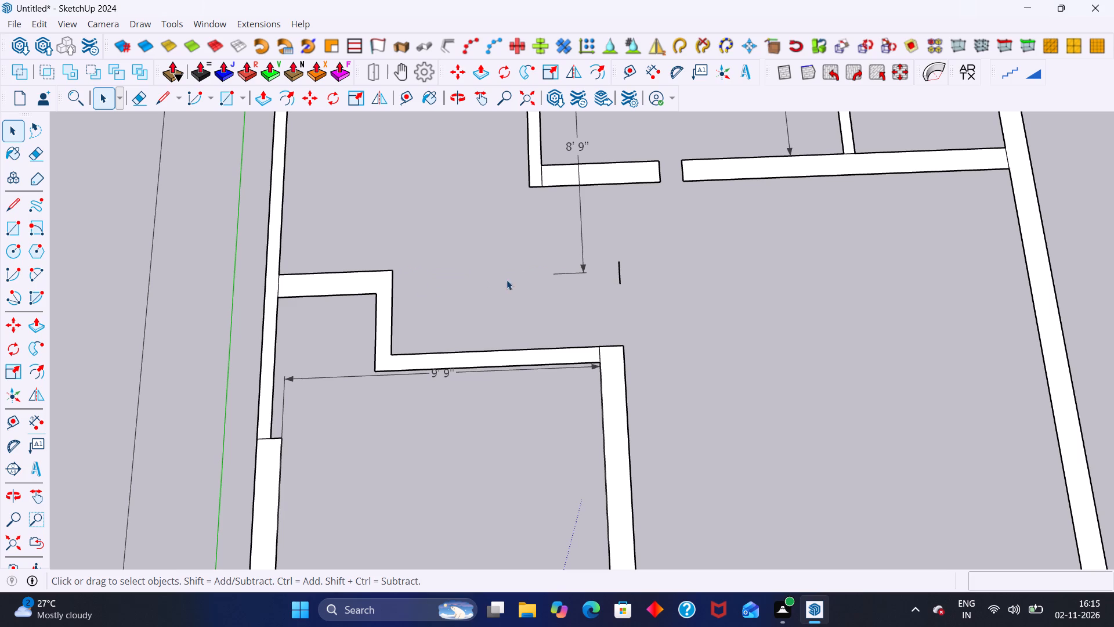
left_click(619, 271)
key("Delete")
left_click(573, 274)
key("Delete")
Delete the seam edges at both ends of the thin partition that forms an L beside the doorway gap.
scroll(573, 274, "down", 11)
scroll(545, 297, "up", 2)
scroll(473, 336, "up", 6)
scroll(466, 328, "down", 7)
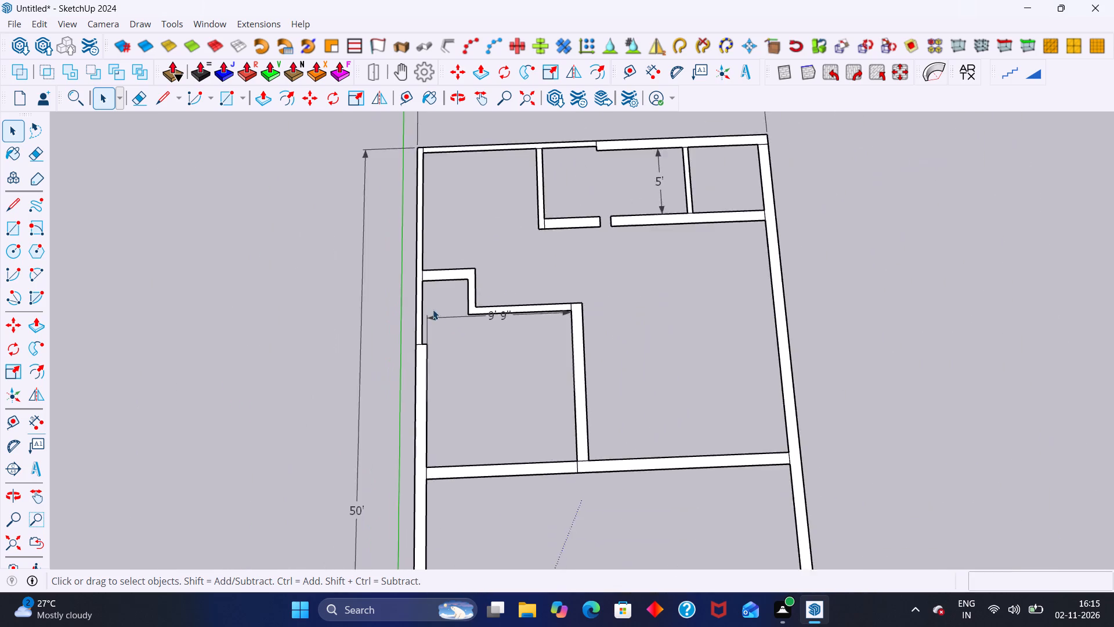
scroll(433, 309, "down", 8)
scroll(502, 189, "up", 14)
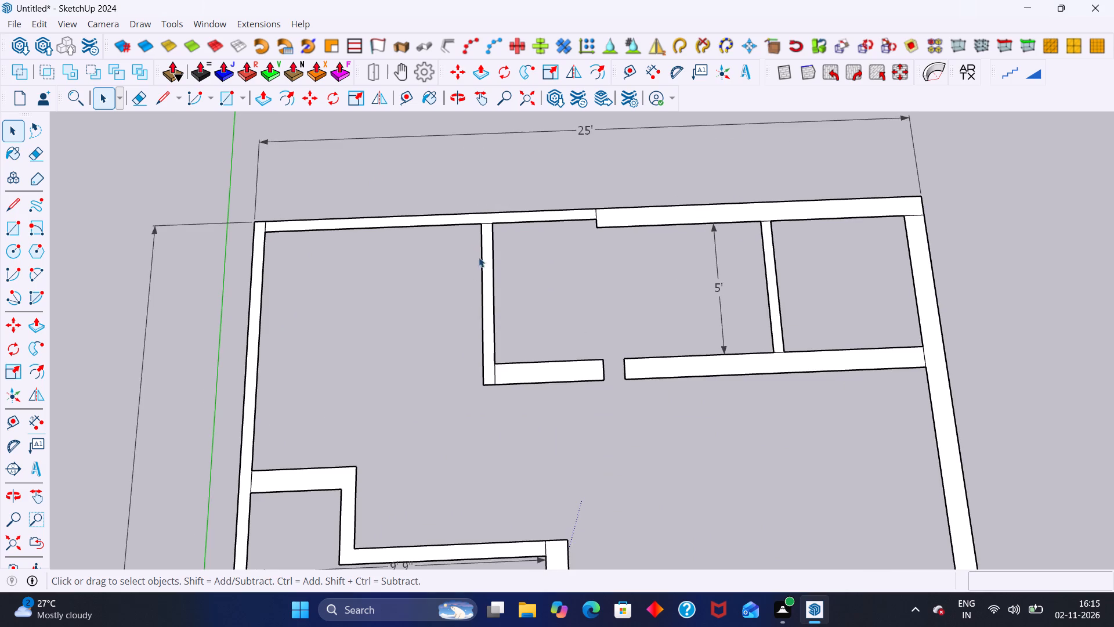
scroll(474, 262, "up", 8)
left_click(498, 185)
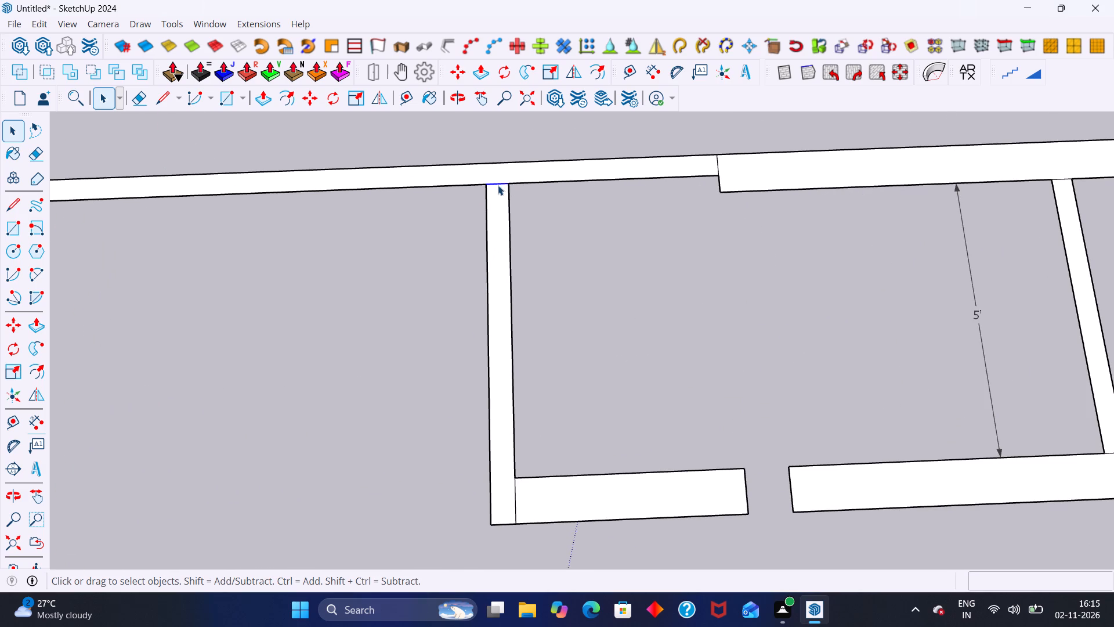
key("Delete")
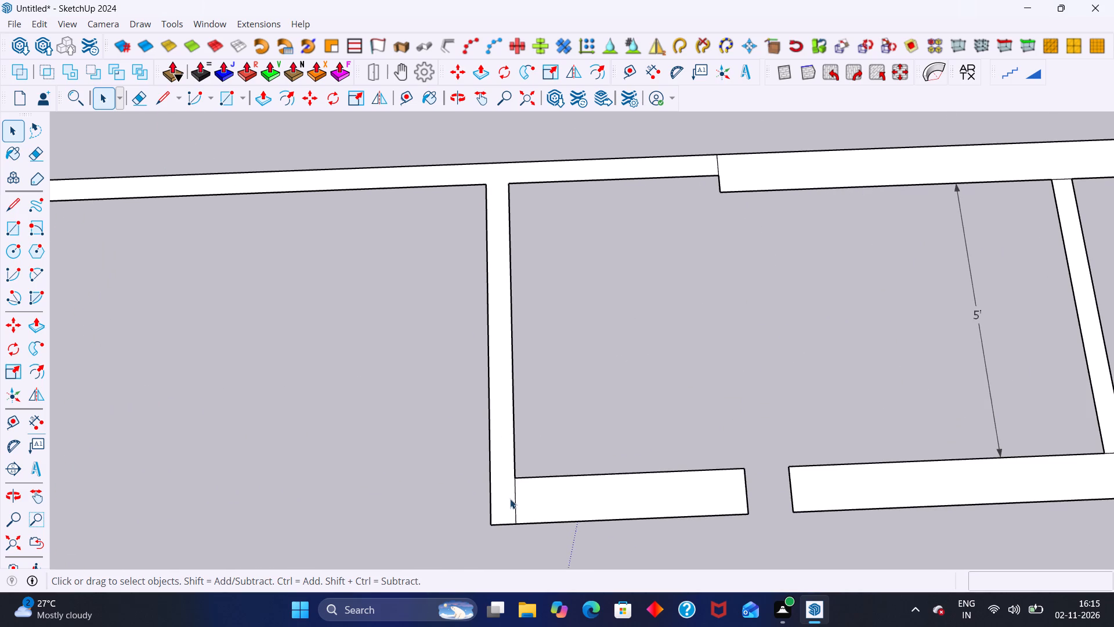
left_click(516, 499)
key("Delete")
Delete the seam edge across the 25' outer wall where its thickness changes.
scroll(489, 473, "down", 7)
scroll(574, 311, "up", 3)
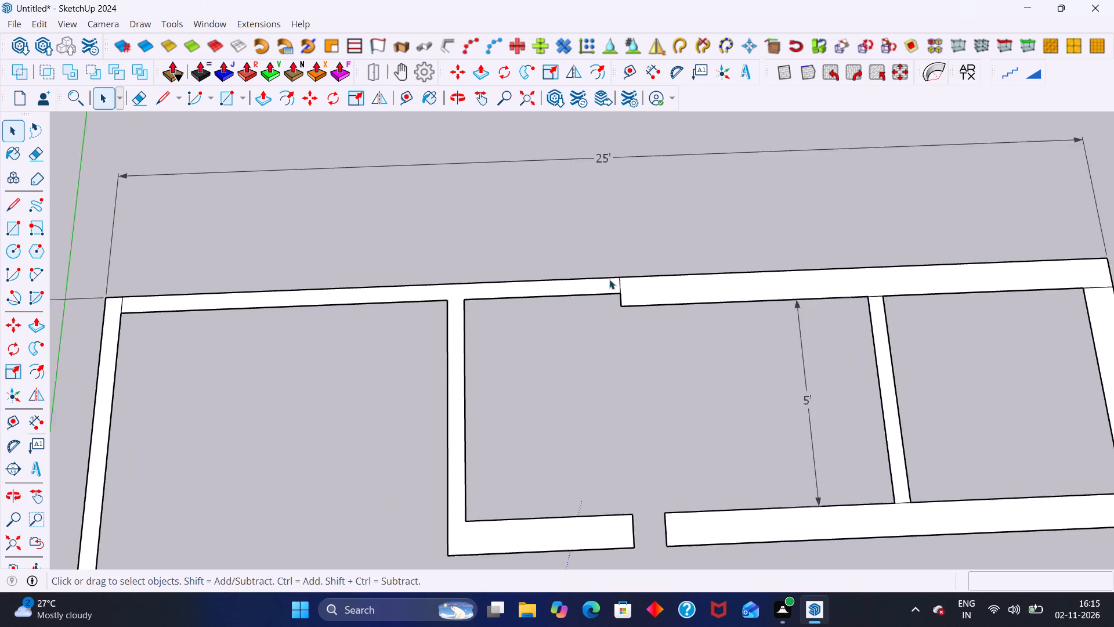
scroll(609, 279, "up", 3)
left_click(620, 286)
key("Delete")
Delete the seam edges at both ends of the thin partition beside the 5' dimension and at the adjacent outer corner.
scroll(570, 288, "down", 11)
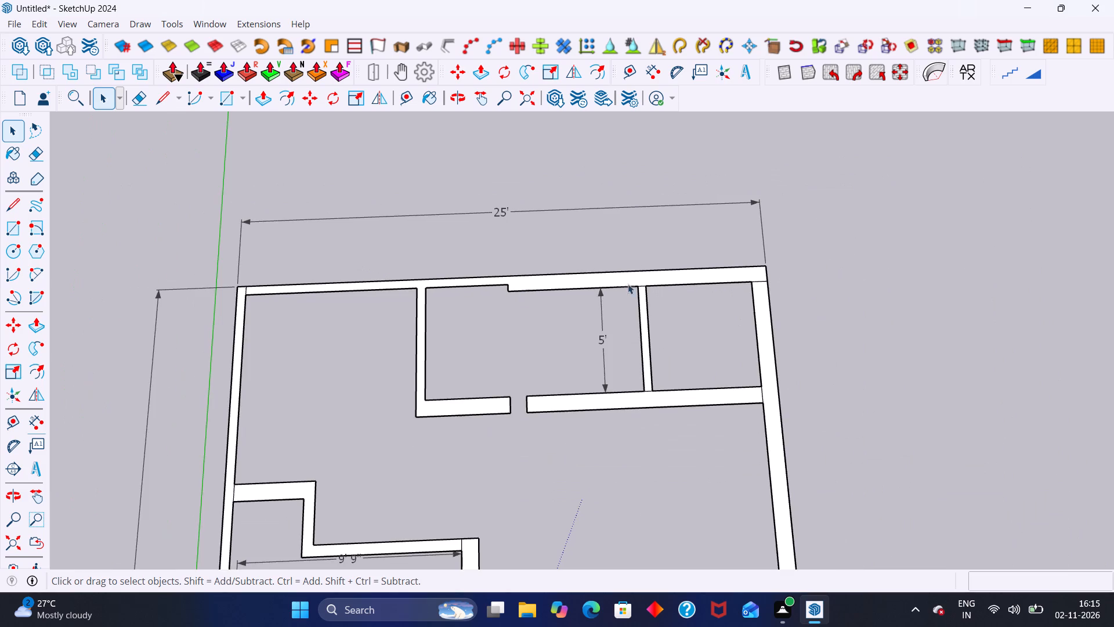
scroll(728, 326, "up", 8)
left_click(610, 424)
key("Delete")
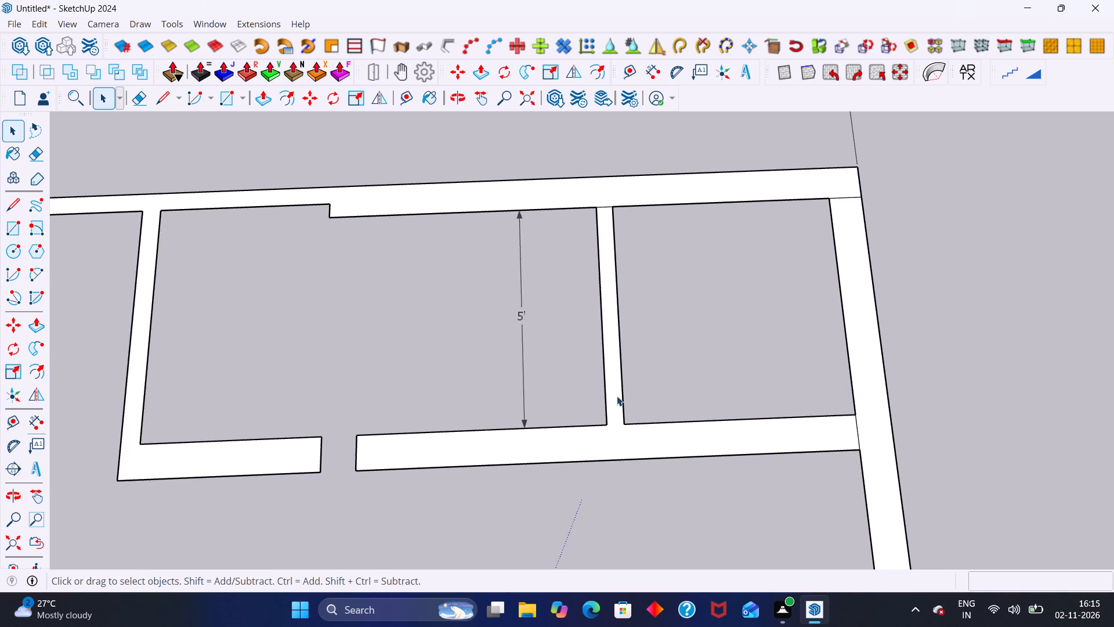
left_click(603, 208)
key("Delete")
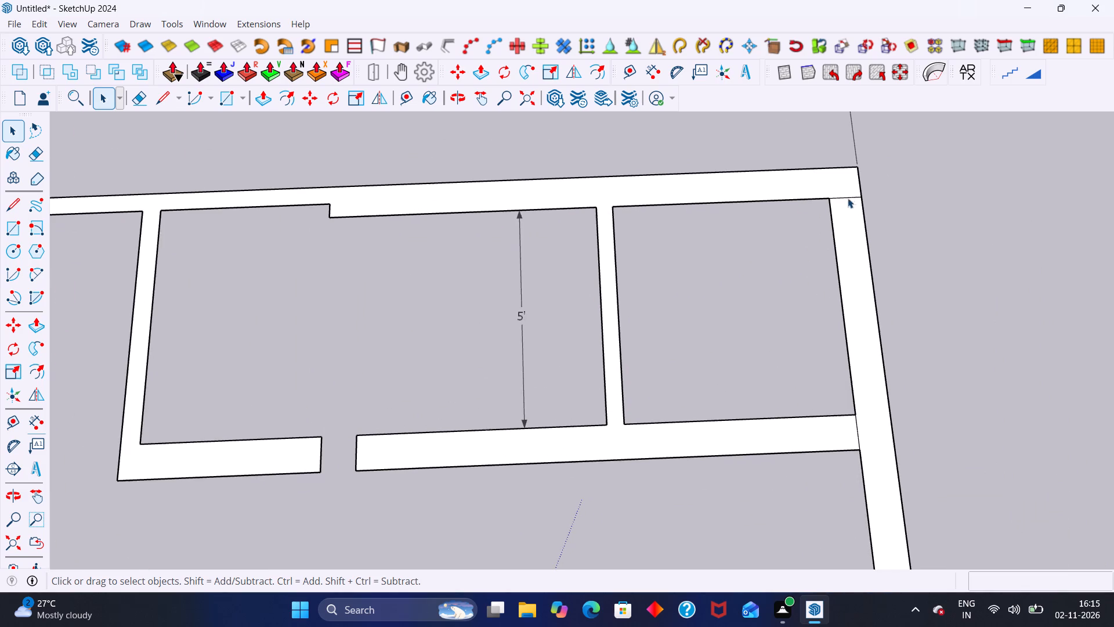
left_click(846, 194)
left_click(846, 196)
key("Delete")
Erase the seam edges where the wall below the 5' rooms and the full-width cross wall meet the long outer wall.
scroll(817, 203, "down", 7)
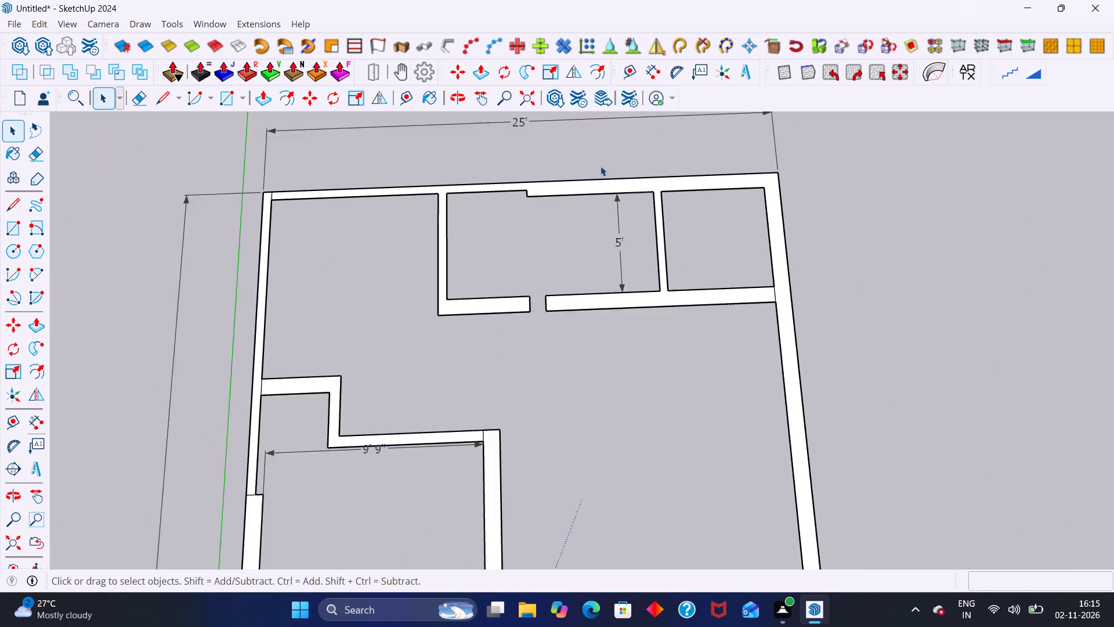
scroll(601, 166, "down", 7)
scroll(765, 240, "up", 6)
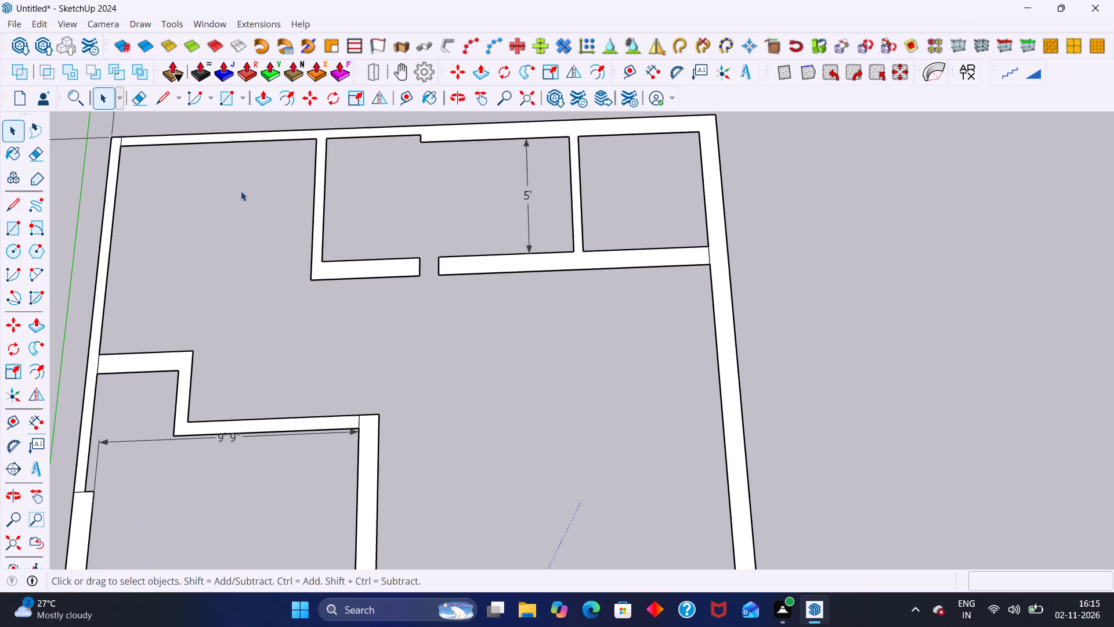
left_click(135, 99)
scroll(712, 260, "up", 4)
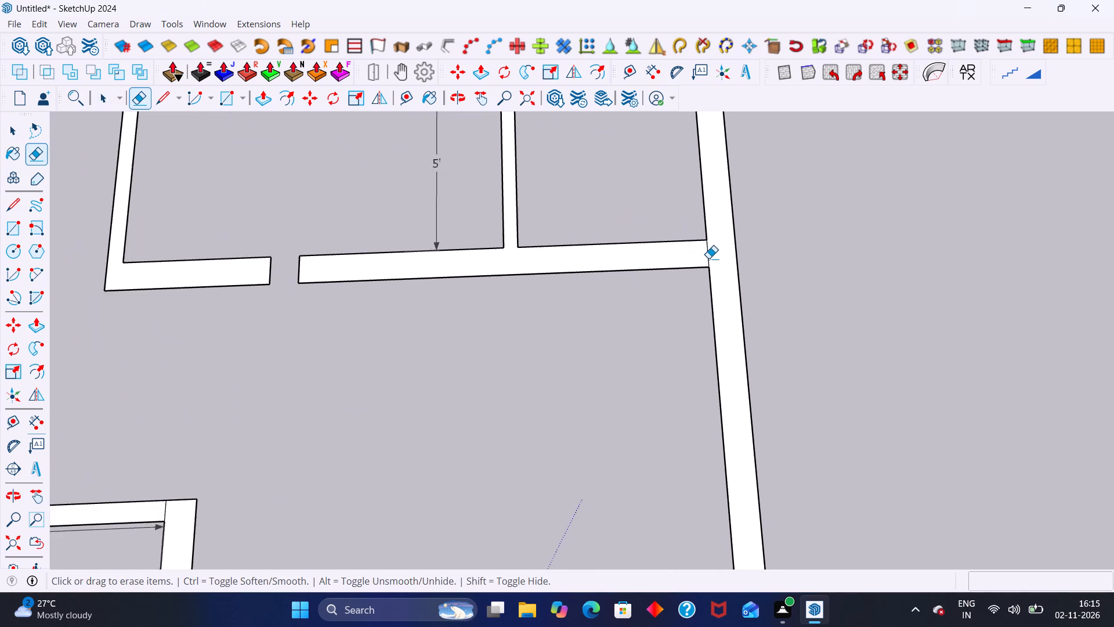
scroll(708, 258, "up", 2)
left_click_drag(685, 249, 724, 247)
scroll(700, 250, "down", 18)
scroll(602, 320, "up", 2)
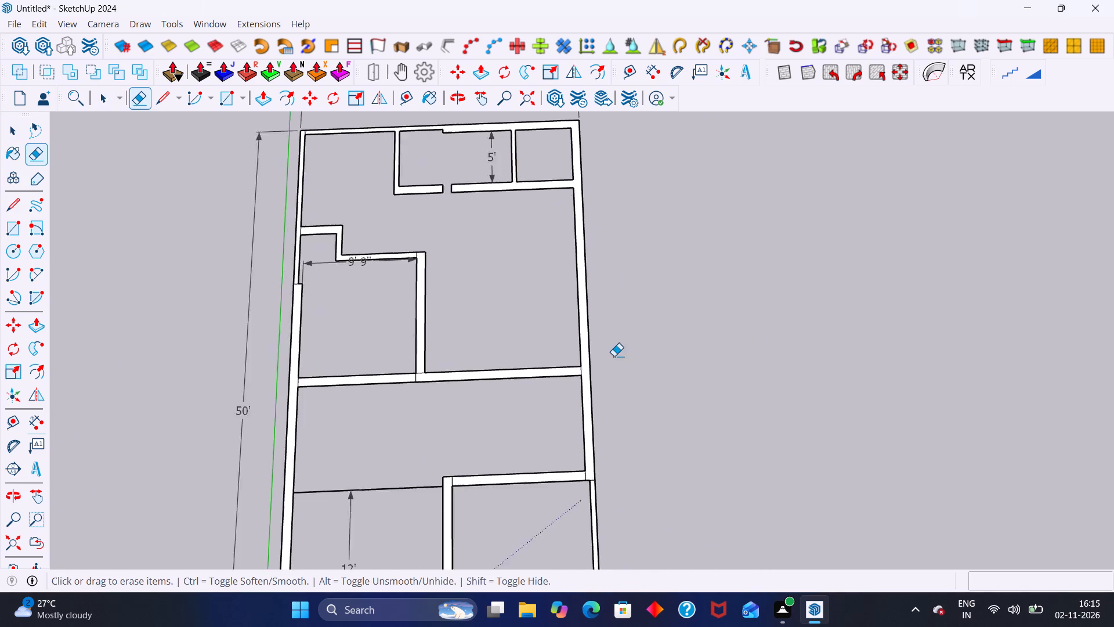
scroll(614, 356, "up", 9)
left_click_drag(542, 389, 575, 385)
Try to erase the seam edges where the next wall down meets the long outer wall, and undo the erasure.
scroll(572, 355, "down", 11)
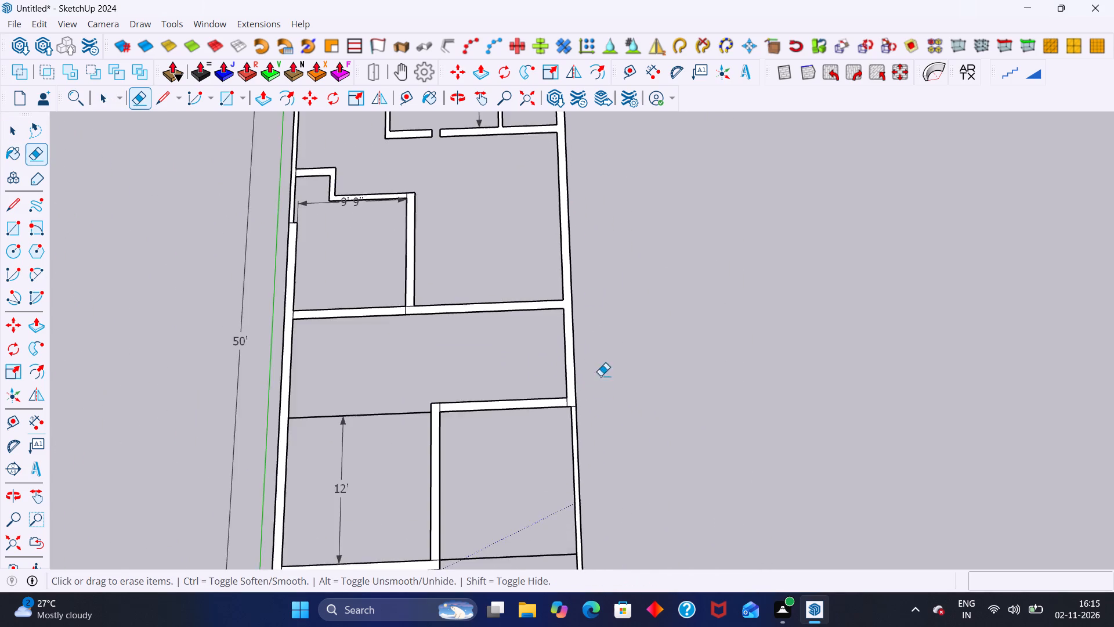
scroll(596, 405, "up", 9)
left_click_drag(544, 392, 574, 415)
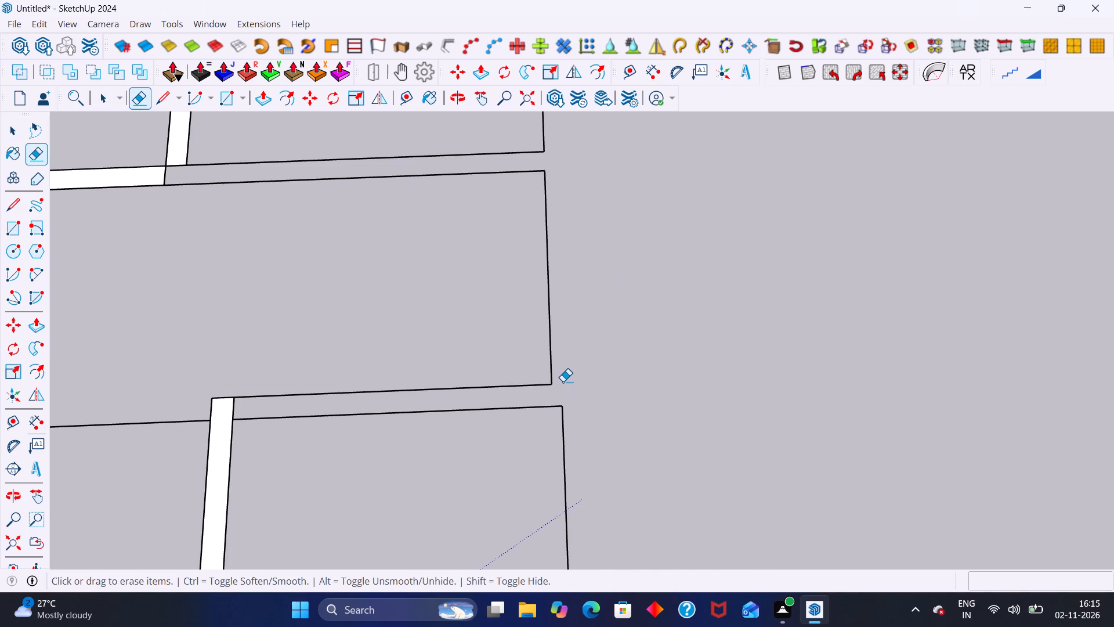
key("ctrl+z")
Erase the two seam edges where the wall below the full-width cross wall joins the long outer wall.
scroll(562, 381, "up", 4)
left_click_drag(541, 395, 567, 388)
left_click_drag(567, 405, 576, 431)
scroll(558, 376, "down", 8)
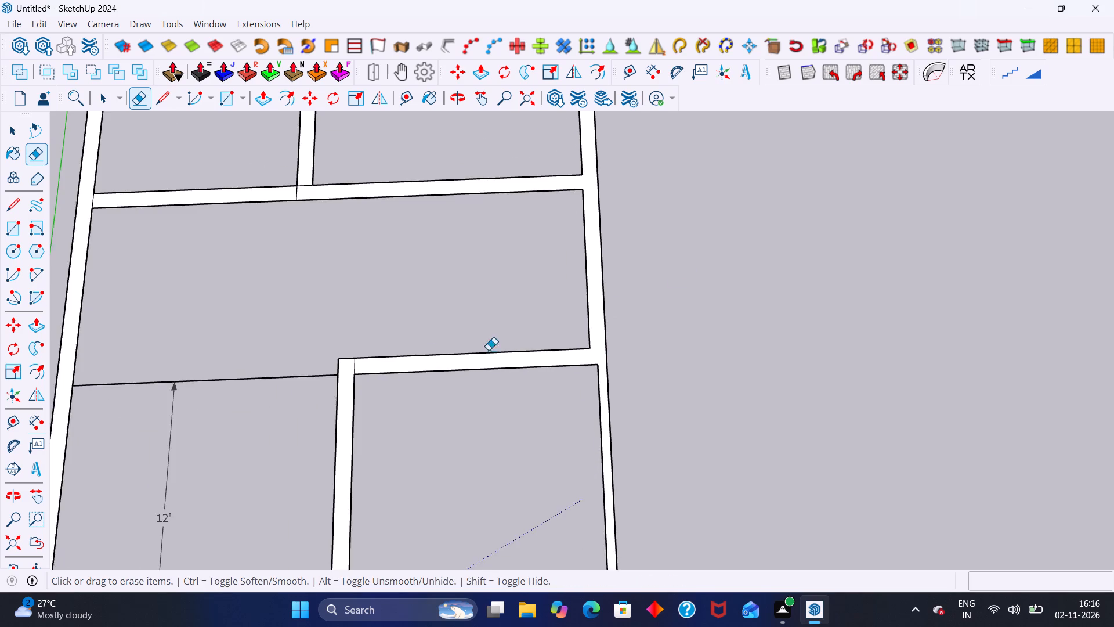
Erase the seam edges at the upper and lower corners of the wall between the 12' room and the adjoining space.
scroll(404, 358, "up", 7)
left_click_drag(320, 371, 363, 365)
scroll(465, 328, "down", 10)
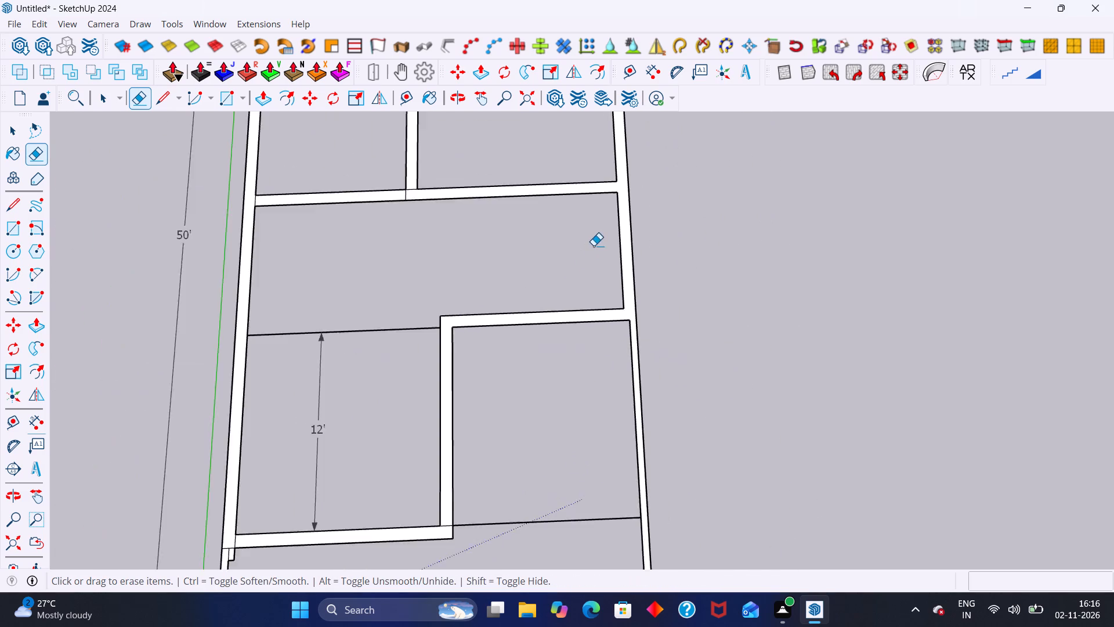
scroll(594, 246, "down", 5)
scroll(520, 435, "up", 13)
left_click_drag(491, 398, 487, 433)
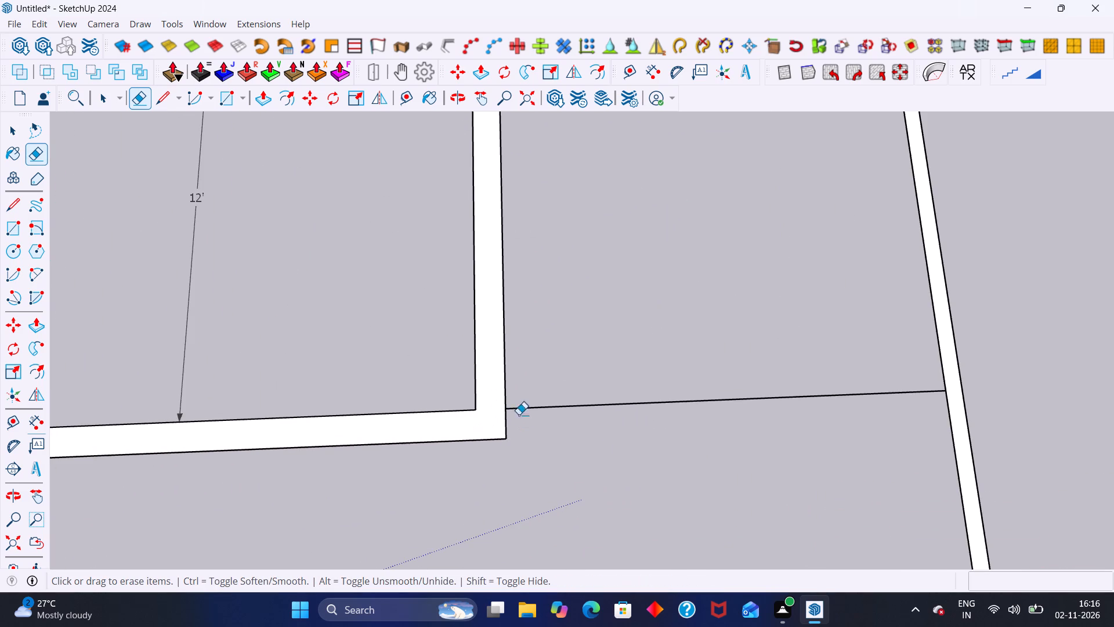
Erase the two stray lines running from those wall corners to the outer walls, and the 12' dimension.
left_click_drag(603, 371, 614, 429)
scroll(622, 391, "down", 12)
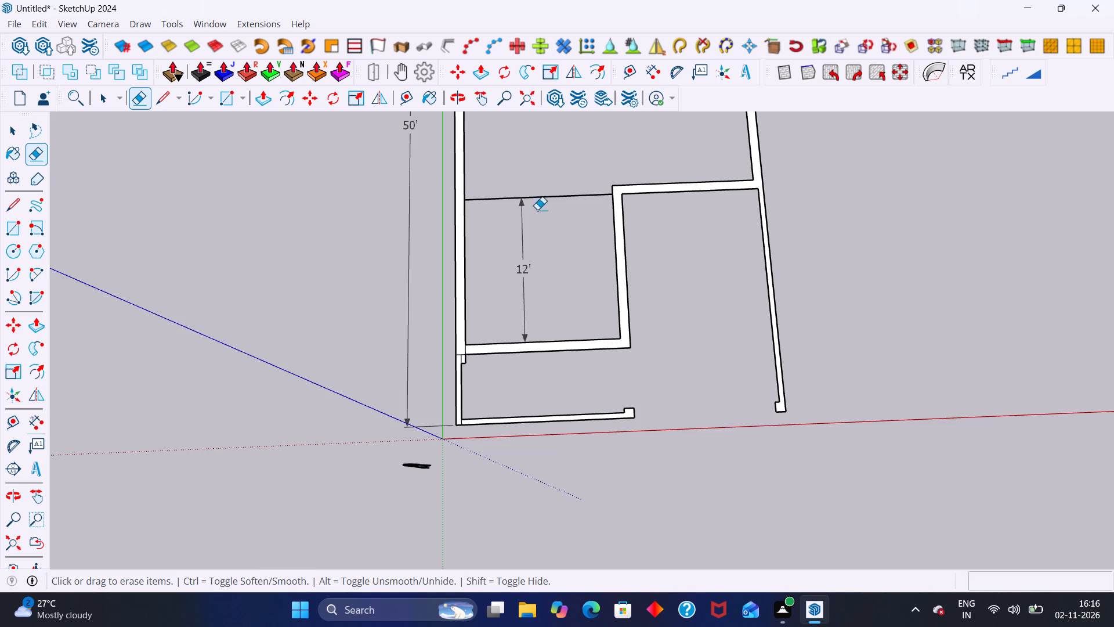
left_click_drag(541, 190, 541, 228)
left_click_drag(517, 253, 542, 217)
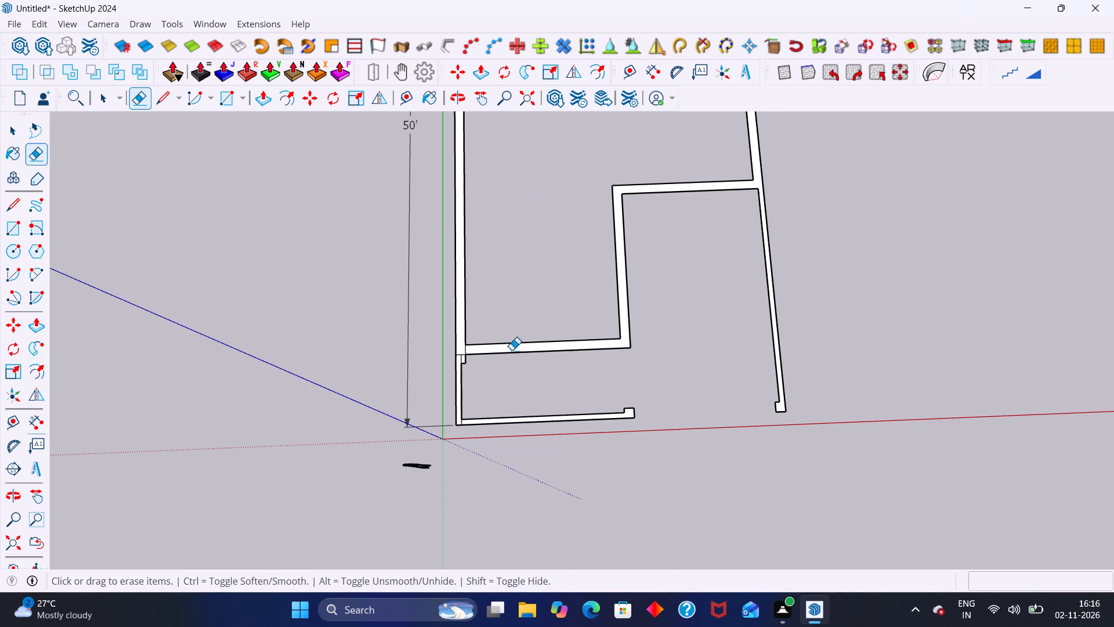
Erase the seam edges where the lowest cross wall and small pier meet the long outer wall, and at the building corner nearest the origin.
scroll(491, 348, "up", 16)
left_click_drag(445, 348, 429, 379)
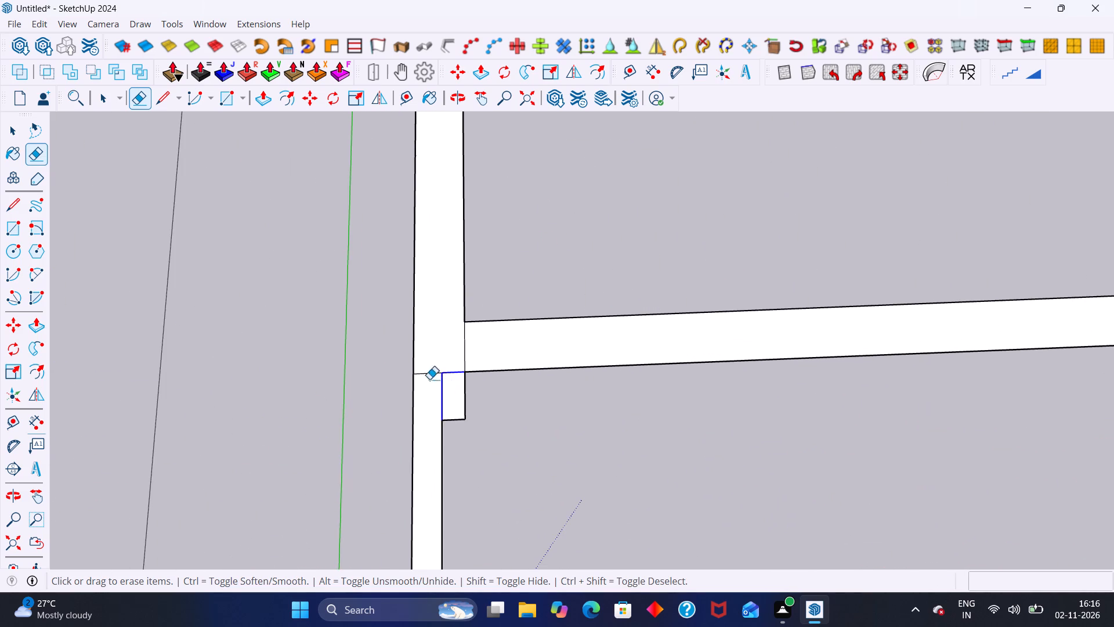
left_click_drag(429, 379, 472, 347)
scroll(419, 336, "down", 16)
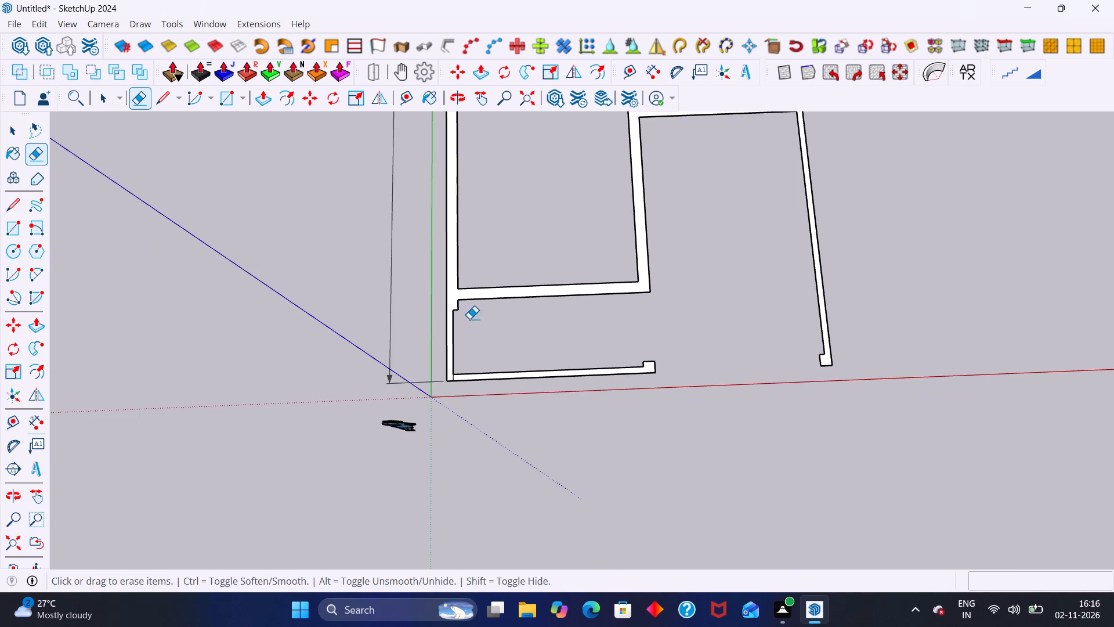
scroll(463, 422, "up", 16)
left_click_drag(431, 343, 467, 339)
Erase the 9'9" dimension and the 5' dimension inside the floor plan.
scroll(459, 352, "down", 20)
scroll(459, 352, "down", 1)
scroll(668, 323, "up", 3)
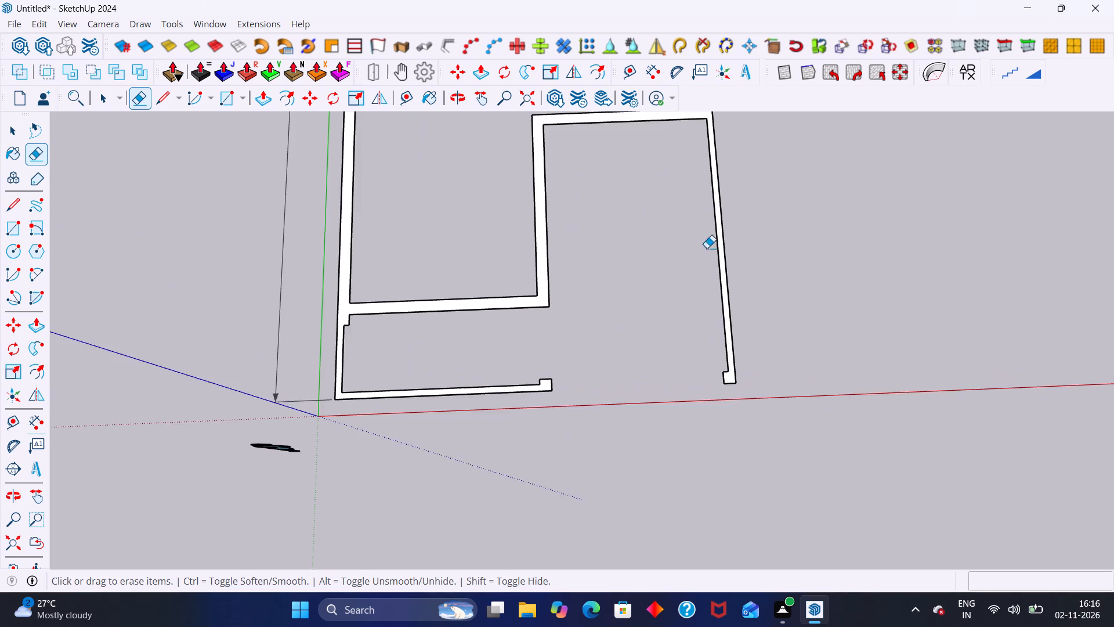
scroll(674, 343, "down", 15)
scroll(560, 180, "up", 8)
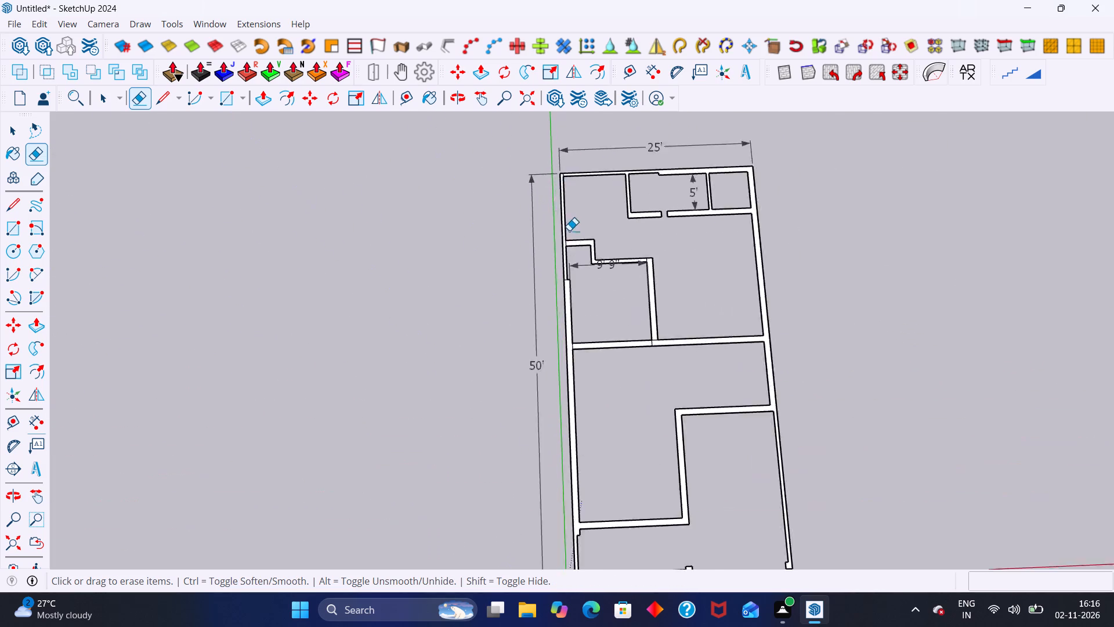
scroll(569, 230, "up", 16)
left_click_drag(576, 282, 581, 313)
scroll(580, 333, "down", 15)
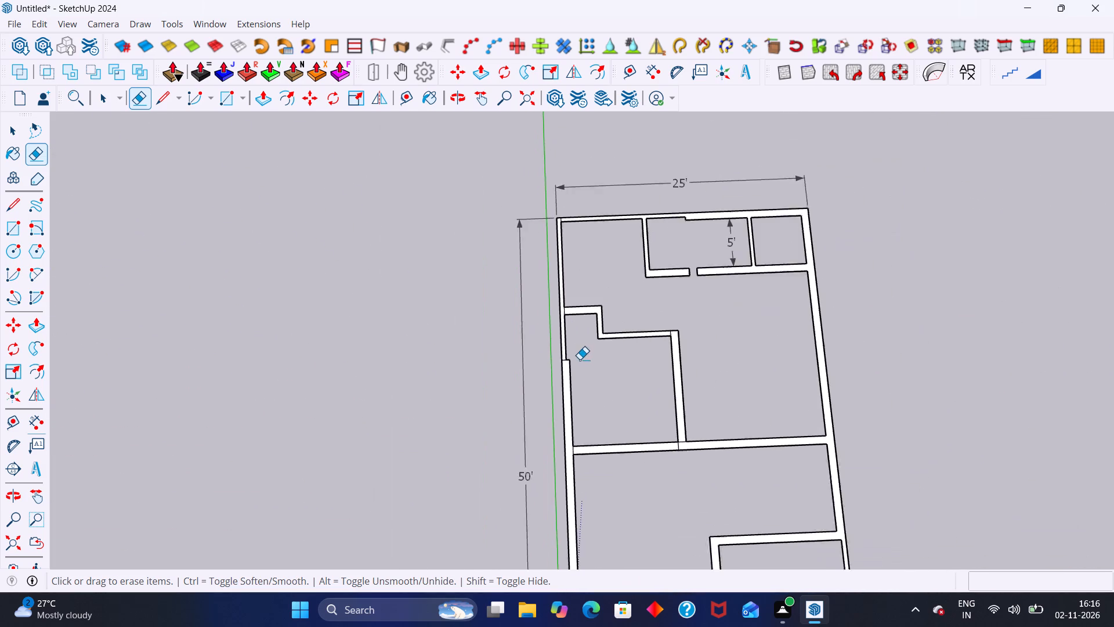
scroll(580, 359, "down", 1)
scroll(728, 276, "up", 10)
left_click_drag(690, 247, 718, 235)
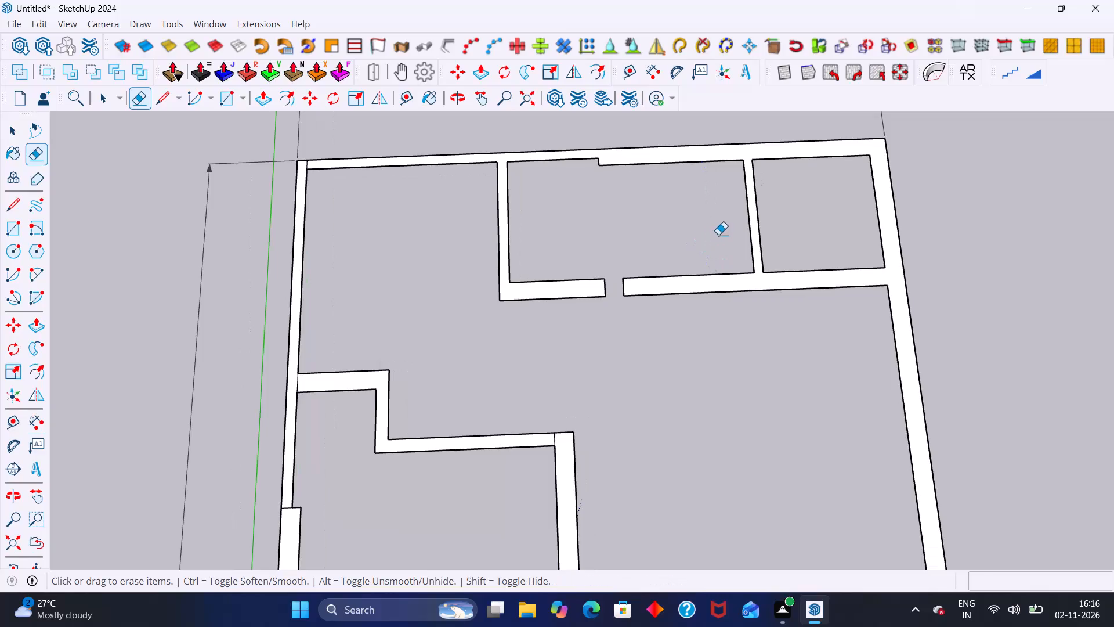
Draw a 9" by 9" rectangle closing the gap in the wall below the two small rooms.
scroll(702, 241, "down", 17)
scroll(594, 239, "down", 5)
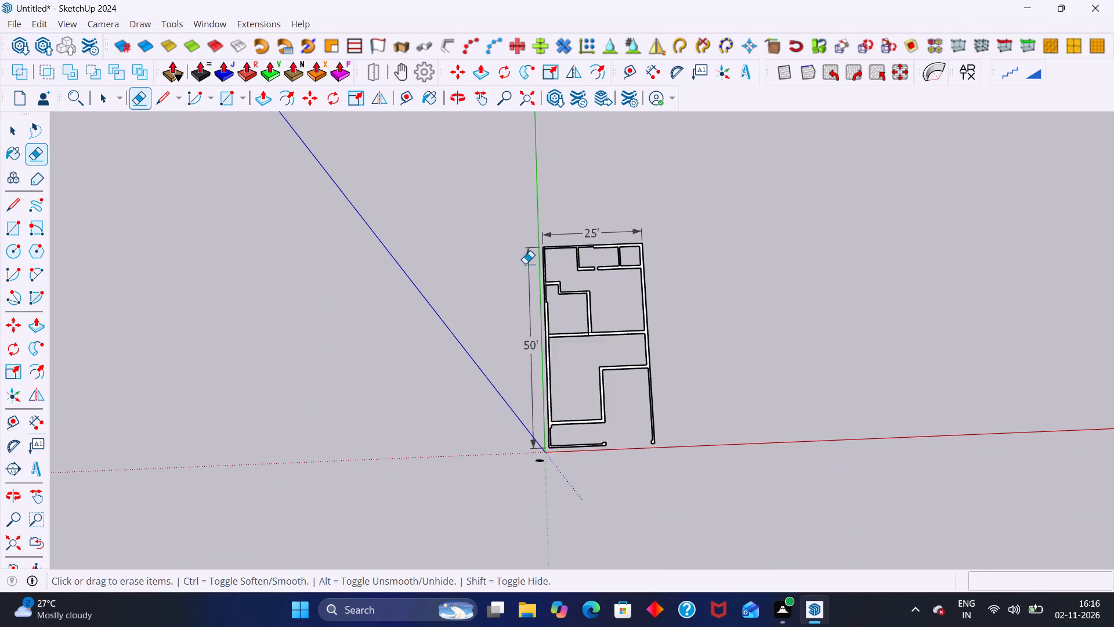
scroll(821, 336, "up", 5)
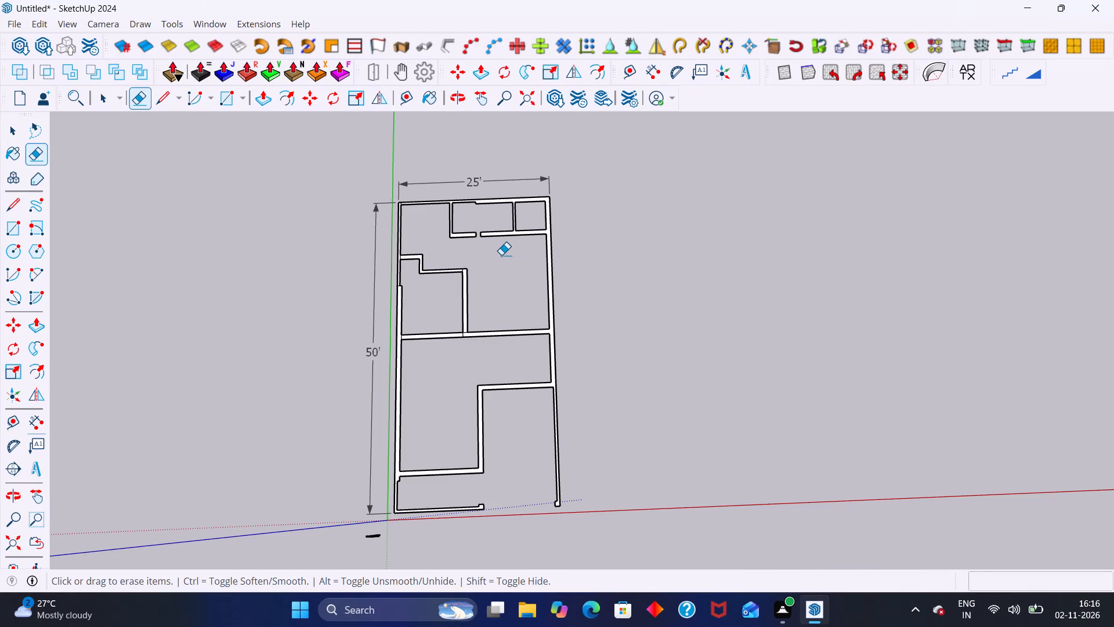
scroll(503, 255, "up", 7)
key("r")
scroll(449, 221, "up", 3)
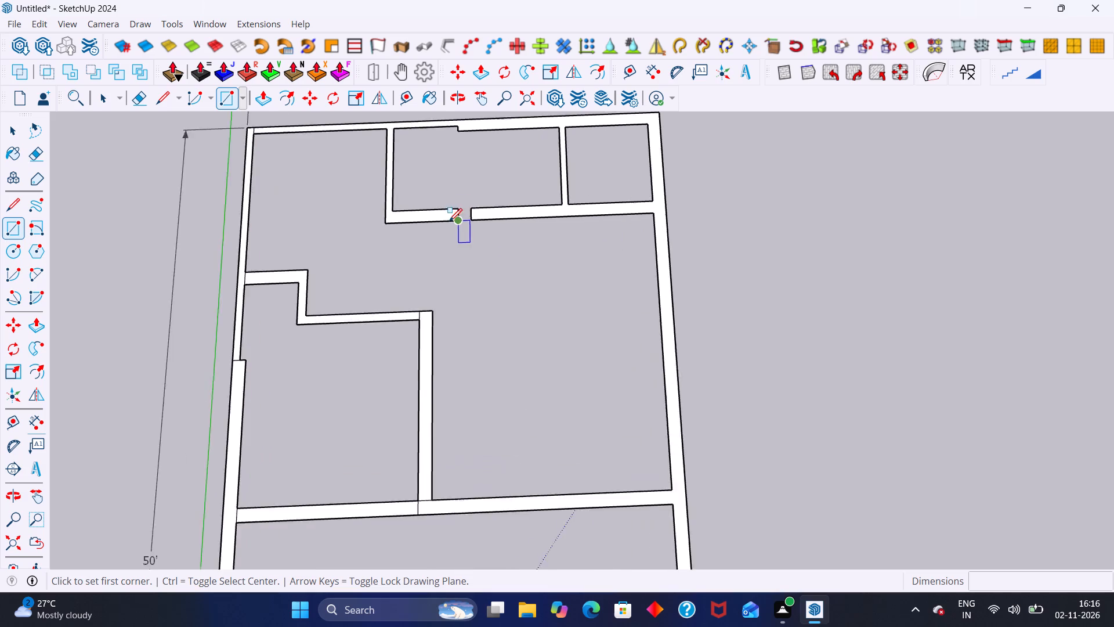
scroll(449, 221, "up", 4)
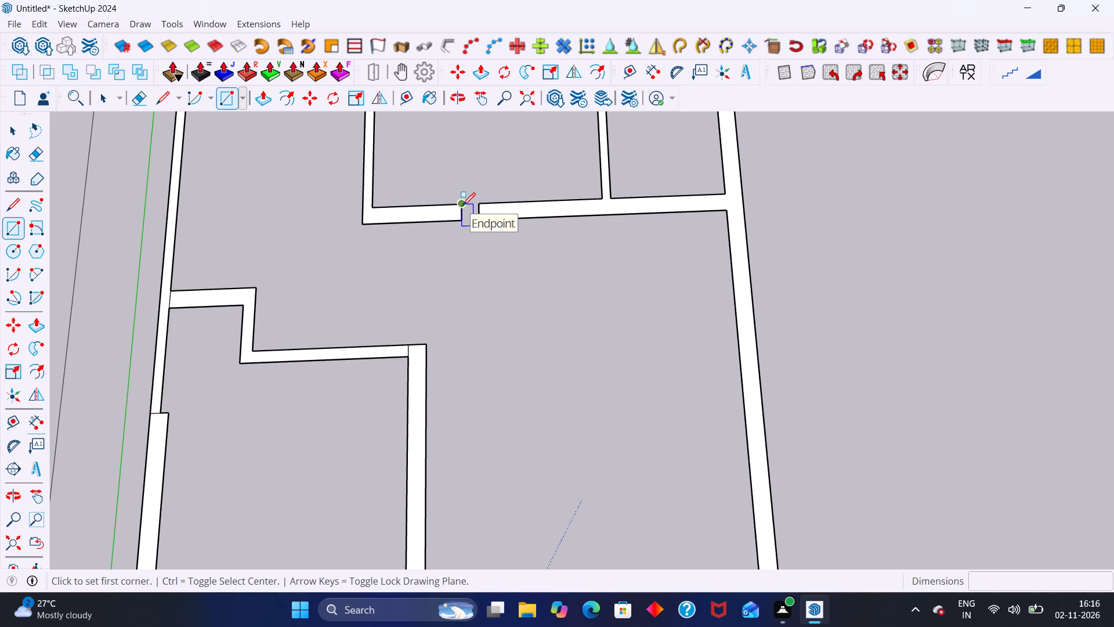
left_click(462, 206)
left_click(478, 217)
key("space")
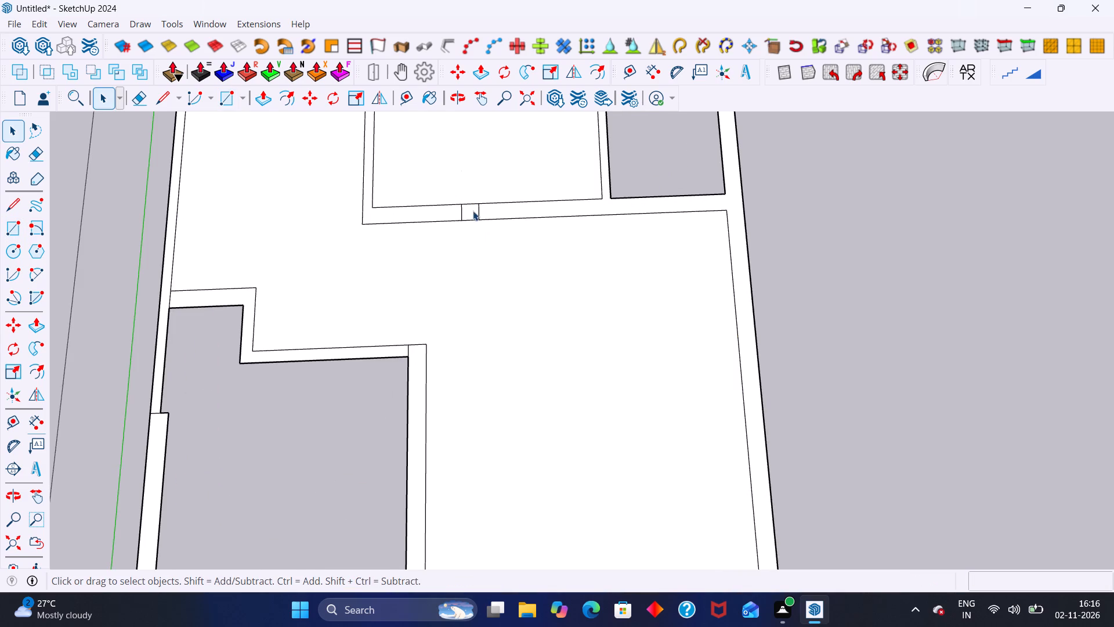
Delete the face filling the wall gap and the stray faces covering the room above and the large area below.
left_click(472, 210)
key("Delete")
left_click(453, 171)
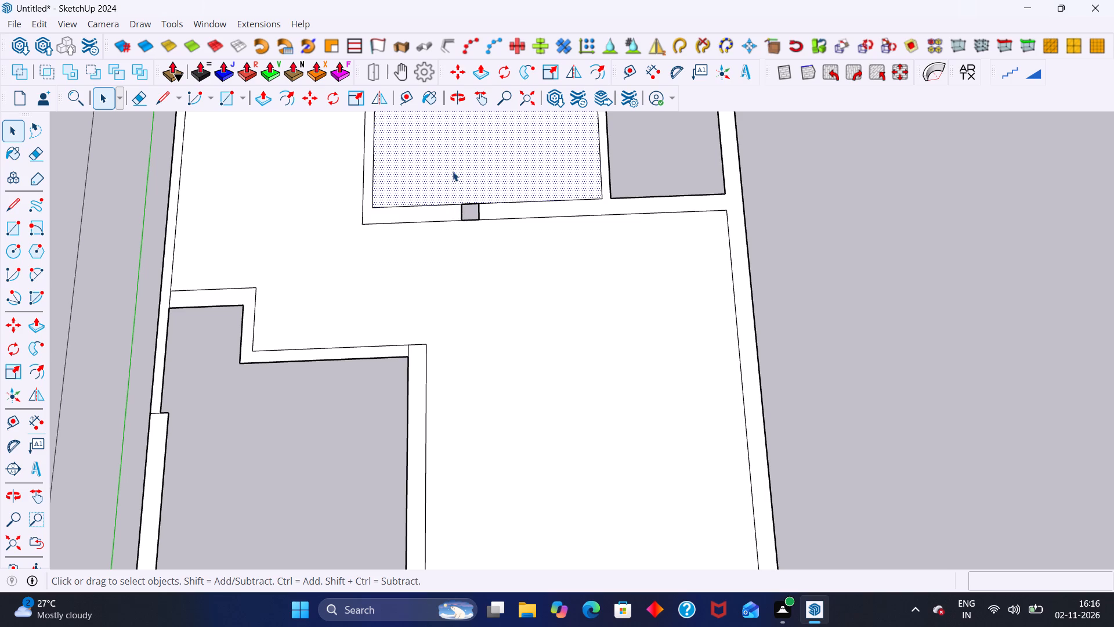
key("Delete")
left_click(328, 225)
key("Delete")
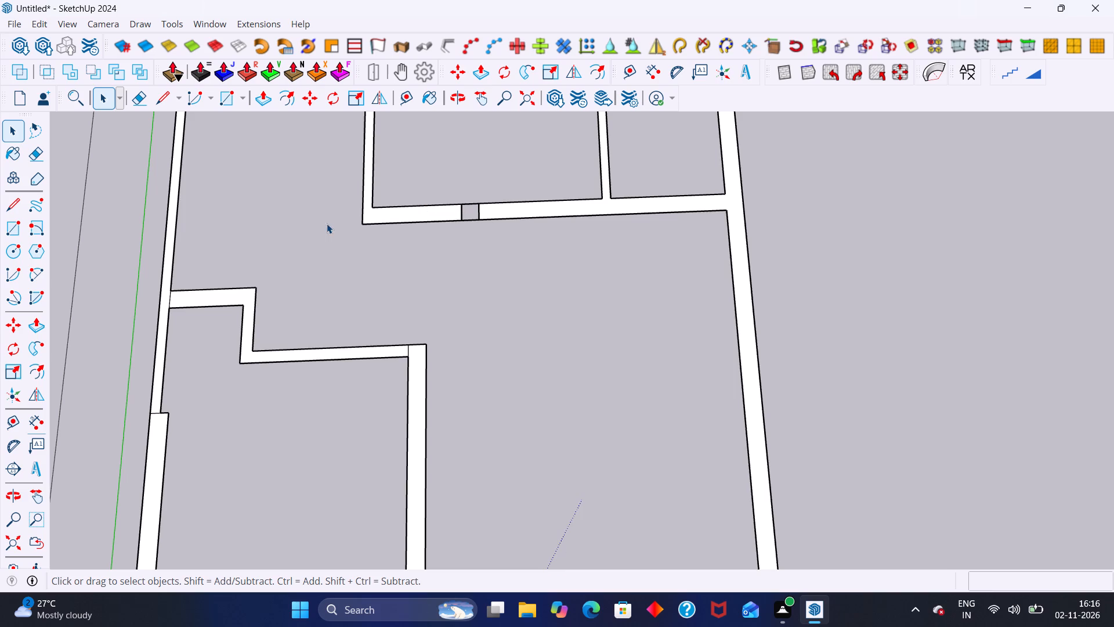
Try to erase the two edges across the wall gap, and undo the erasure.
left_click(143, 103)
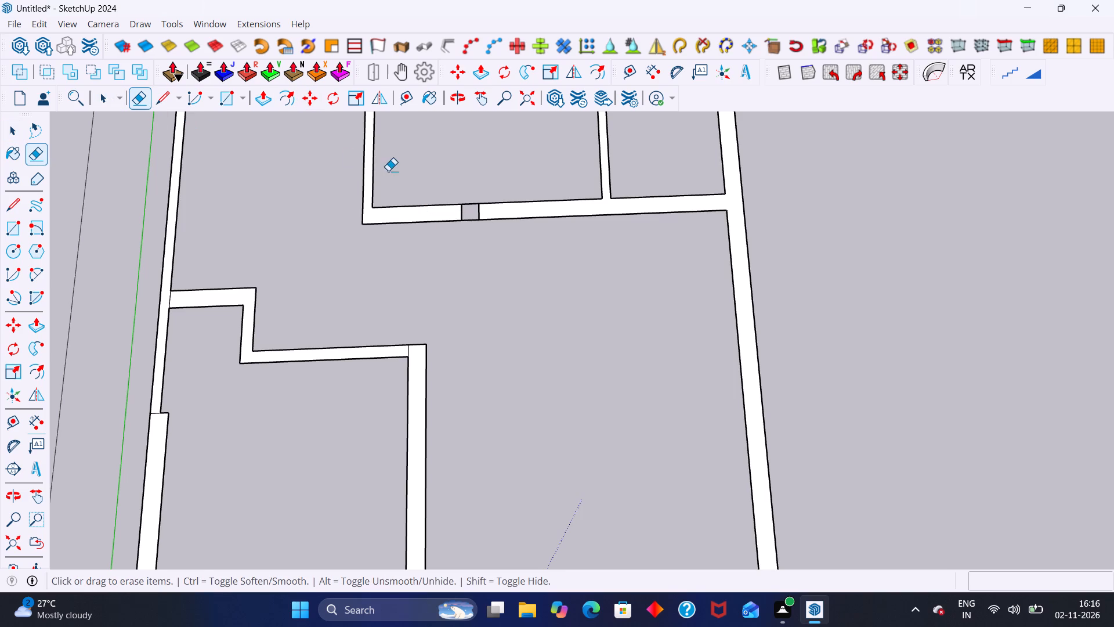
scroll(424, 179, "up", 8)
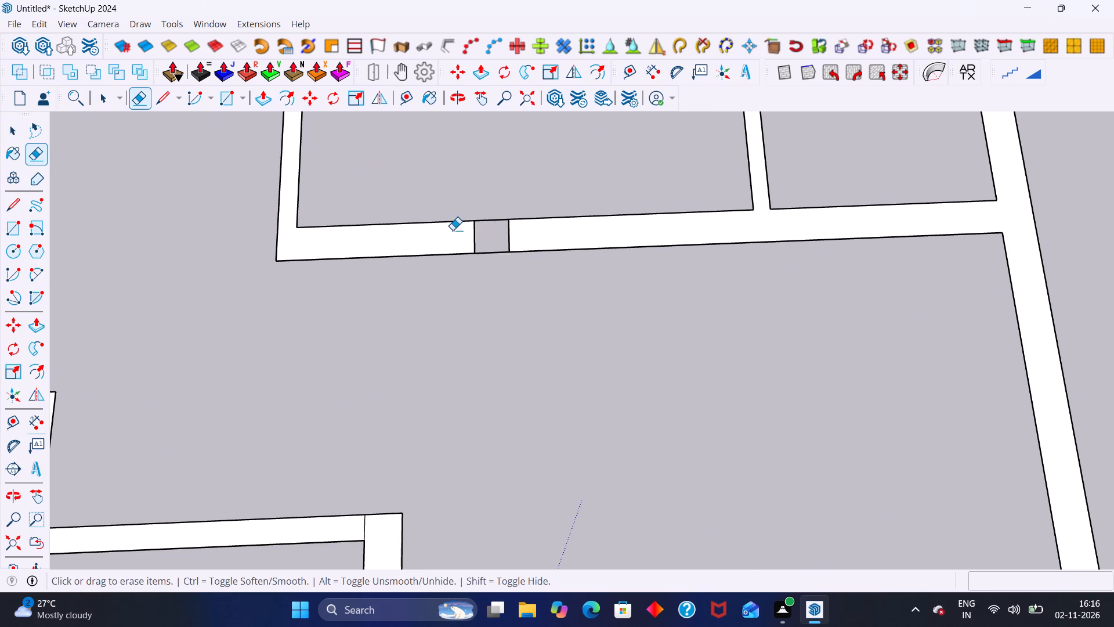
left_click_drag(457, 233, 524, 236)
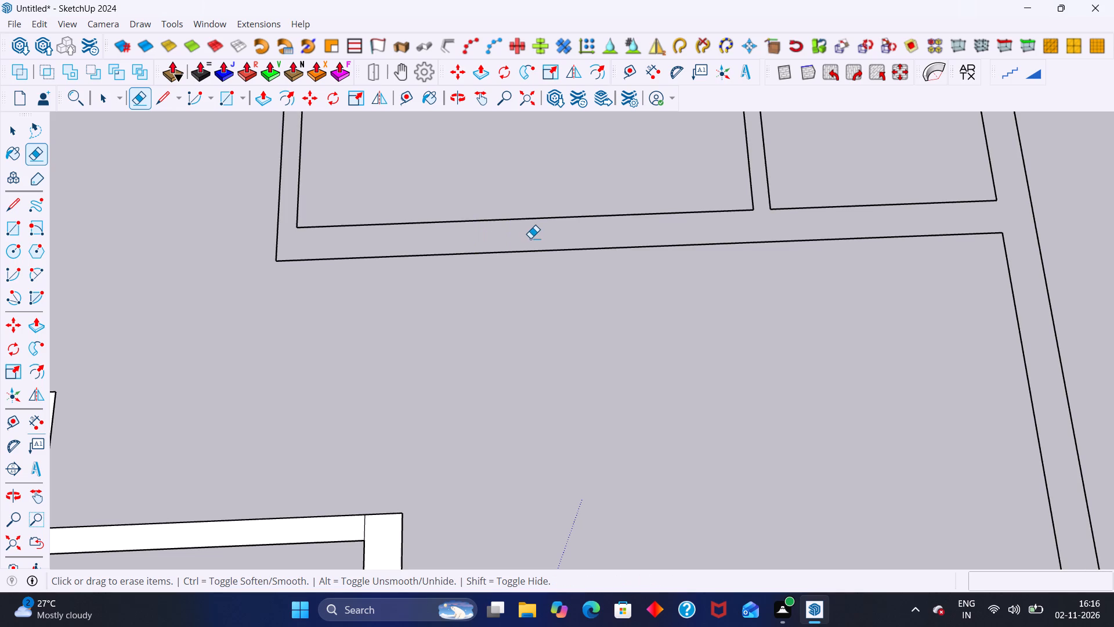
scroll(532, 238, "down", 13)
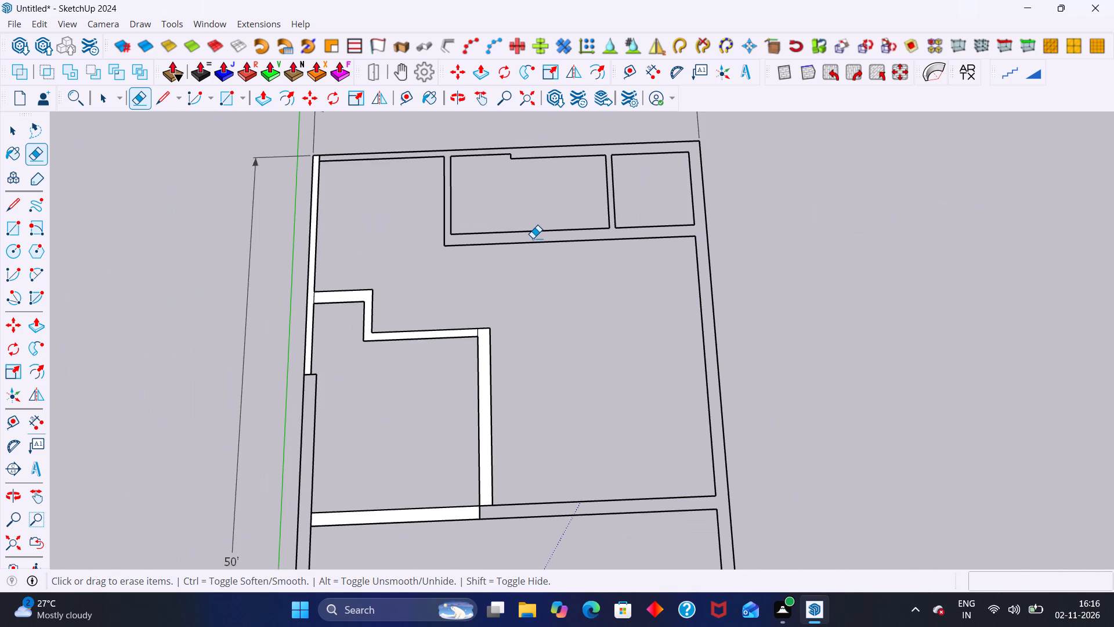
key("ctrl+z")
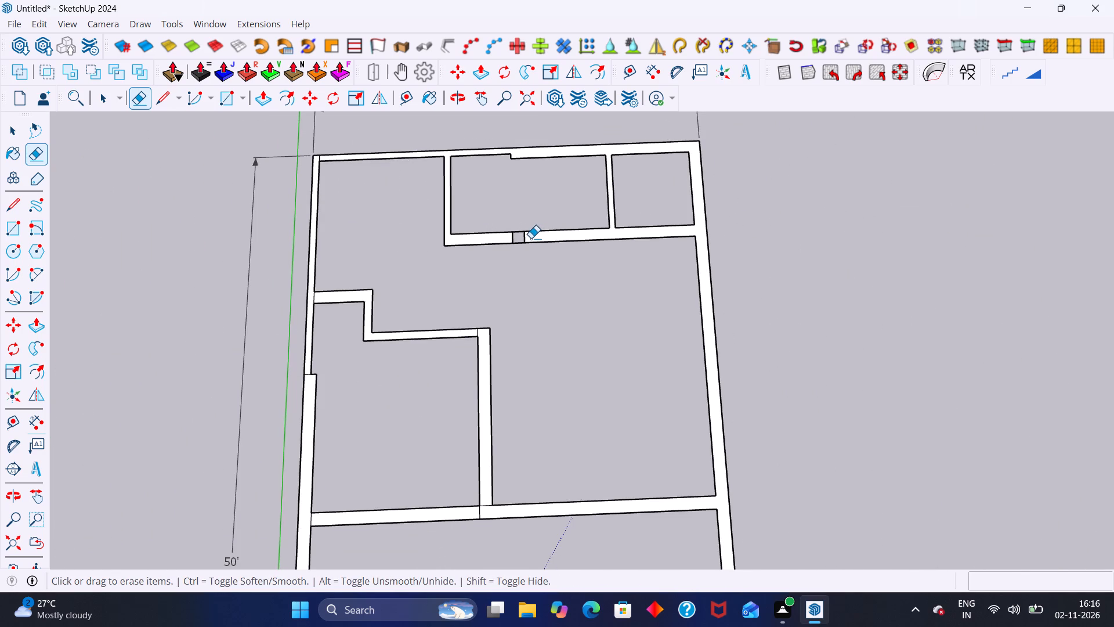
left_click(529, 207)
Redraw the 9" by 9" rectangle over the wall gap below the small rooms, corner to corner.
key("space")
scroll(525, 207, "up", 2)
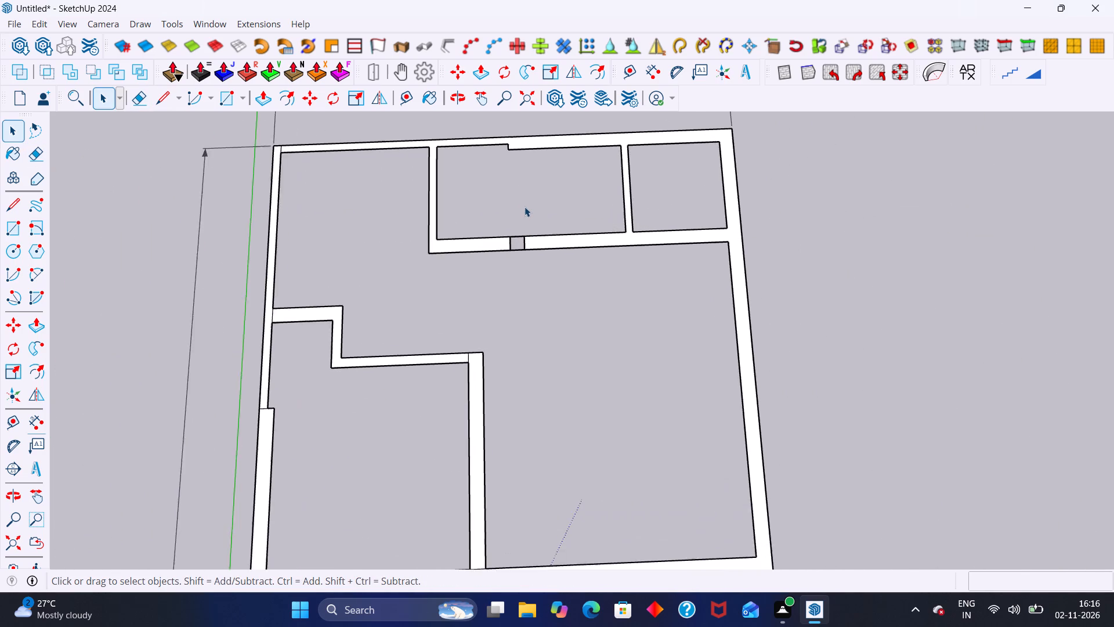
scroll(525, 207, "up", 9)
key("r")
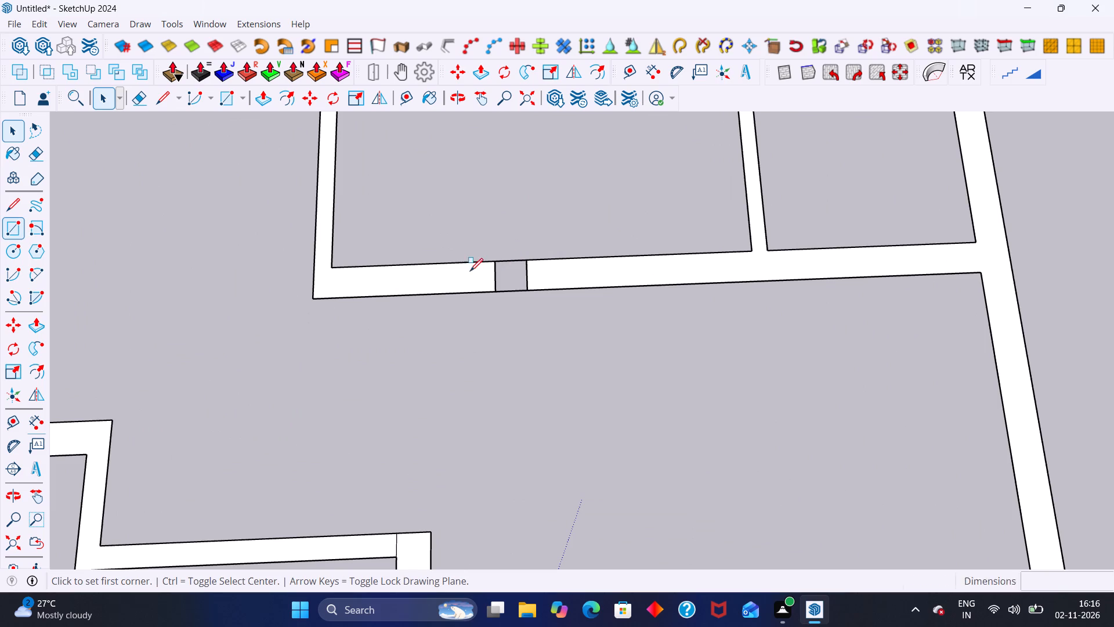
left_click(492, 257)
left_click(495, 264)
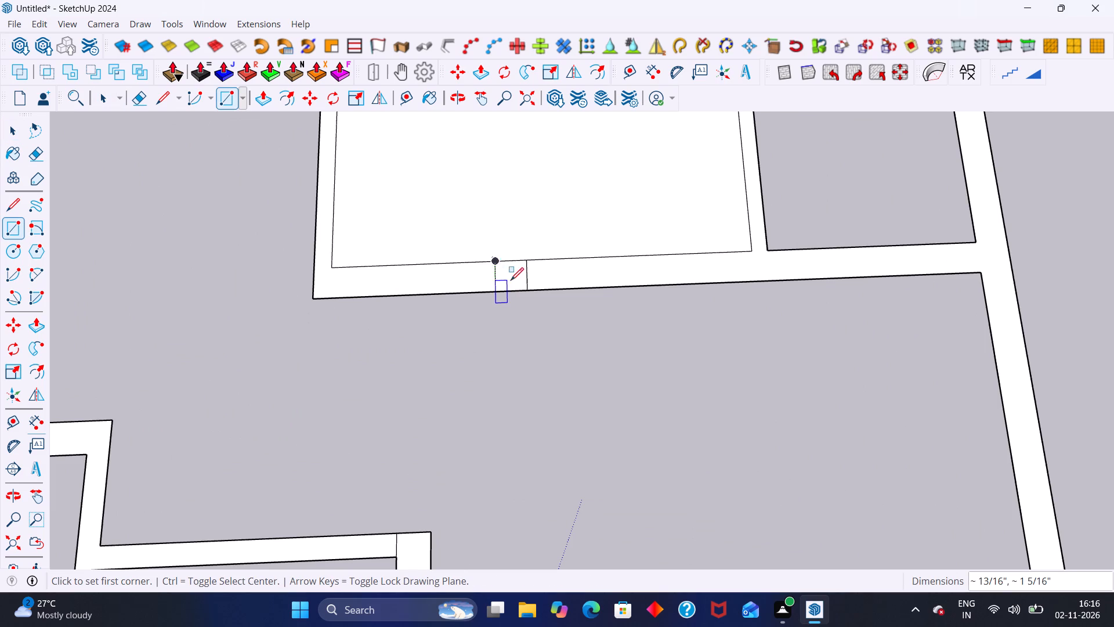
left_click(527, 286)
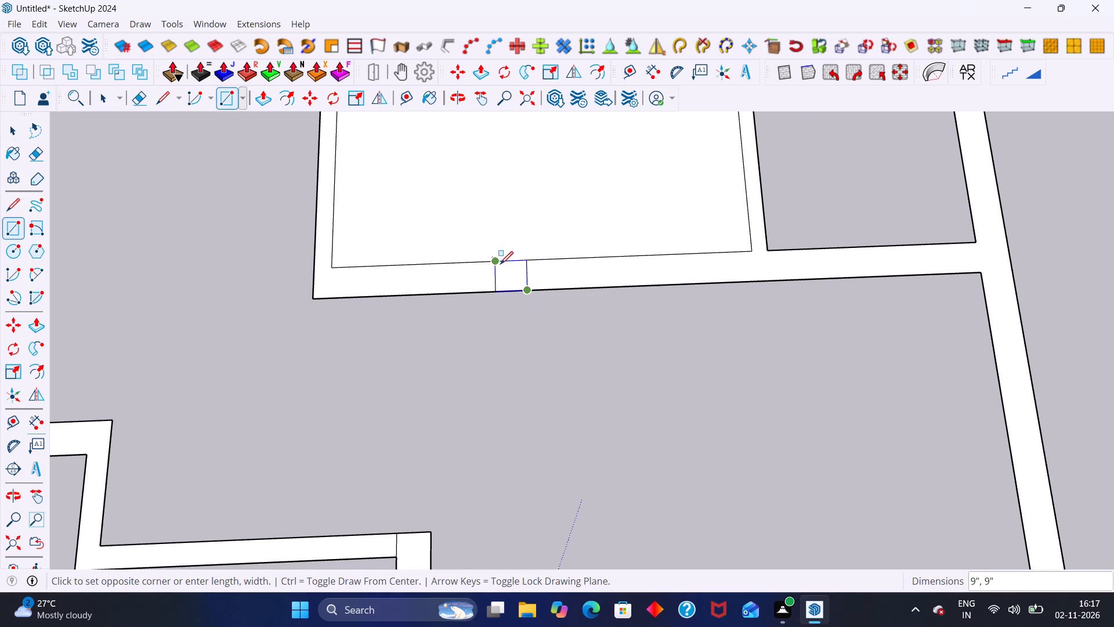
left_click(496, 264)
Delete the stray face covering the small room above the filled gap.
key("space")
left_click(516, 216)
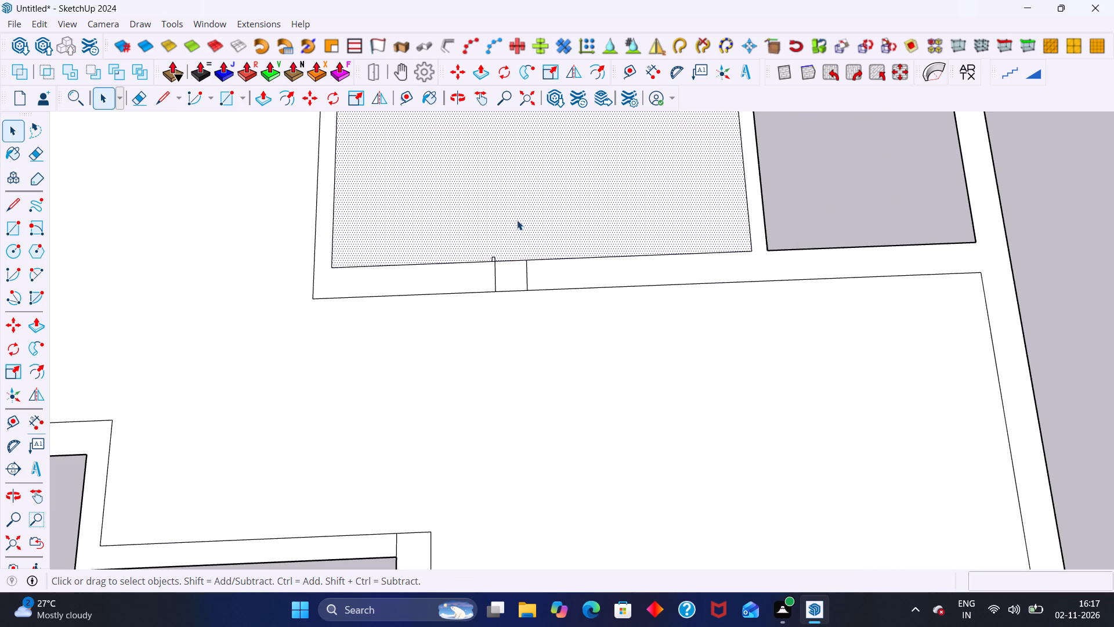
key("Delete")
Delete the three leftover edges of the tiny stray rectangle at the corner of the filled gap.
scroll(490, 252, "up", 15)
left_click(501, 275)
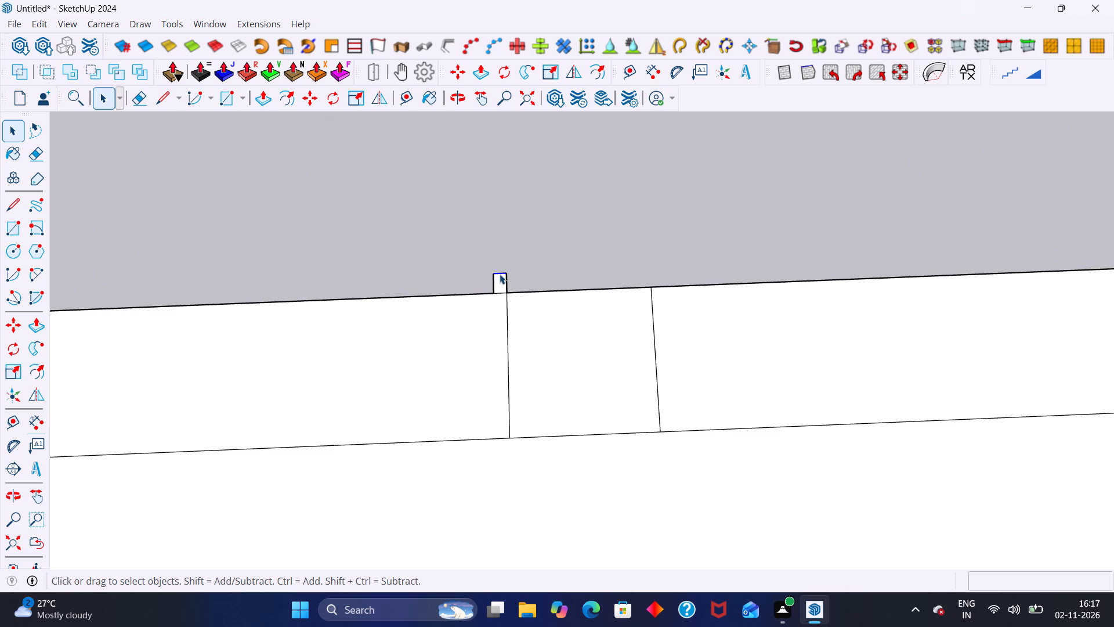
key("Delete")
left_click(493, 287)
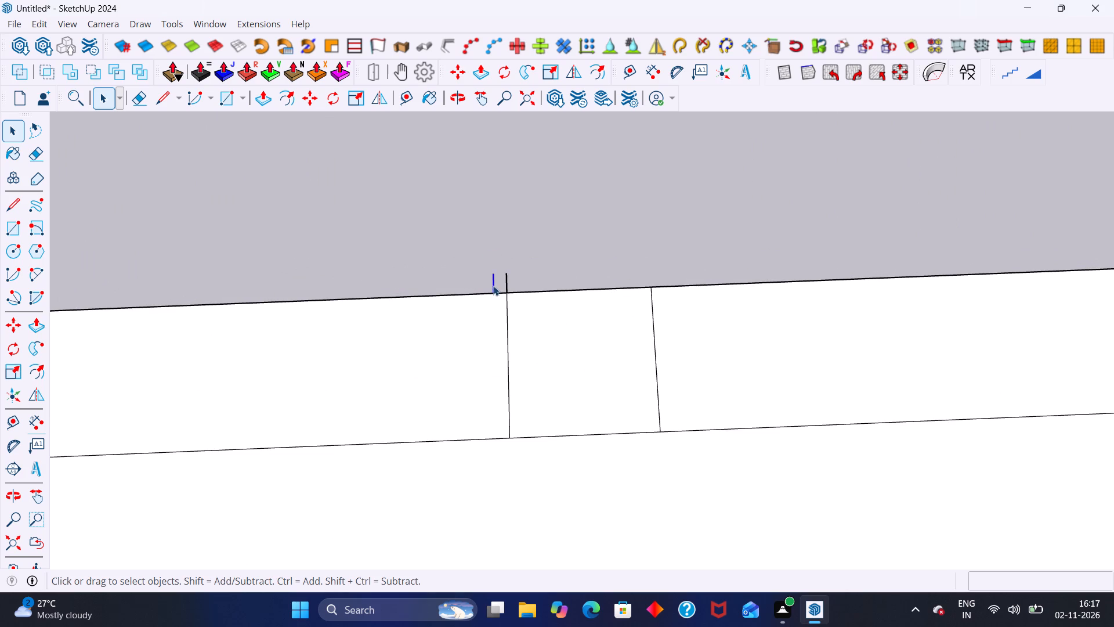
key("Delete")
left_click(506, 284)
key("Delete")
Erase the two seam edges on either side of the filled gap so the wall becomes one continuous face.
scroll(515, 269, "down", 14)
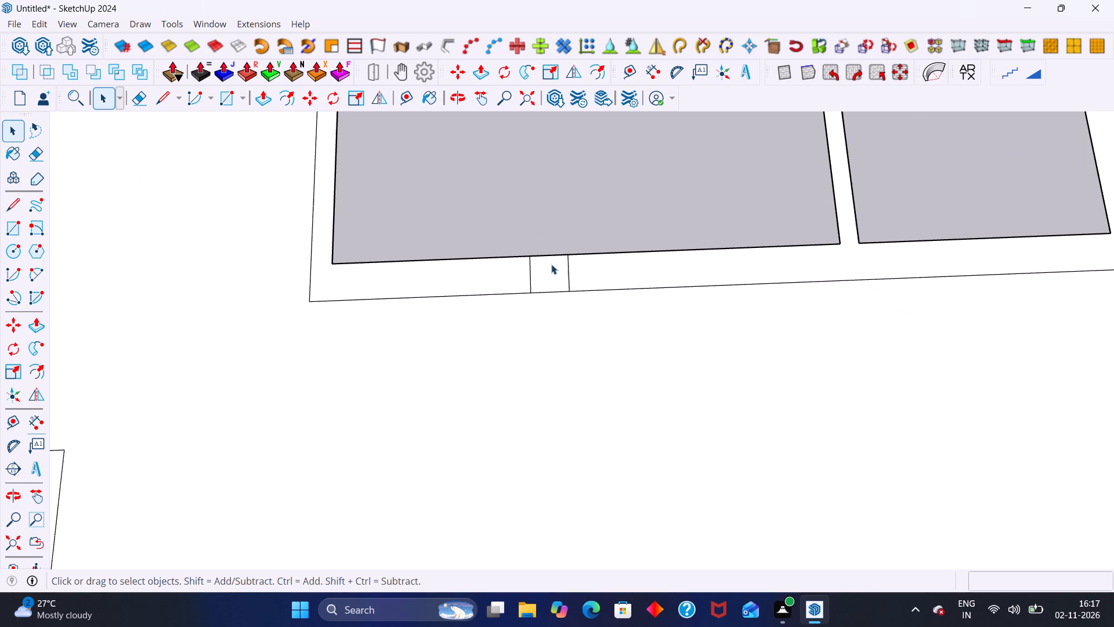
scroll(537, 279, "up", 4)
key("e")
left_click_drag(501, 282, 636, 278)
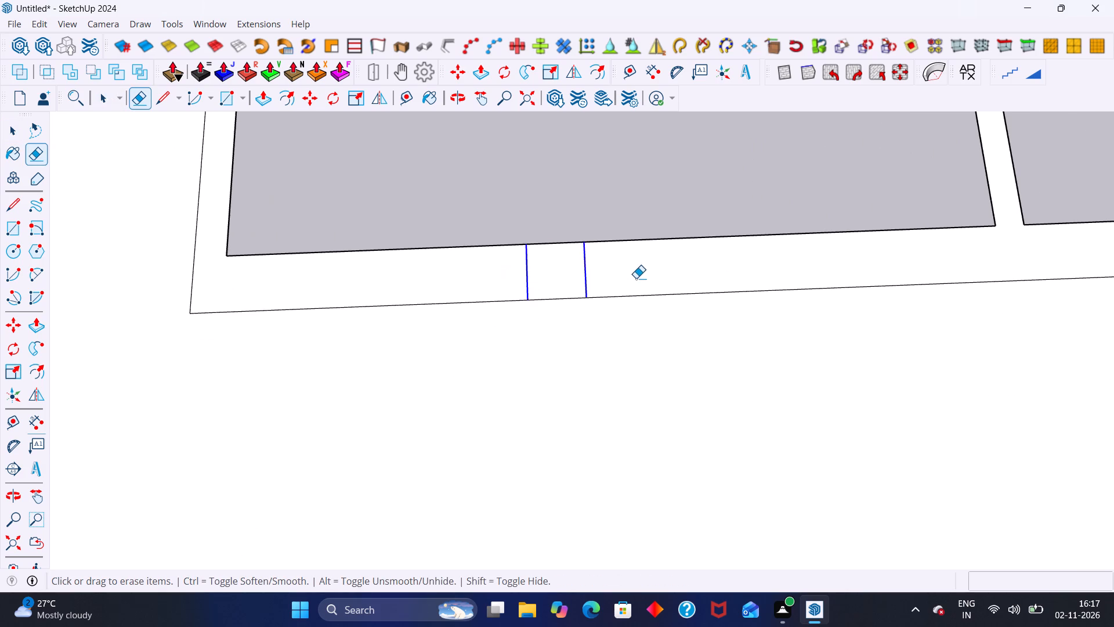
Delete the large stray face covering the open room between the two small rooms and the stepped wall.
scroll(636, 278, "down", 14)
left_click(397, 283)
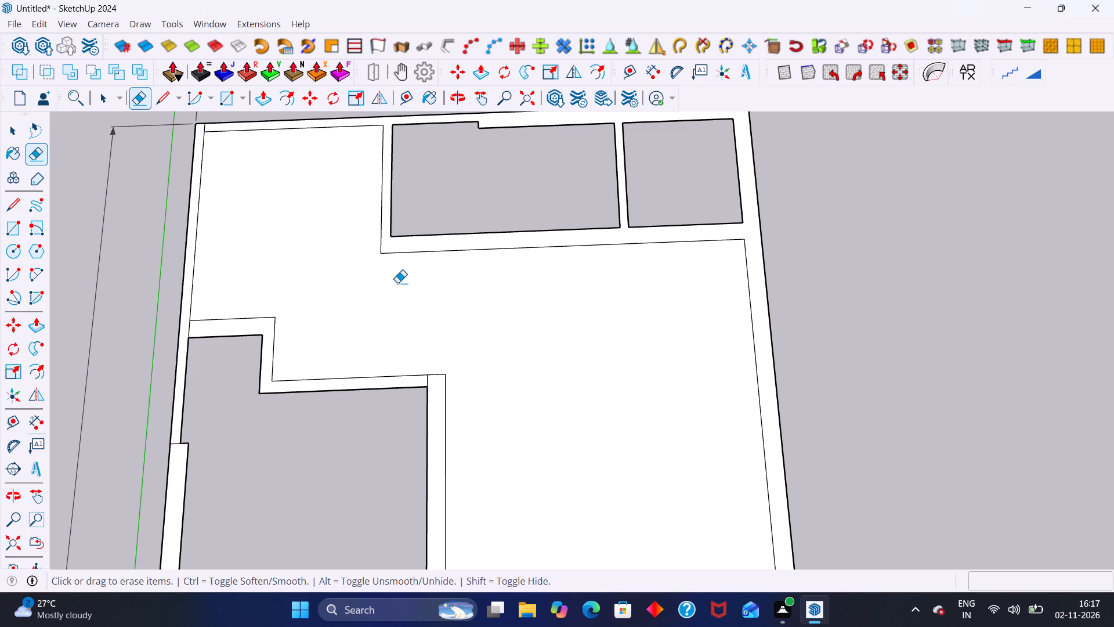
left_click_drag(397, 283, 409, 304)
key("space")
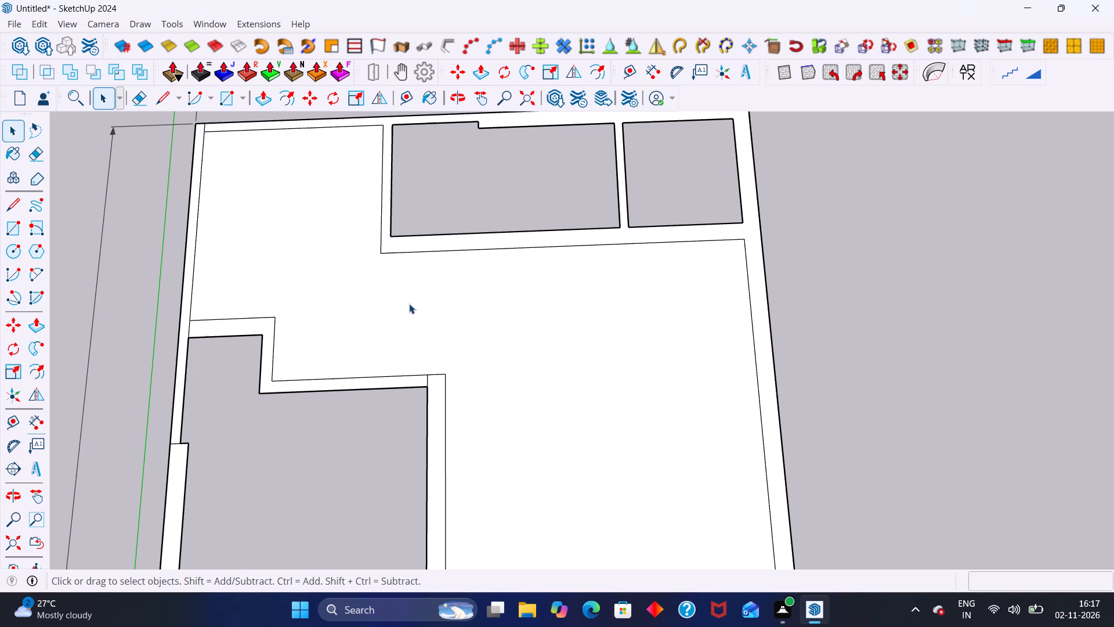
left_click(409, 304)
key("Delete")
Draw a pier rectangle about 9" by 7 7/16" against the long side wall's inner face, aligned with the lower interior wall's end.
scroll(409, 304, "down", 12)
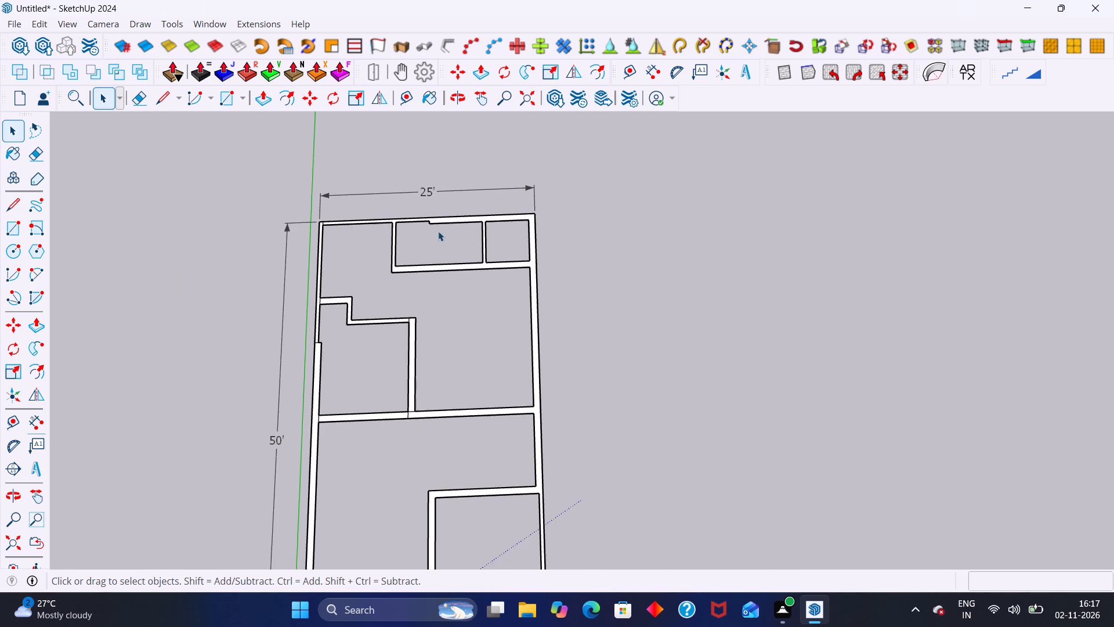
scroll(445, 232, "down", 6)
scroll(397, 264, "up", 5)
scroll(411, 226, "down", 6)
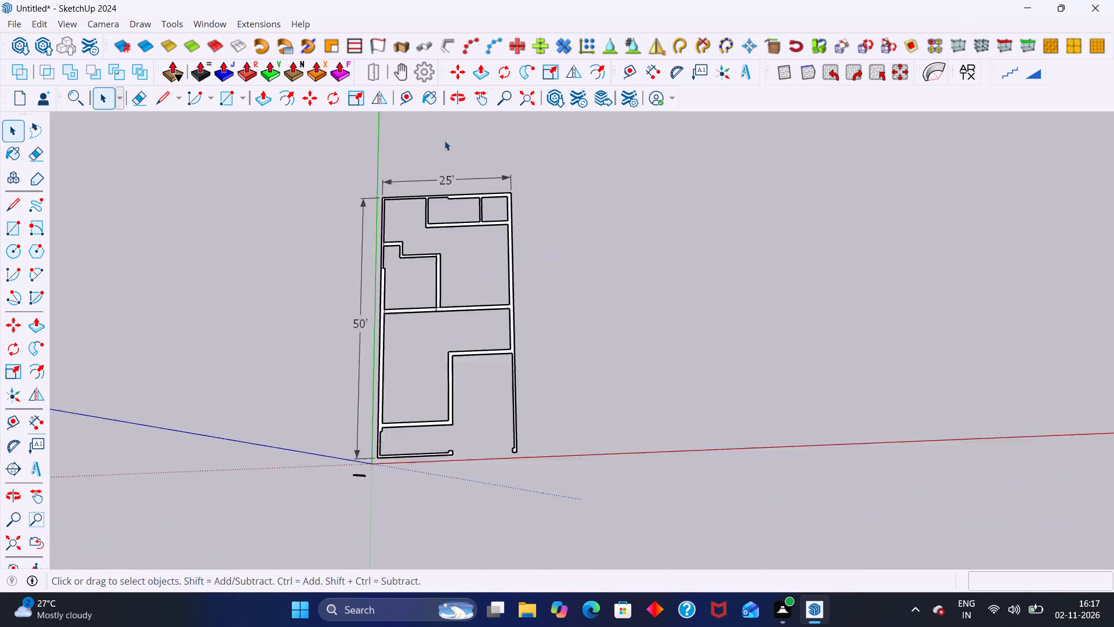
scroll(444, 140, "down", 3)
scroll(444, 235, "up", 8)
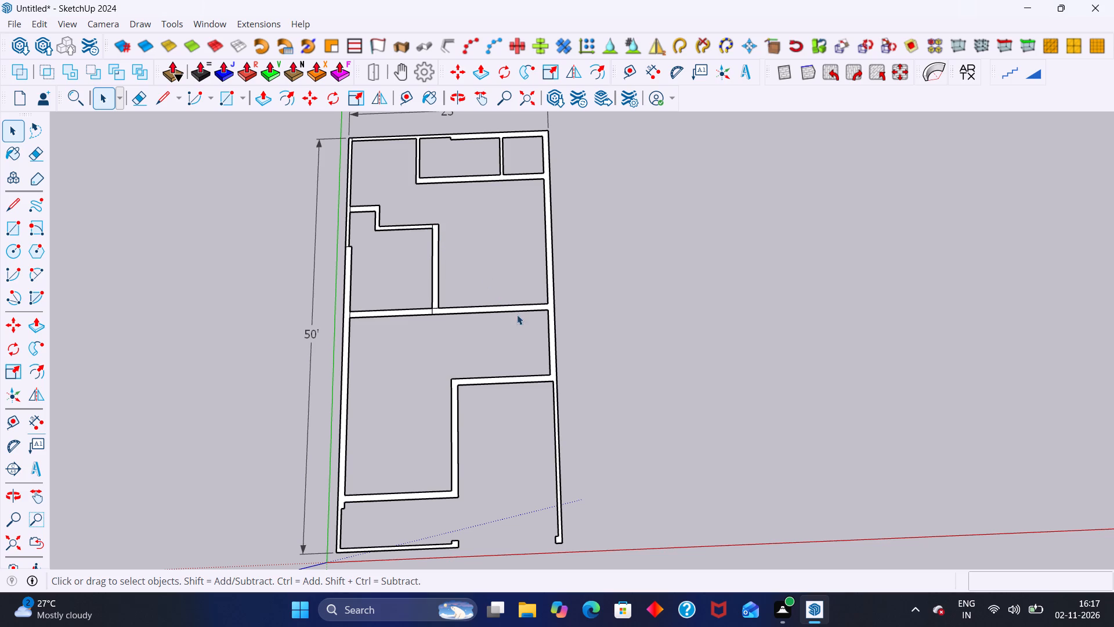
scroll(439, 406, "up", 5)
scroll(459, 406, "down", 8)
scroll(461, 397, "up", 7)
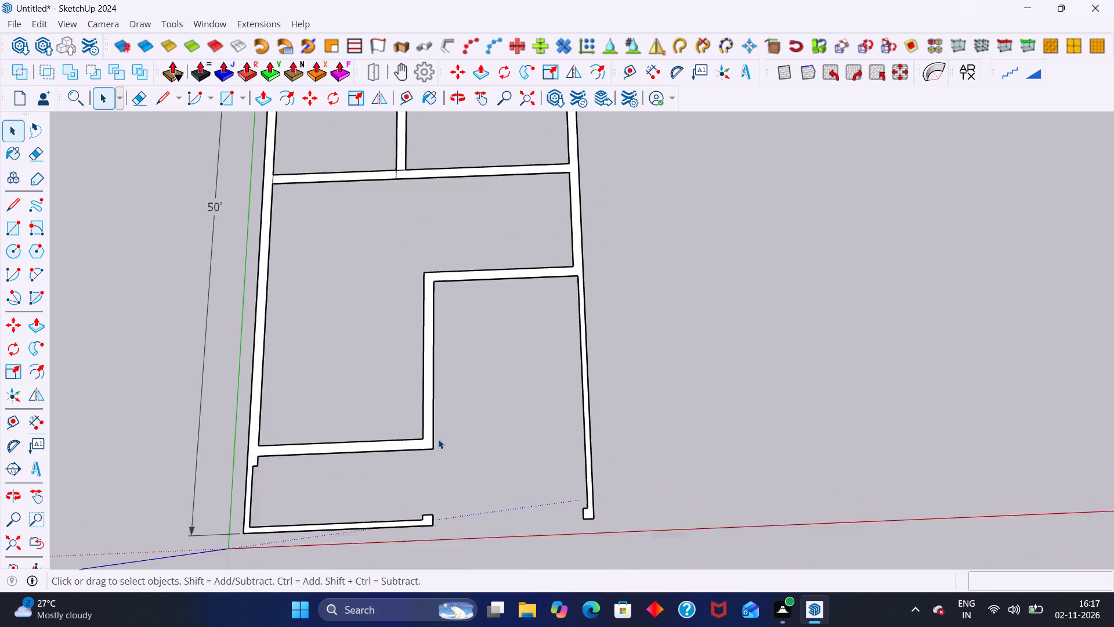
scroll(438, 439, "up", 10)
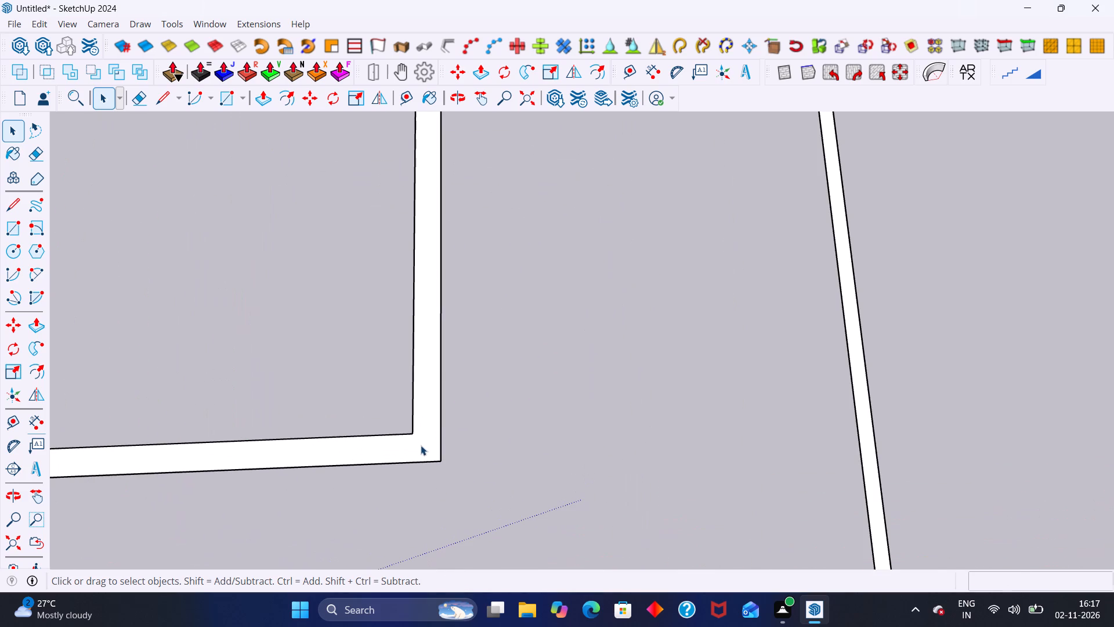
key("r")
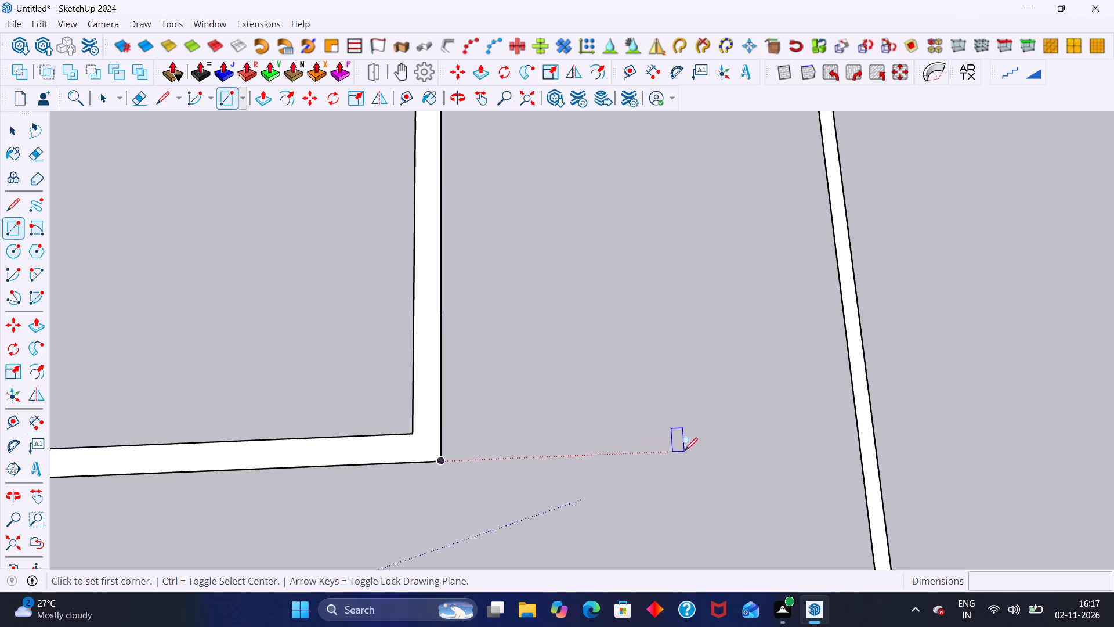
left_click(860, 444)
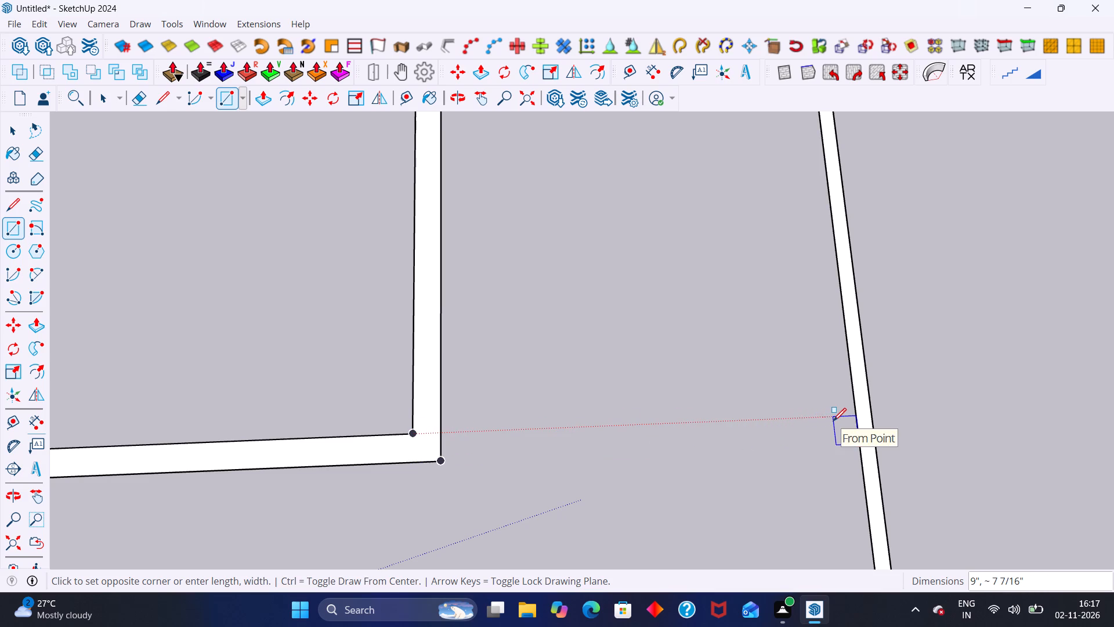
left_click(833, 421)
key("space")
Erase the shared edge between the new pier and the side wall to merge their faces.
scroll(723, 420, "down", 7)
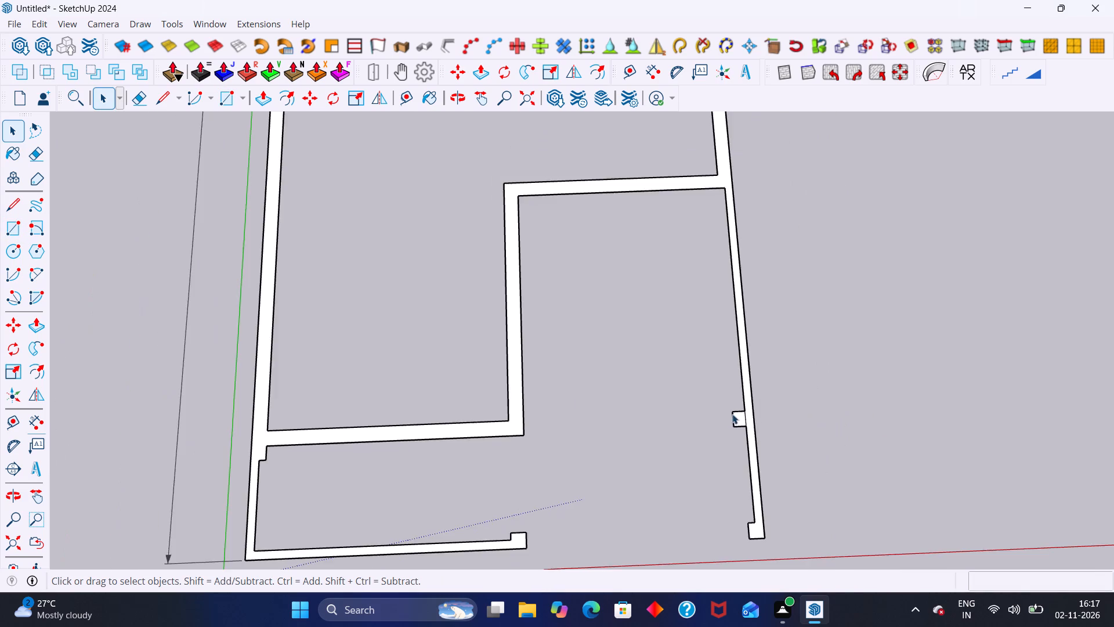
scroll(733, 414, "up", 4)
key("e")
scroll(750, 472, "up", 10)
left_click_drag(744, 367, 775, 352)
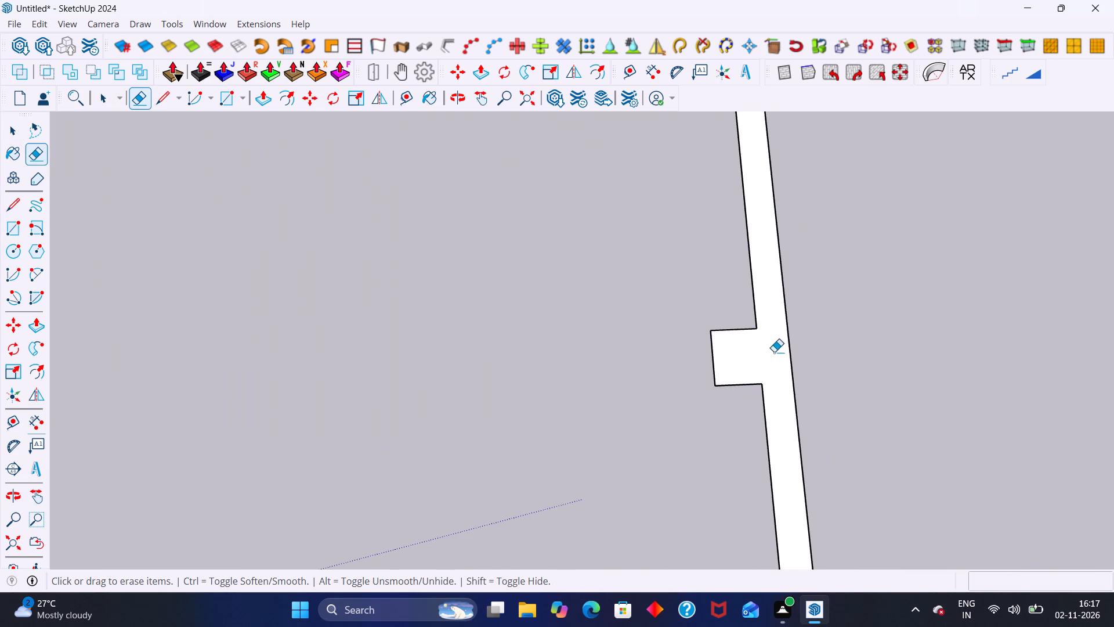
scroll(773, 352, "down", 6)
key("space")
Erase the seam edges where the vertical partition of the stepped room meets the full-width cross wall.
scroll(663, 359, "down", 12)
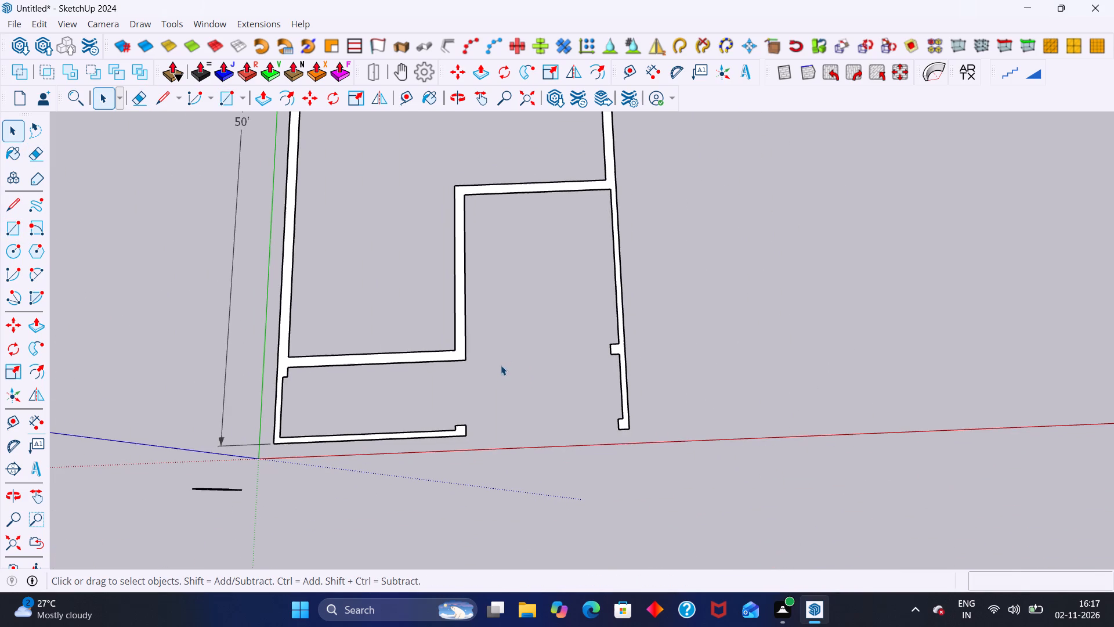
scroll(520, 370, "down", 4)
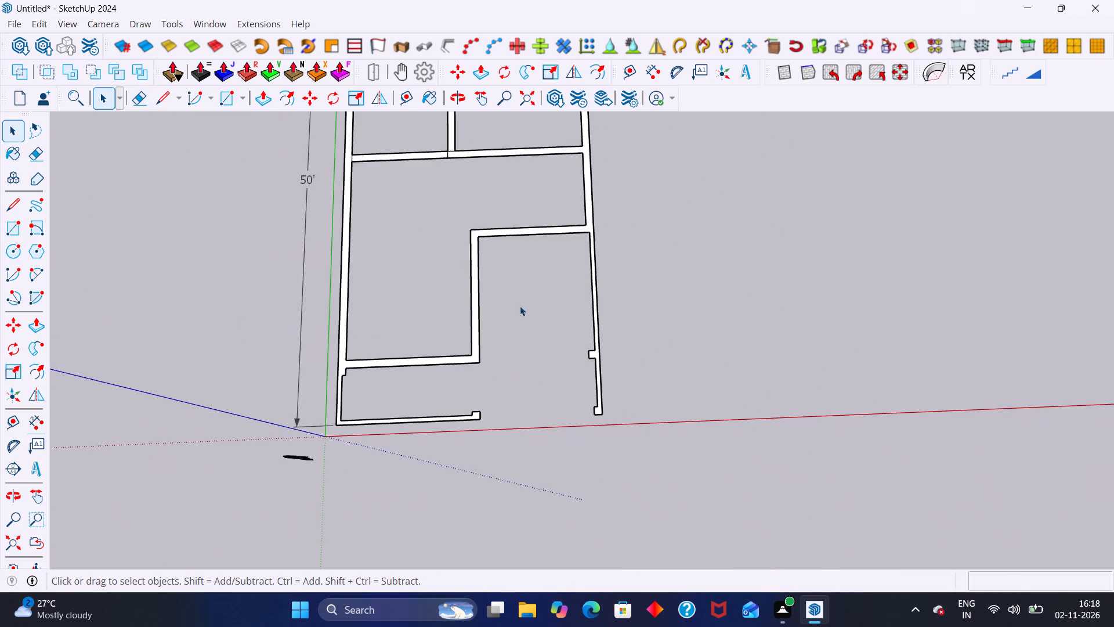
scroll(535, 236, "up", 8)
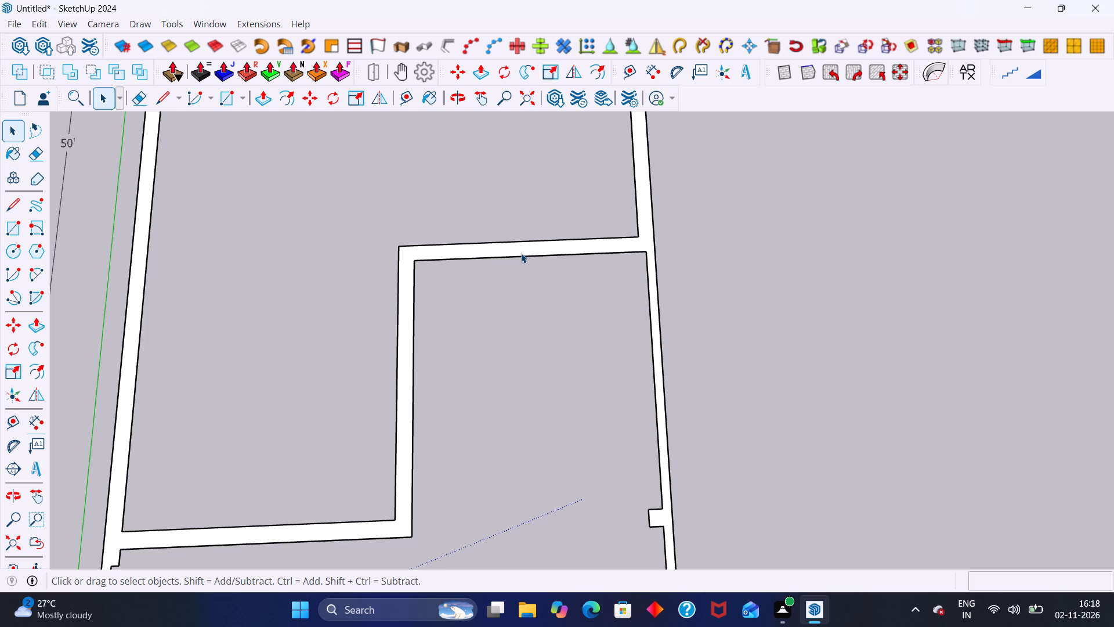
scroll(516, 290, "down", 6)
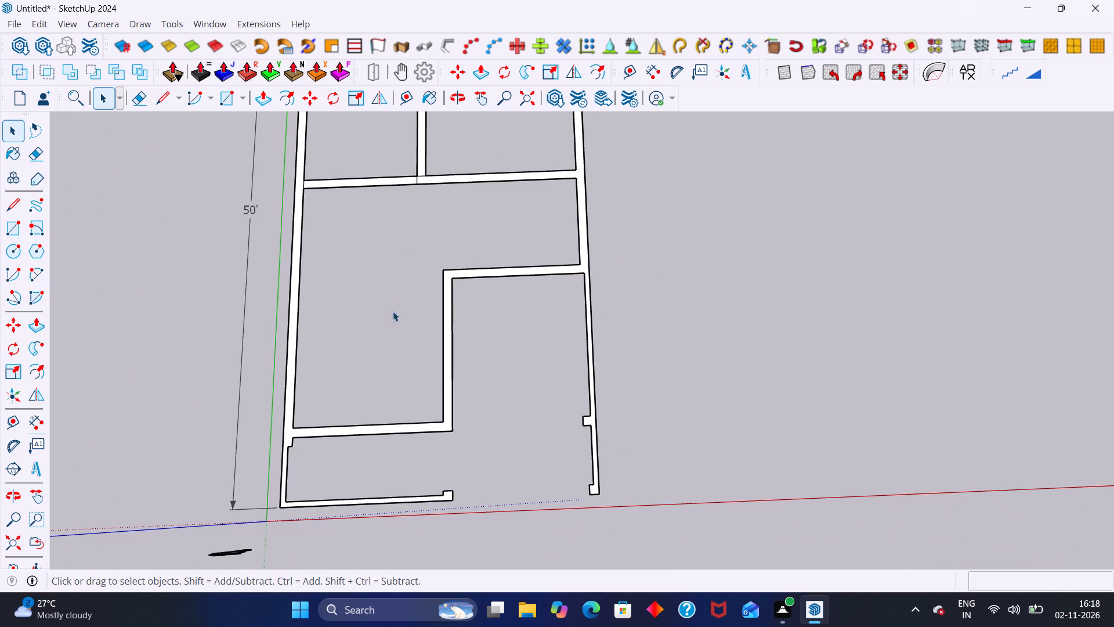
scroll(397, 419, "down", 10)
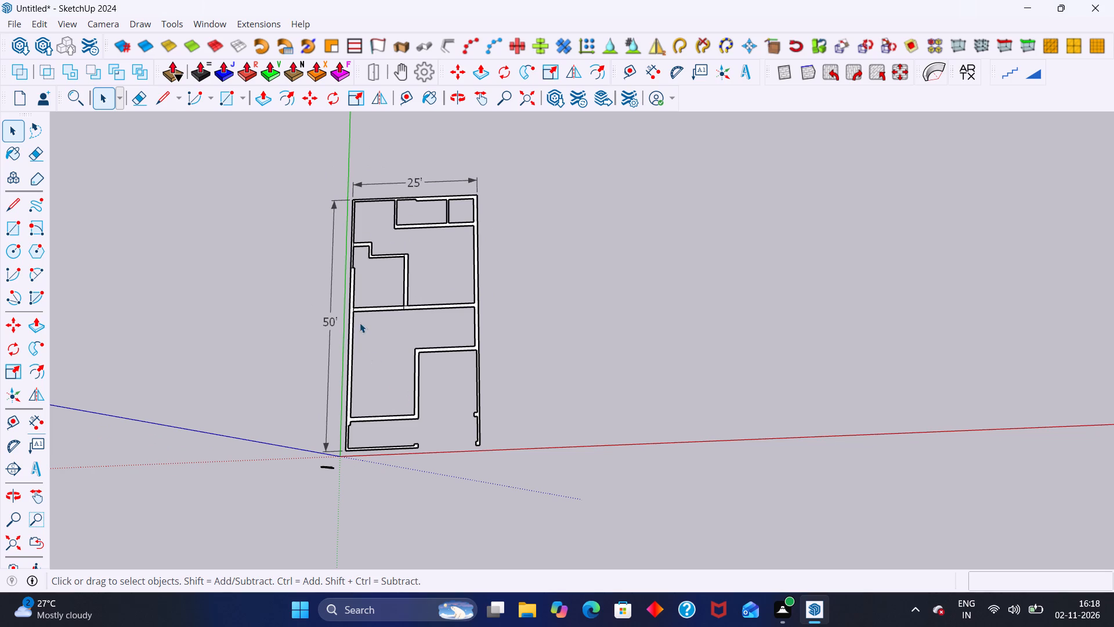
scroll(408, 306, "up", 12)
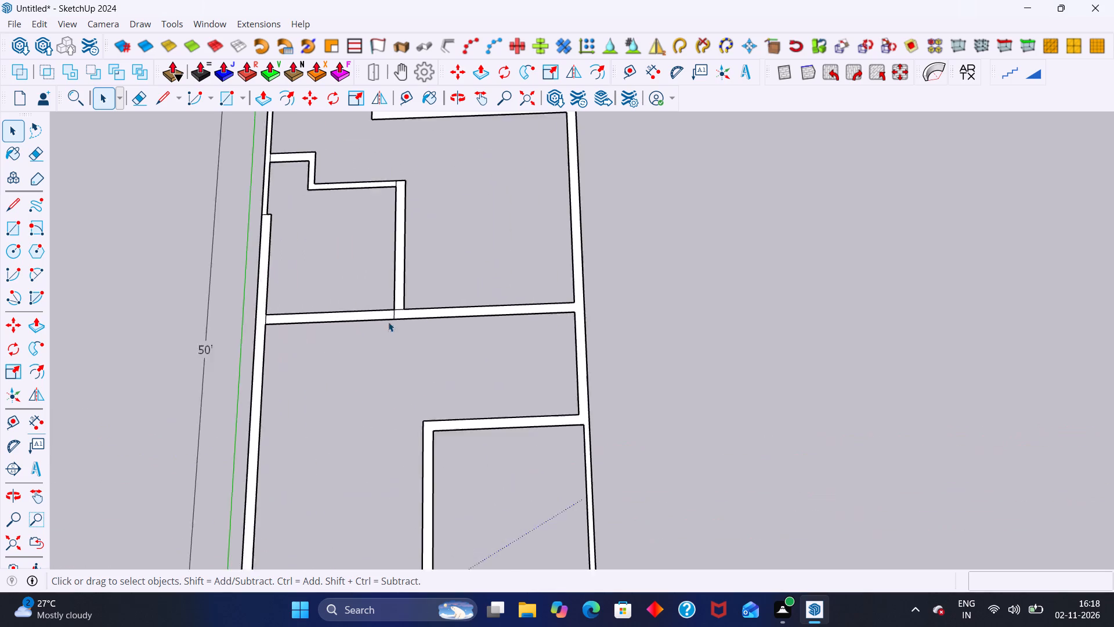
scroll(388, 322, "up", 10)
key("e")
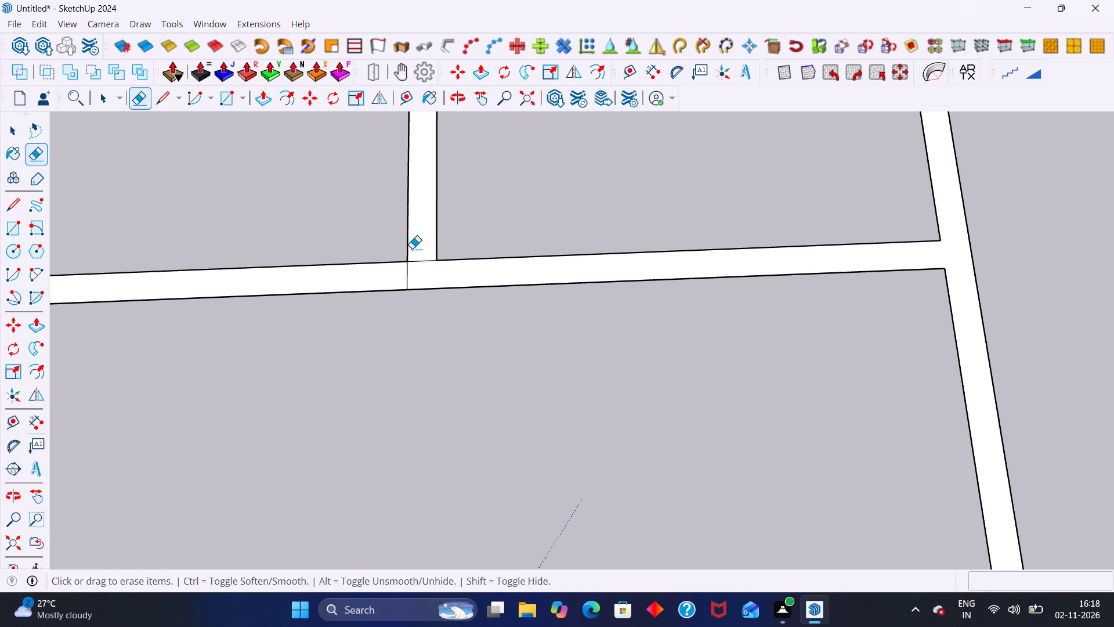
left_click_drag(420, 235, 389, 277)
scroll(385, 289, "down", 20)
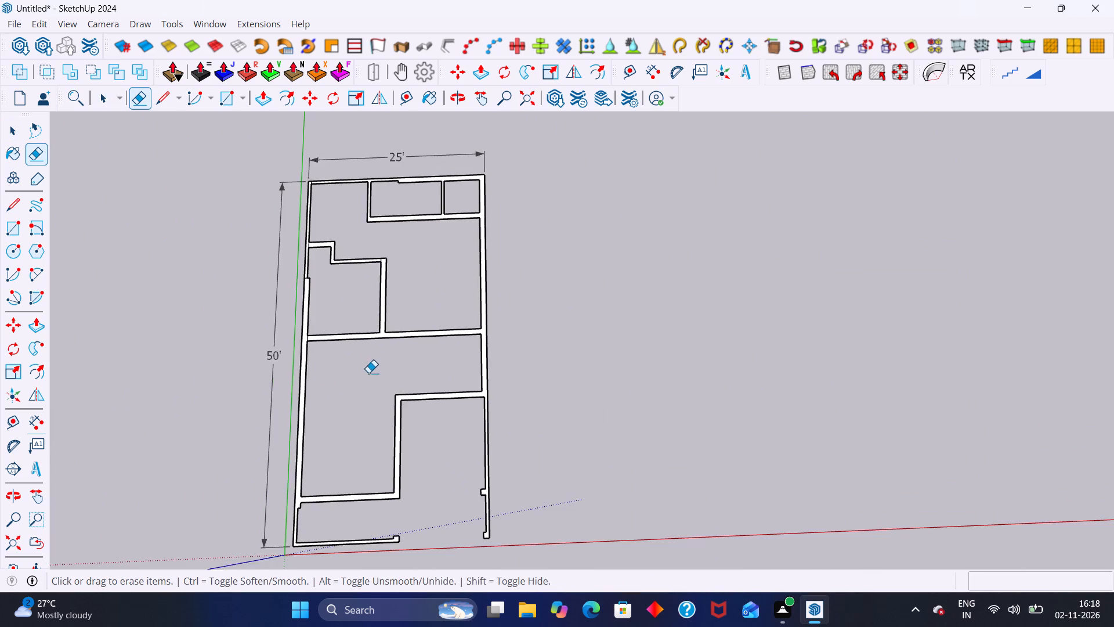
Examine the whole 25' by 50' wall layout from several distances and angles for leftover seams or stray faces.
scroll(355, 165, "up", 11)
scroll(403, 239, "down", 12)
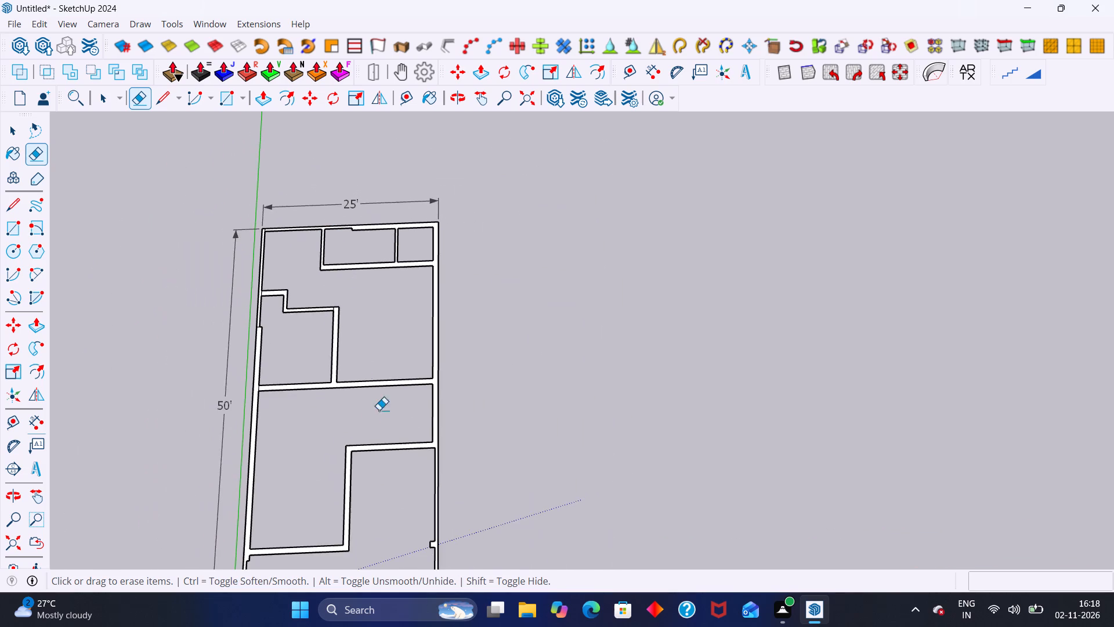
scroll(418, 239, "down", 5)
scroll(346, 420, "up", 7)
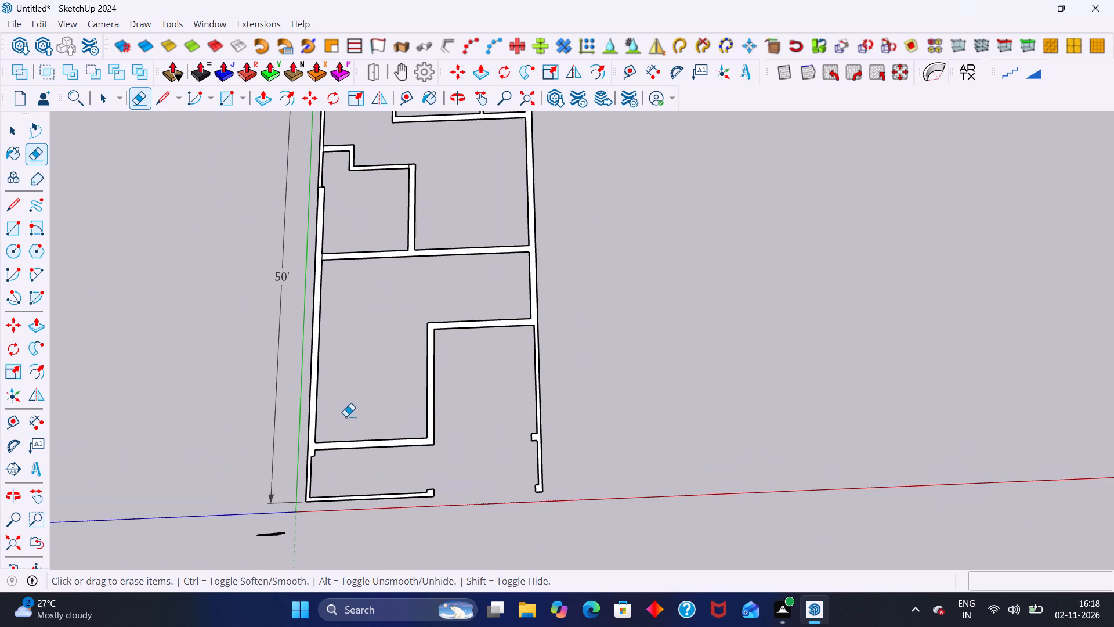
key("space")
scroll(345, 431, "down", 4)
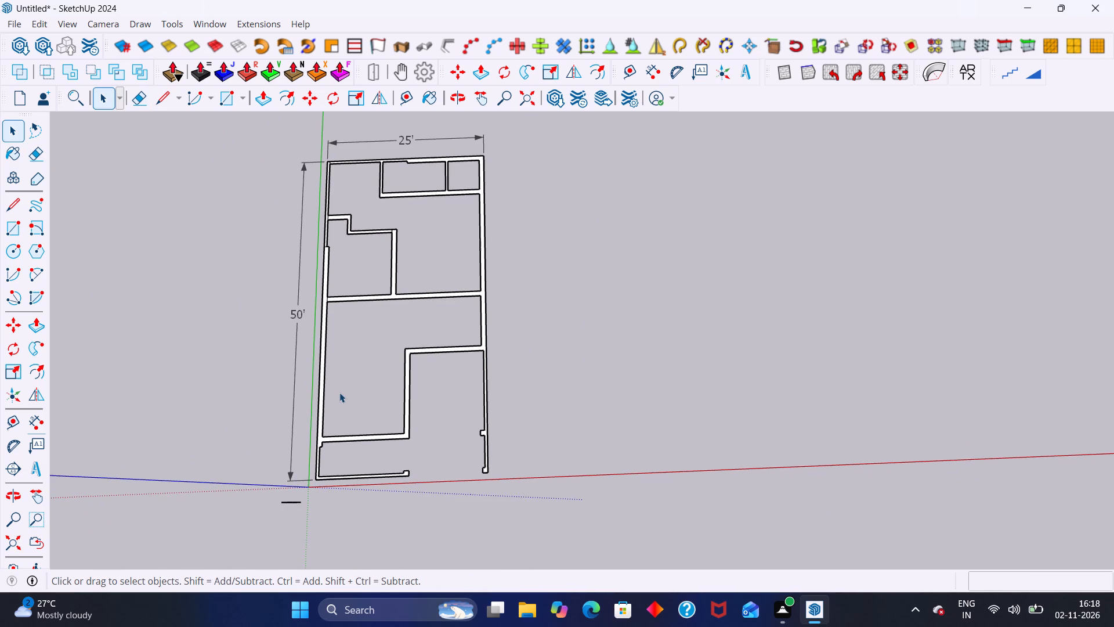
scroll(386, 442, "down", 6)
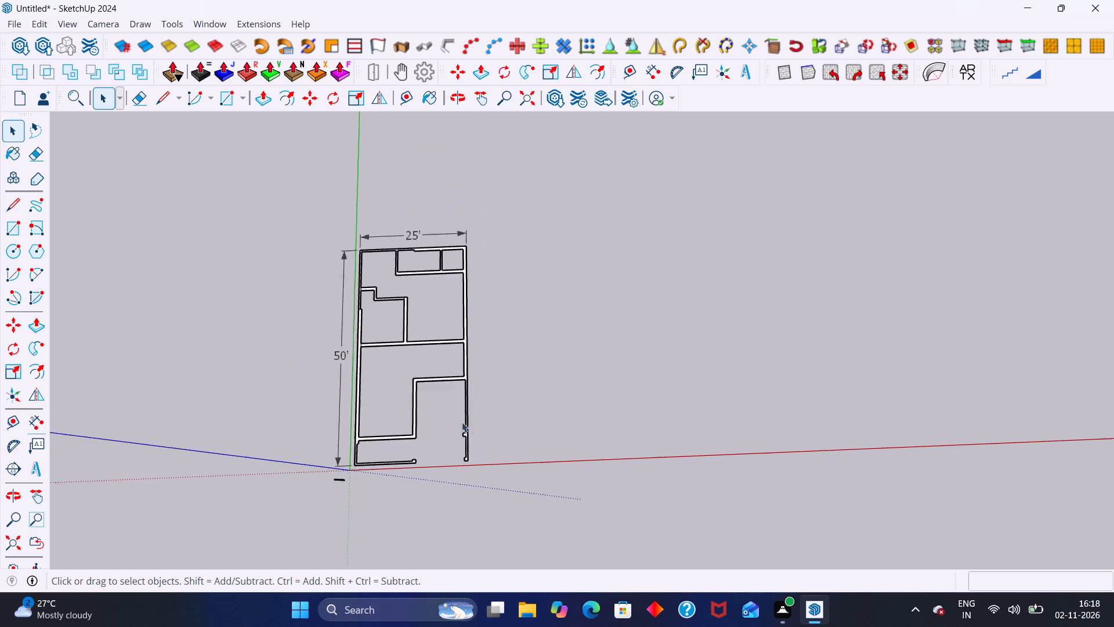
scroll(462, 422, "down", 1)
scroll(300, 254, "up", 9)
scroll(384, 247, "down", 8)
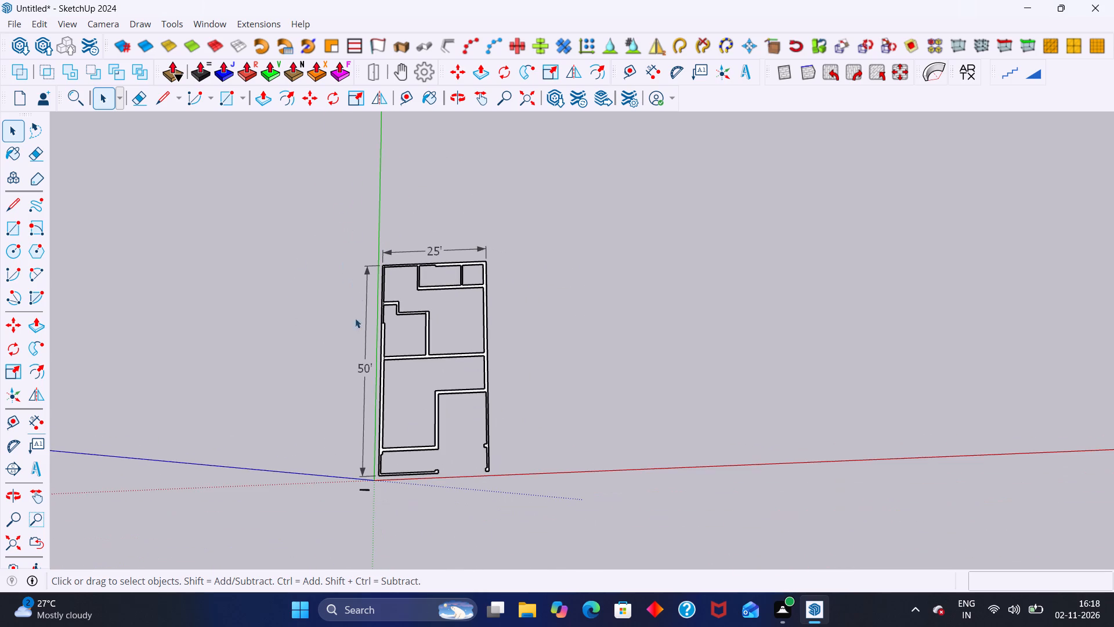
middle_click_drag(379, 326, 312, 282)
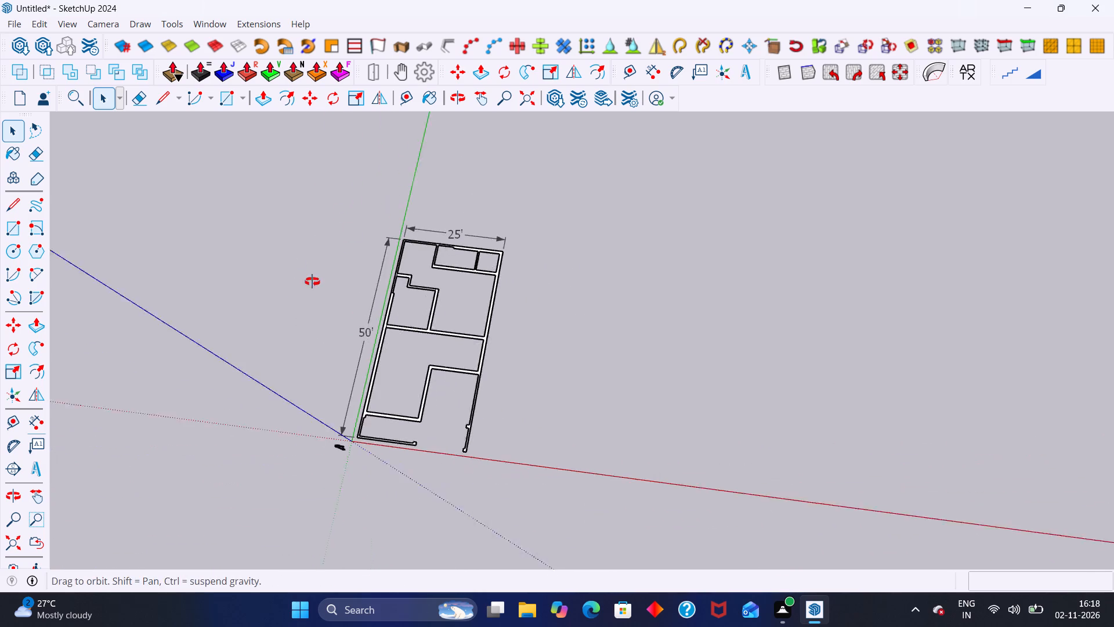
middle_click_drag(312, 282, 310, 279)
scroll(407, 323, "up", 3)
middle_click_drag(345, 319, 380, 351)
middle_click_drag(418, 336, 439, 332)
scroll(424, 341, "up", 4)
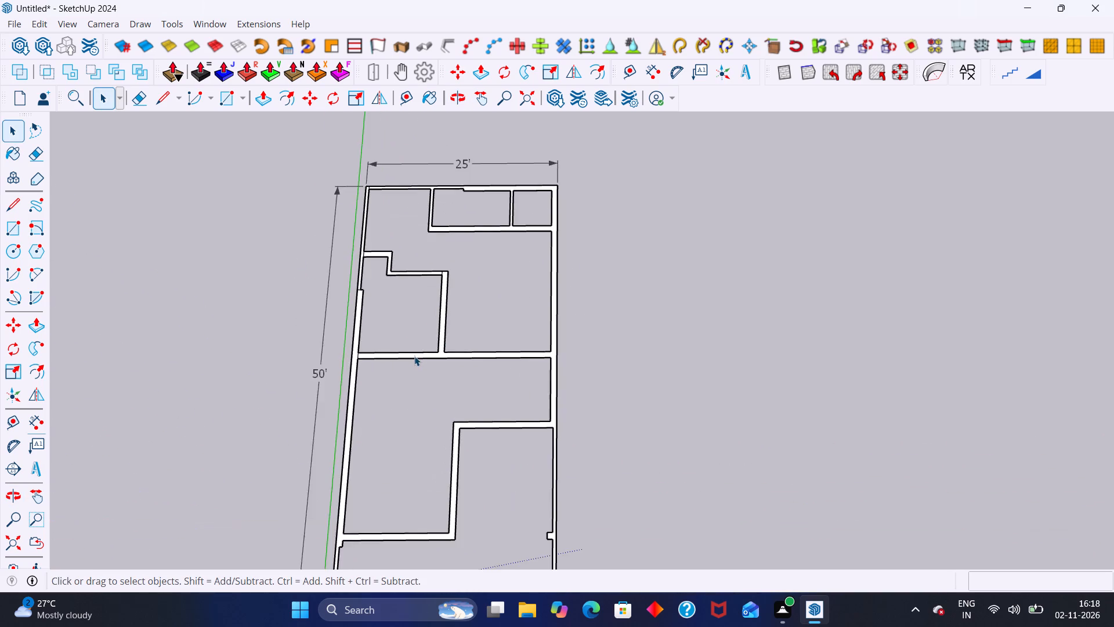
scroll(414, 356, "up", 3)
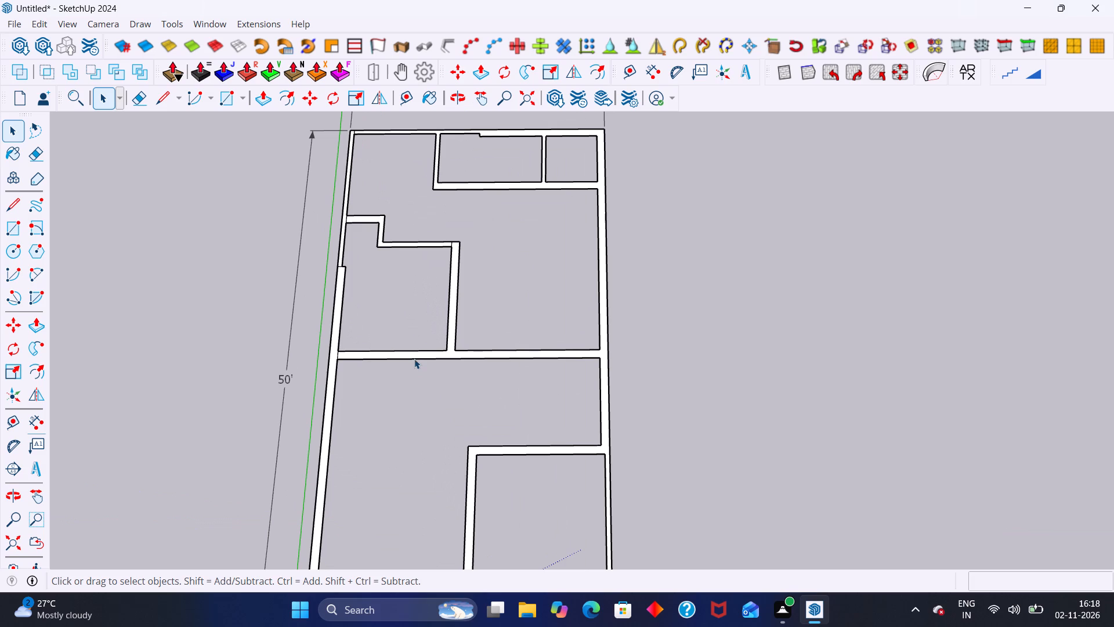
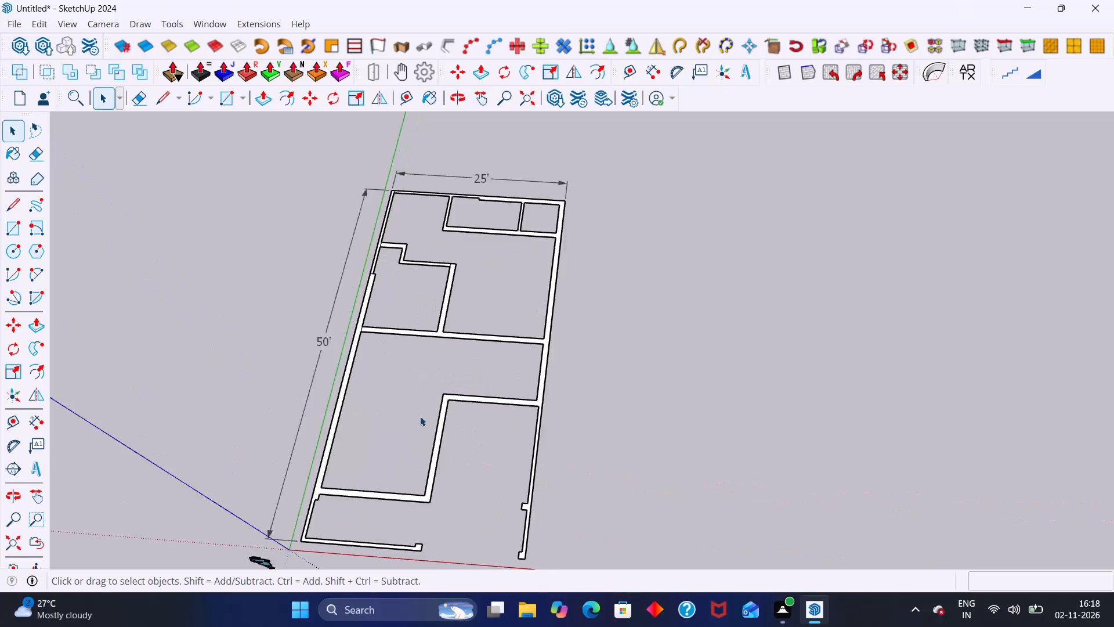
Examine the overall wall layout and room divisions of the 25' by 50' floor plan.
scroll(397, 412, "up", 1)
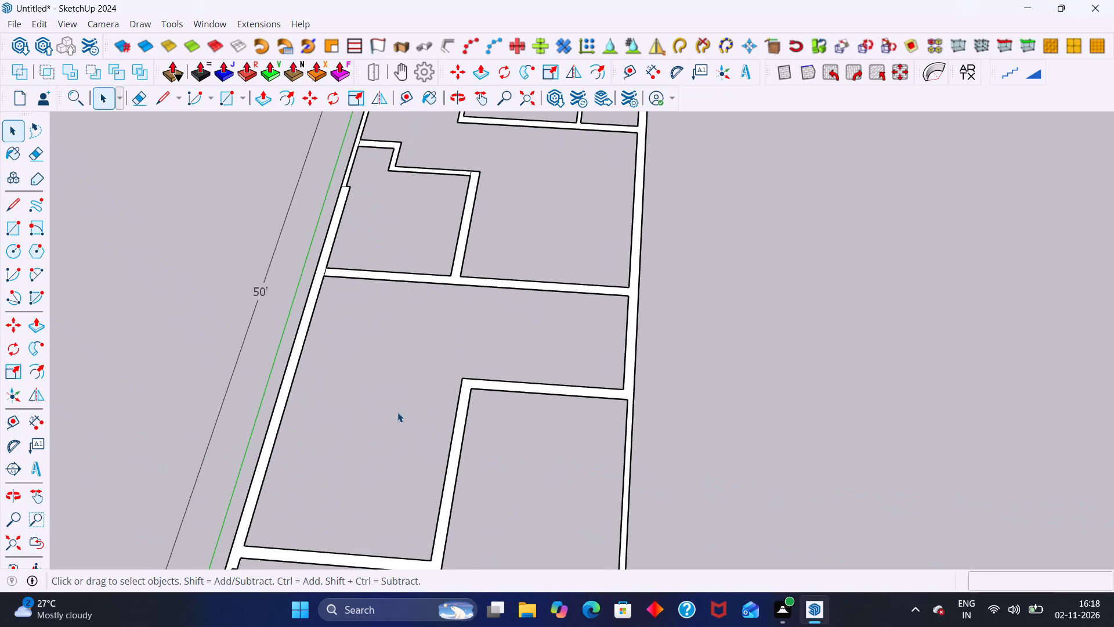
scroll(422, 410, "up", 3)
scroll(451, 330, "down", 2)
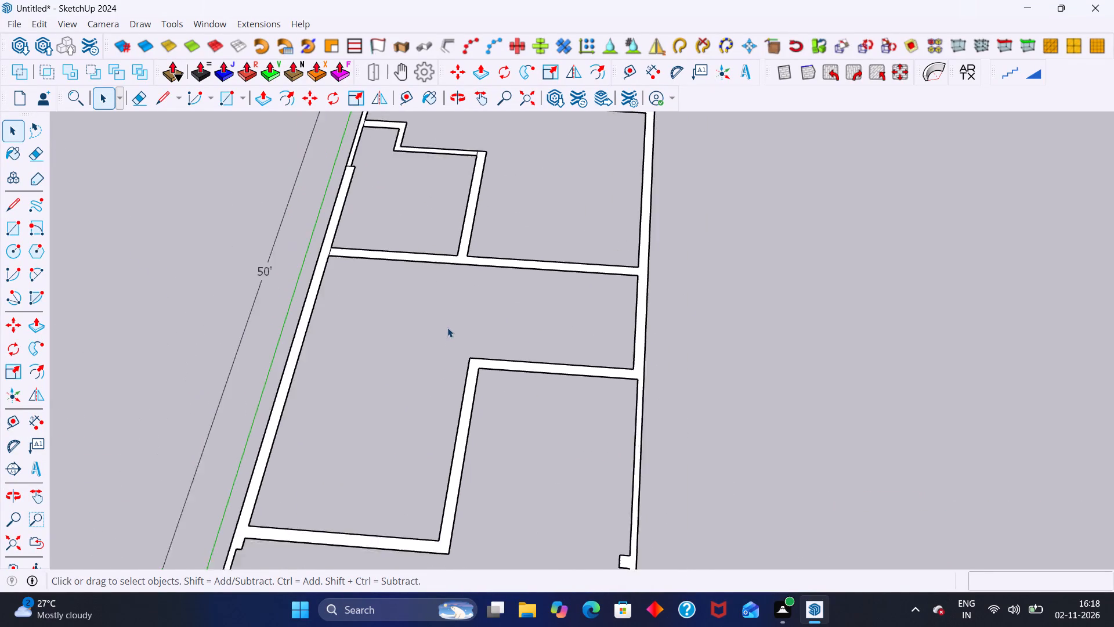
scroll(447, 327, "down", 8)
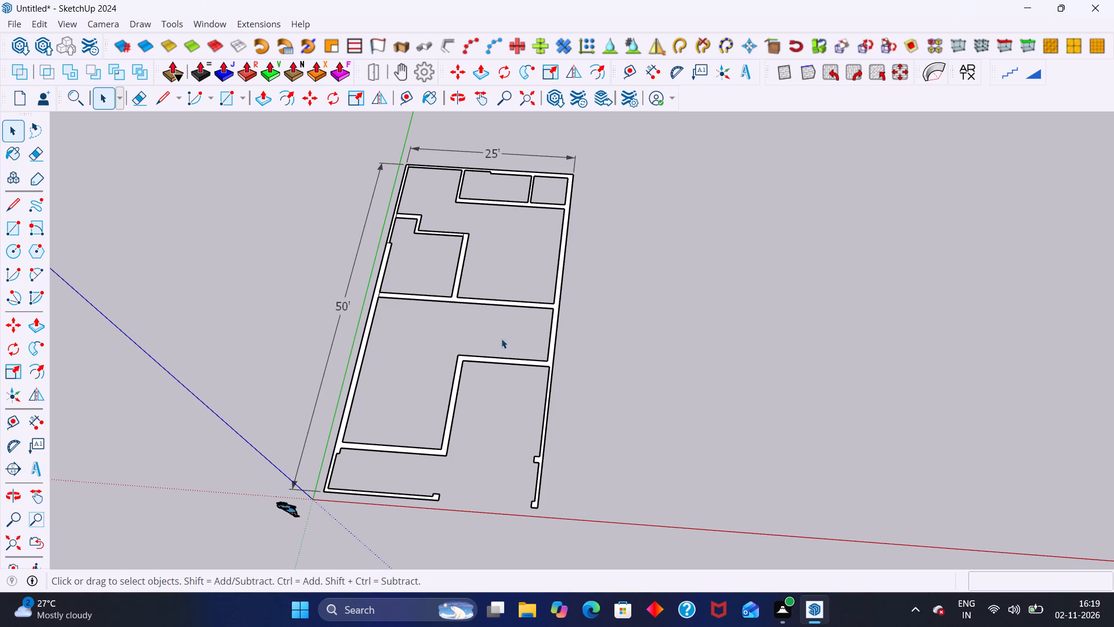
scroll(425, 291, "up", 1)
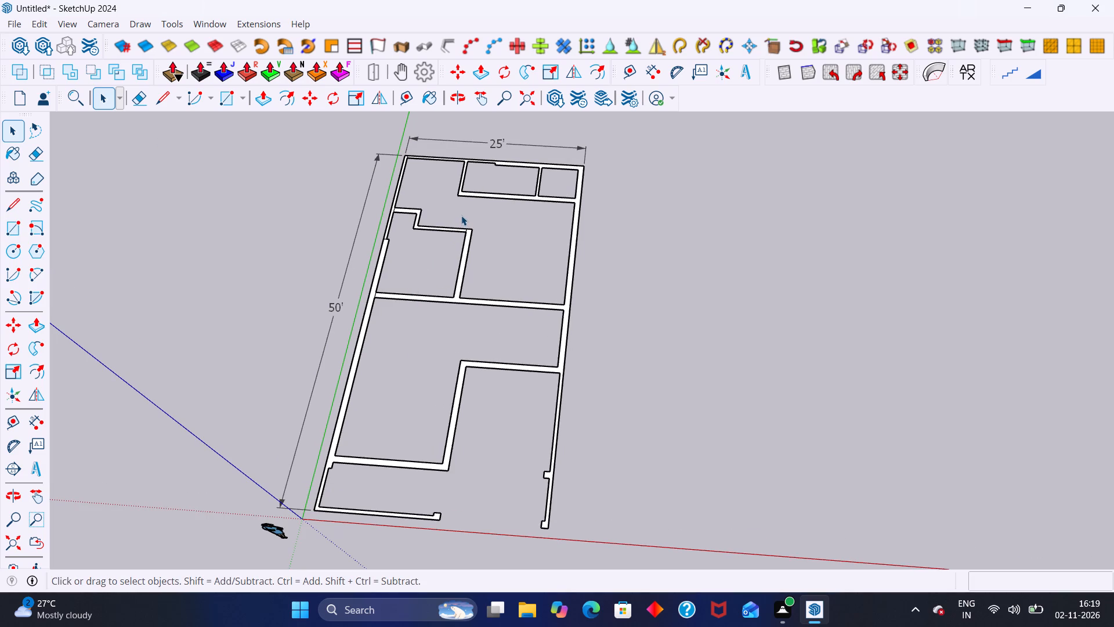
scroll(466, 258, "down", 1)
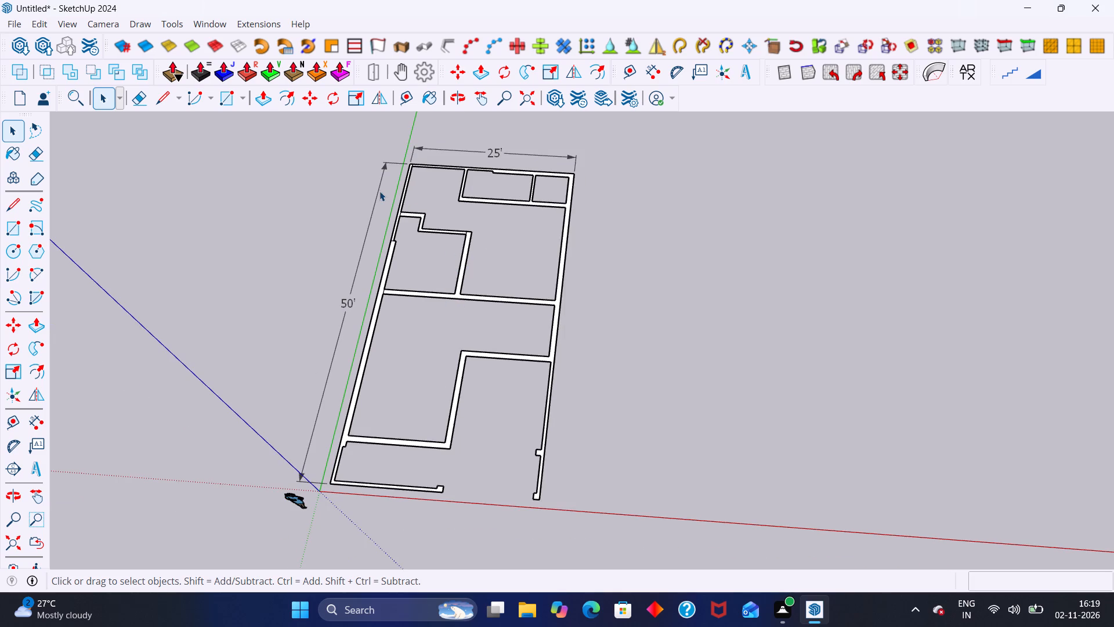
scroll(445, 203, "up", 3)
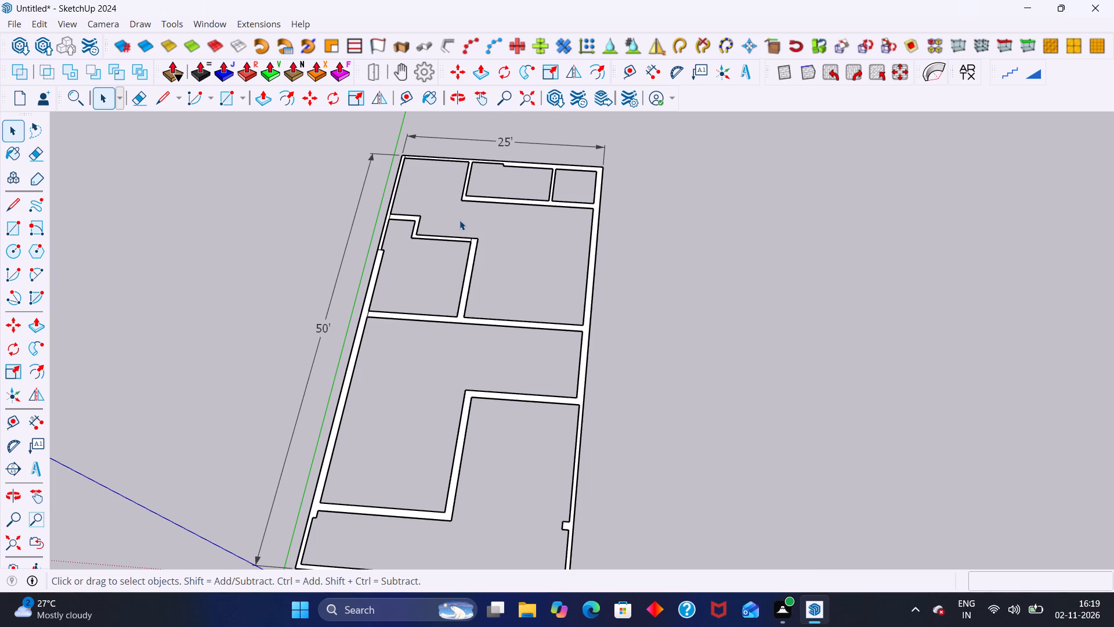
scroll(449, 237, "down", 3)
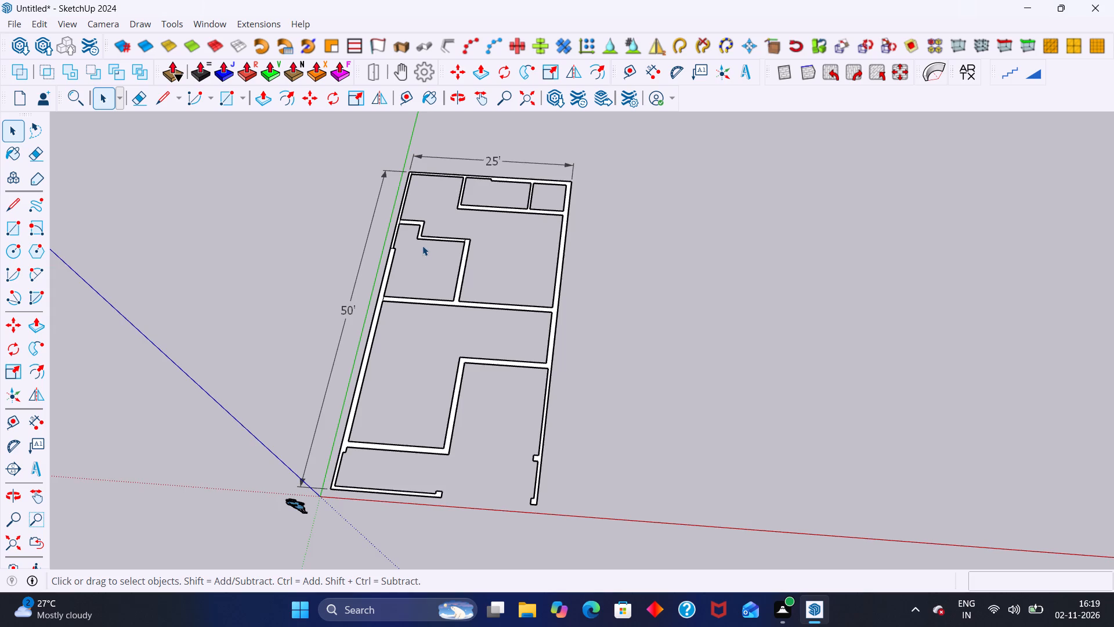
scroll(394, 246, "up", 3)
scroll(355, 449, "up", 1)
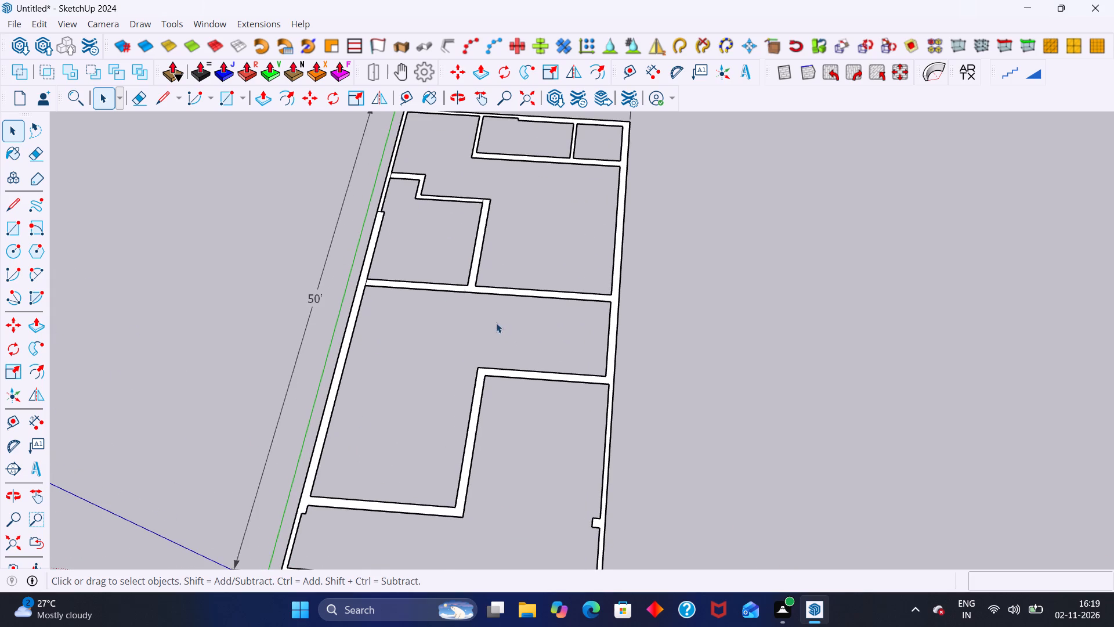
scroll(488, 433, "up", 5)
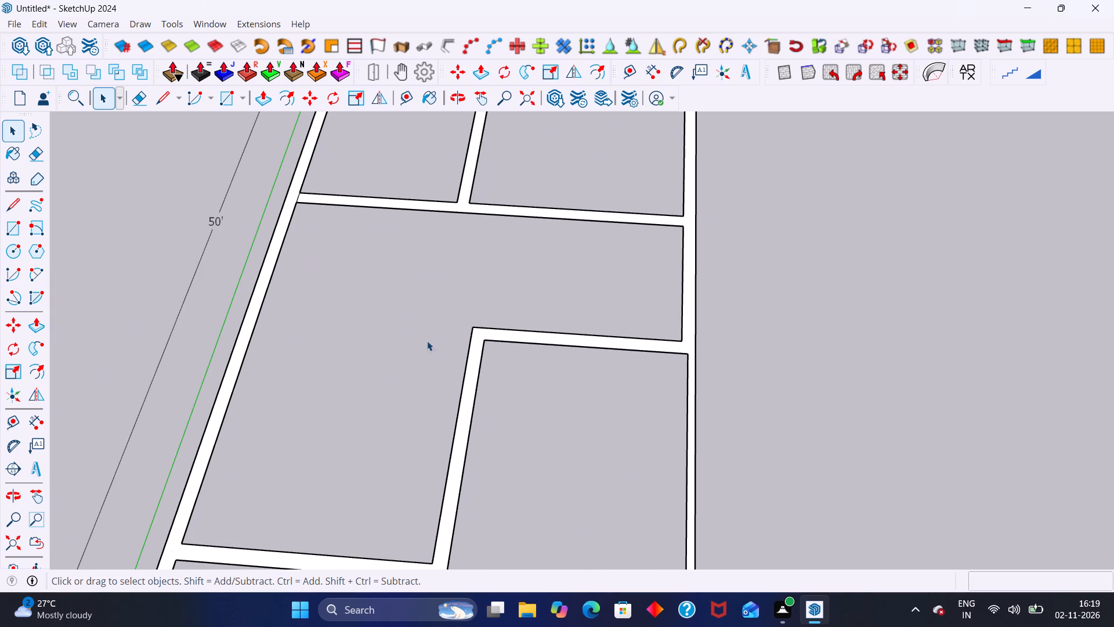
scroll(419, 337, "down", 3)
scroll(429, 337, "up", 3)
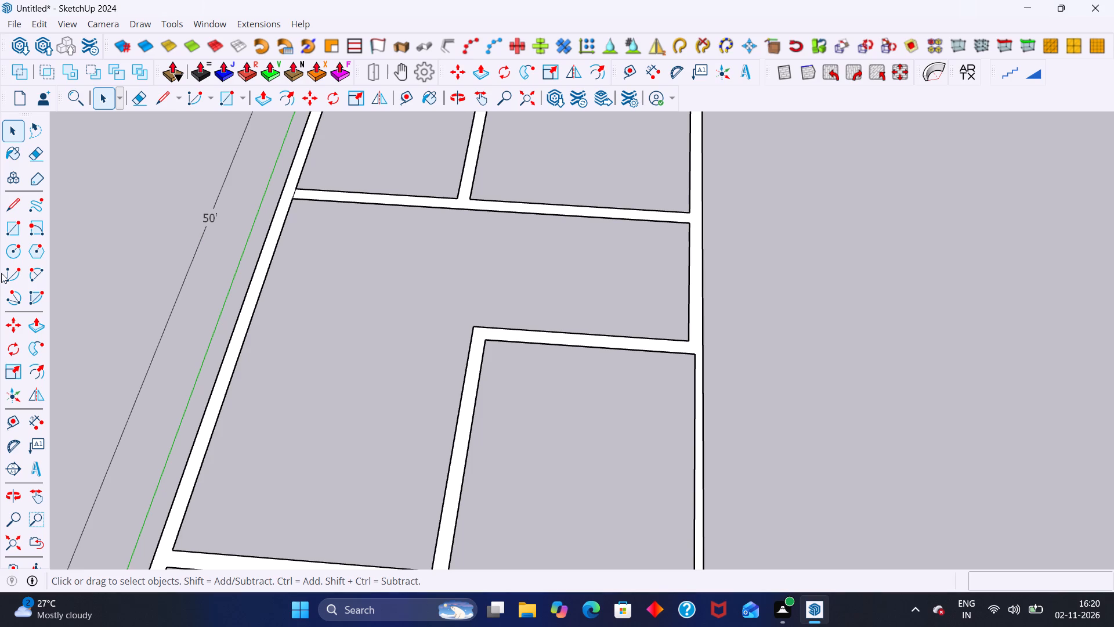
scroll(138, 223, "down", 14)
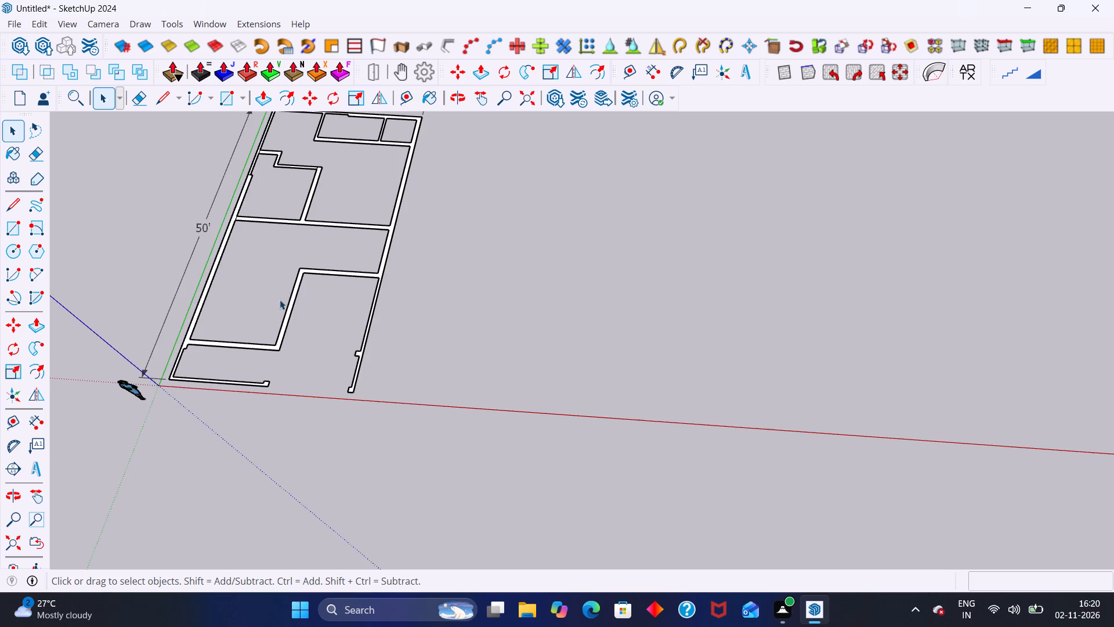
scroll(284, 297, "up", 2)
scroll(247, 327, "down", 6)
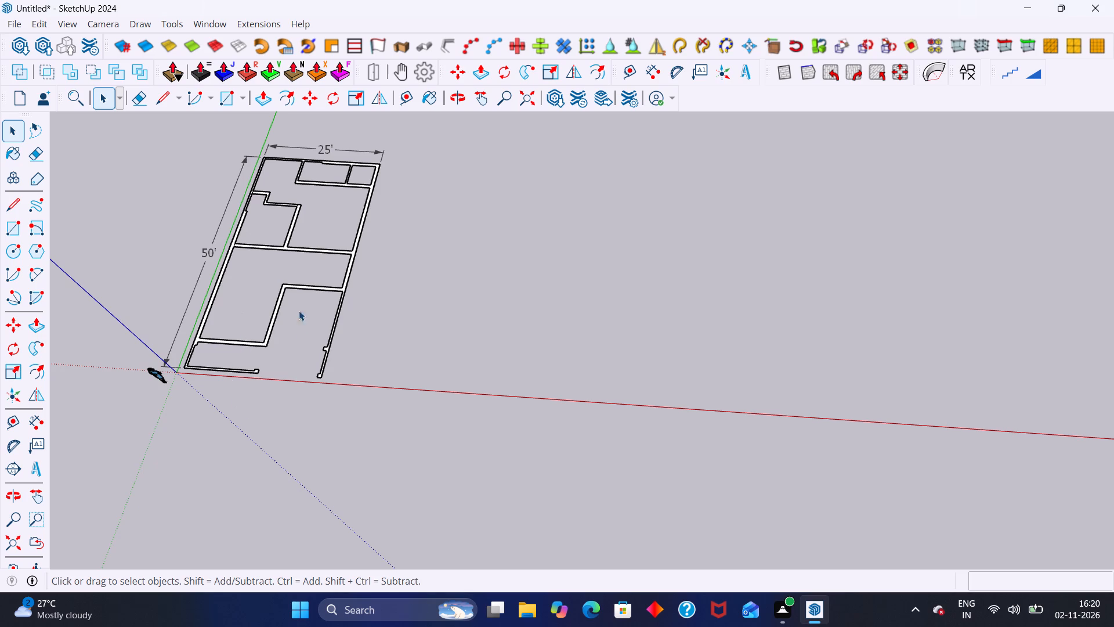
scroll(299, 334, "down", 4)
Inspect the floor plan's walls from several angles, from the entrance side to the small rooms at the rear.
middle_click_drag(123, 326, 296, 435)
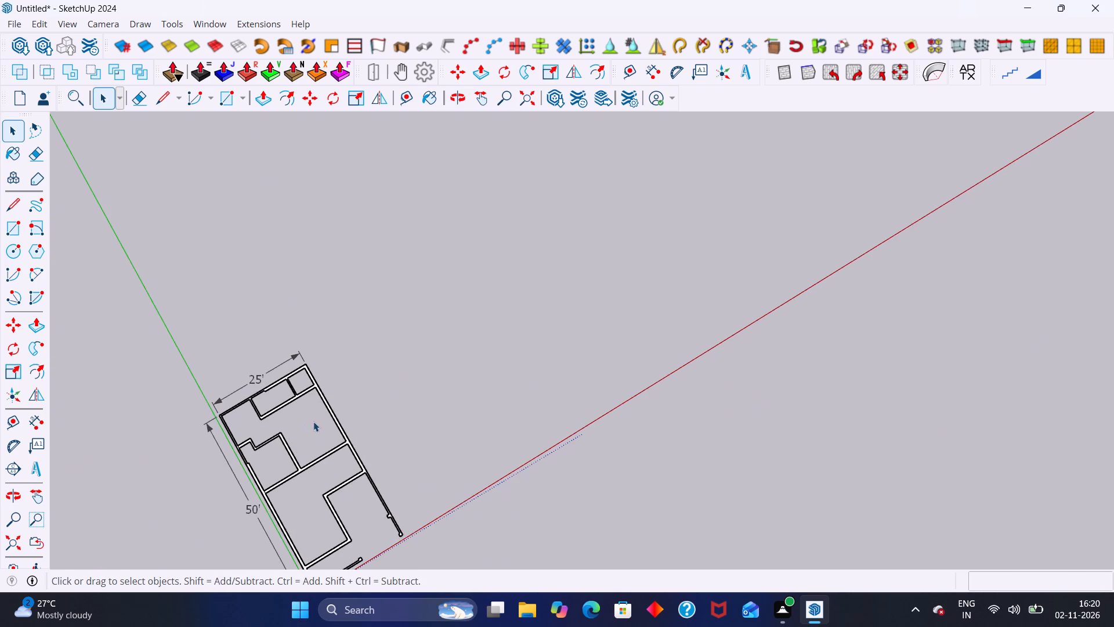
scroll(316, 421, "up", 9)
scroll(241, 304, "down", 5)
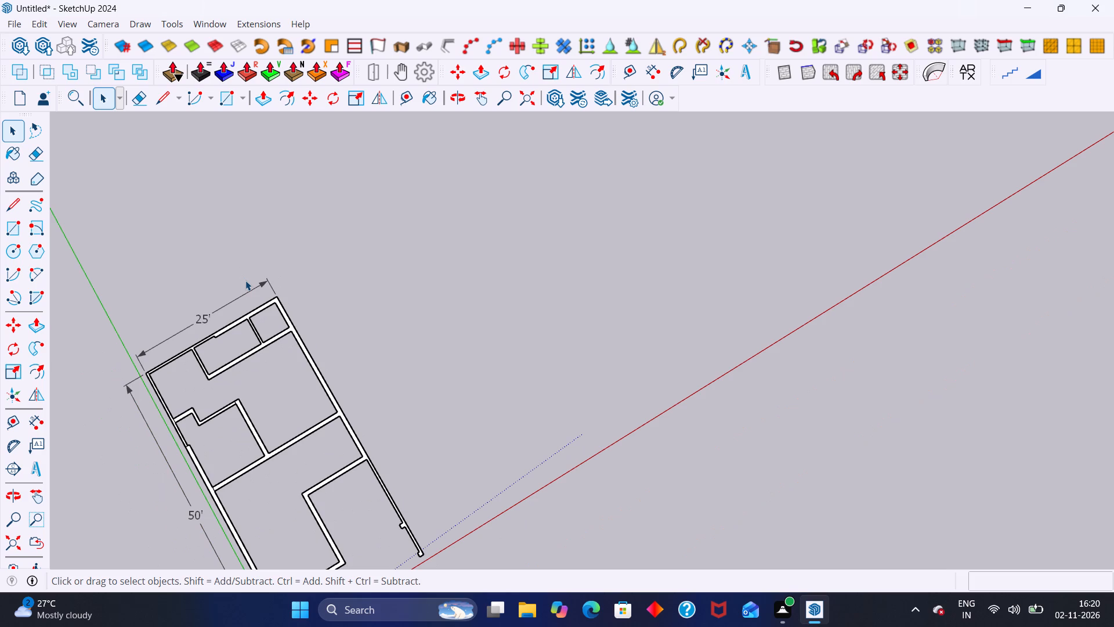
scroll(284, 313, "down", 11)
middle_click_drag(364, 384, 230, 340)
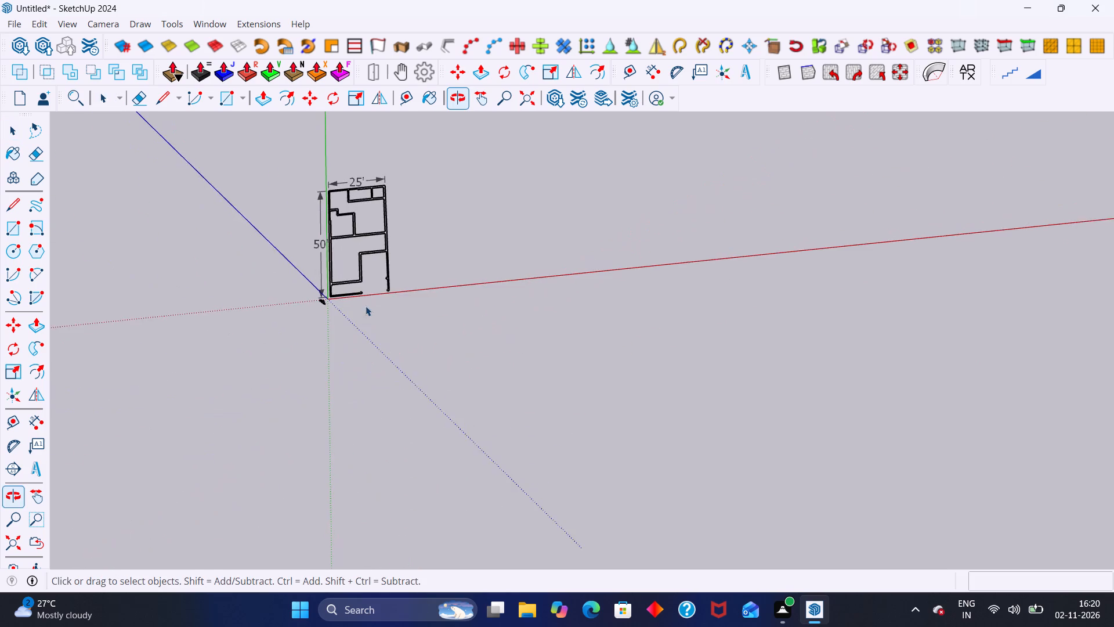
scroll(398, 260, "up", 3)
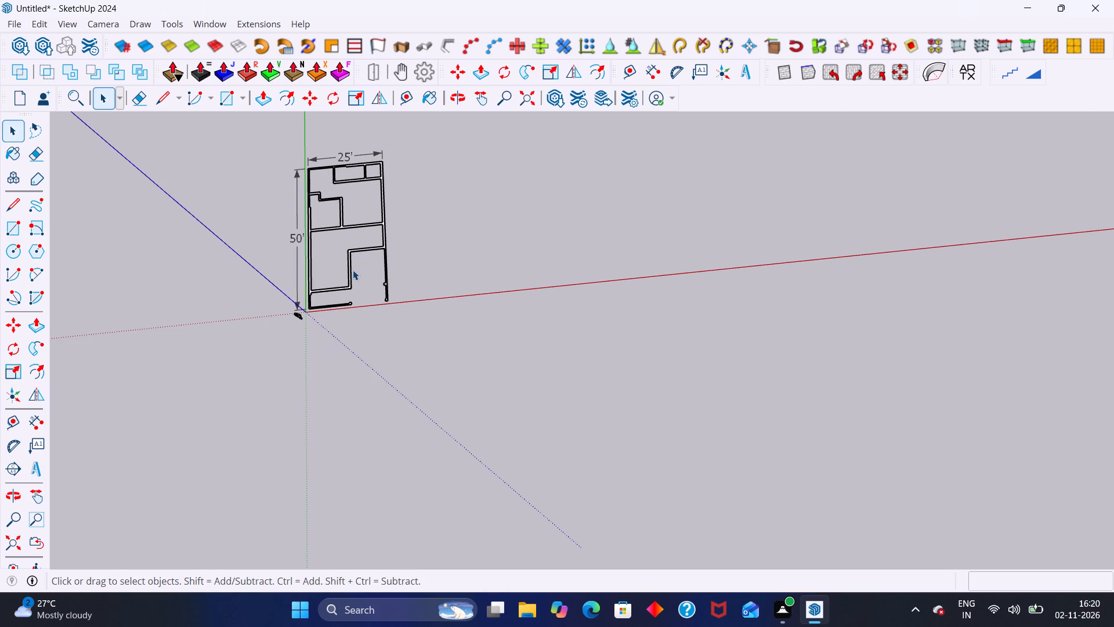
scroll(303, 342, "down", 3)
scroll(350, 463, "up", 3)
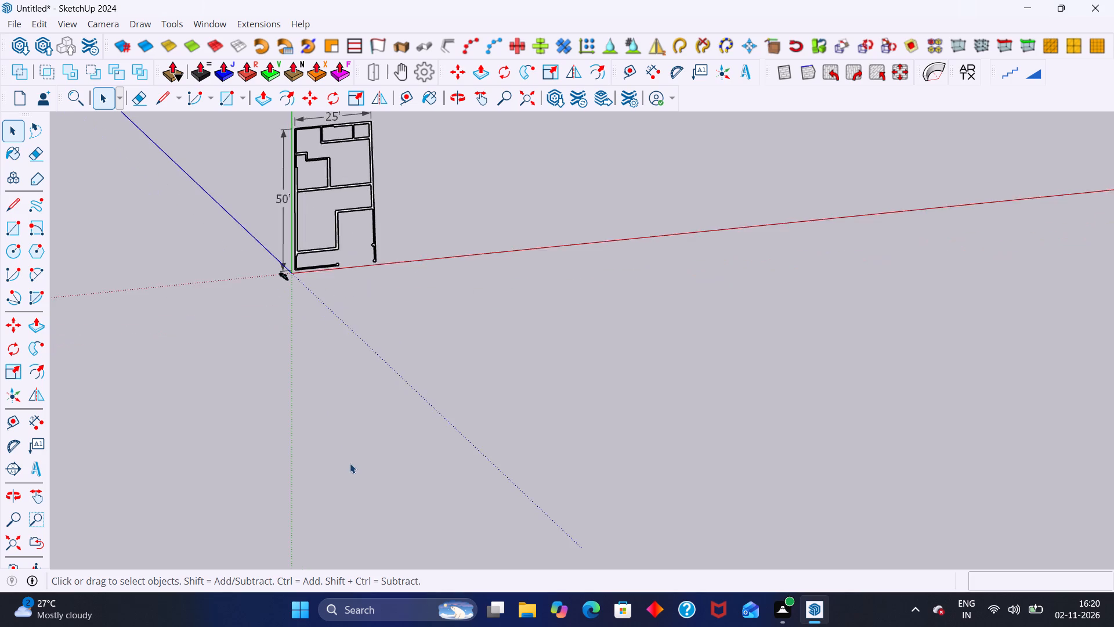
scroll(350, 463, "up", 1)
scroll(283, 243, "down", 3)
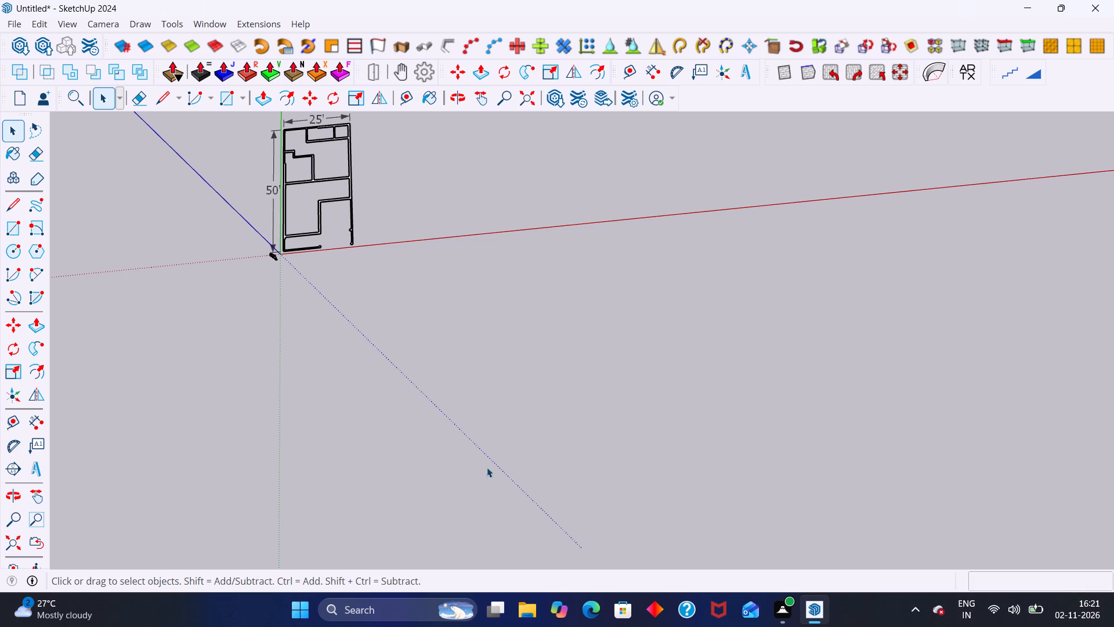
scroll(380, 369, "down", 2)
scroll(287, 172, "up", 8)
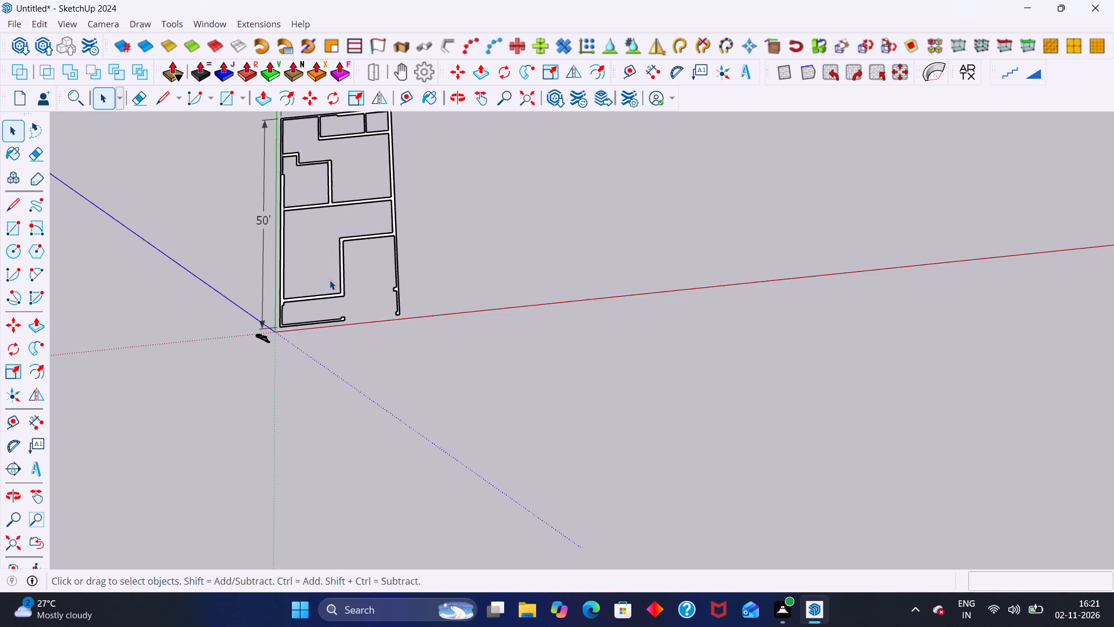
middle_click_drag(330, 280, 364, 121)
scroll(239, 284, "up", 10)
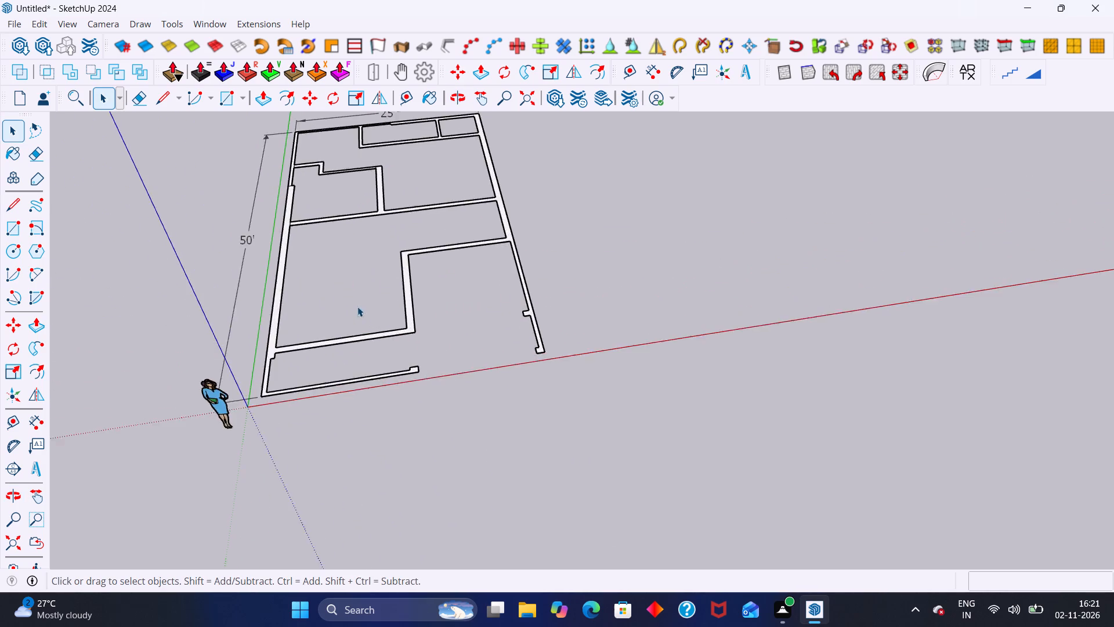
middle_click_drag(354, 302, 337, 237)
scroll(338, 237, "up", 4)
scroll(337, 326, "down", 14)
scroll(291, 228, "up", 4)
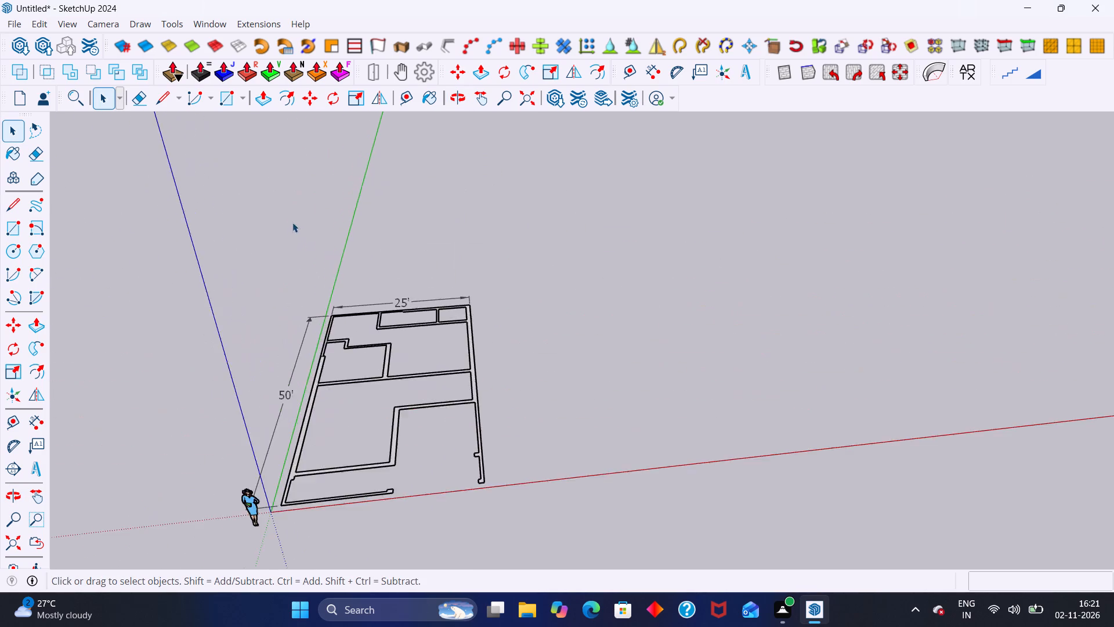
scroll(292, 222, "up", 10)
scroll(273, 193, "down", 12)
middle_click_drag(355, 271, 361, 333)
scroll(342, 253, "up", 2)
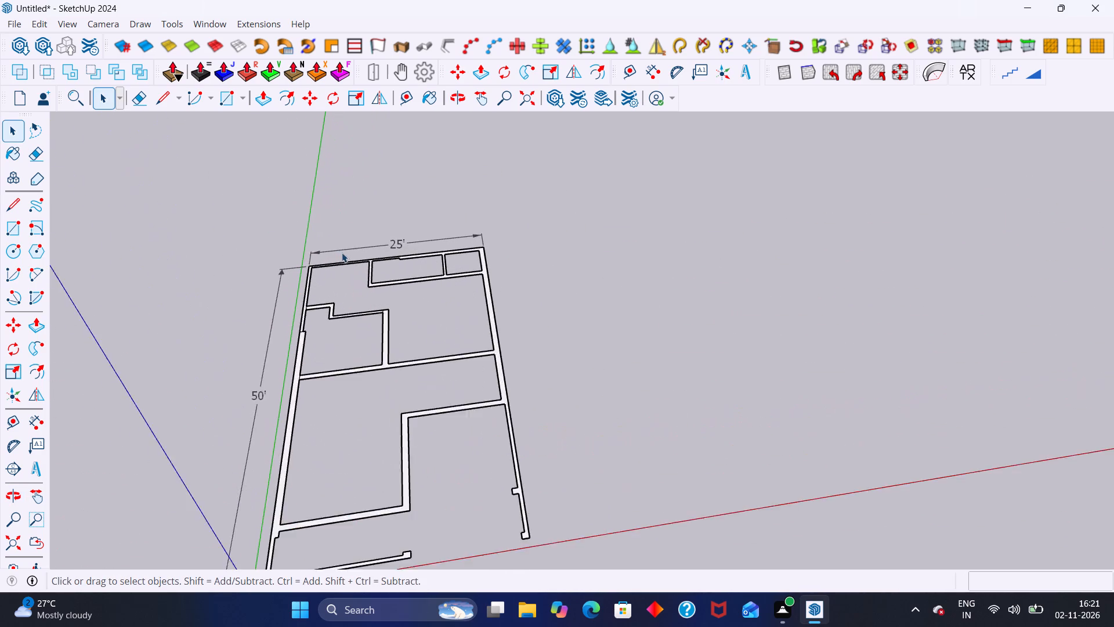
scroll(342, 253, "up", 4)
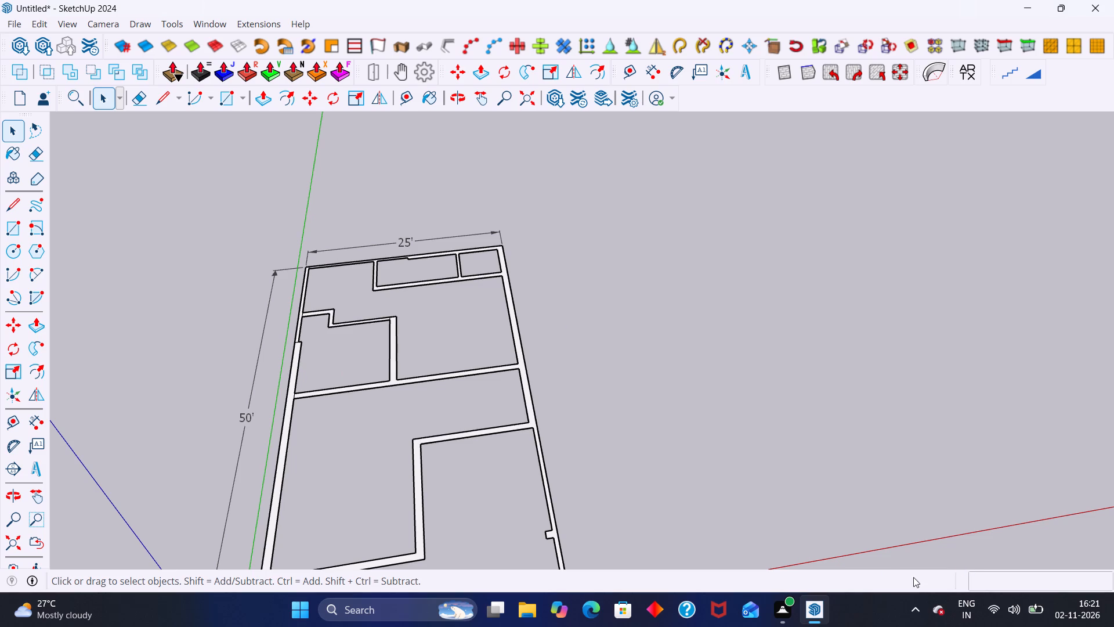
scroll(1017, 533, "down", 7)
scroll(983, 452, "up", 2)
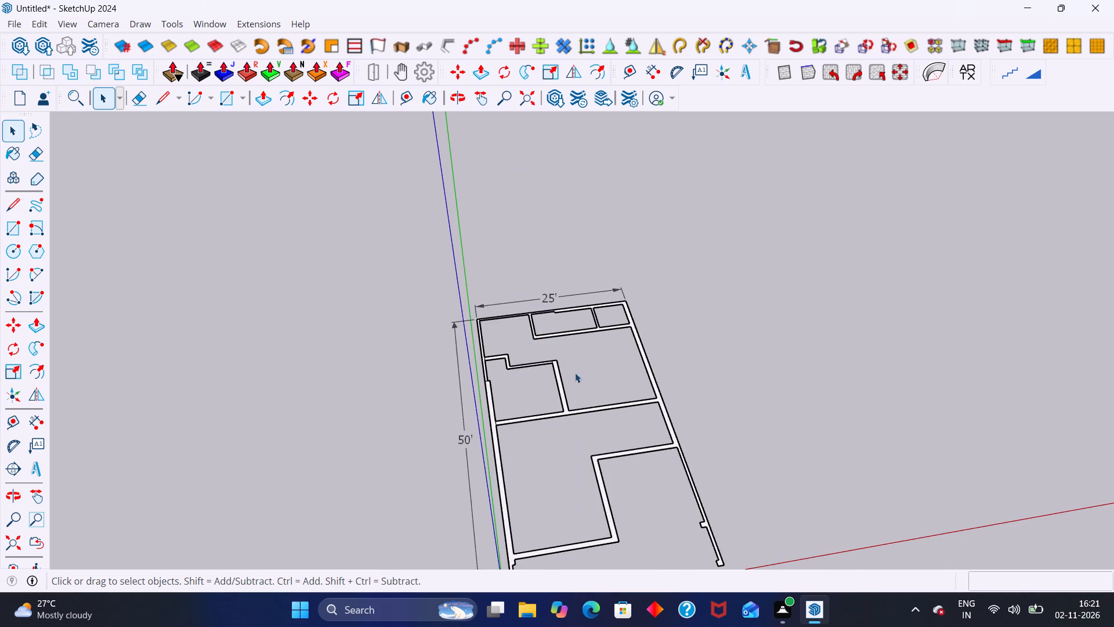
scroll(469, 343, "down", 7)
scroll(362, 248, "up", 1)
scroll(361, 248, "down", 4)
scroll(395, 439, "up", 8)
middle_click_drag(391, 394, 138, 390)
scroll(150, 399, "down", 1)
scroll(429, 345, "up", 1)
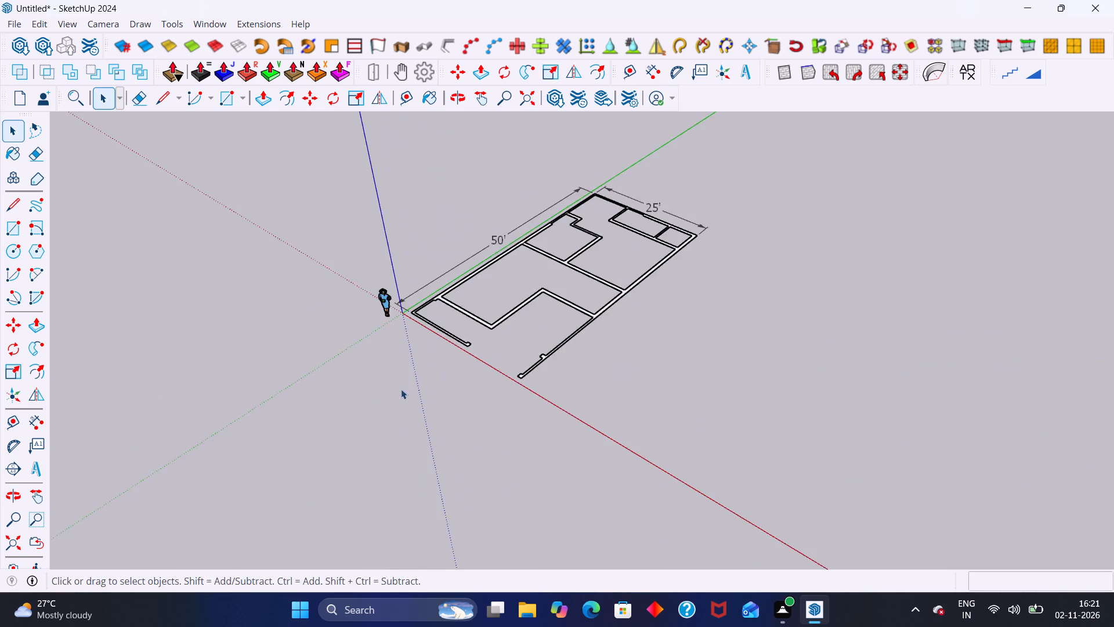
middle_click_drag(395, 431, 616, 502)
scroll(575, 424, "up", 4)
scroll(511, 419, "down", 7)
scroll(495, 178, "up", 5)
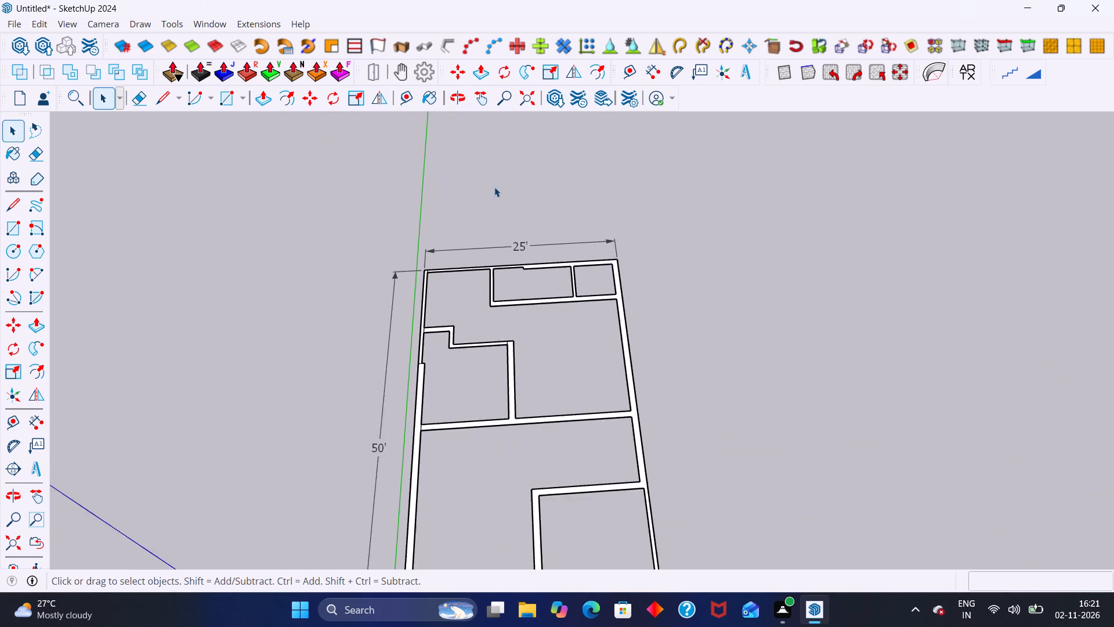
scroll(494, 187, "up", 5)
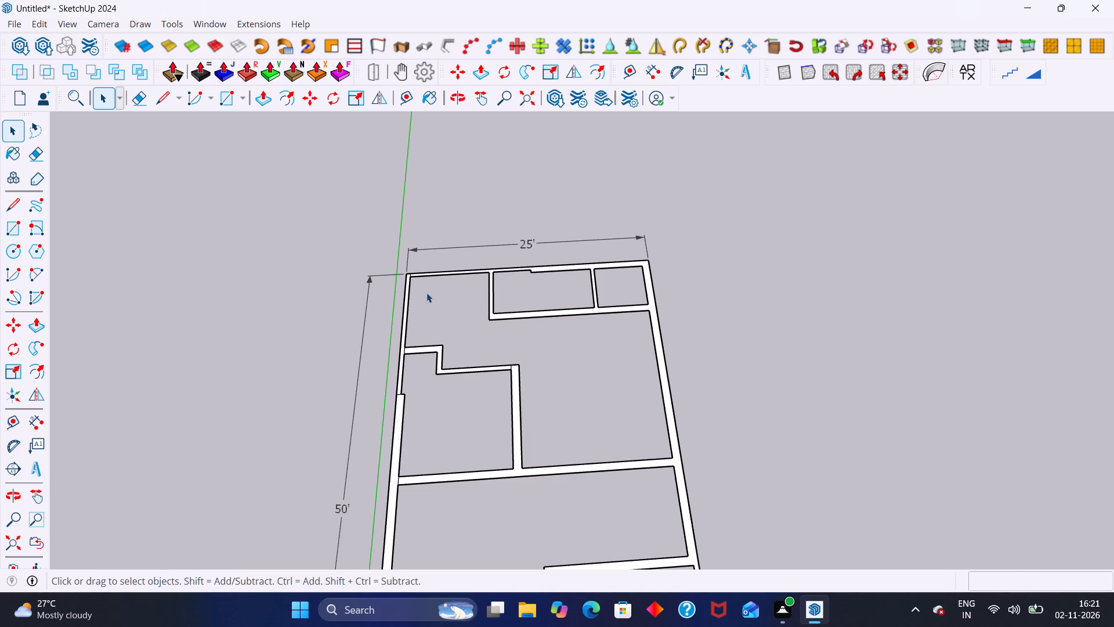
scroll(475, 341, "down", 7)
scroll(339, 165, "up", 1)
scroll(337, 162, "down", 3)
scroll(378, 330, "up", 6)
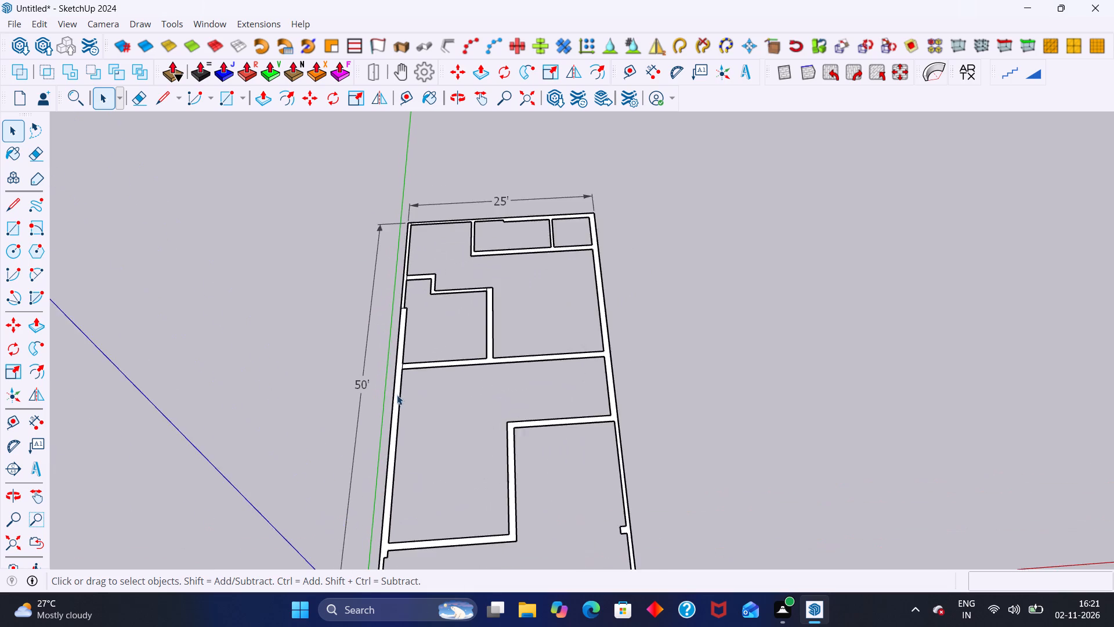
scroll(389, 342, "down", 6)
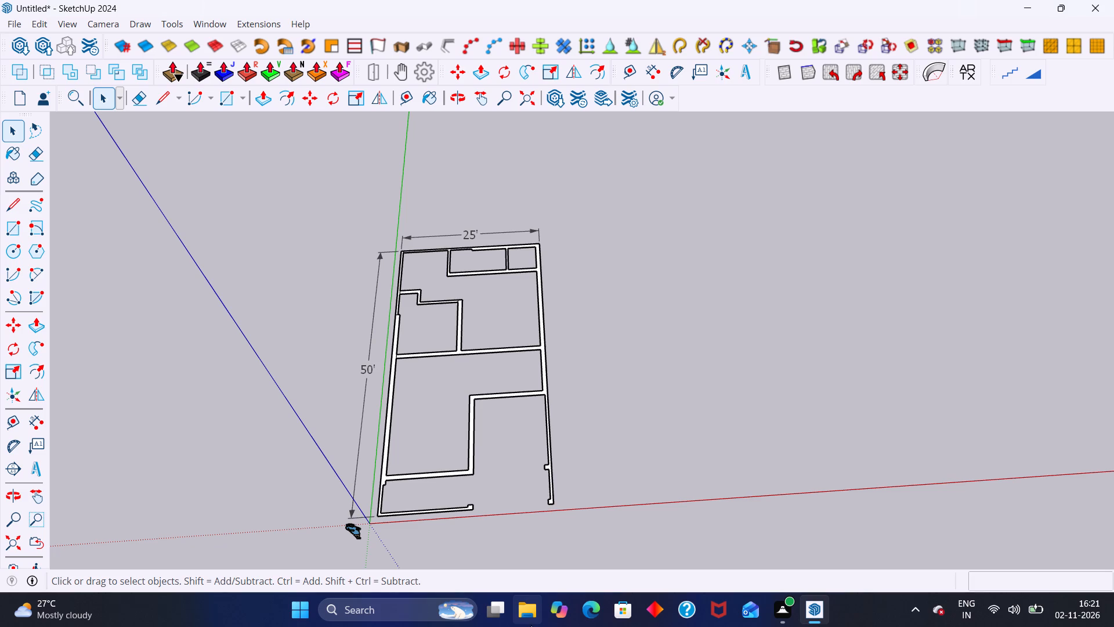
scroll(371, 423, "up", 3)
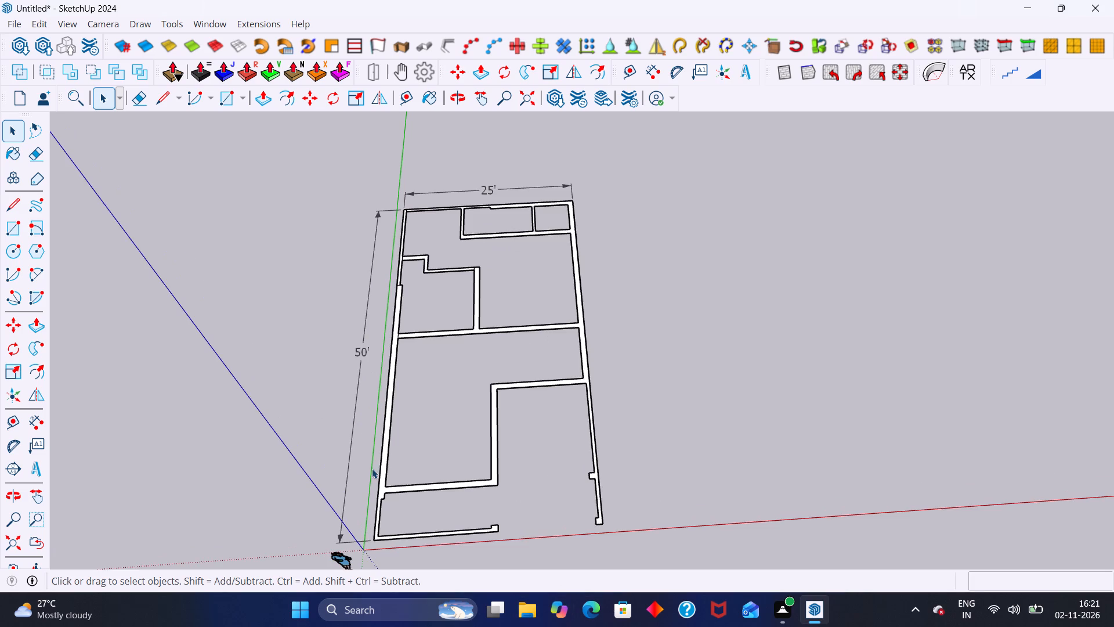
scroll(372, 469, "up", 9)
scroll(371, 475, "down", 10)
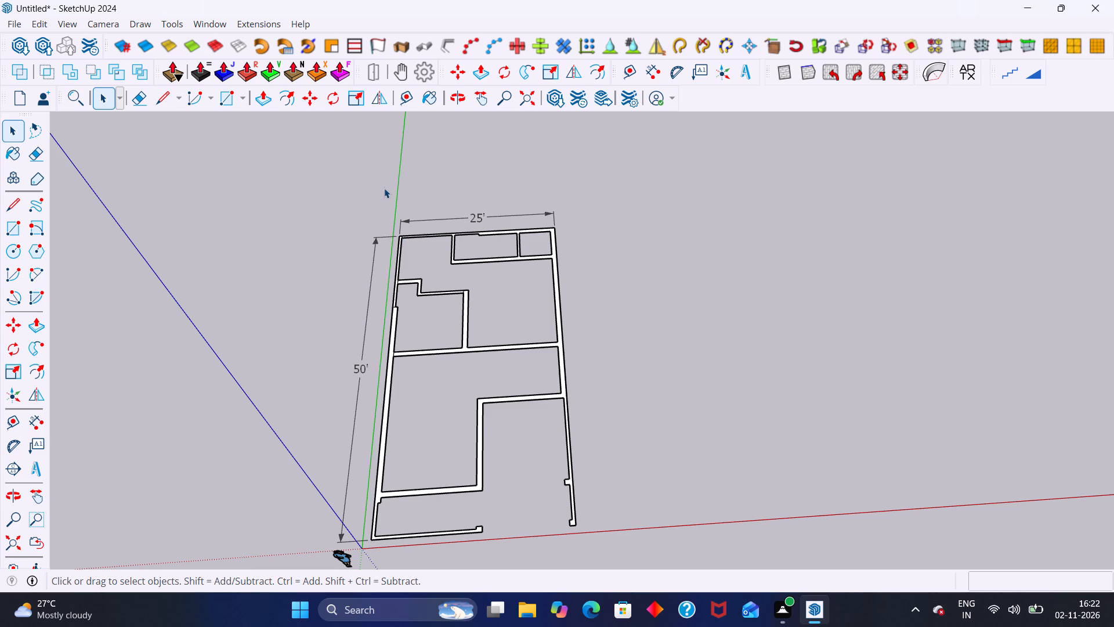
Erase the stray short edge crossing the wall at the rear corner between the 25' and 50' dimensions.
scroll(407, 241, "up", 6)
middle_click_drag(390, 244, 389, 265)
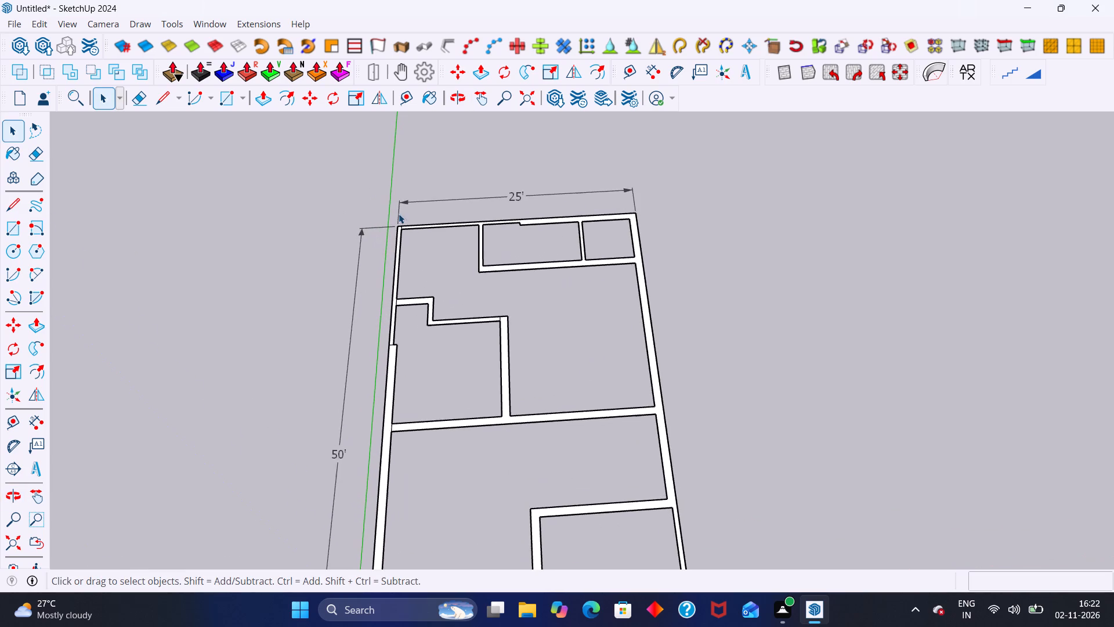
scroll(404, 197, "up", 5)
middle_click_drag(377, 228, 380, 295)
scroll(399, 243, "up", 7)
key("e")
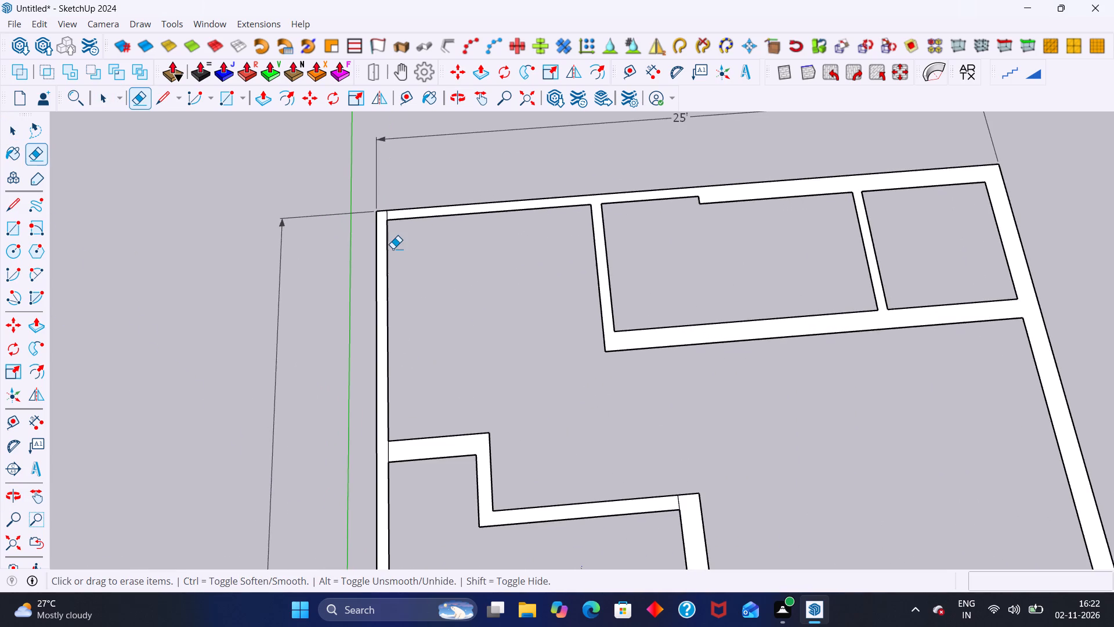
scroll(393, 248, "up", 6)
left_click_drag(381, 202, 403, 205)
scroll(363, 203, "down", 9)
key("space")
Make a group from all the connected wall faces and edges of the floor plan.
scroll(287, 203, "down", 8)
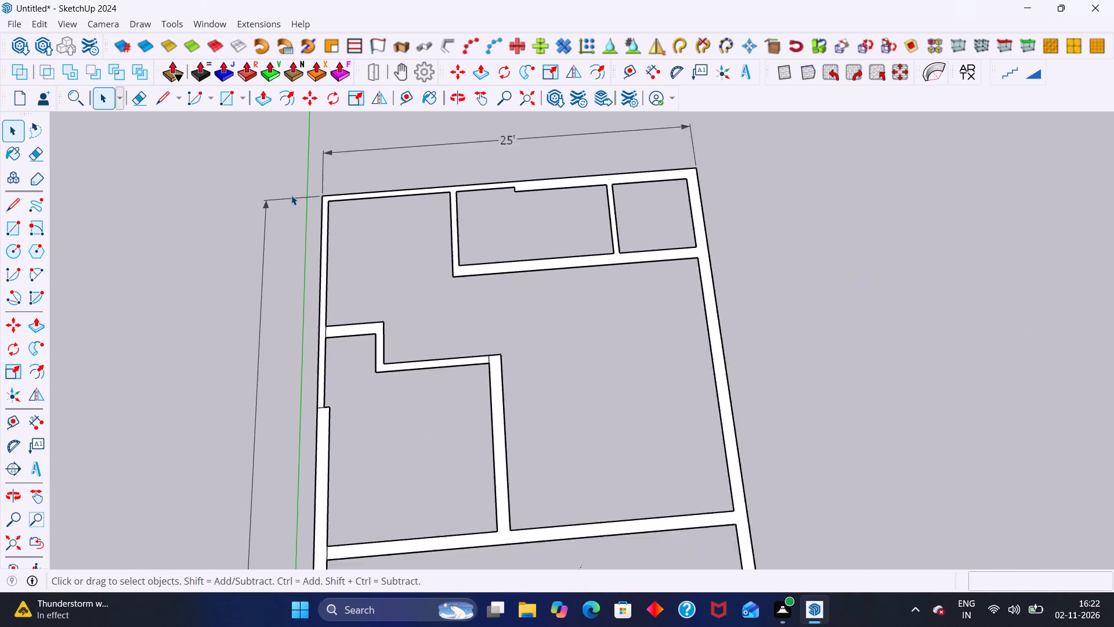
scroll(291, 195, "down", 1)
triple_click(360, 197)
left_click(360, 197)
right_click(360, 197)
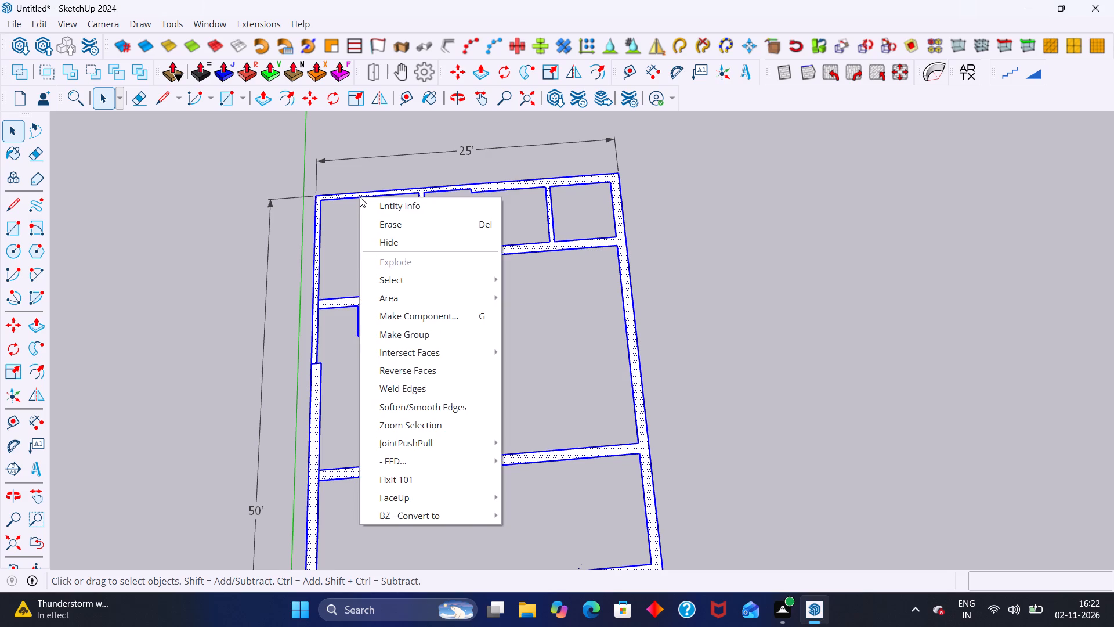
left_click(410, 333)
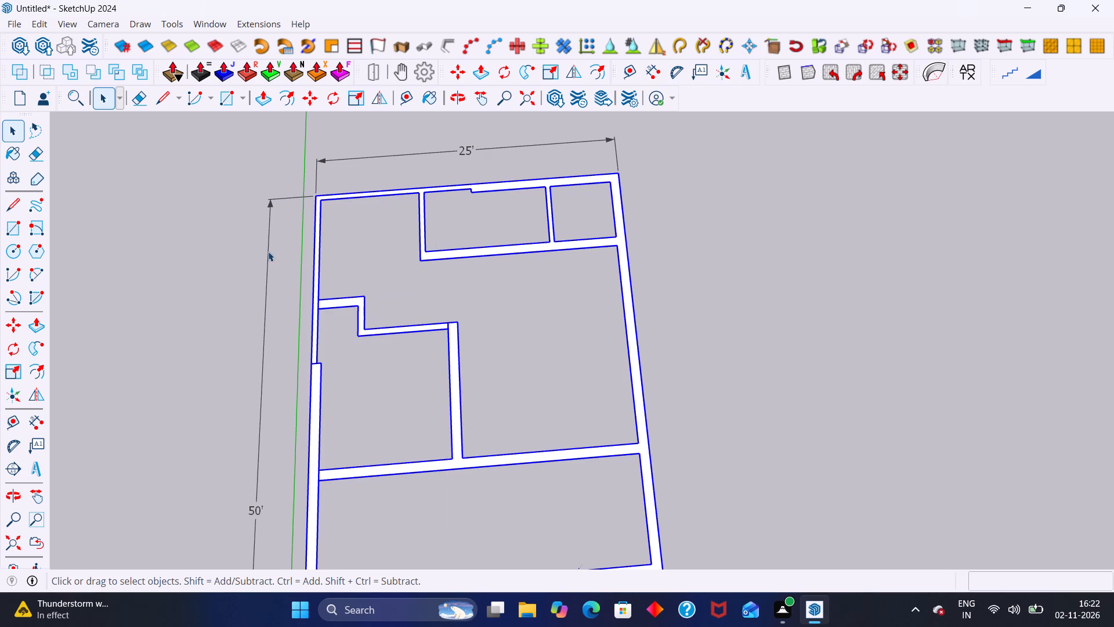
left_click(271, 222)
Open the new wall group for editing.
triple_click(362, 229)
left_click(363, 229)
double_click(325, 207)
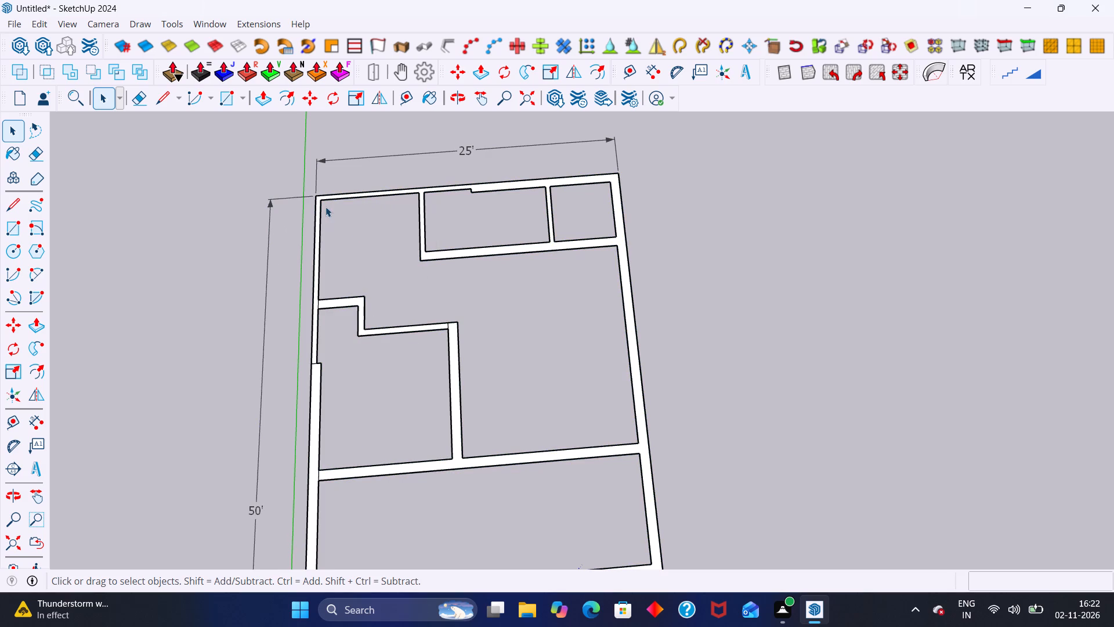
triple_click(317, 201)
scroll(378, 226, "down", 4)
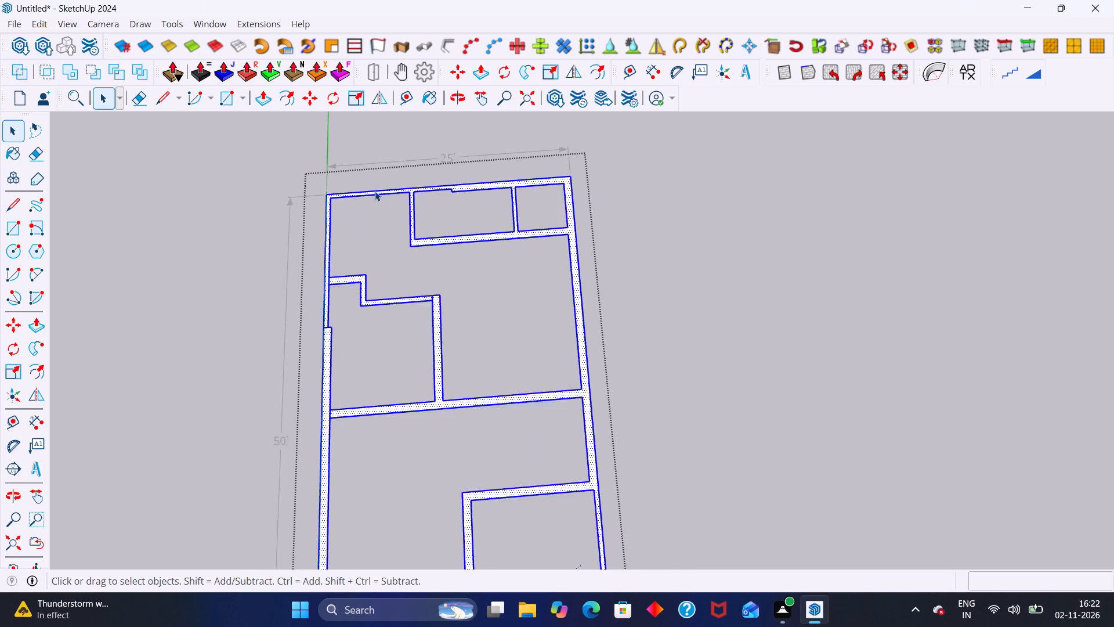
scroll(351, 280, "down", 6)
scroll(379, 250, "up", 2)
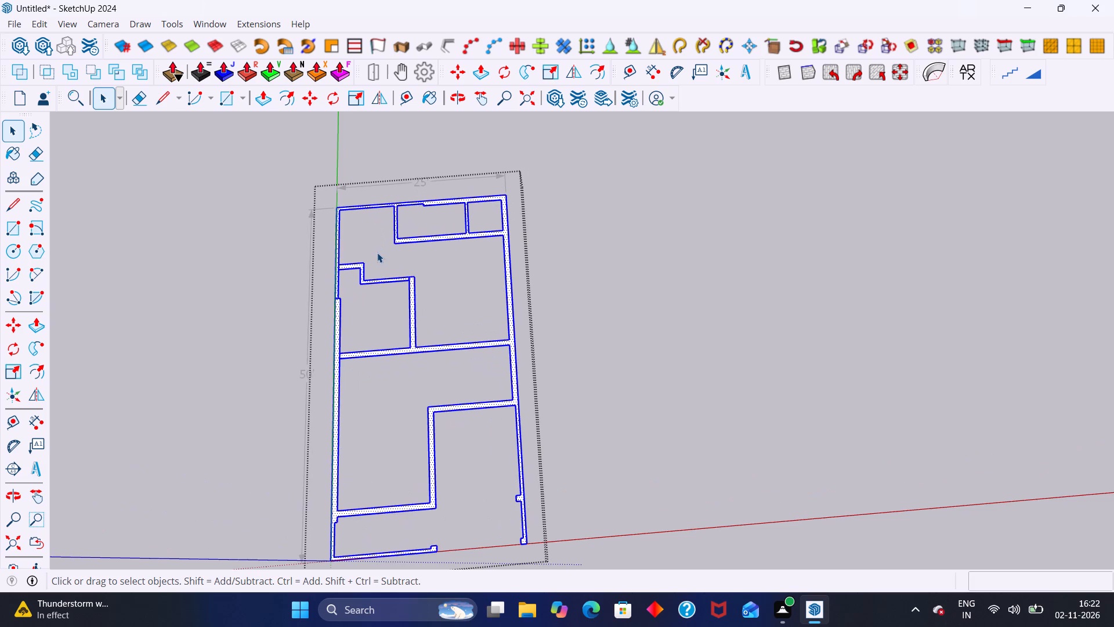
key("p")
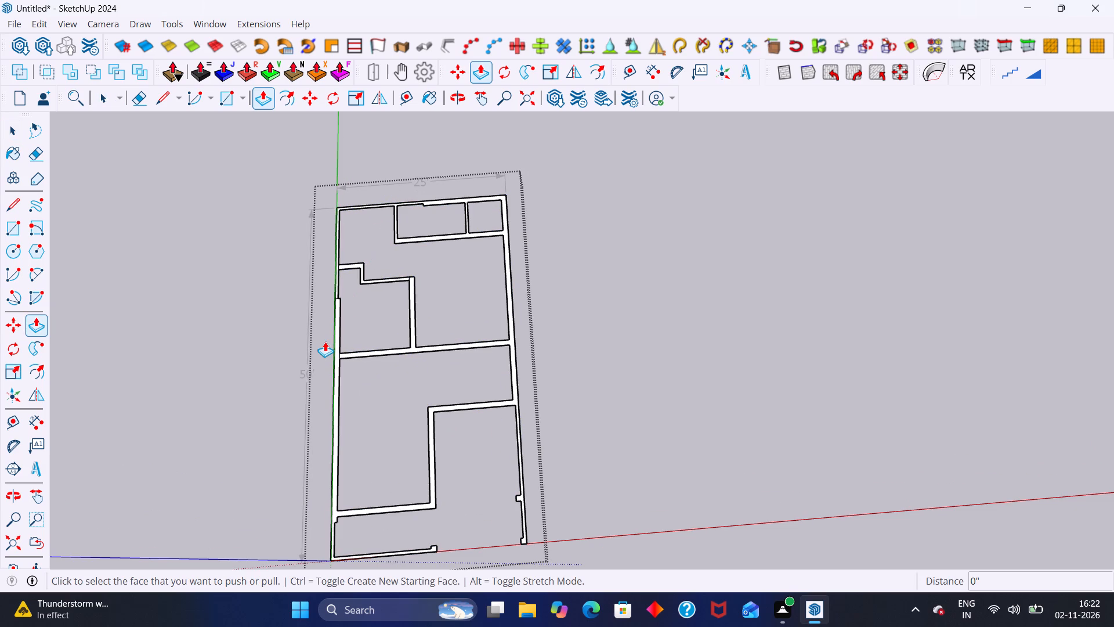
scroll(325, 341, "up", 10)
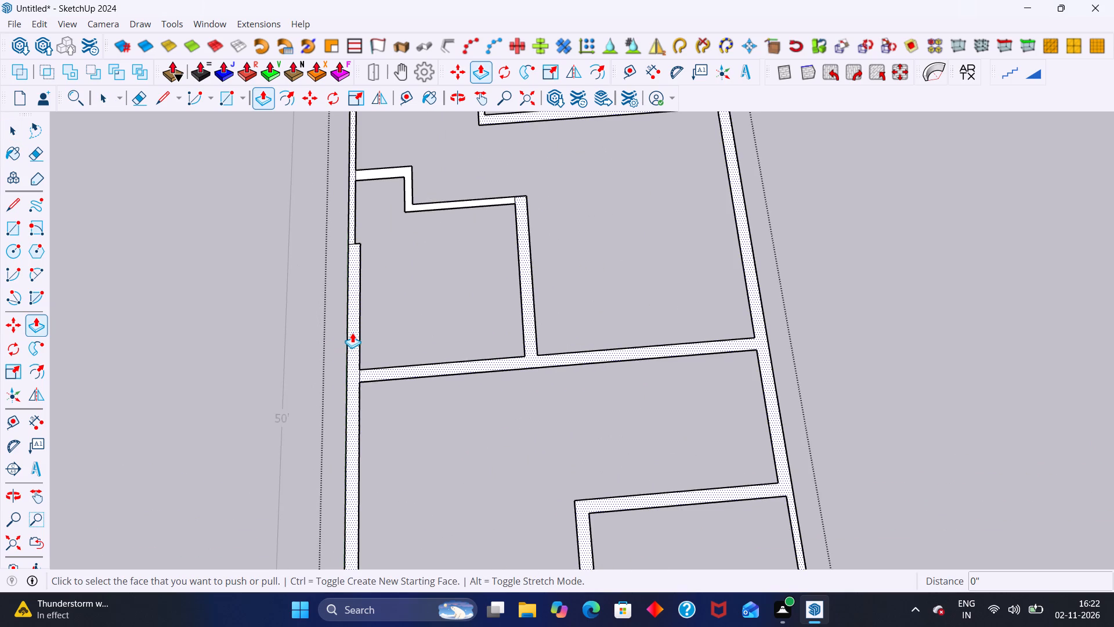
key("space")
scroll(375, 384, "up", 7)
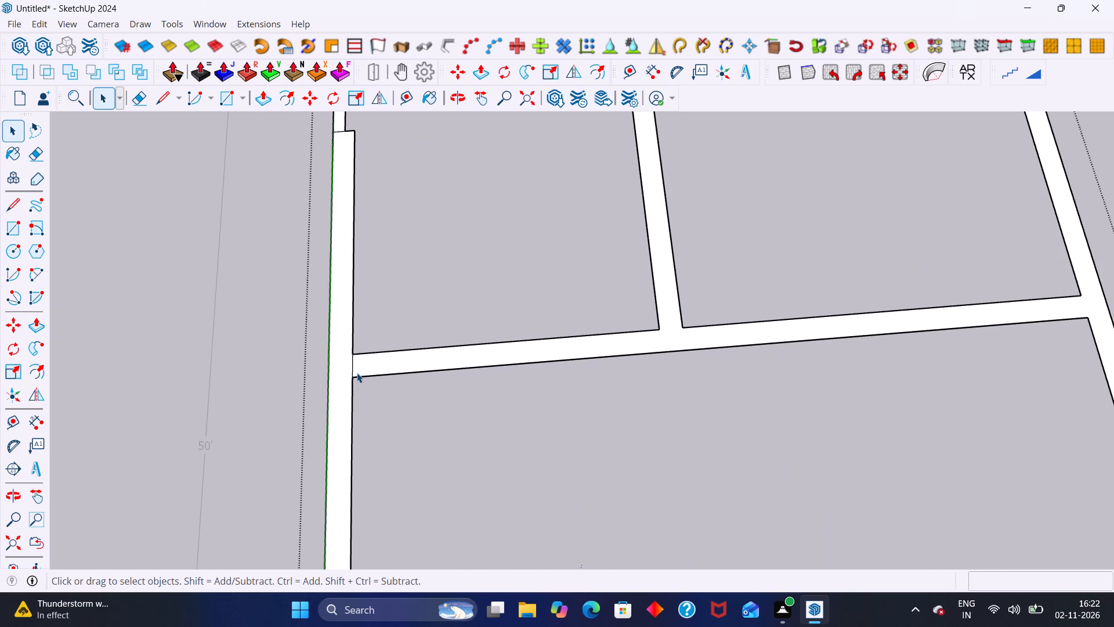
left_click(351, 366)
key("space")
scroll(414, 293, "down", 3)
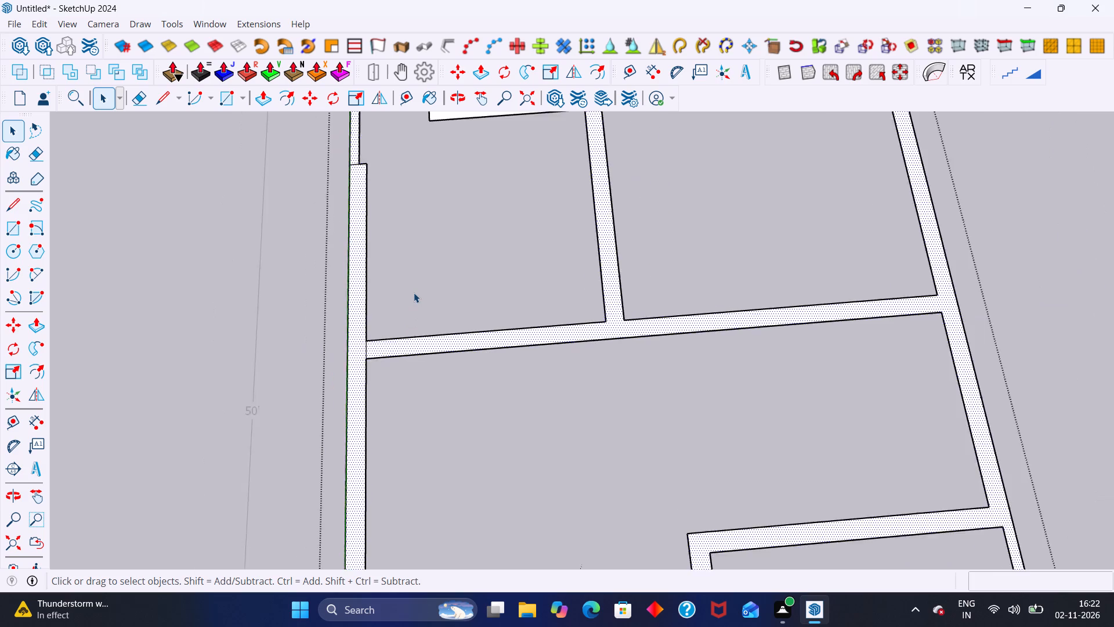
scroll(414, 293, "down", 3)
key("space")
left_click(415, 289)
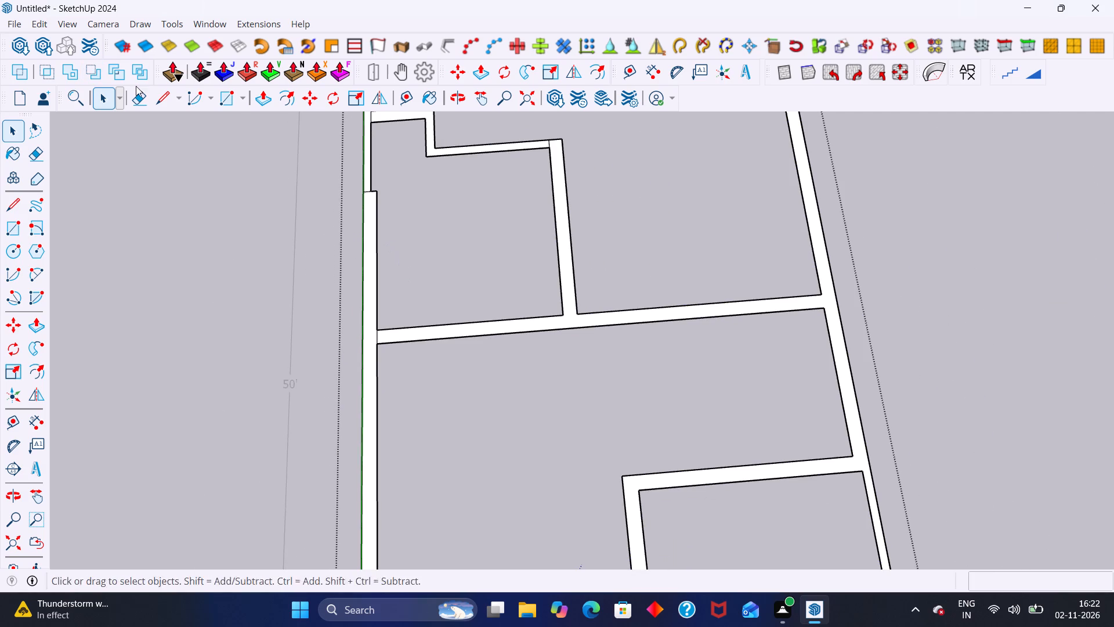
Erase the leftover edges along the 50' side wall at its thickness step and its junction with the middle cross wall.
left_click(142, 93)
scroll(314, 165, "up", 20)
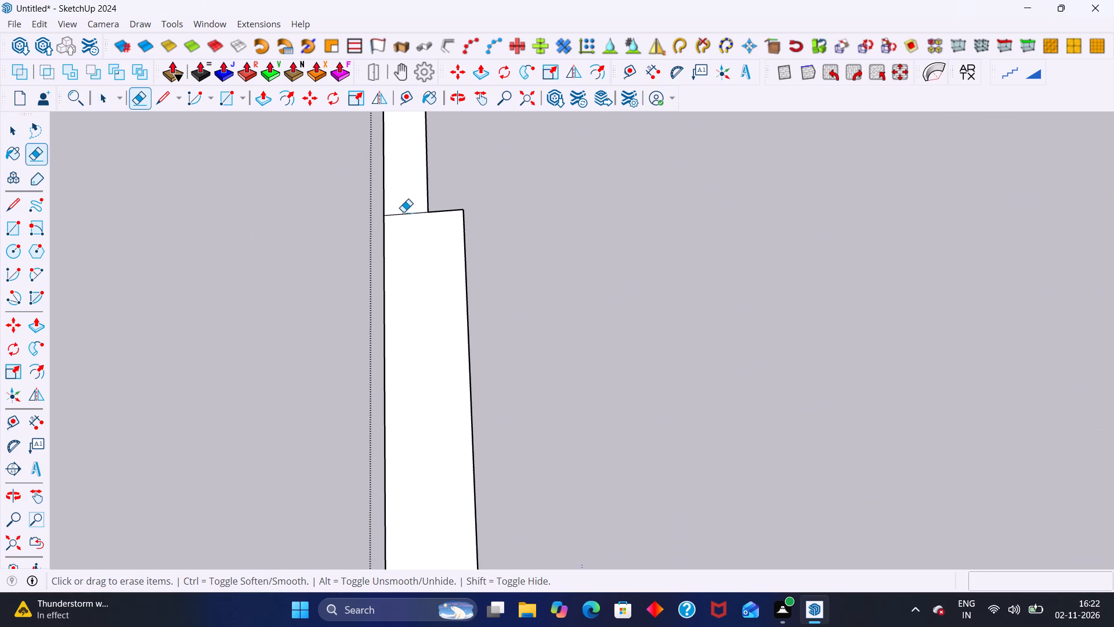
left_click_drag(404, 210, 413, 254)
scroll(395, 251, "down", 16)
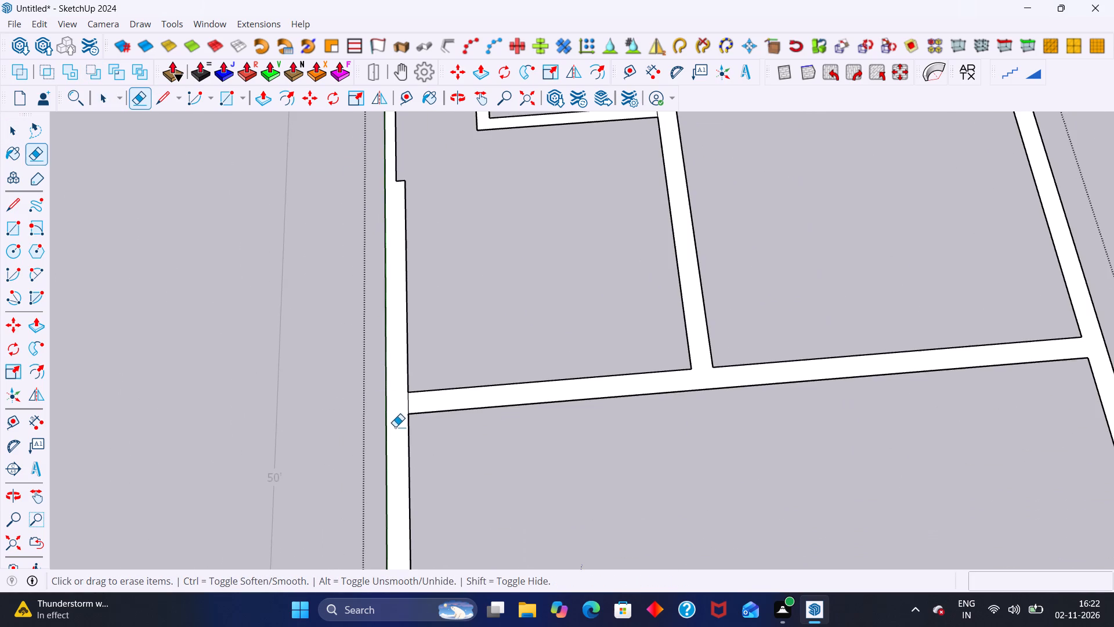
scroll(396, 427, "up", 11)
left_click_drag(410, 369, 446, 361)
scroll(383, 341, "down", 13)
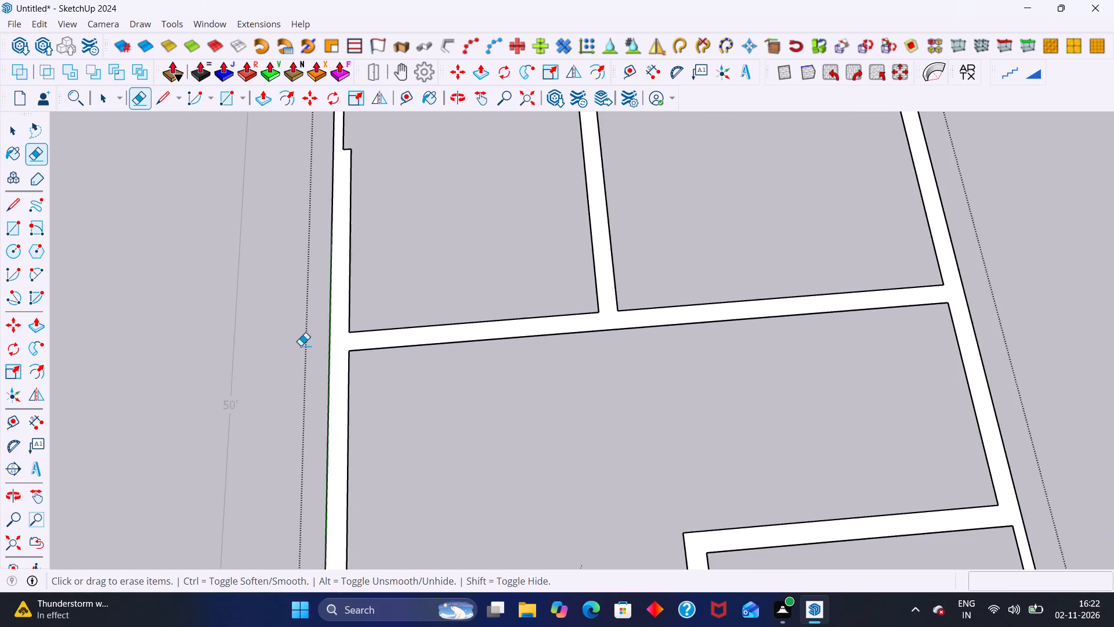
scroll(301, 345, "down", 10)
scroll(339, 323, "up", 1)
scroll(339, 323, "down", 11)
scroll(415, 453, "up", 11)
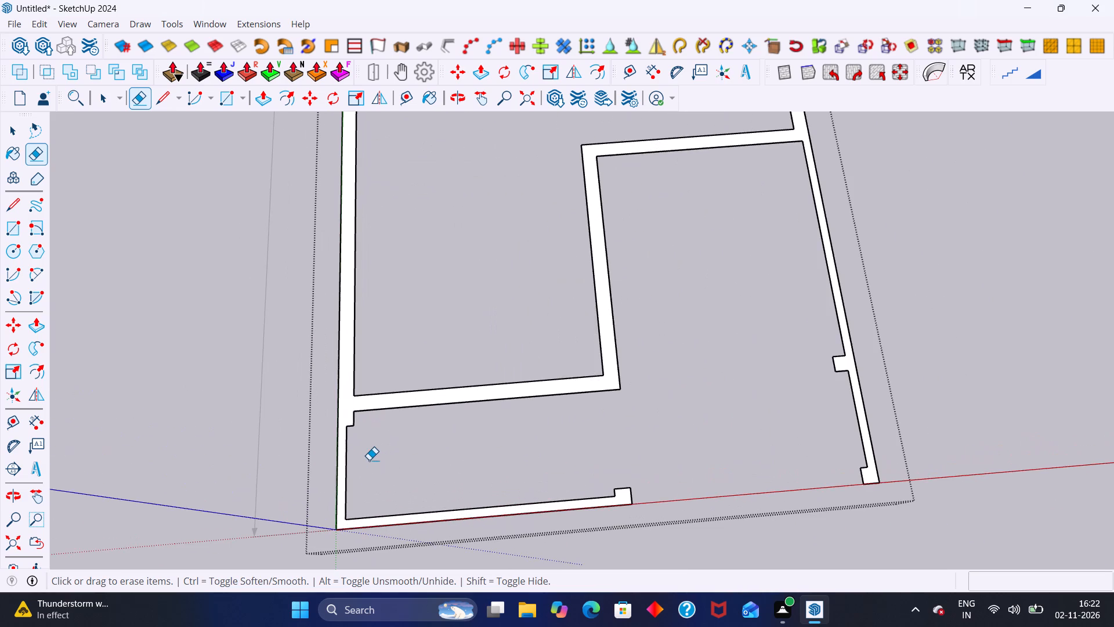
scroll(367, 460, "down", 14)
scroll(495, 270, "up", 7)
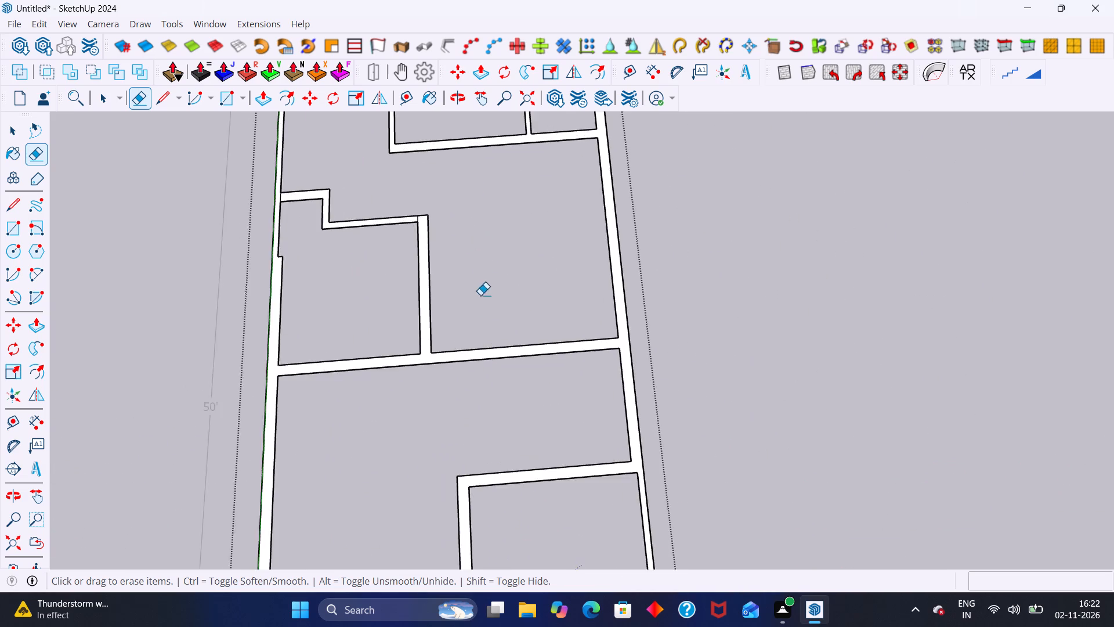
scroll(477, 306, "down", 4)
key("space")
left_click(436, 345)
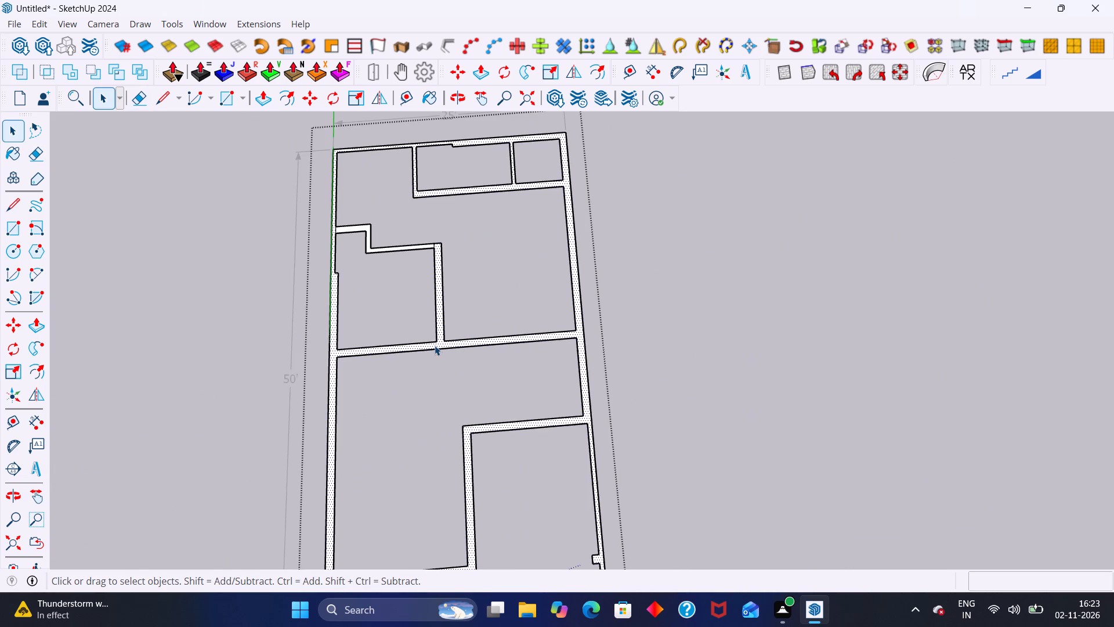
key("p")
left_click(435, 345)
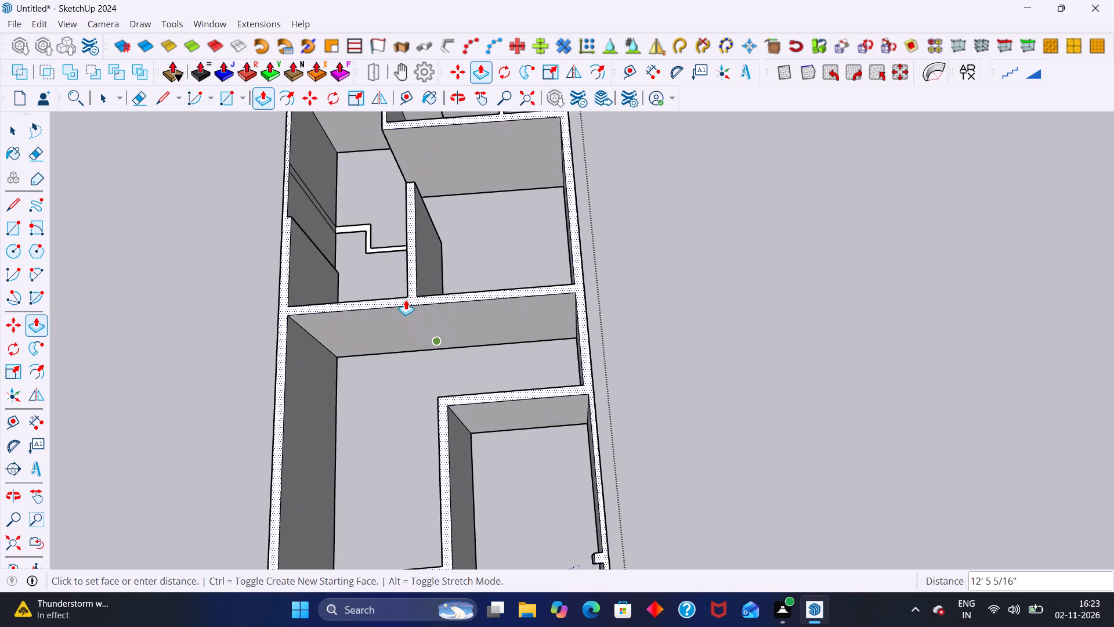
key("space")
Erase the leftover edges at both ends of the stepped partition, where it meets the inner wall and the 50' side wall.
scroll(371, 206, "up", 14)
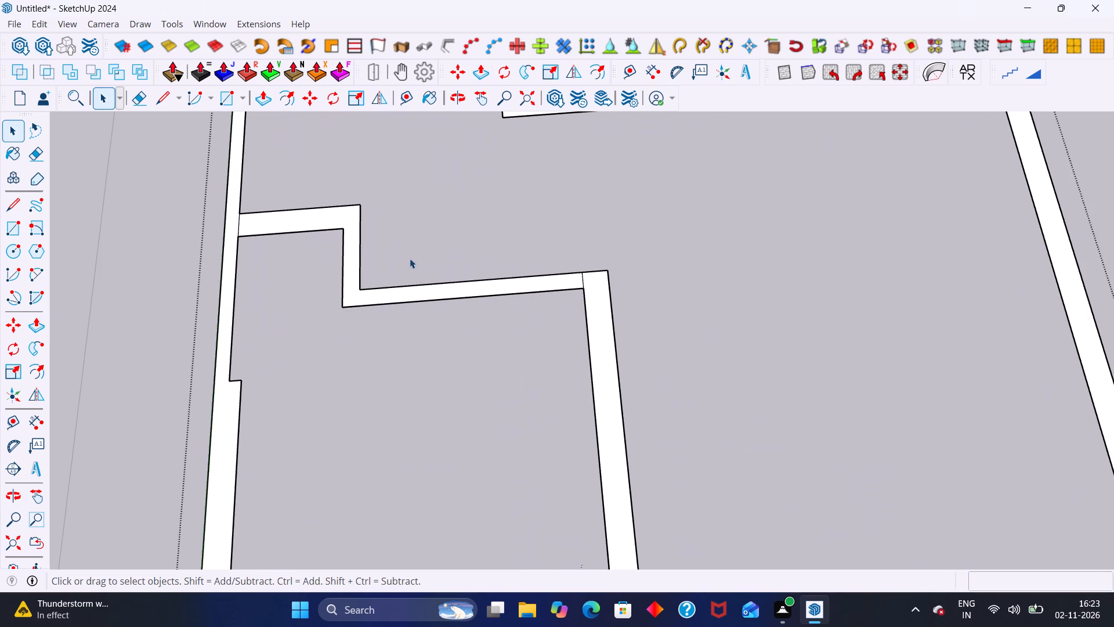
key("e")
scroll(548, 296, "up", 5)
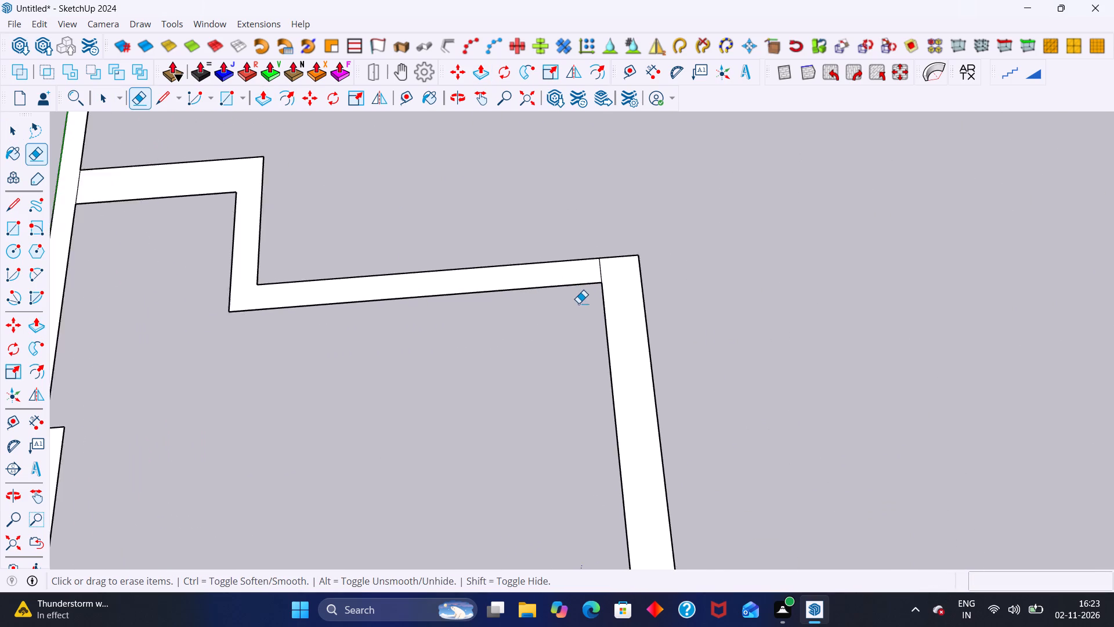
scroll(578, 303, "up", 3)
left_click_drag(598, 269, 620, 260)
scroll(627, 283, "down", 10)
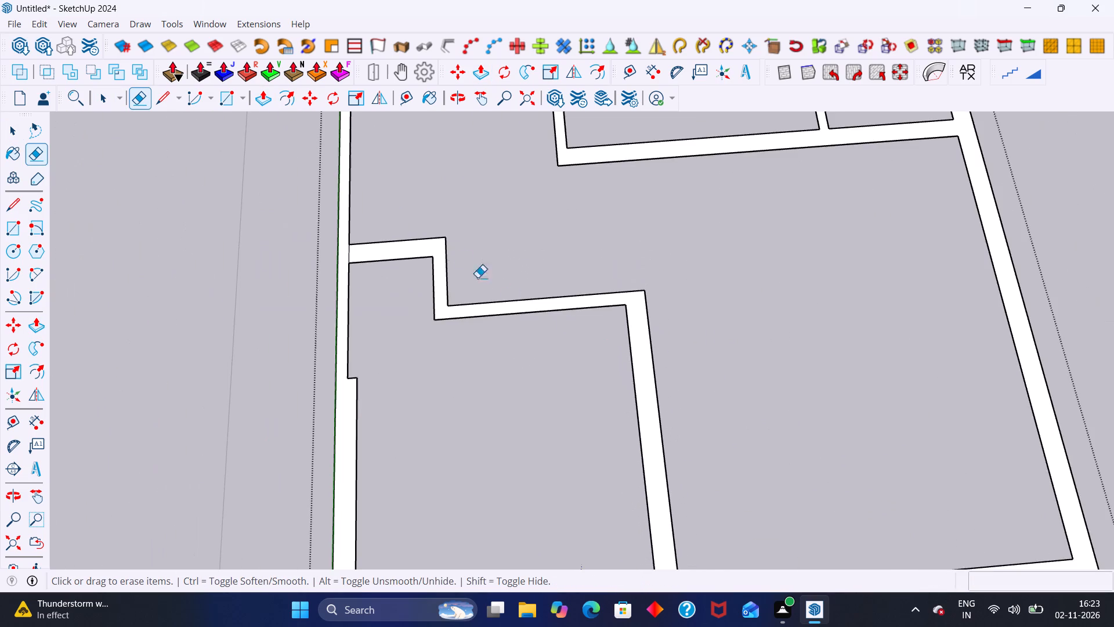
scroll(381, 264, "down", 2)
scroll(346, 257, "up", 7)
left_click_drag(355, 258, 366, 255)
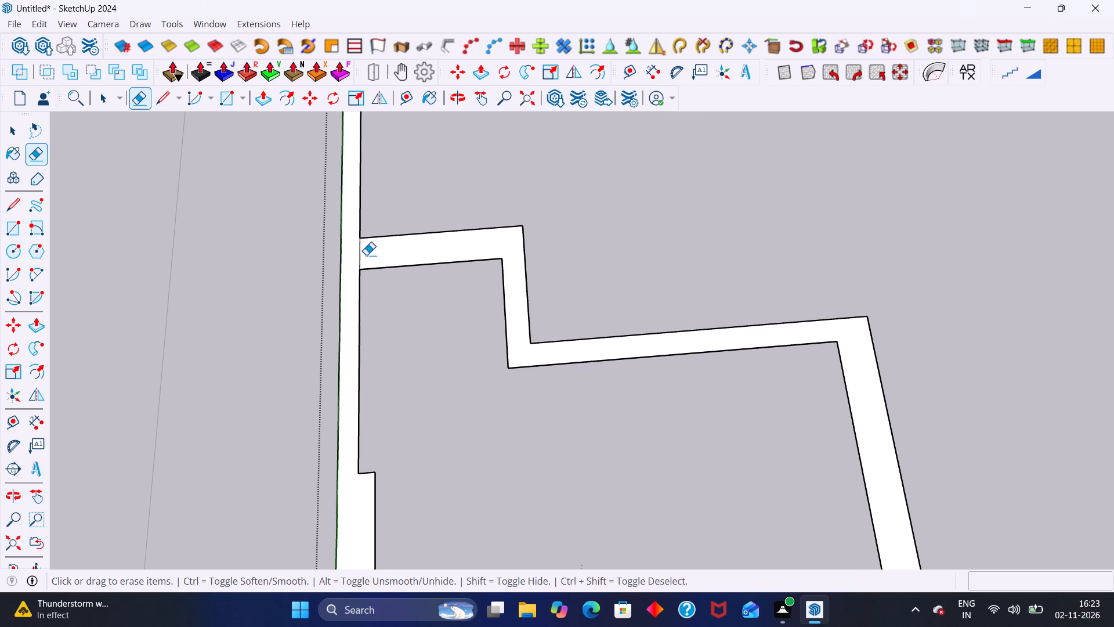
left_click_drag(366, 255, 369, 254)
scroll(343, 272, "down", 14)
Extrude the connected wall face upward to a height of 10'.
key("space")
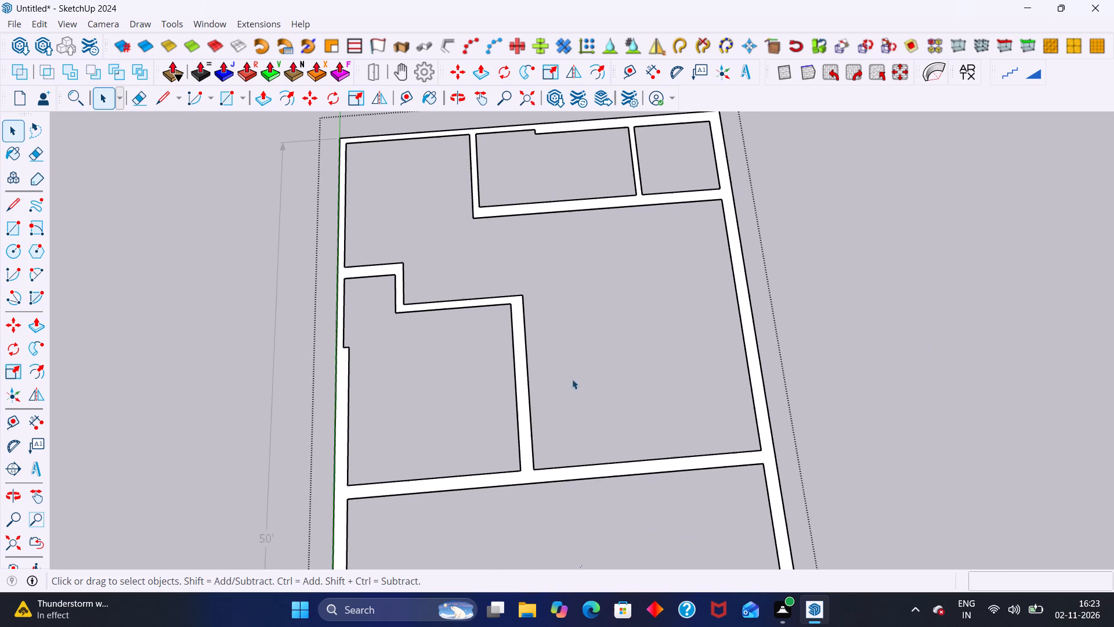
key("p")
left_click(521, 360)
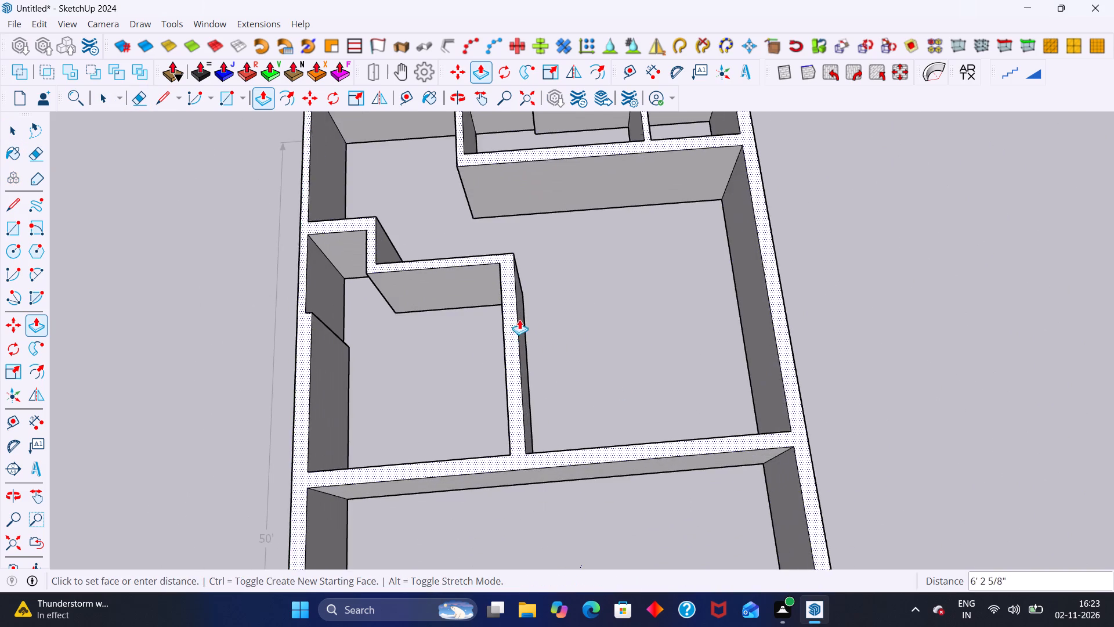
scroll(519, 316, "down", 11)
middle_click_drag(515, 286, 512, 262)
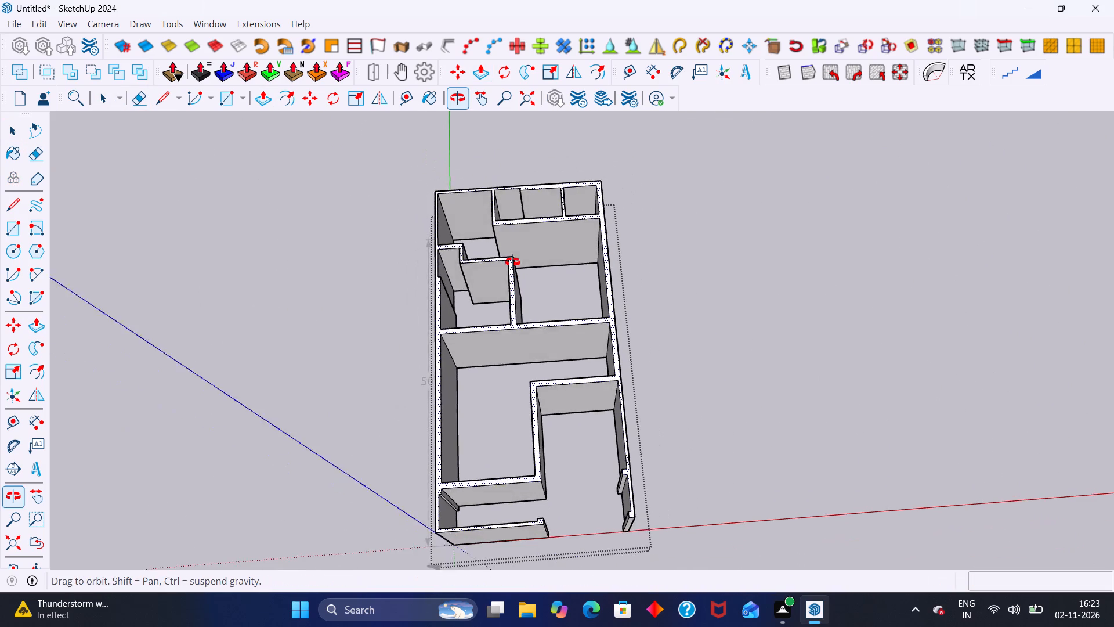
middle_click_drag(512, 262, 512, 224)
type("10")
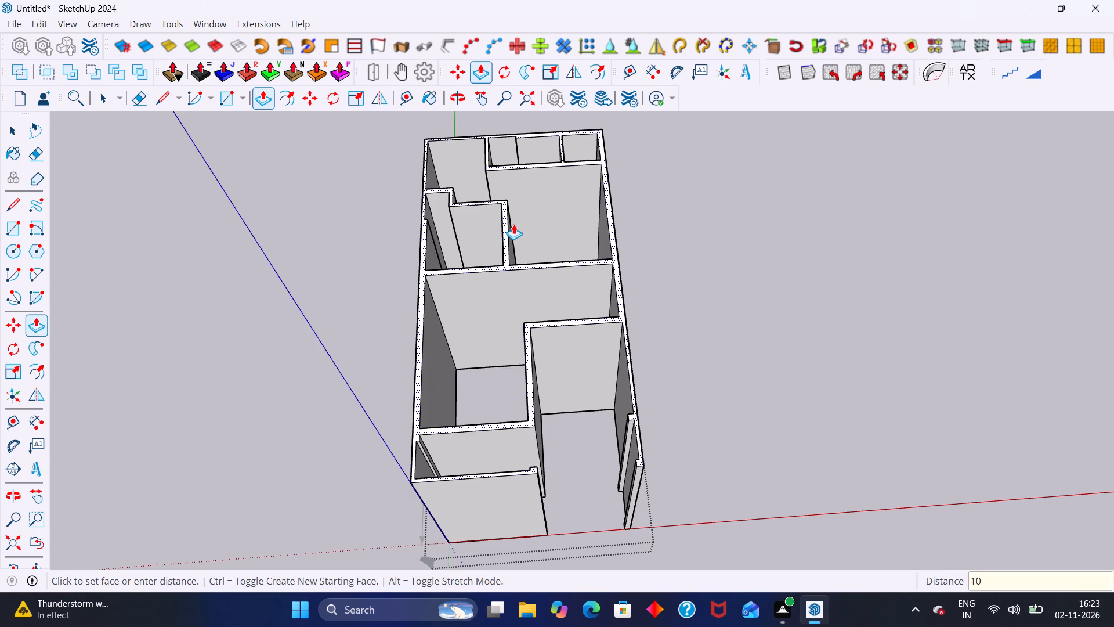
key("Return")
middle_click_drag(497, 441, 501, 438)
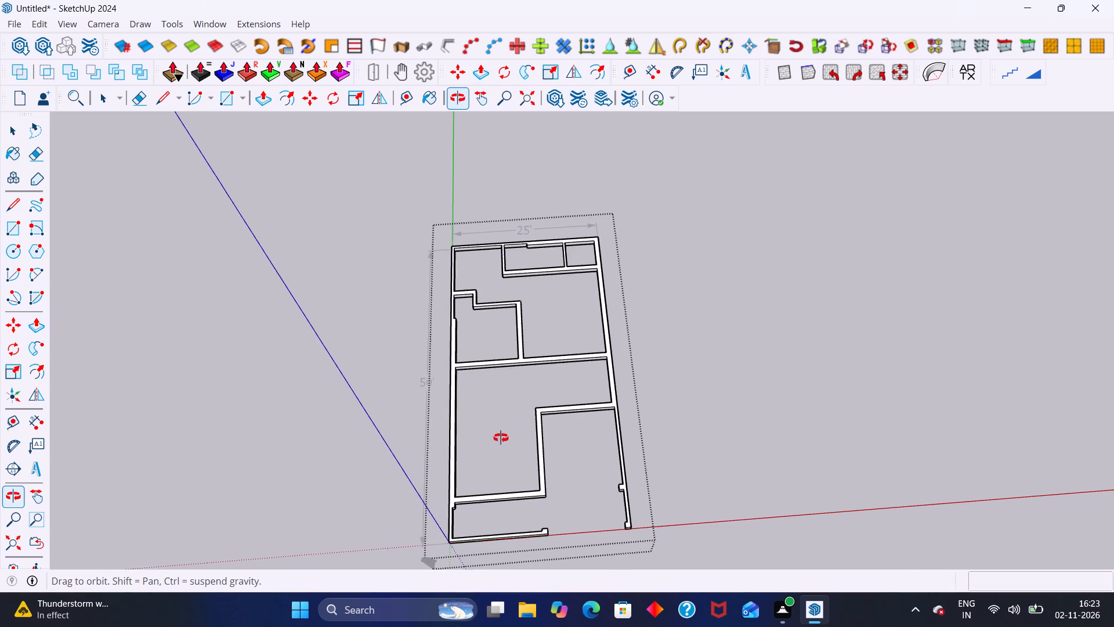
middle_click_drag(501, 438, 454, 384)
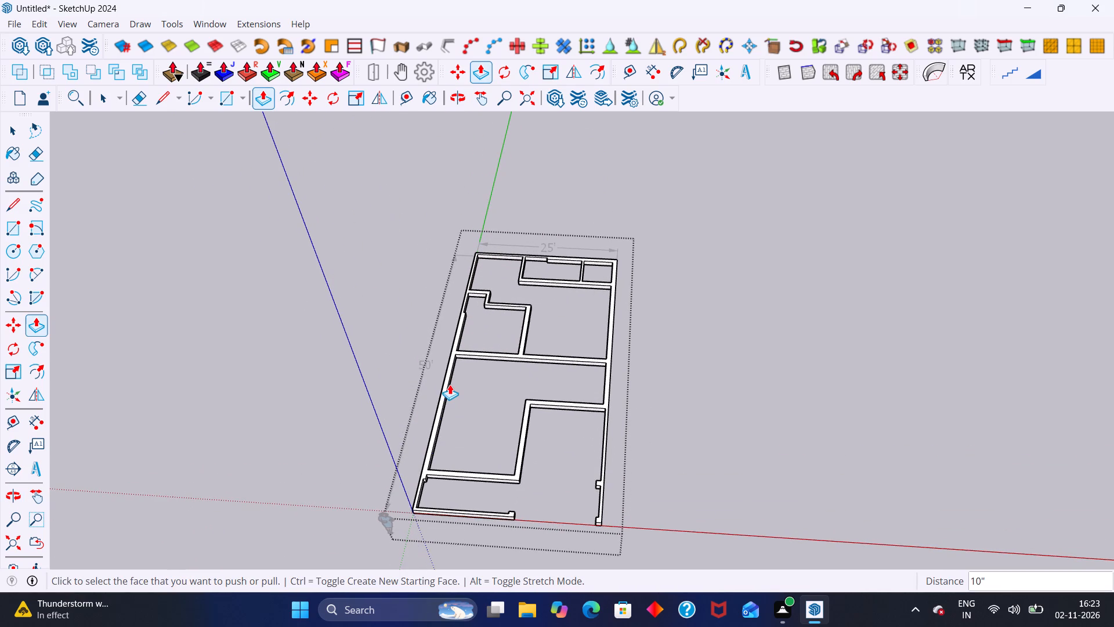
type("10'")
key("Return")
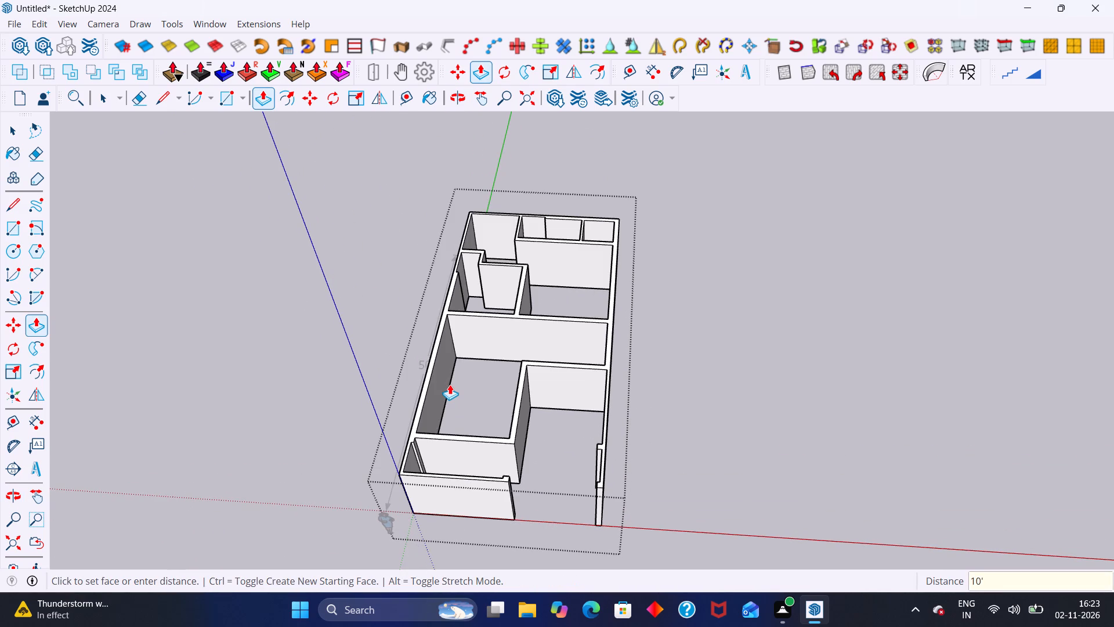
key("space")
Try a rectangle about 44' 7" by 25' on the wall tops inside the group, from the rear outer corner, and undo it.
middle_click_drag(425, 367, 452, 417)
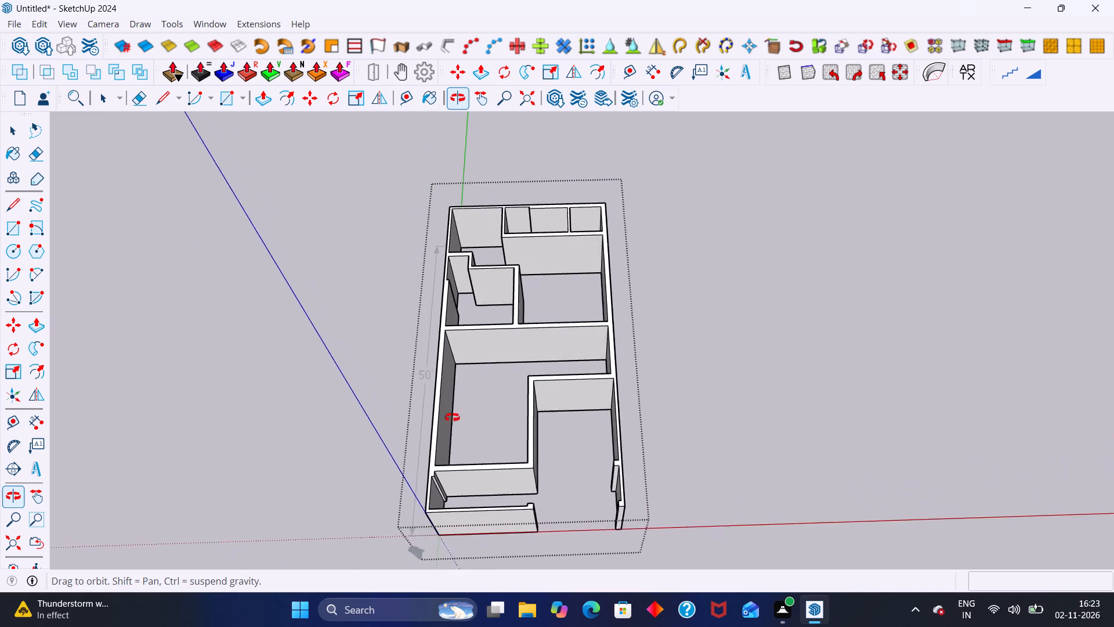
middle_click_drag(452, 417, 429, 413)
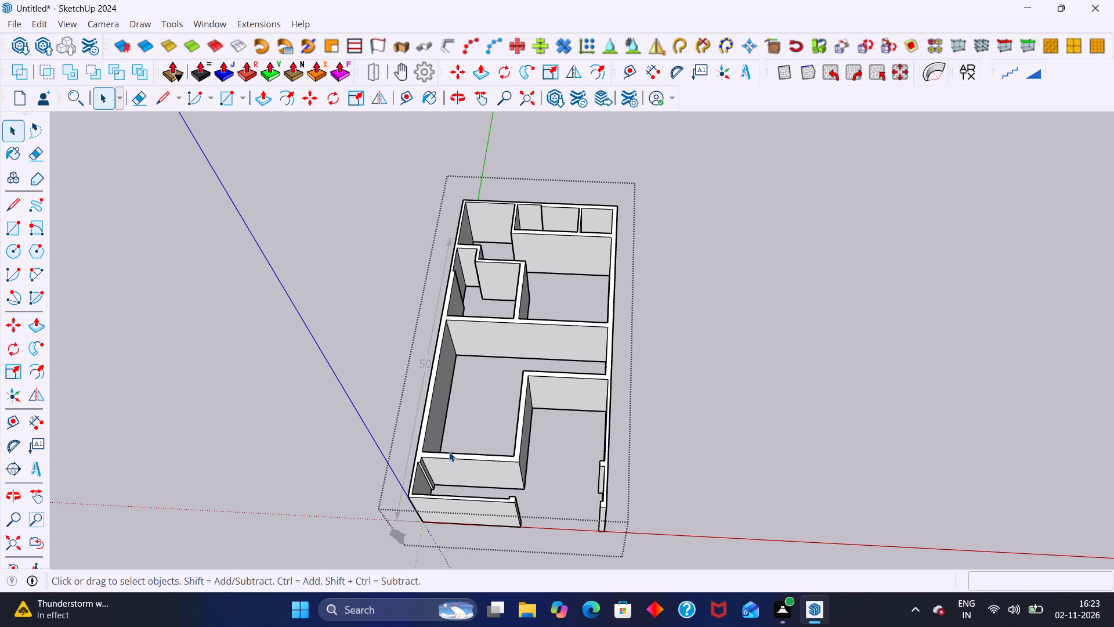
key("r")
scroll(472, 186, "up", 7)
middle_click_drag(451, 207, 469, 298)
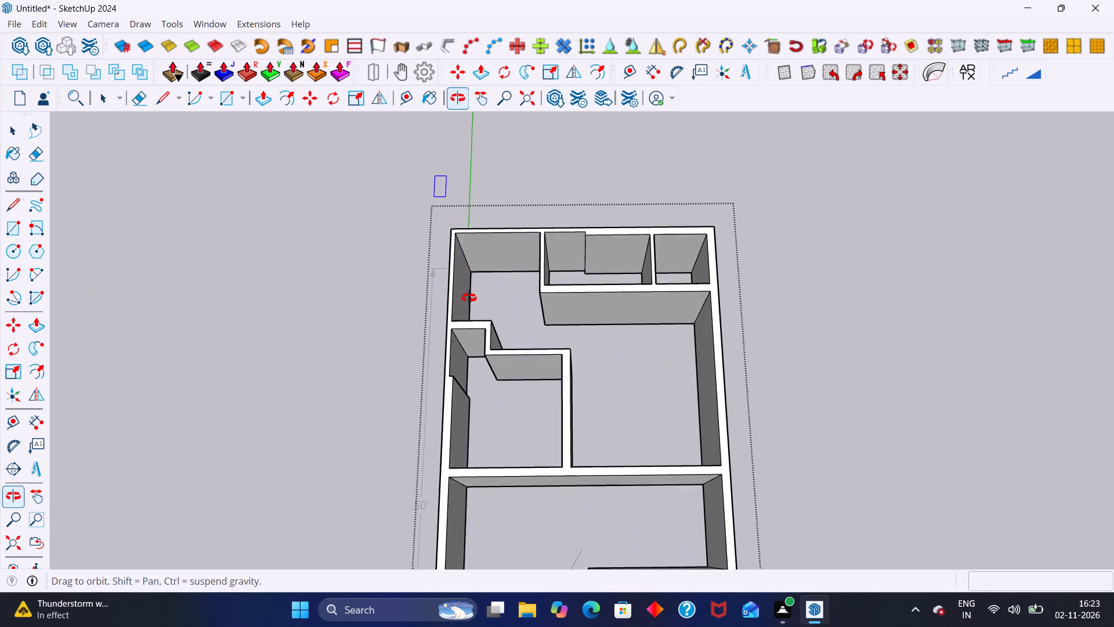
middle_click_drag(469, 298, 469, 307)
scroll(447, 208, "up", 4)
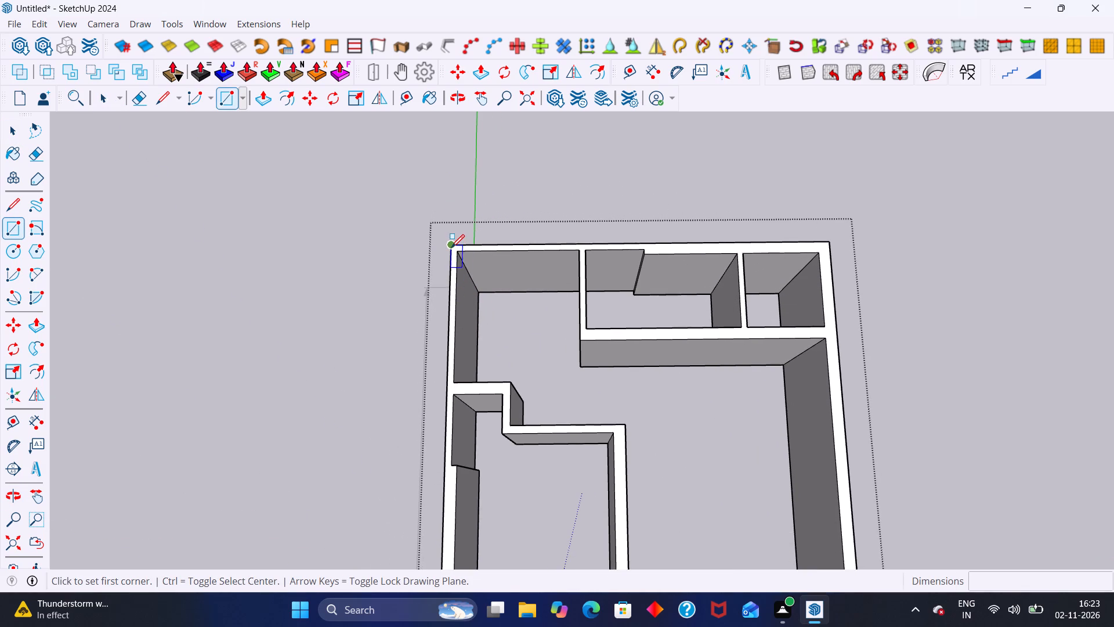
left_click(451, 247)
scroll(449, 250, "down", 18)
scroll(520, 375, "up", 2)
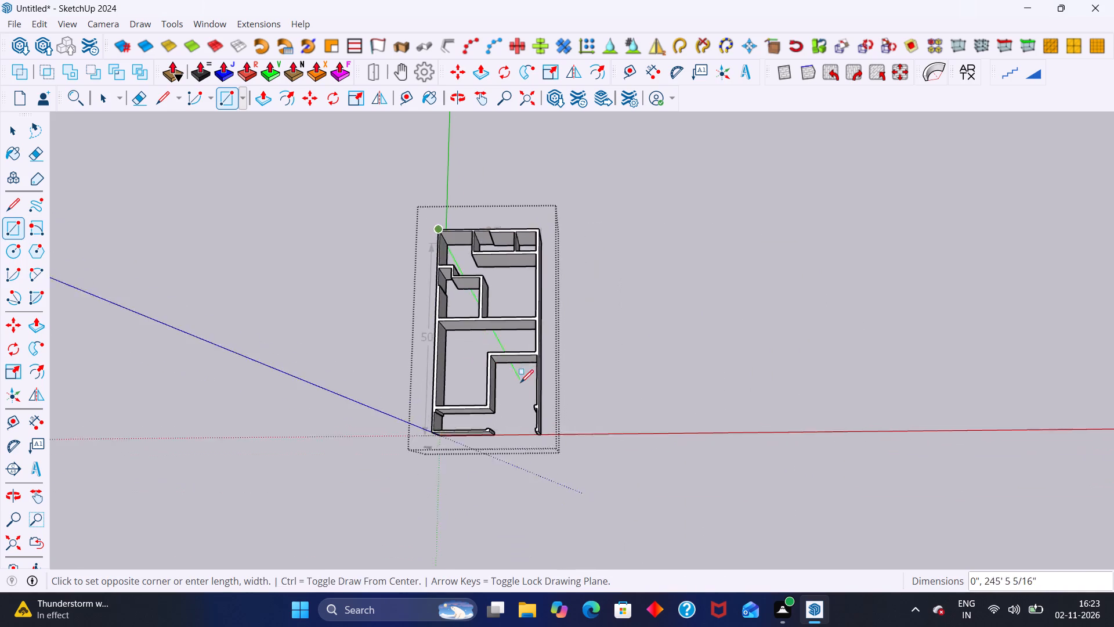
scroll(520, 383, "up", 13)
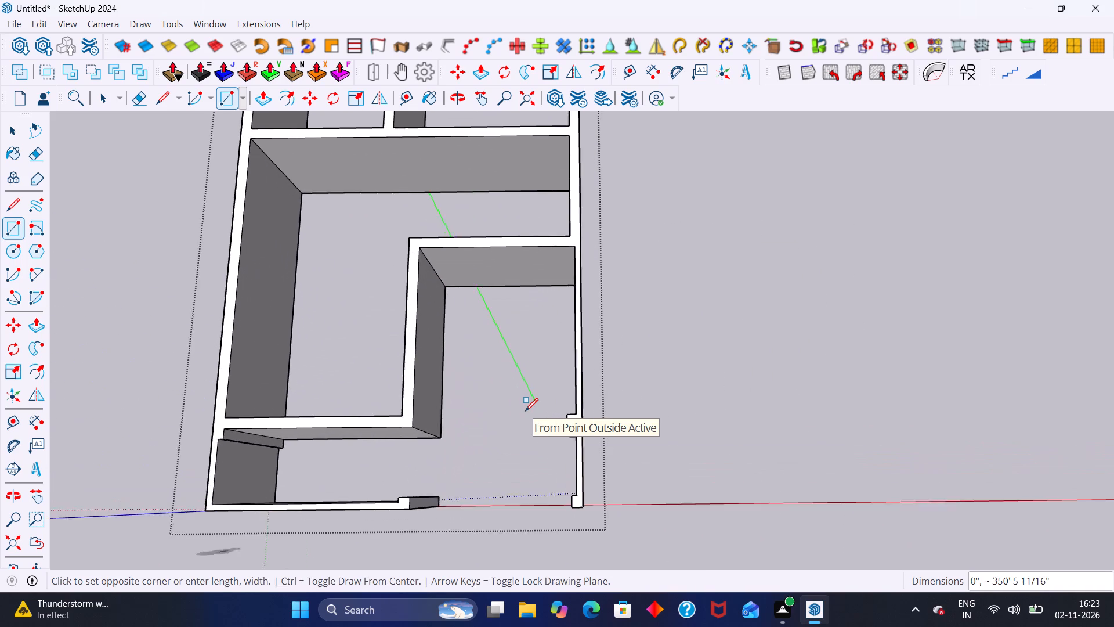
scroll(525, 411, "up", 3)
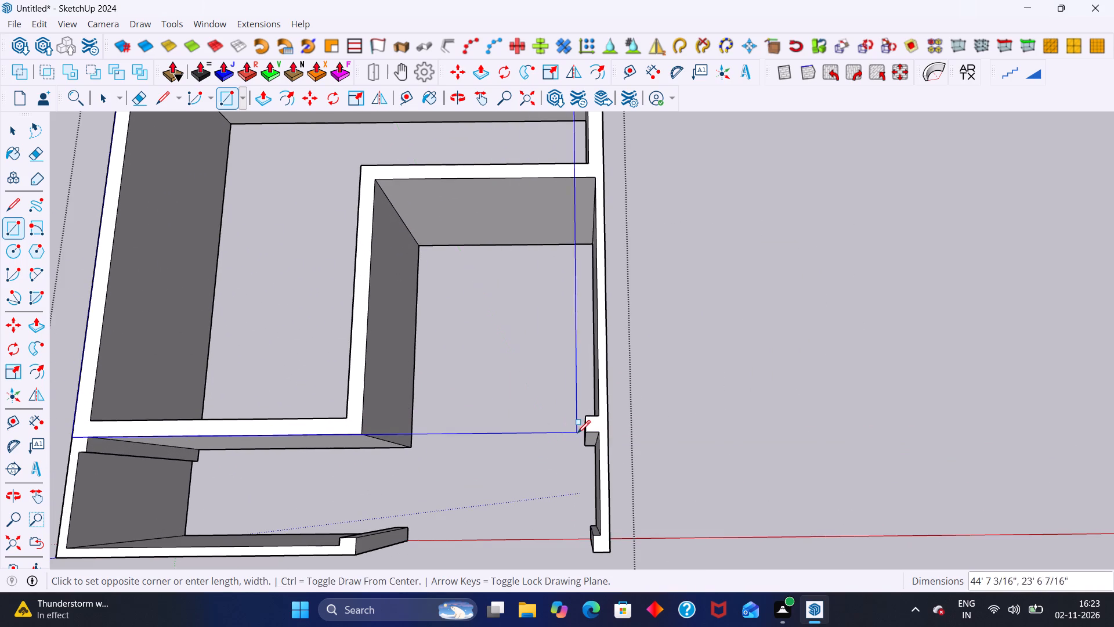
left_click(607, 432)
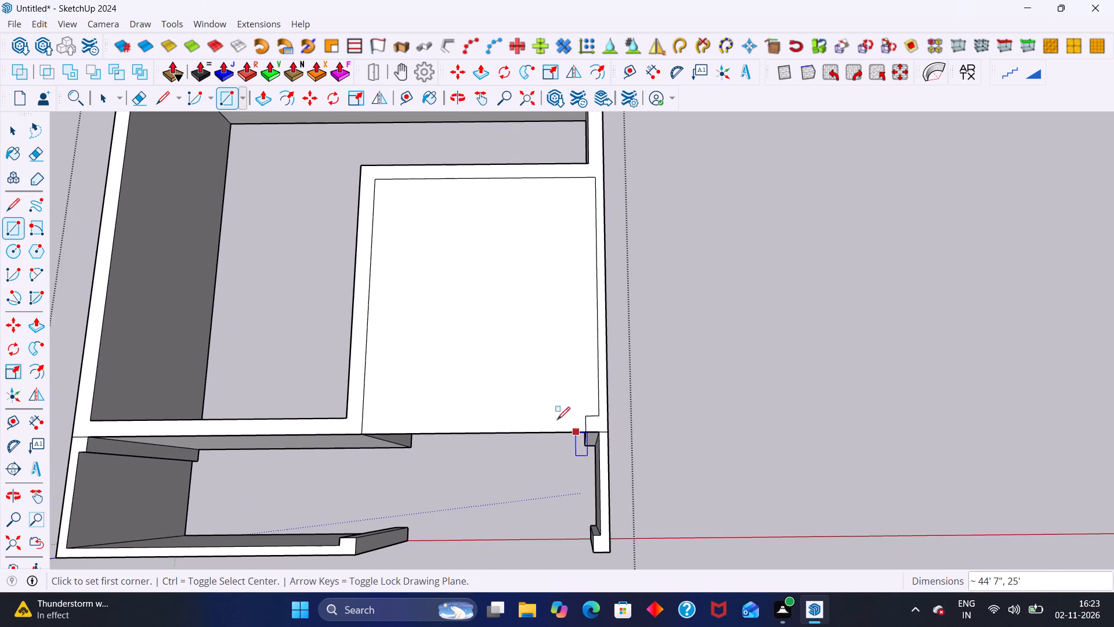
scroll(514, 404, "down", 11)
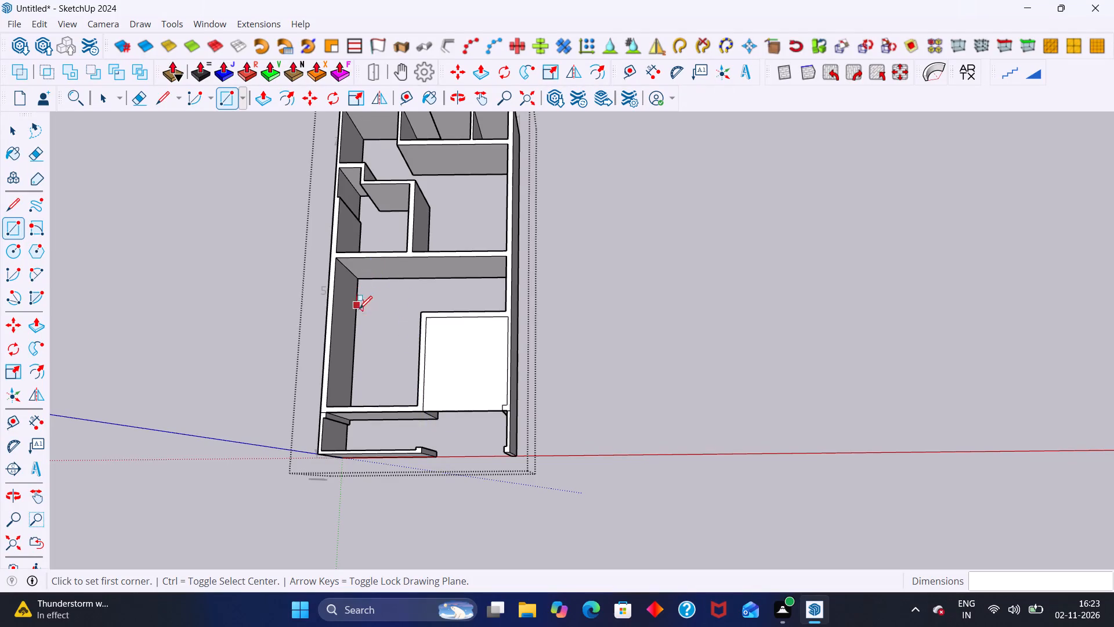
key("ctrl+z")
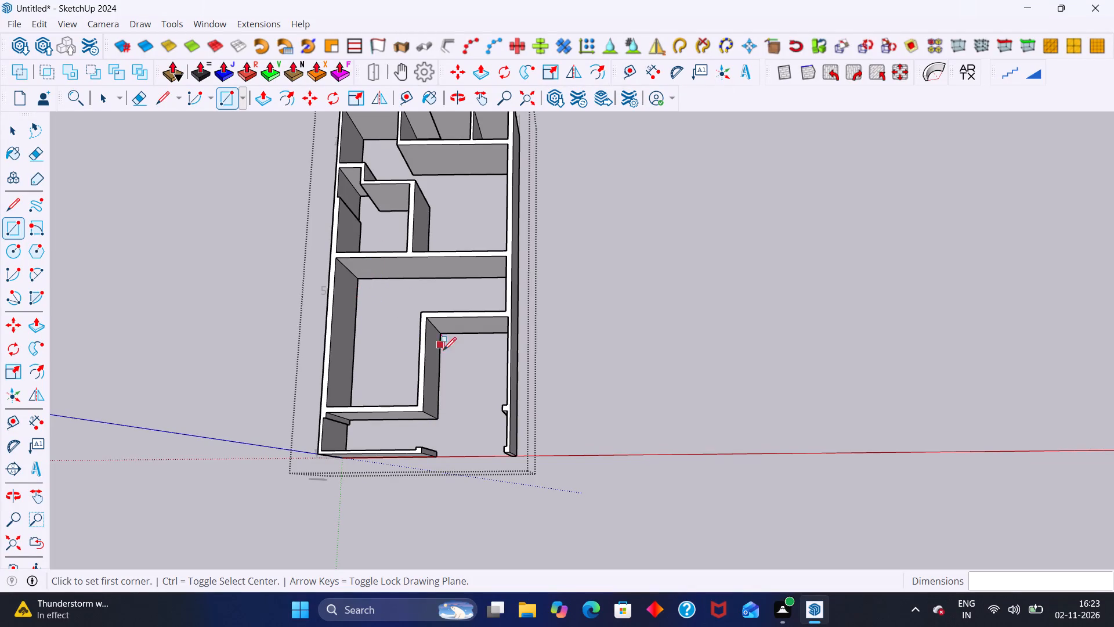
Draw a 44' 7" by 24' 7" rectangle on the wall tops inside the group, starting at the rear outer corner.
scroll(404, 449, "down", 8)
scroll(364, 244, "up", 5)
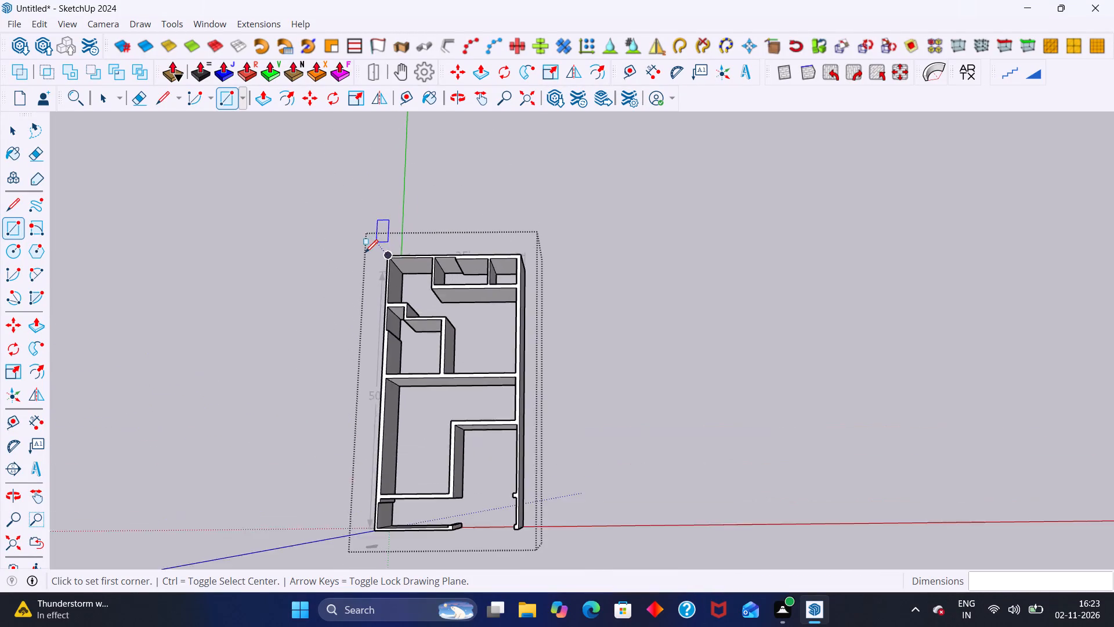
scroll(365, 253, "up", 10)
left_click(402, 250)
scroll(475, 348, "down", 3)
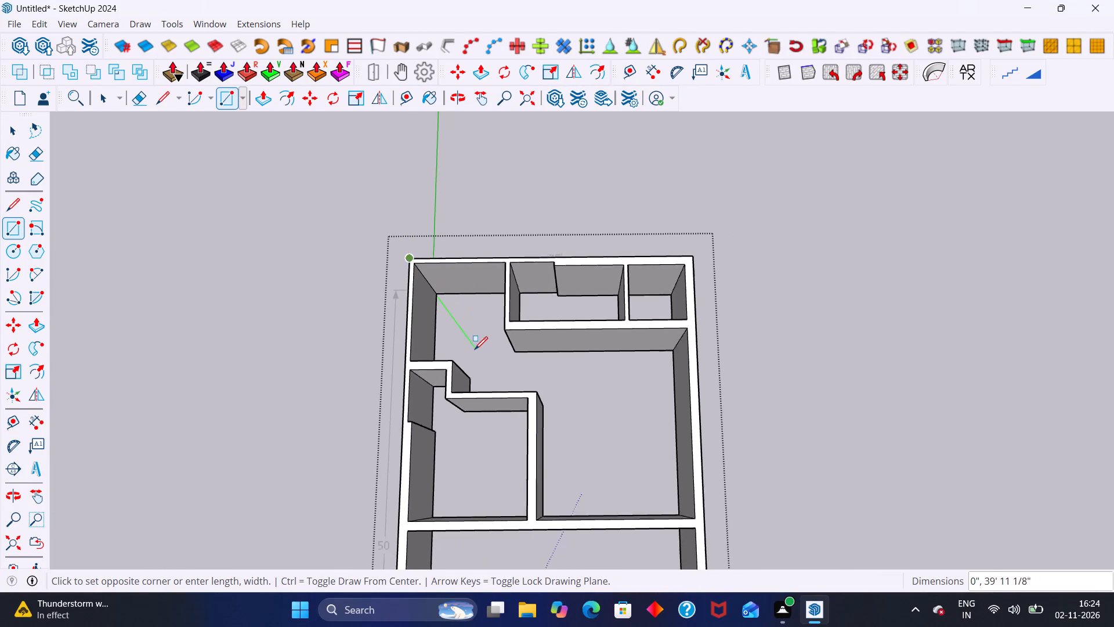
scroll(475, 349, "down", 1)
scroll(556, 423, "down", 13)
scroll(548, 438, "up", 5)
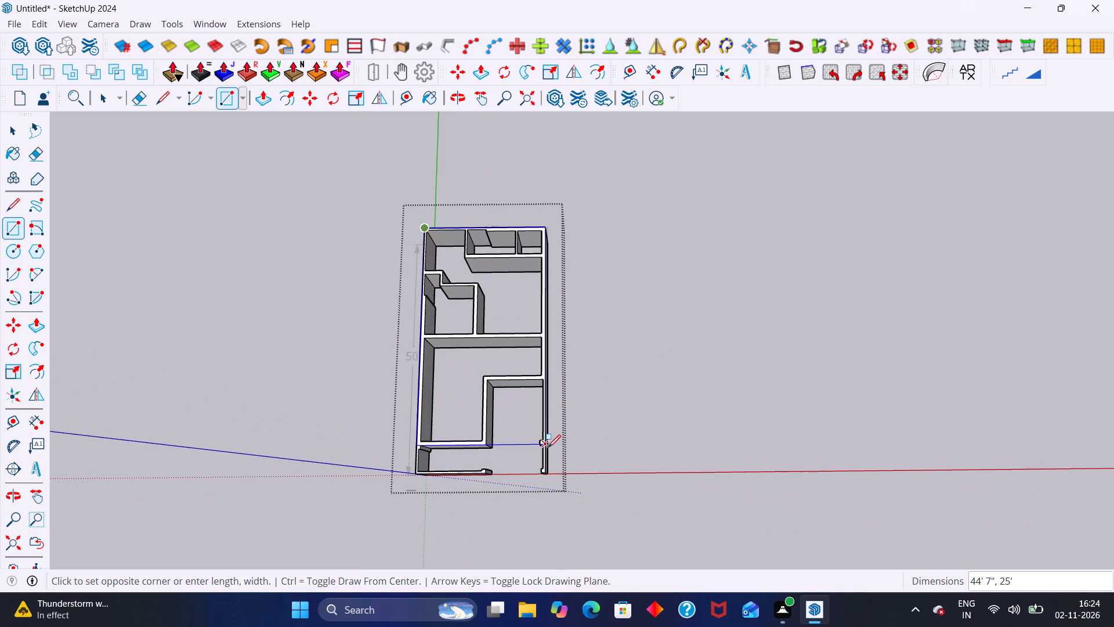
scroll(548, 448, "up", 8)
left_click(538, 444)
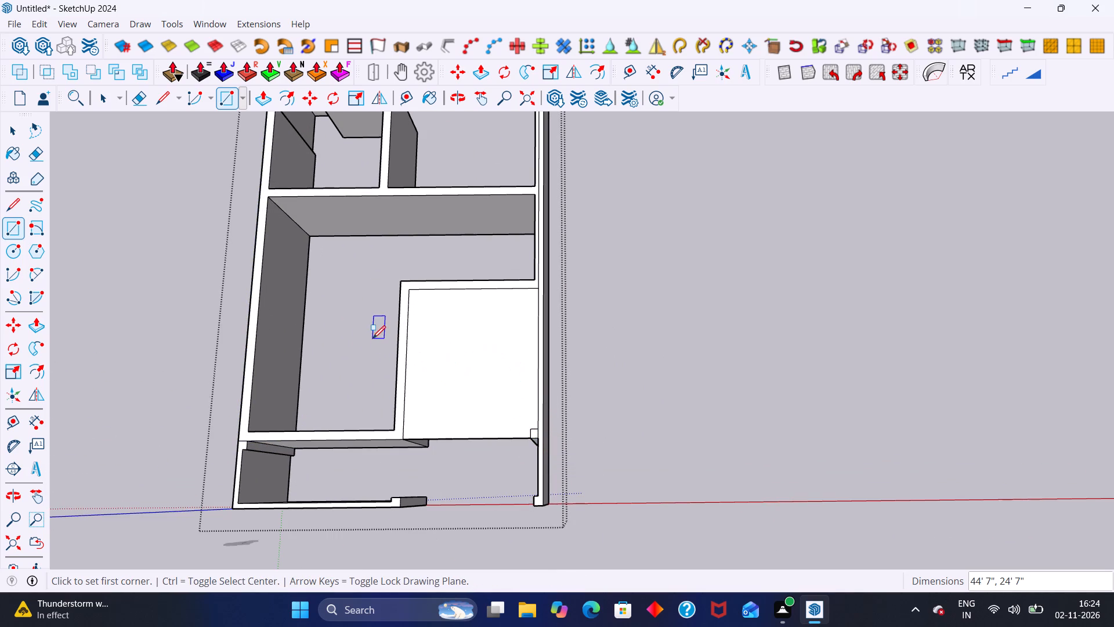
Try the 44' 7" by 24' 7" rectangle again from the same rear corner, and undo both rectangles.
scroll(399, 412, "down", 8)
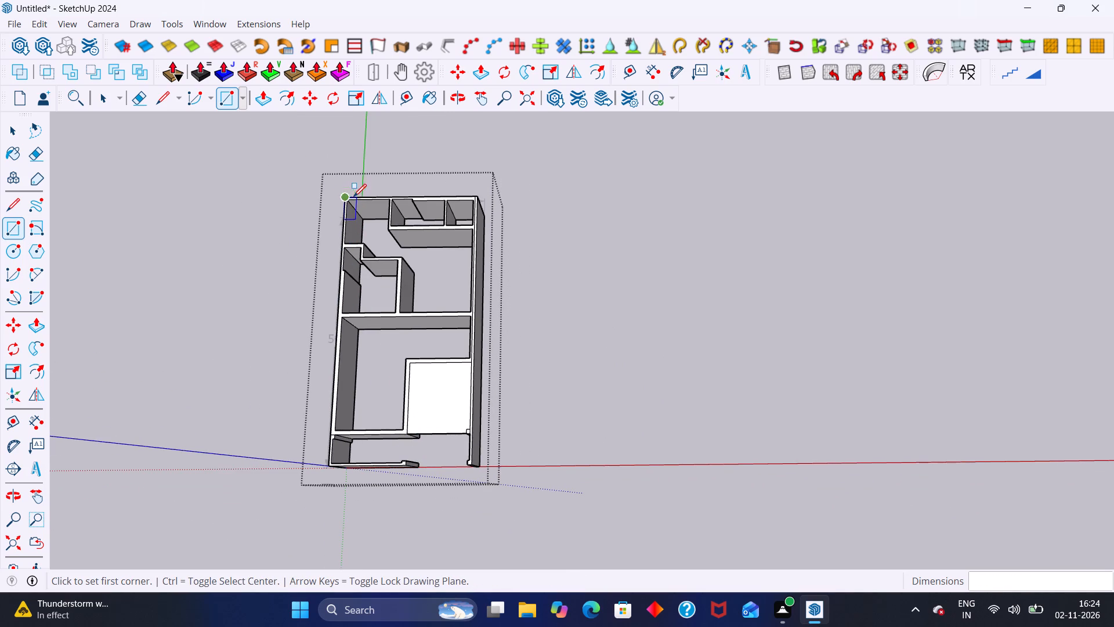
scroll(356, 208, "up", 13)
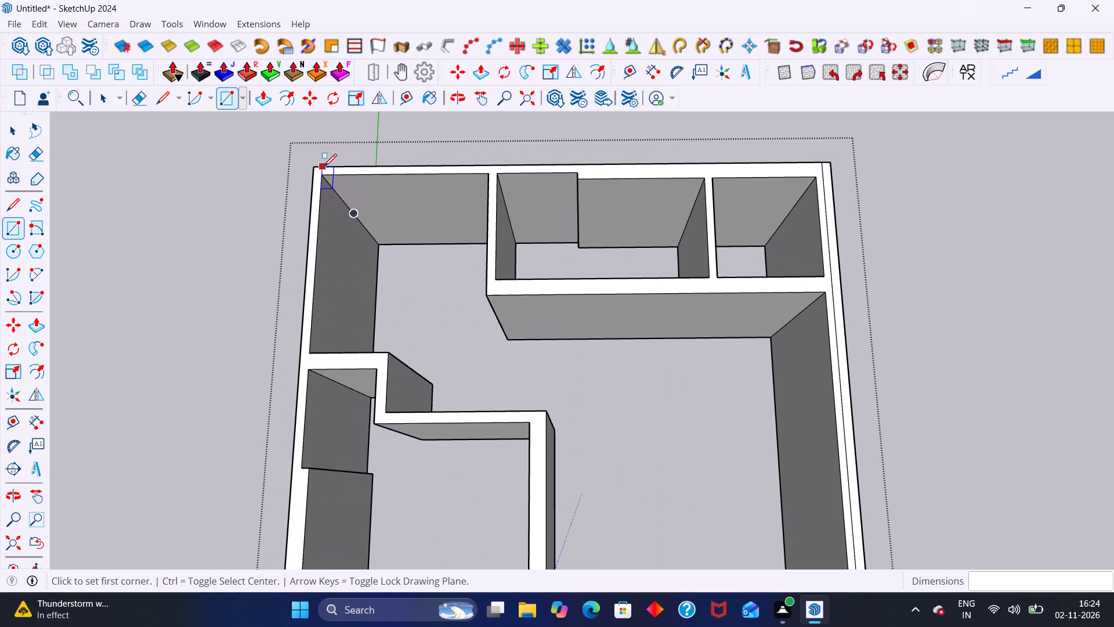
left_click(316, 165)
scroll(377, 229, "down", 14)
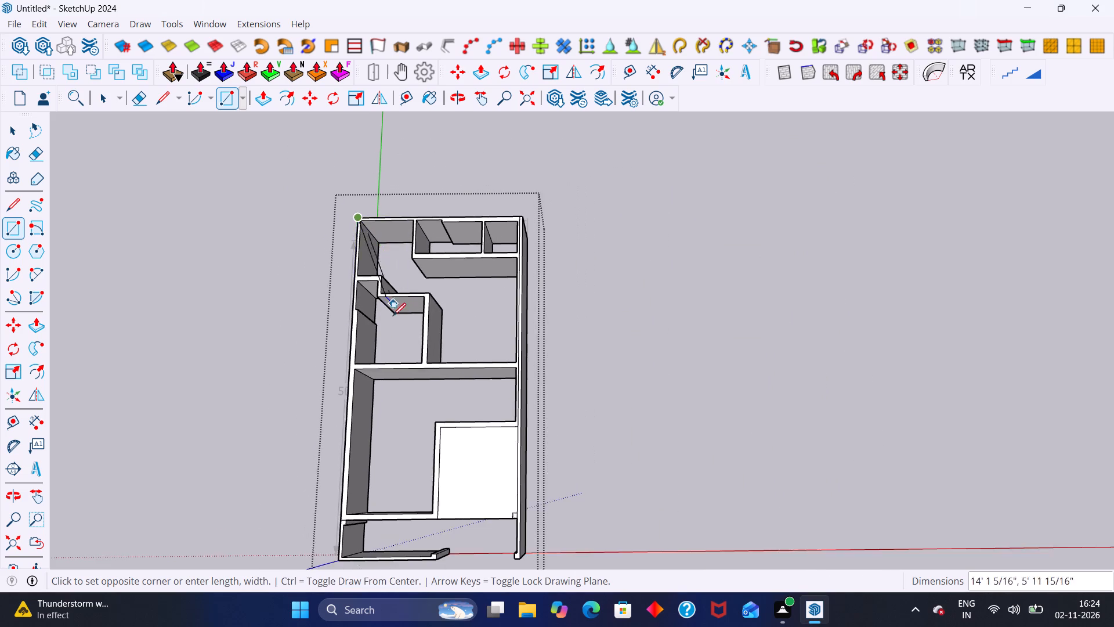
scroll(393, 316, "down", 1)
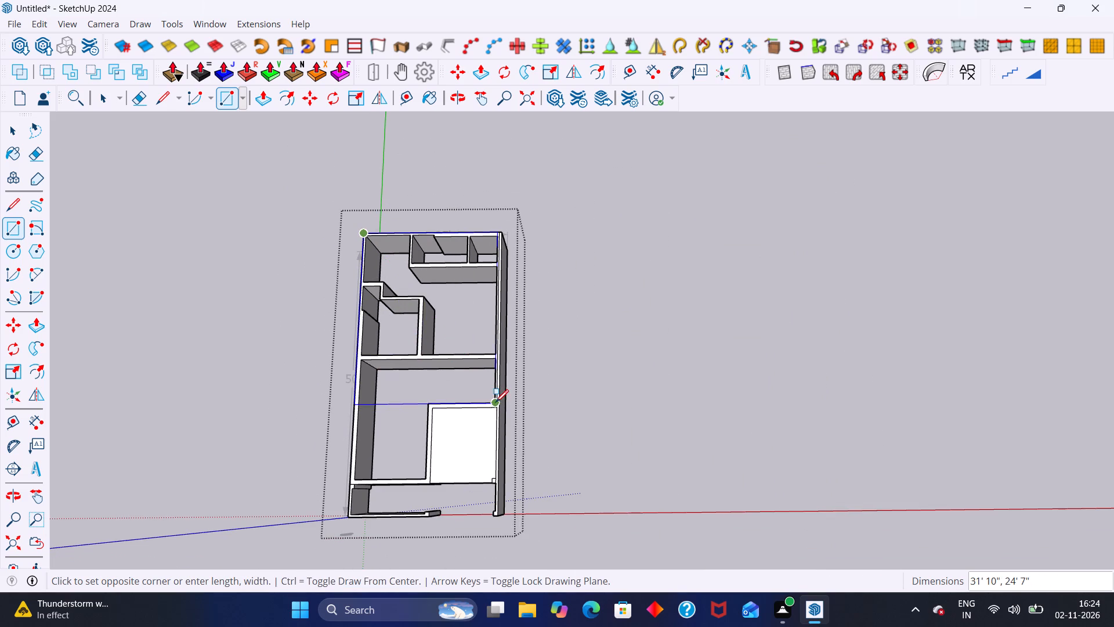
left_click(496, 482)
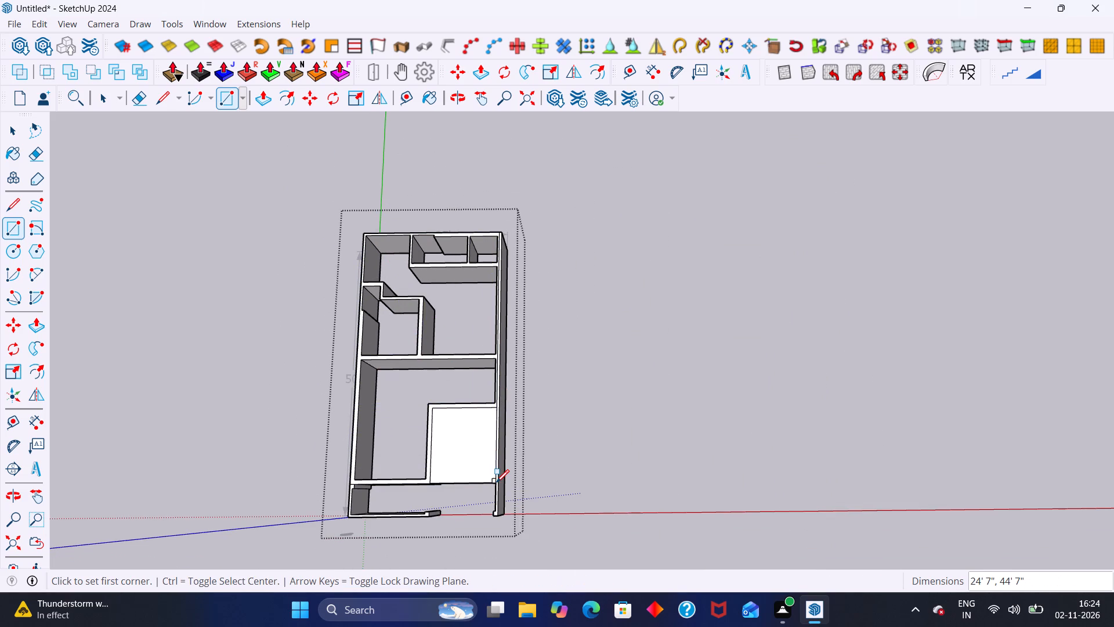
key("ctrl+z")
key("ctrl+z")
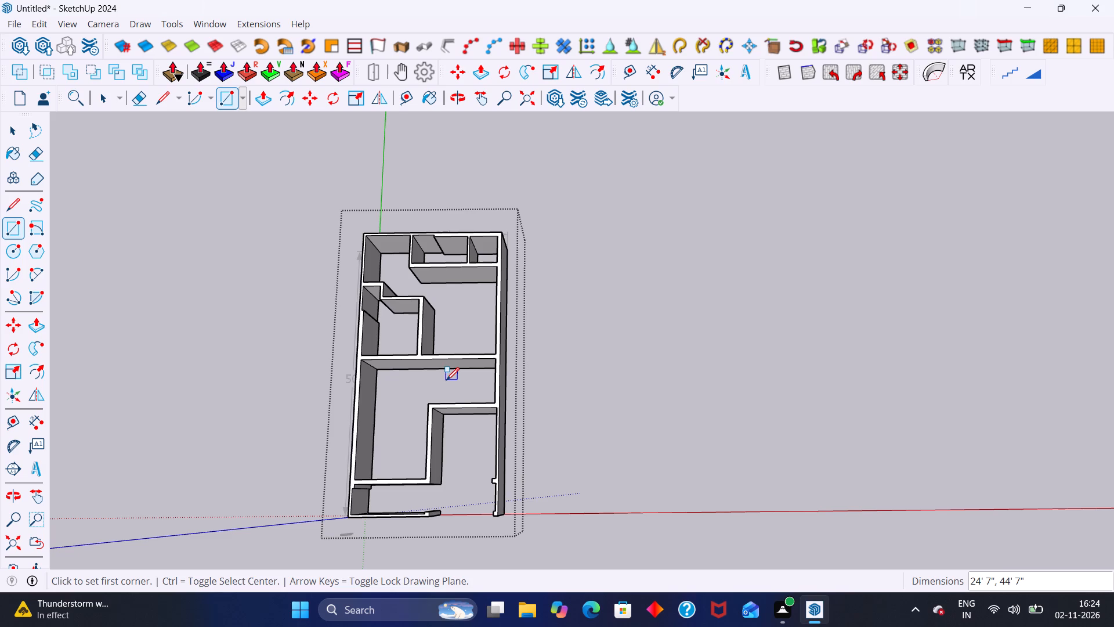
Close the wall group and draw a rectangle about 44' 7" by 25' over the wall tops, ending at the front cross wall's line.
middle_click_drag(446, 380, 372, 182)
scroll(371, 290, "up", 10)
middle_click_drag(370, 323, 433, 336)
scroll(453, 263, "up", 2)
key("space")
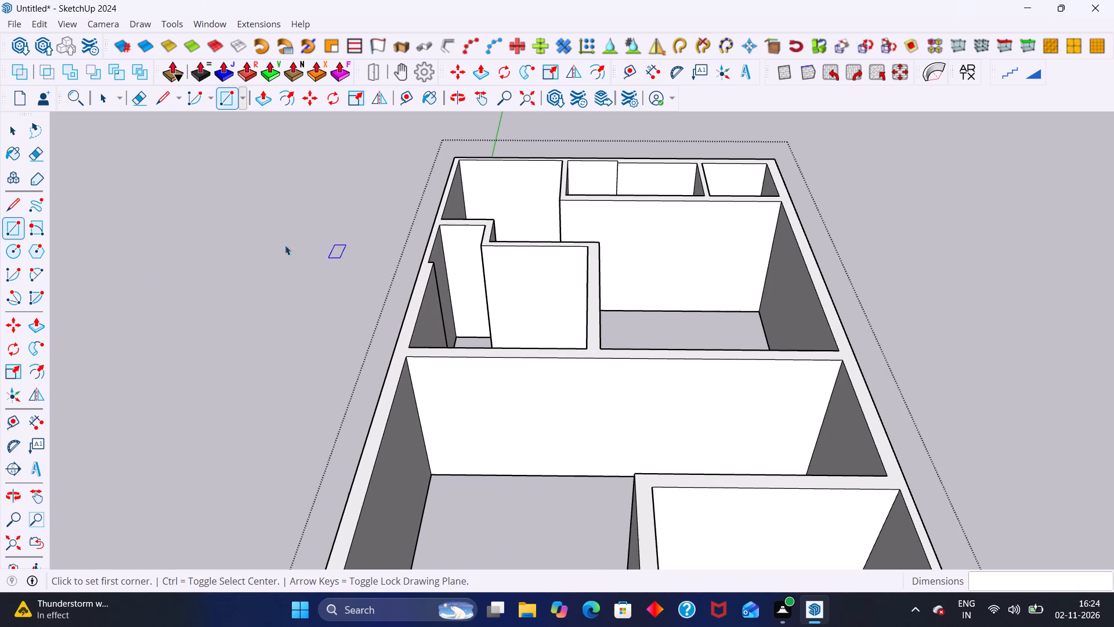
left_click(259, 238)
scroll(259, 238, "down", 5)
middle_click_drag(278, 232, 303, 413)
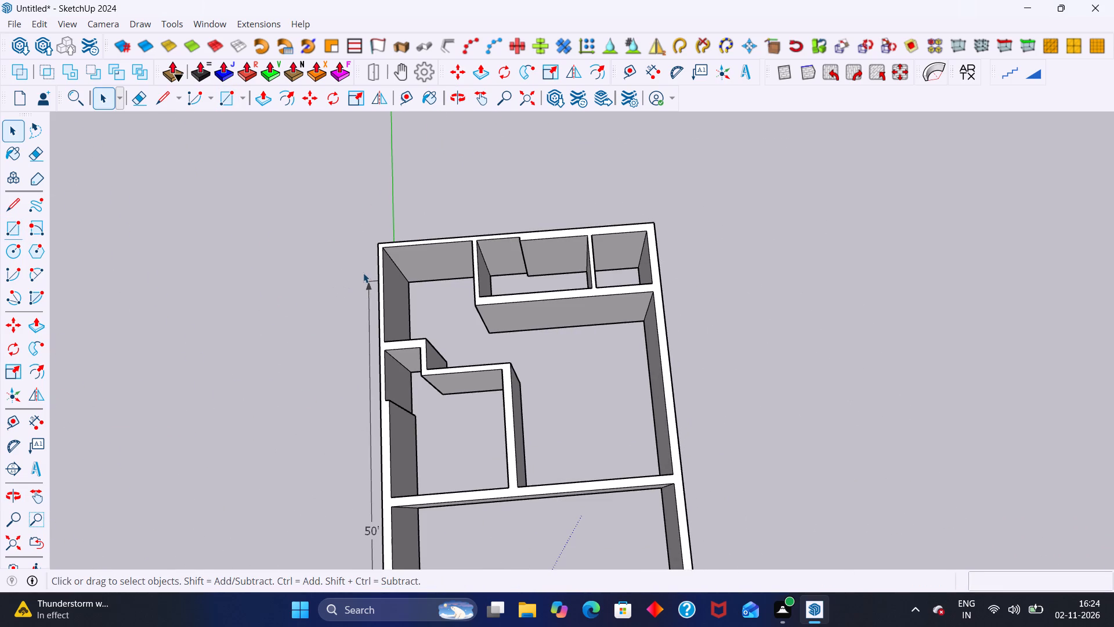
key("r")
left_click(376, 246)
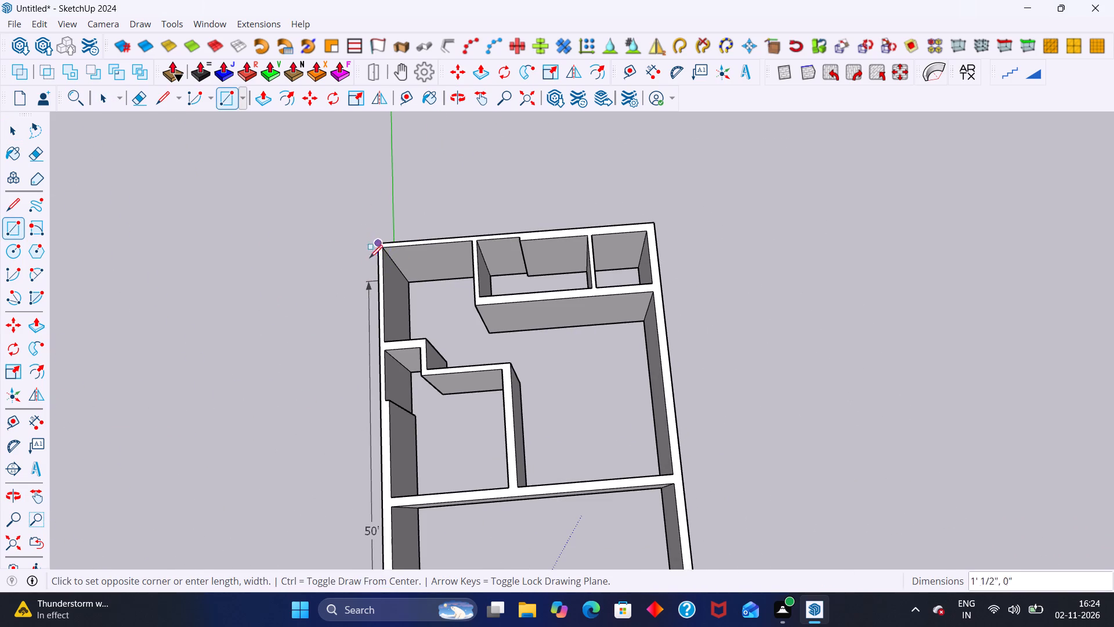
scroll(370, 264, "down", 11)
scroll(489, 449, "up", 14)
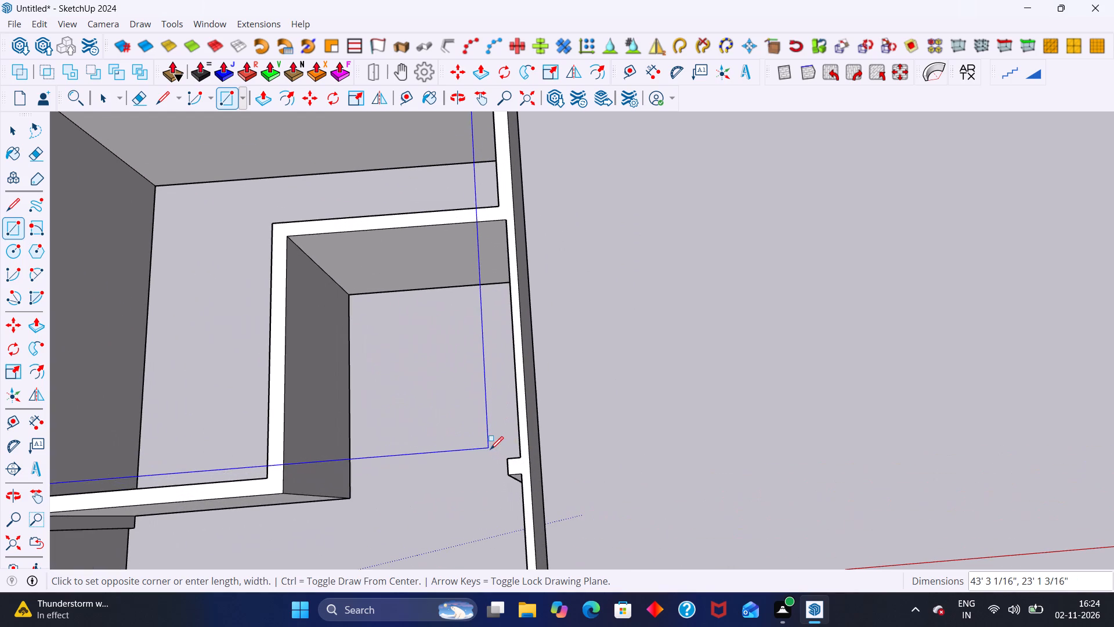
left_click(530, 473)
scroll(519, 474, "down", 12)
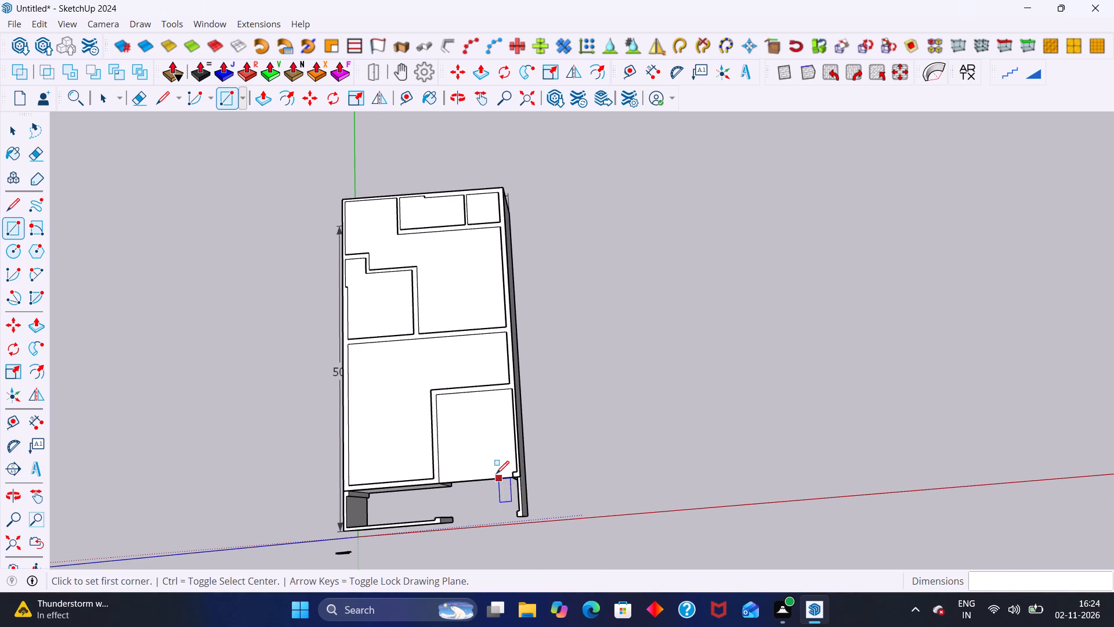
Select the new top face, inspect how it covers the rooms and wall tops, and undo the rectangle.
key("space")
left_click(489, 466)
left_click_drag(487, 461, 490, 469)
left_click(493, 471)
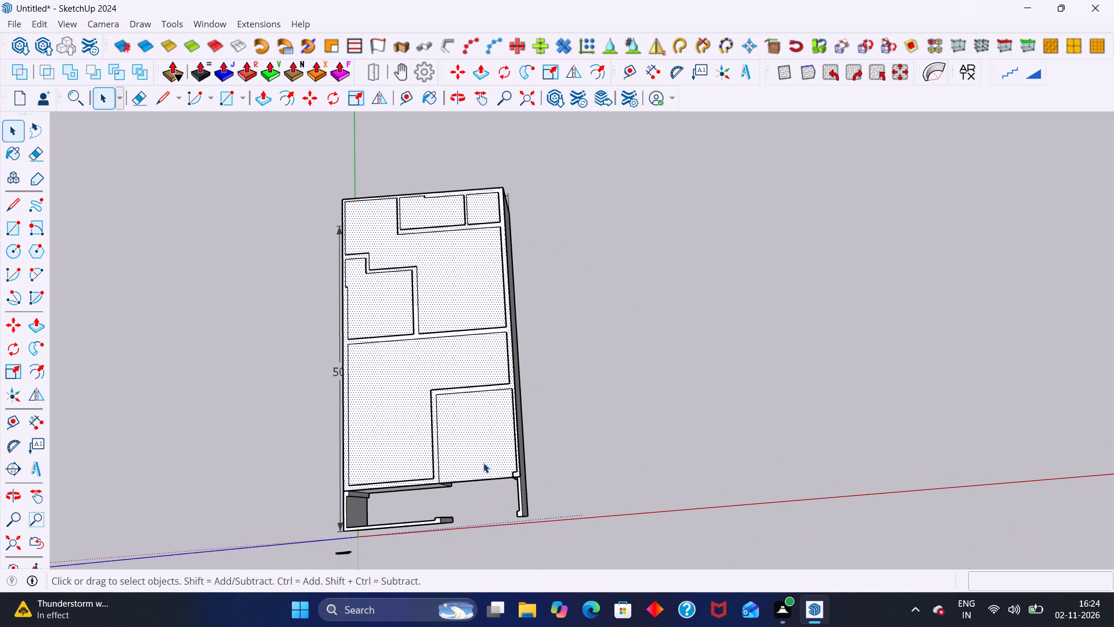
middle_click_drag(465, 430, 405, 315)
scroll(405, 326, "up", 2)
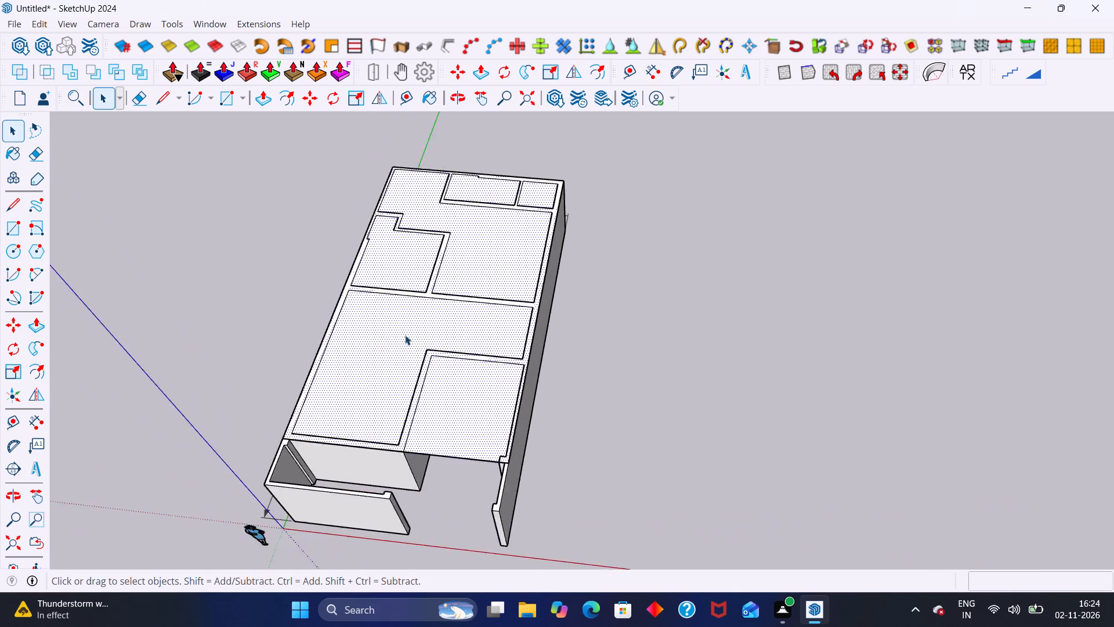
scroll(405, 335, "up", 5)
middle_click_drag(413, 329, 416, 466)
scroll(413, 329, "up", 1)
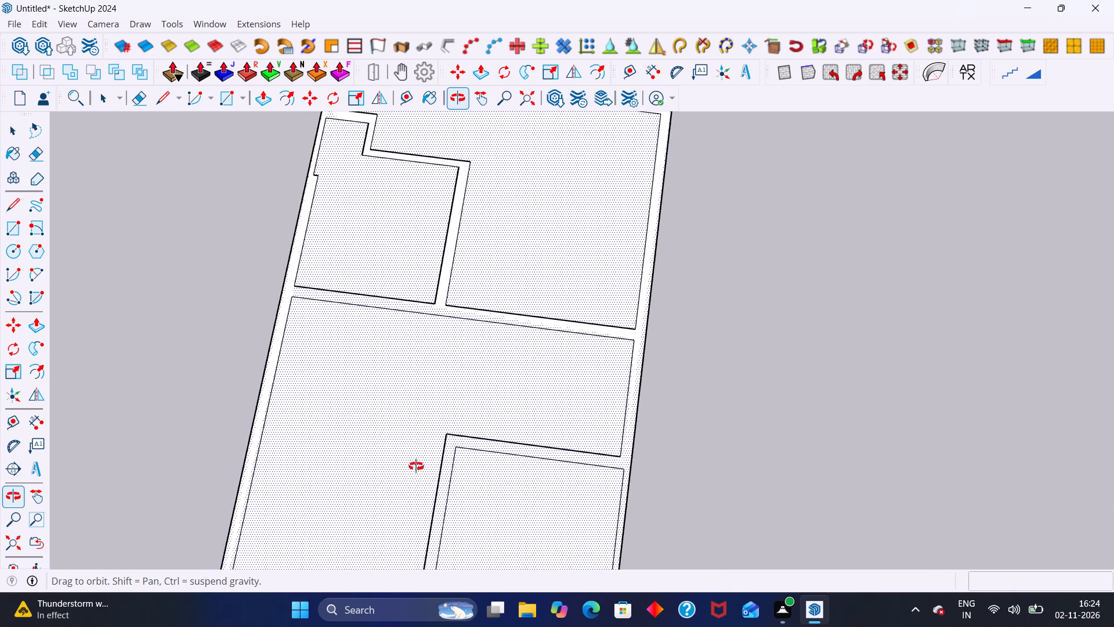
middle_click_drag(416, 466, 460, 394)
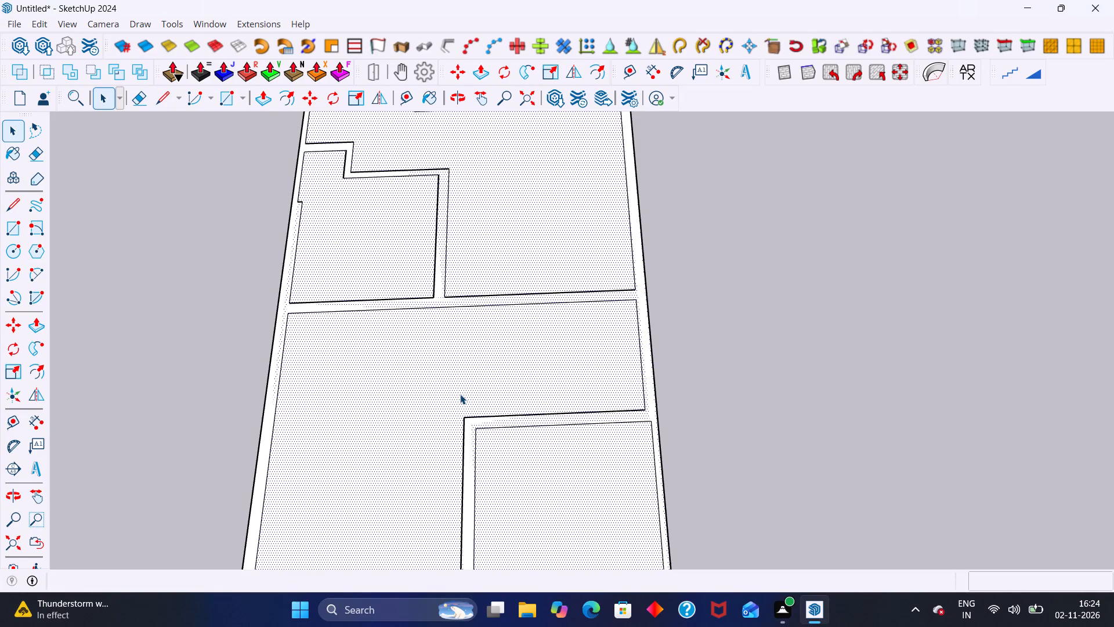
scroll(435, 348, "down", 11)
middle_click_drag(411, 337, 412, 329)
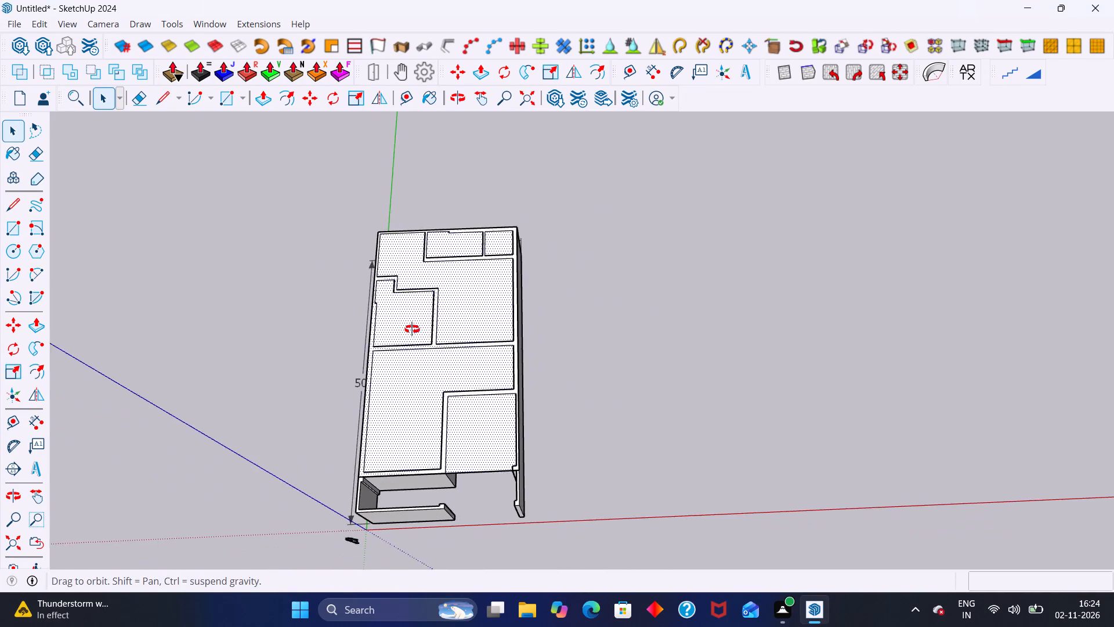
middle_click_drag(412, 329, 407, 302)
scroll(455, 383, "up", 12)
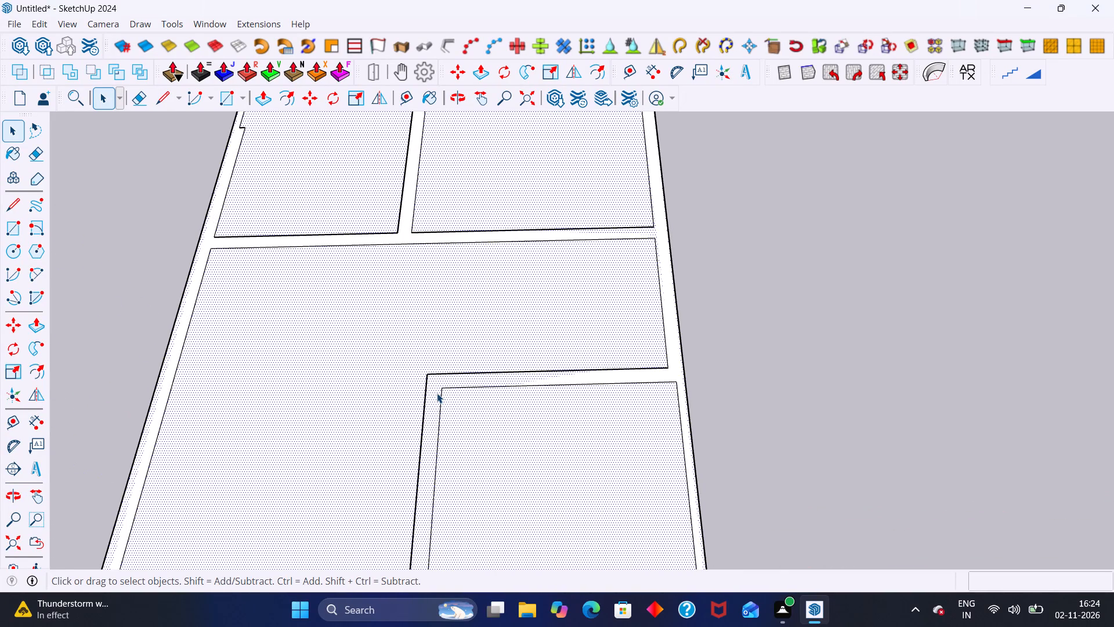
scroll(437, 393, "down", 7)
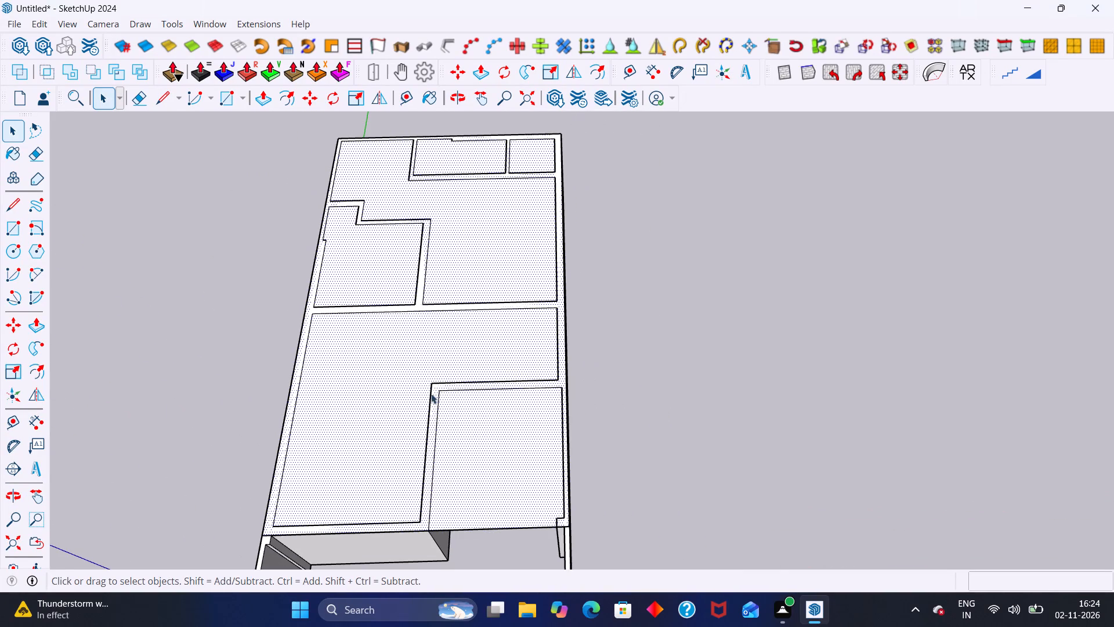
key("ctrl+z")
Reopen the wall group for editing.
scroll(400, 440, "down", 2)
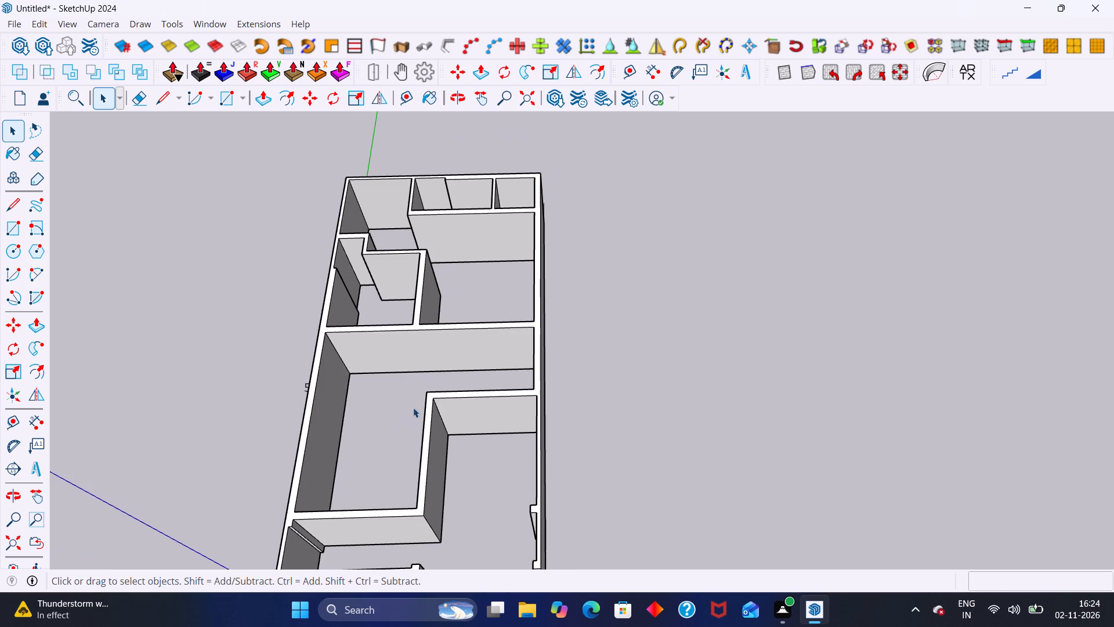
triple_click(423, 407)
left_click(425, 406)
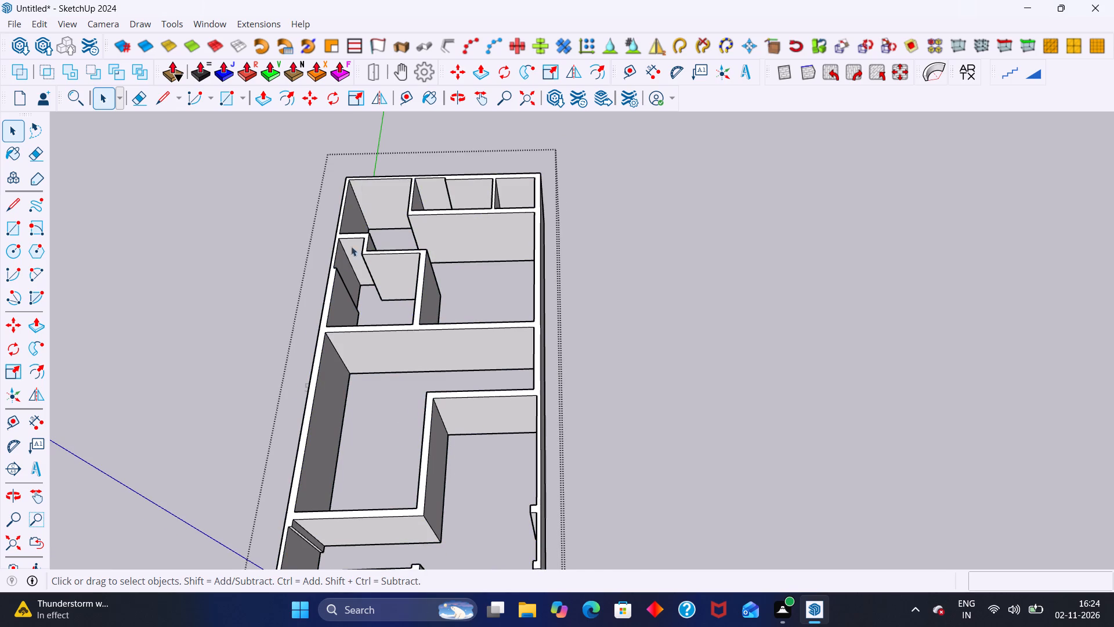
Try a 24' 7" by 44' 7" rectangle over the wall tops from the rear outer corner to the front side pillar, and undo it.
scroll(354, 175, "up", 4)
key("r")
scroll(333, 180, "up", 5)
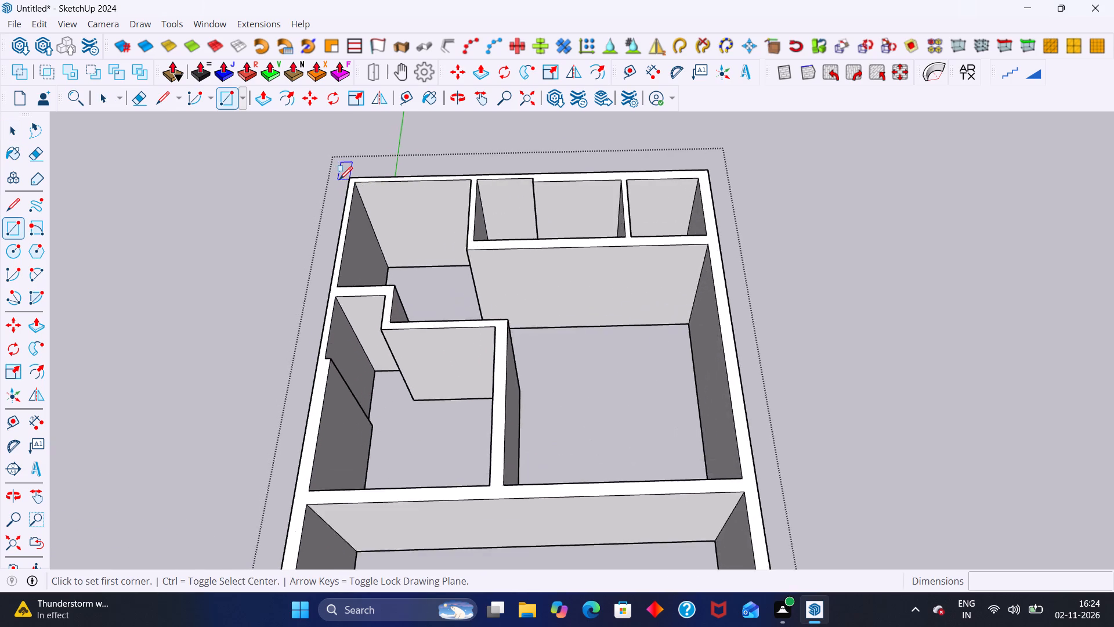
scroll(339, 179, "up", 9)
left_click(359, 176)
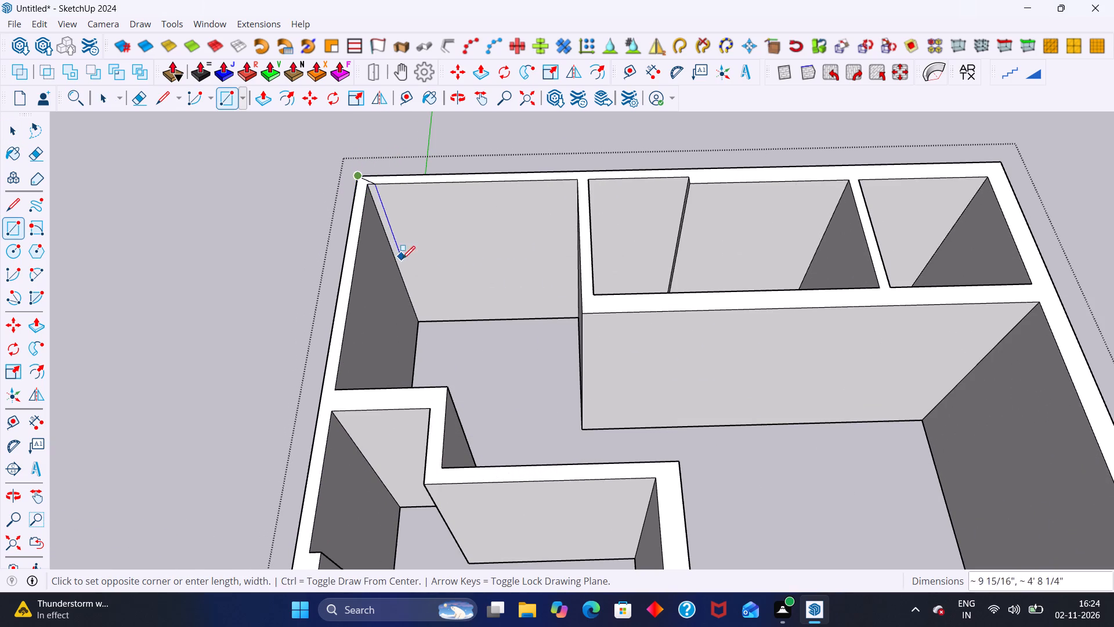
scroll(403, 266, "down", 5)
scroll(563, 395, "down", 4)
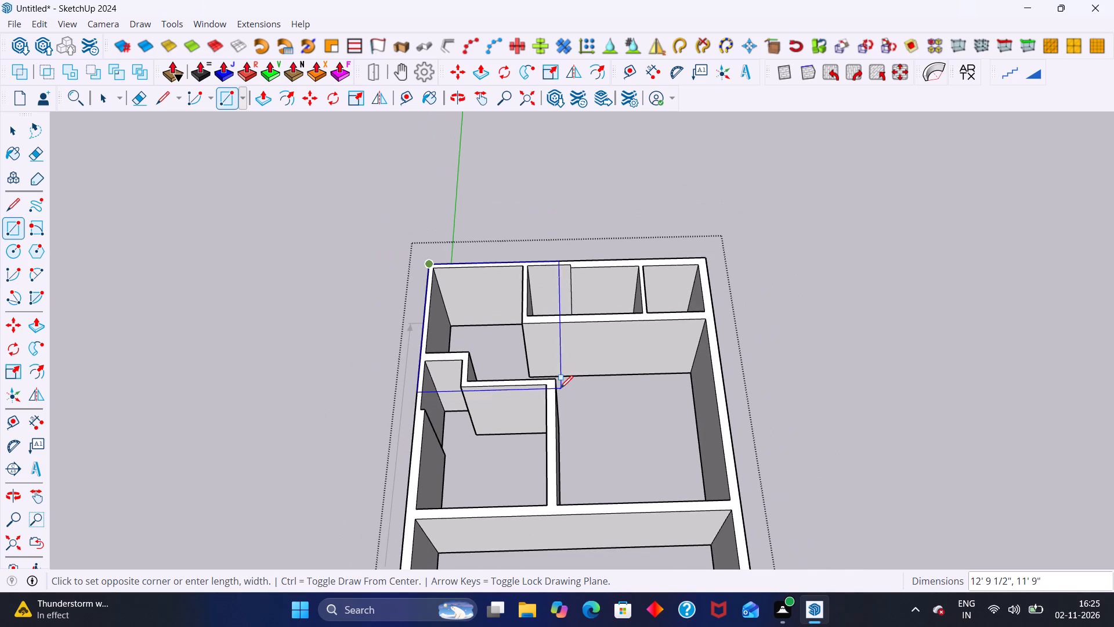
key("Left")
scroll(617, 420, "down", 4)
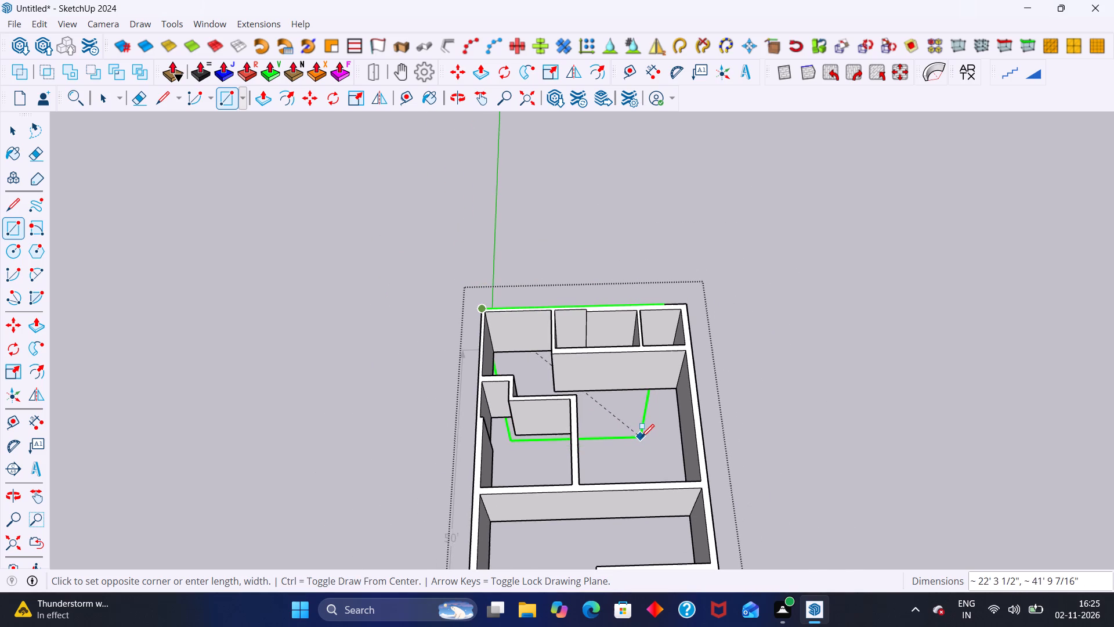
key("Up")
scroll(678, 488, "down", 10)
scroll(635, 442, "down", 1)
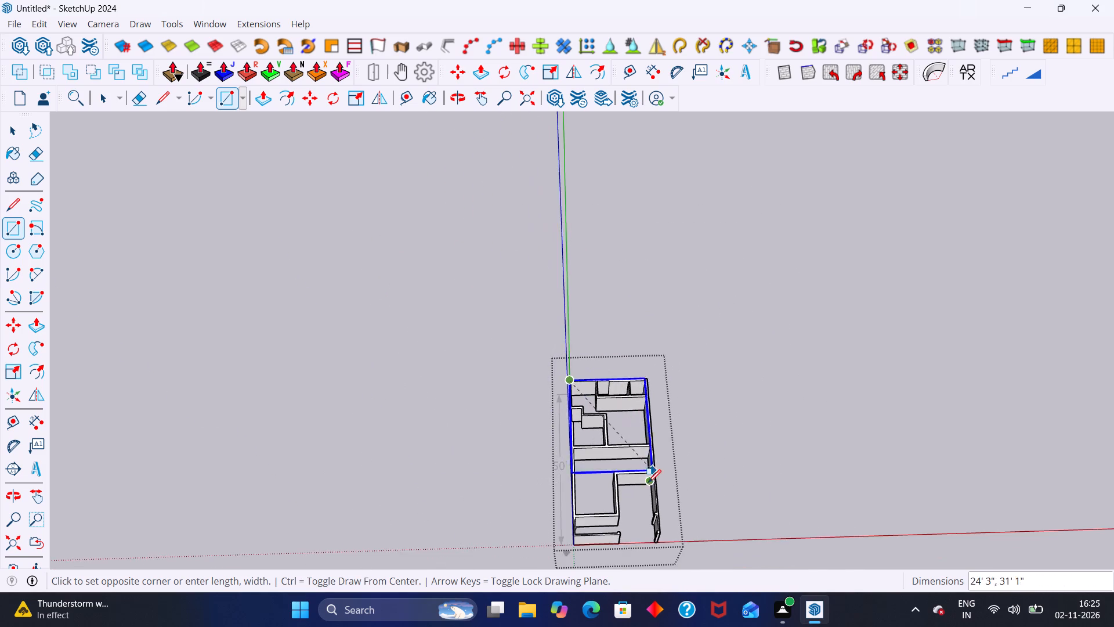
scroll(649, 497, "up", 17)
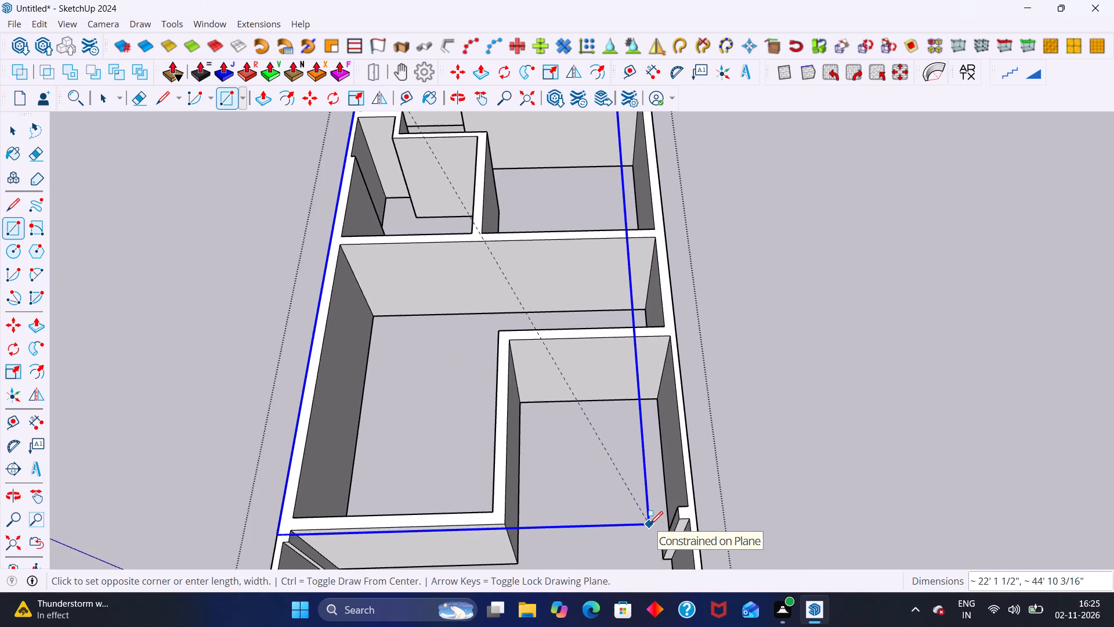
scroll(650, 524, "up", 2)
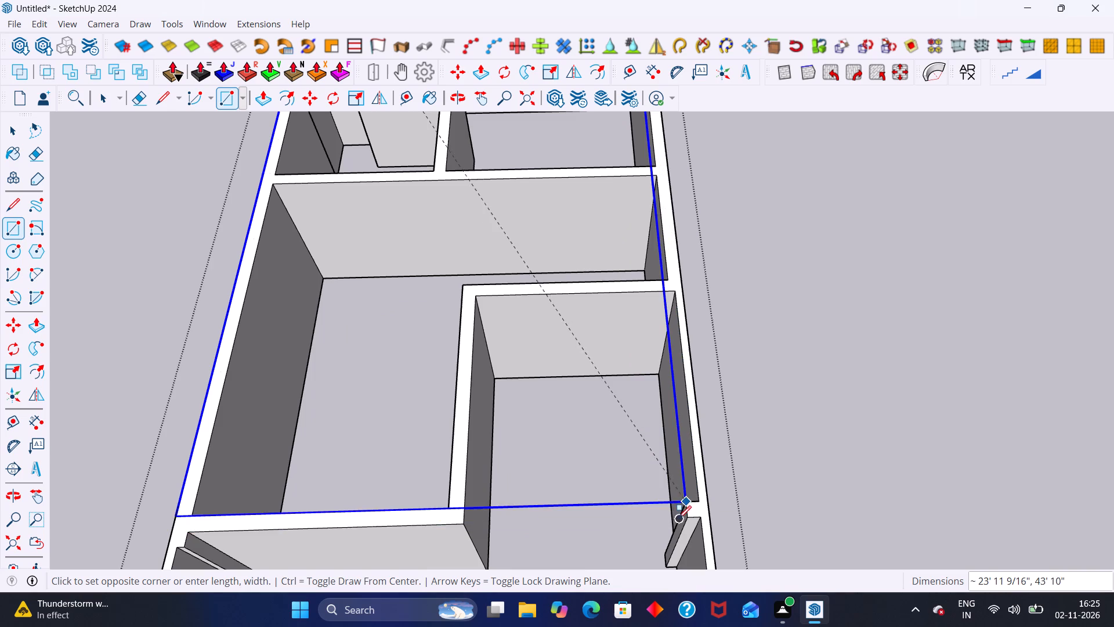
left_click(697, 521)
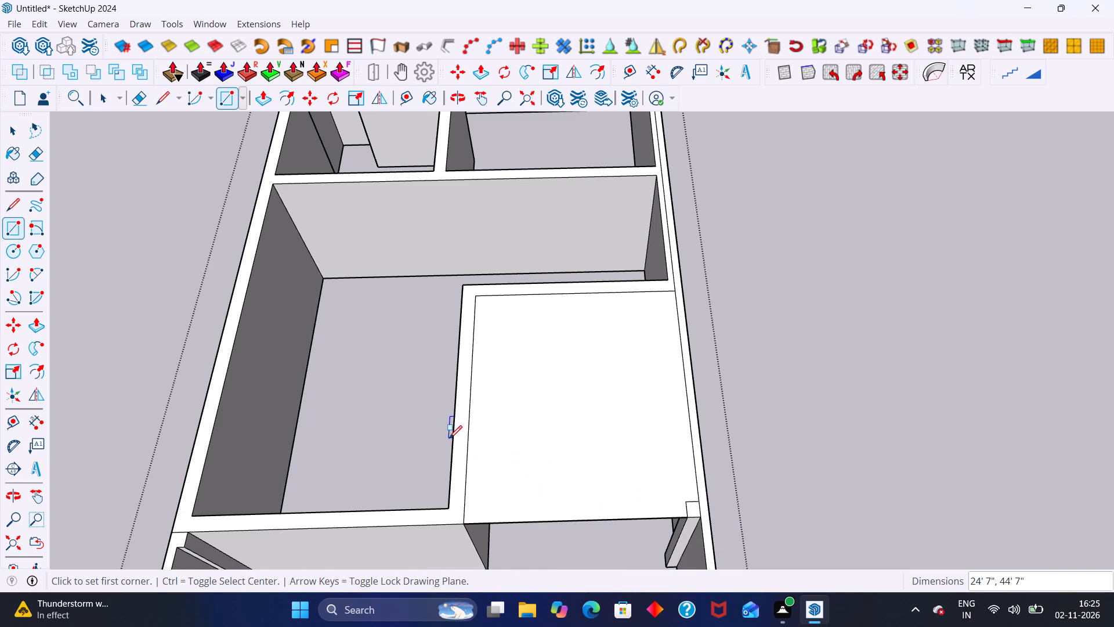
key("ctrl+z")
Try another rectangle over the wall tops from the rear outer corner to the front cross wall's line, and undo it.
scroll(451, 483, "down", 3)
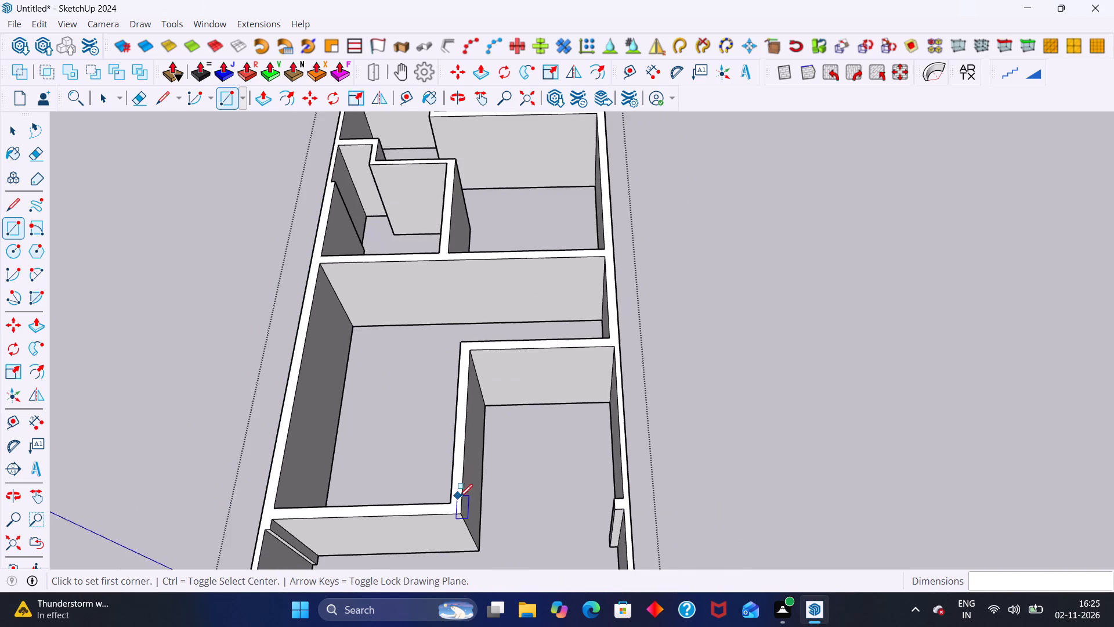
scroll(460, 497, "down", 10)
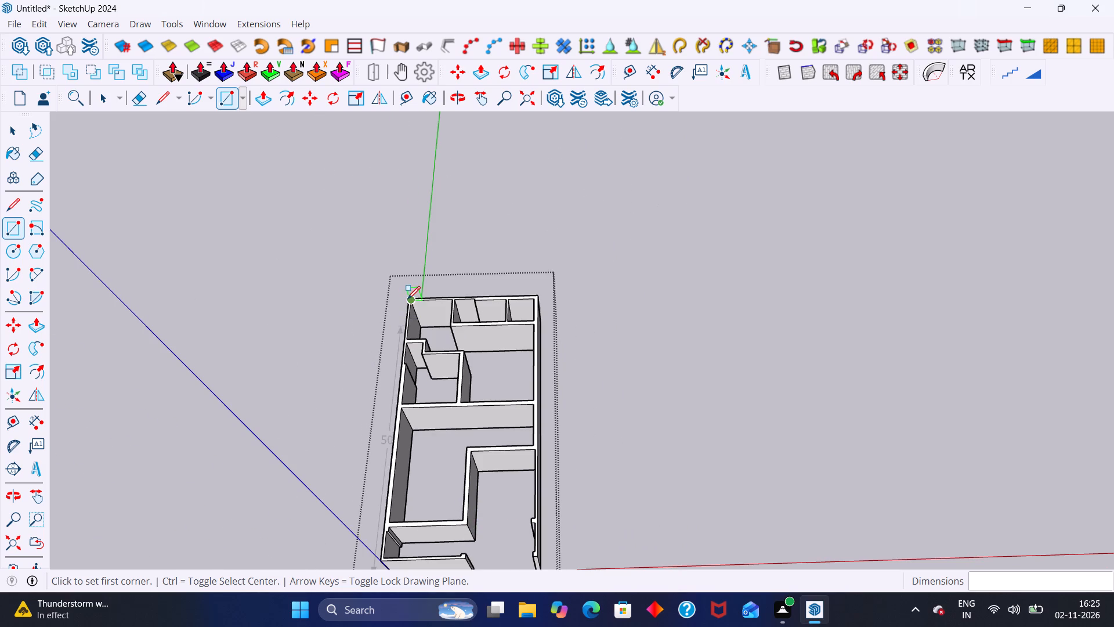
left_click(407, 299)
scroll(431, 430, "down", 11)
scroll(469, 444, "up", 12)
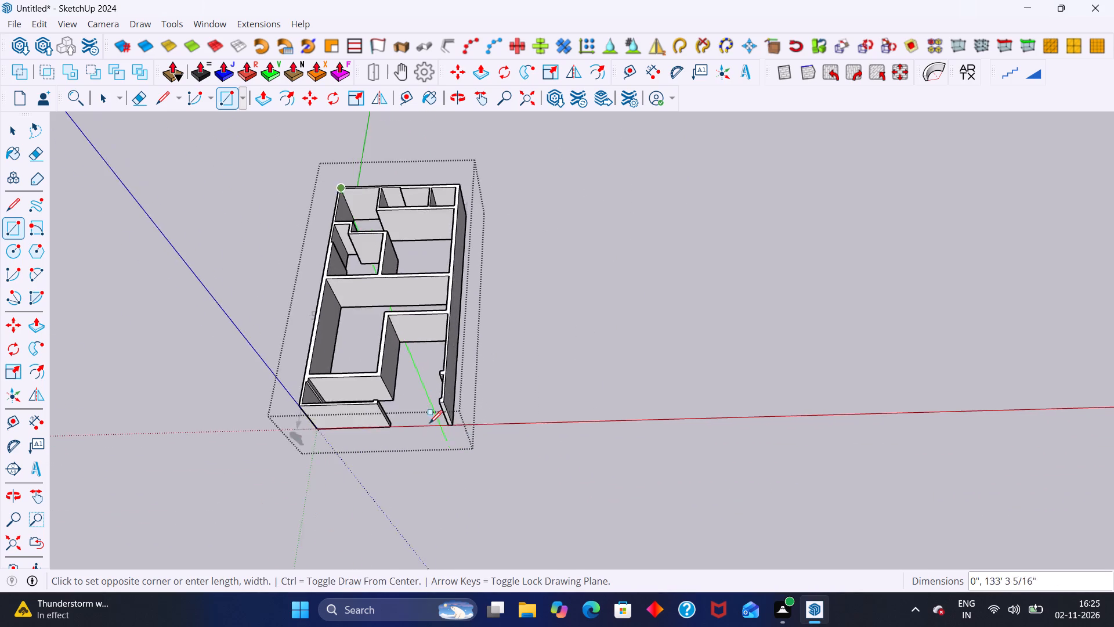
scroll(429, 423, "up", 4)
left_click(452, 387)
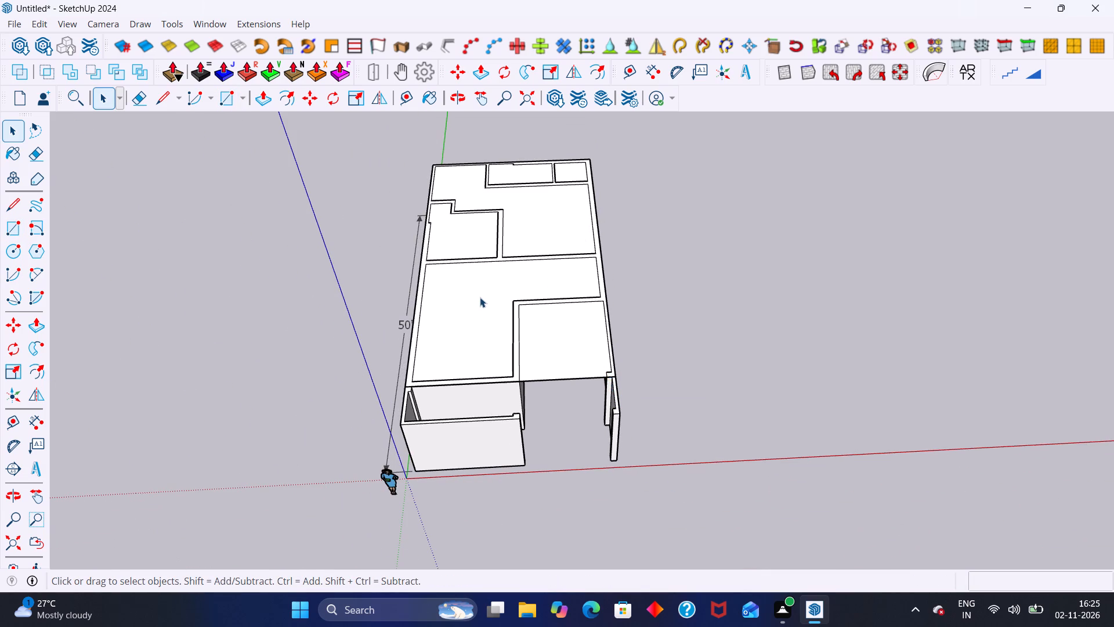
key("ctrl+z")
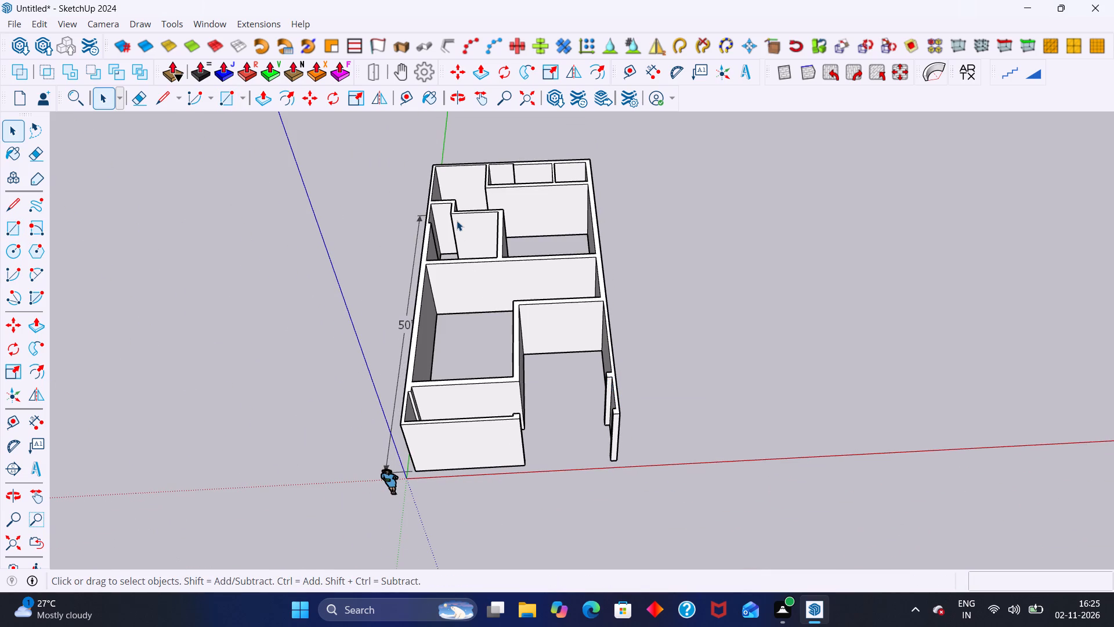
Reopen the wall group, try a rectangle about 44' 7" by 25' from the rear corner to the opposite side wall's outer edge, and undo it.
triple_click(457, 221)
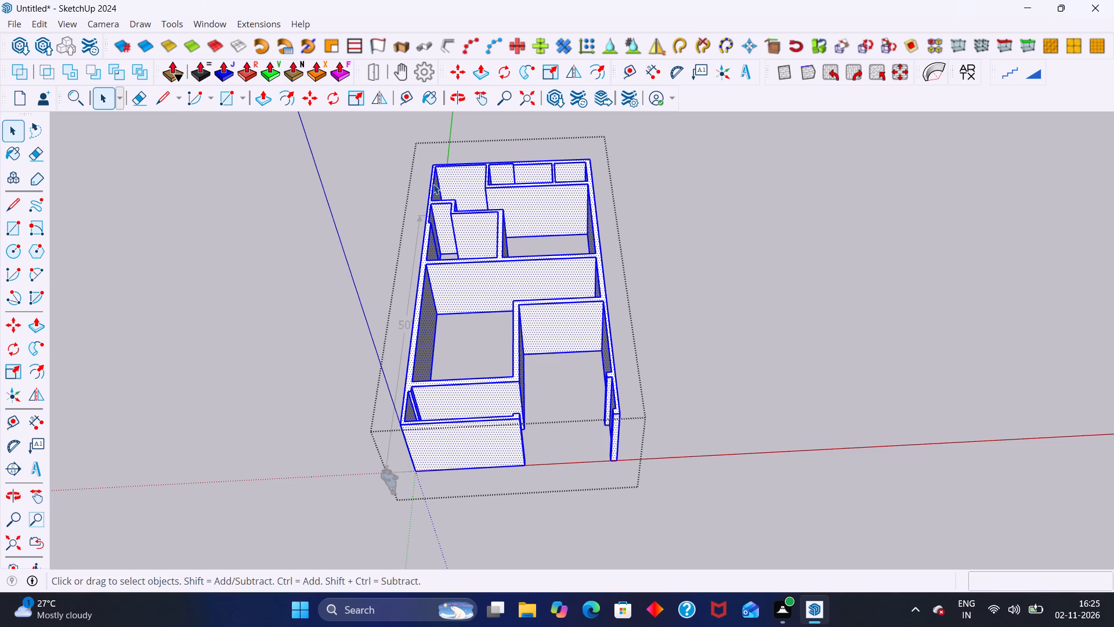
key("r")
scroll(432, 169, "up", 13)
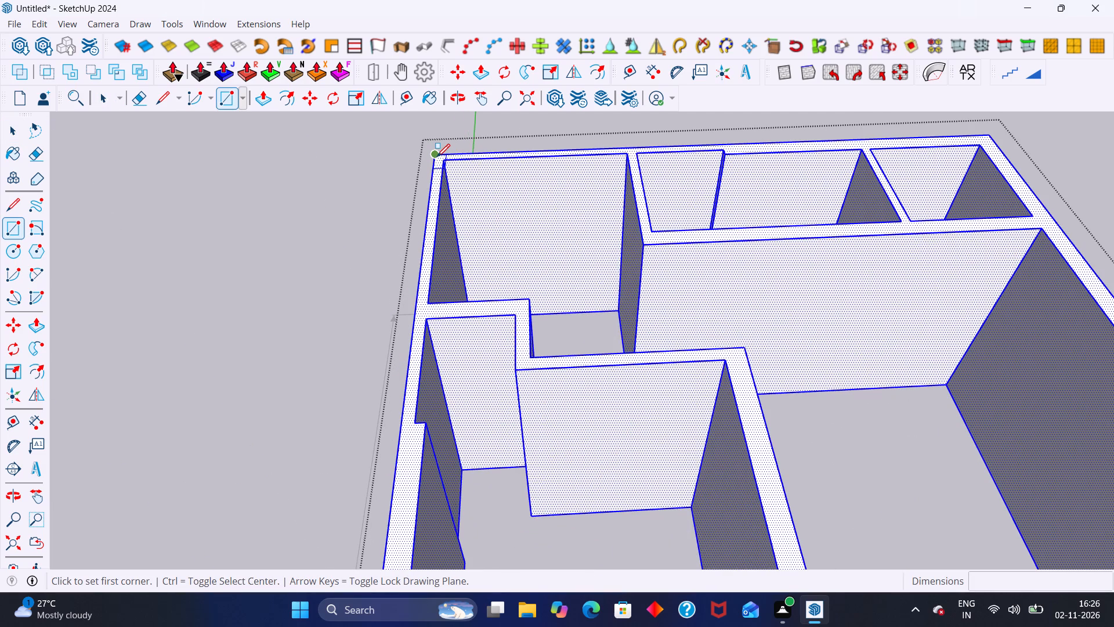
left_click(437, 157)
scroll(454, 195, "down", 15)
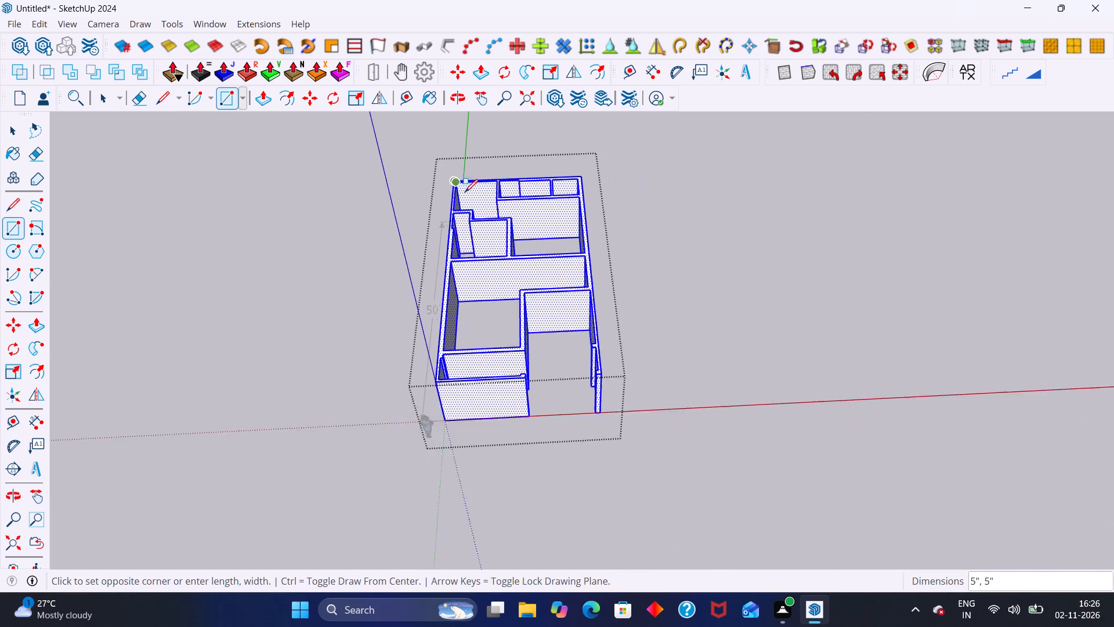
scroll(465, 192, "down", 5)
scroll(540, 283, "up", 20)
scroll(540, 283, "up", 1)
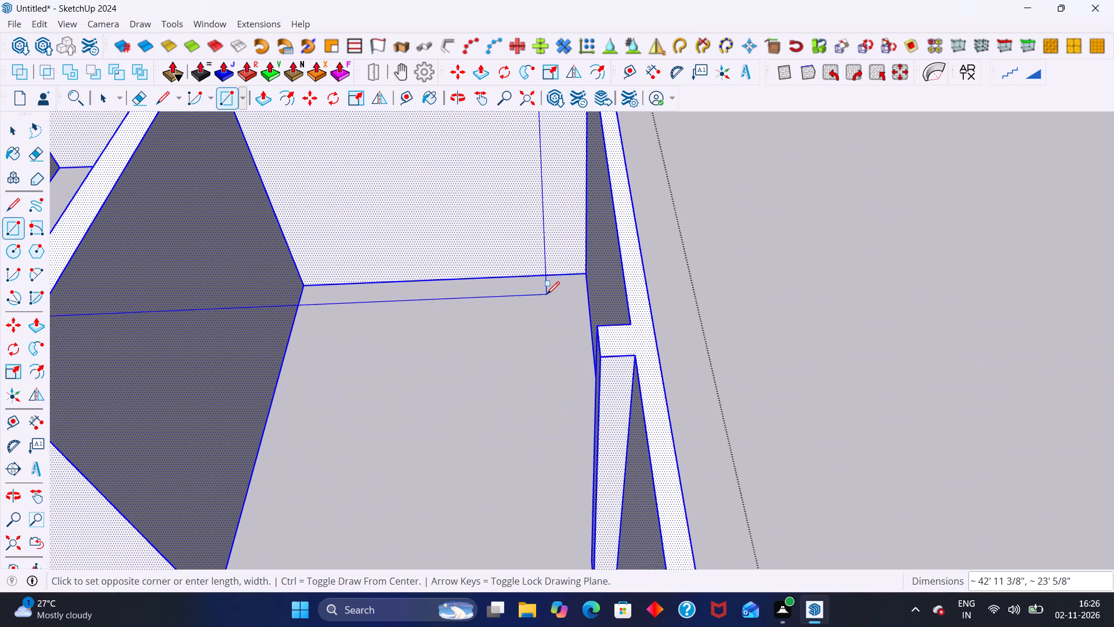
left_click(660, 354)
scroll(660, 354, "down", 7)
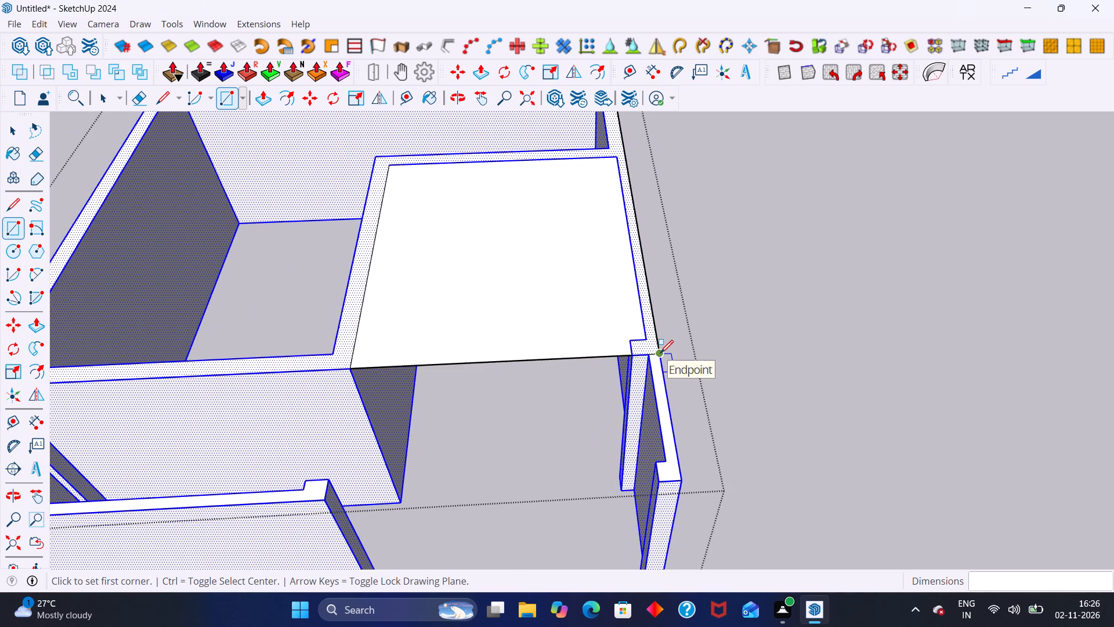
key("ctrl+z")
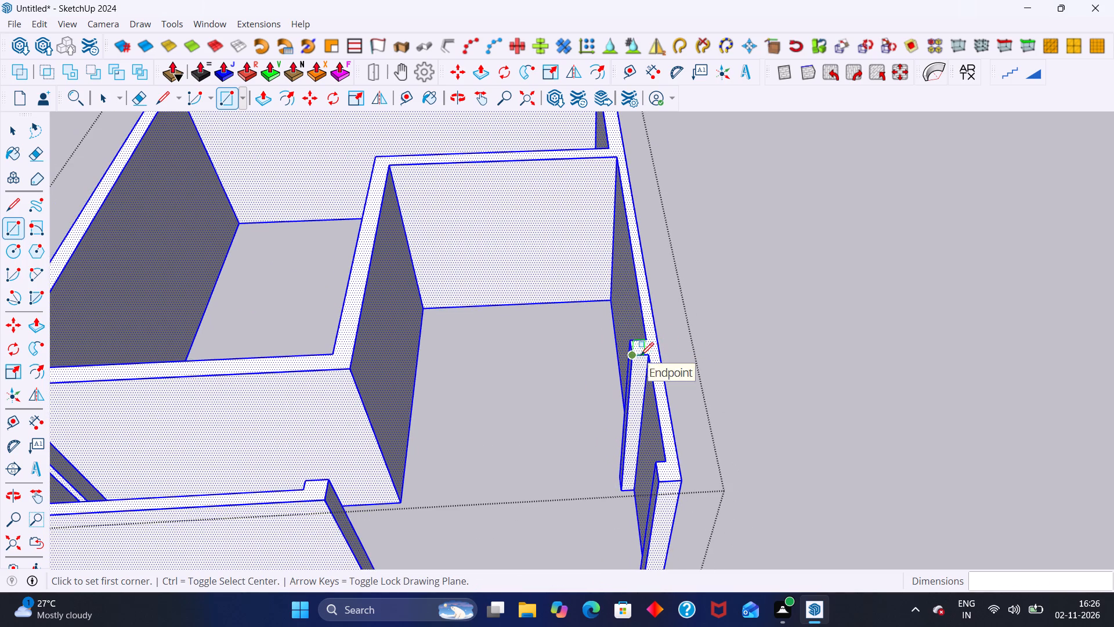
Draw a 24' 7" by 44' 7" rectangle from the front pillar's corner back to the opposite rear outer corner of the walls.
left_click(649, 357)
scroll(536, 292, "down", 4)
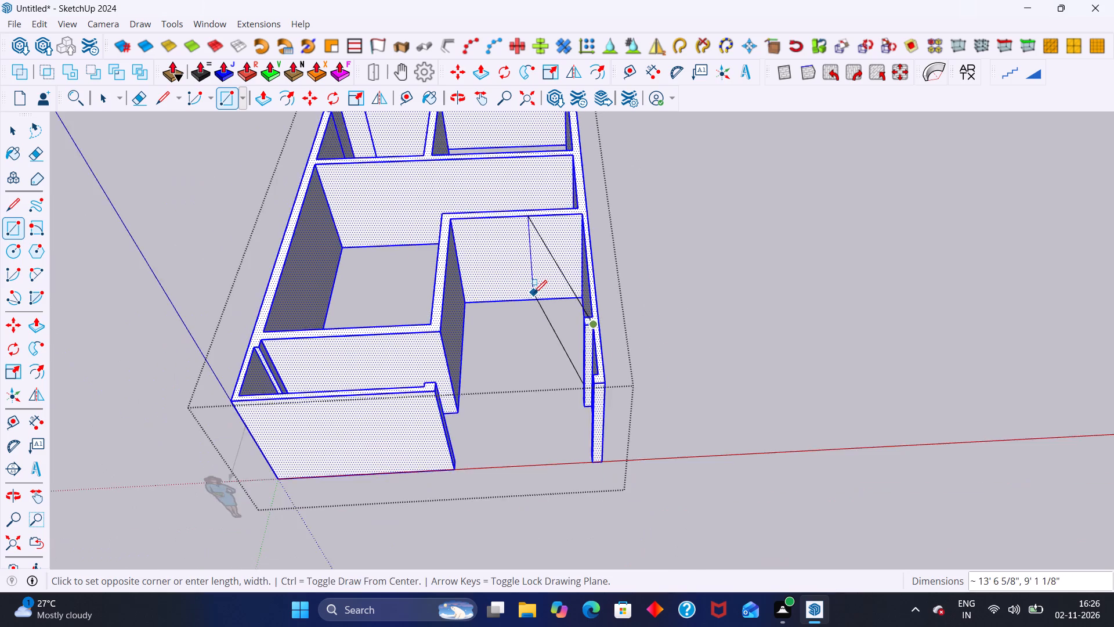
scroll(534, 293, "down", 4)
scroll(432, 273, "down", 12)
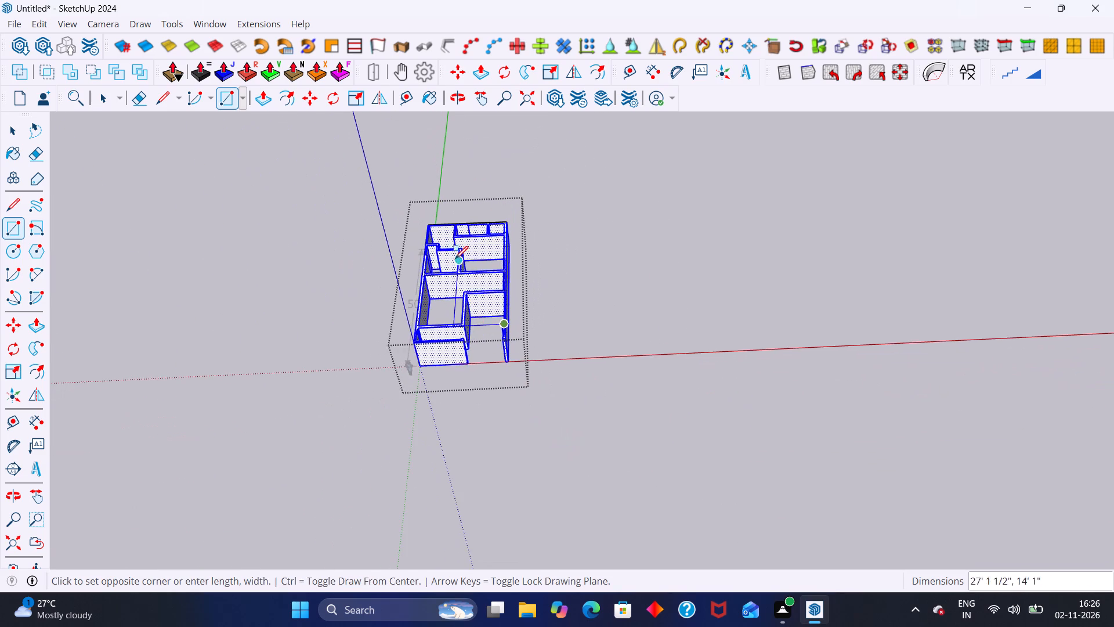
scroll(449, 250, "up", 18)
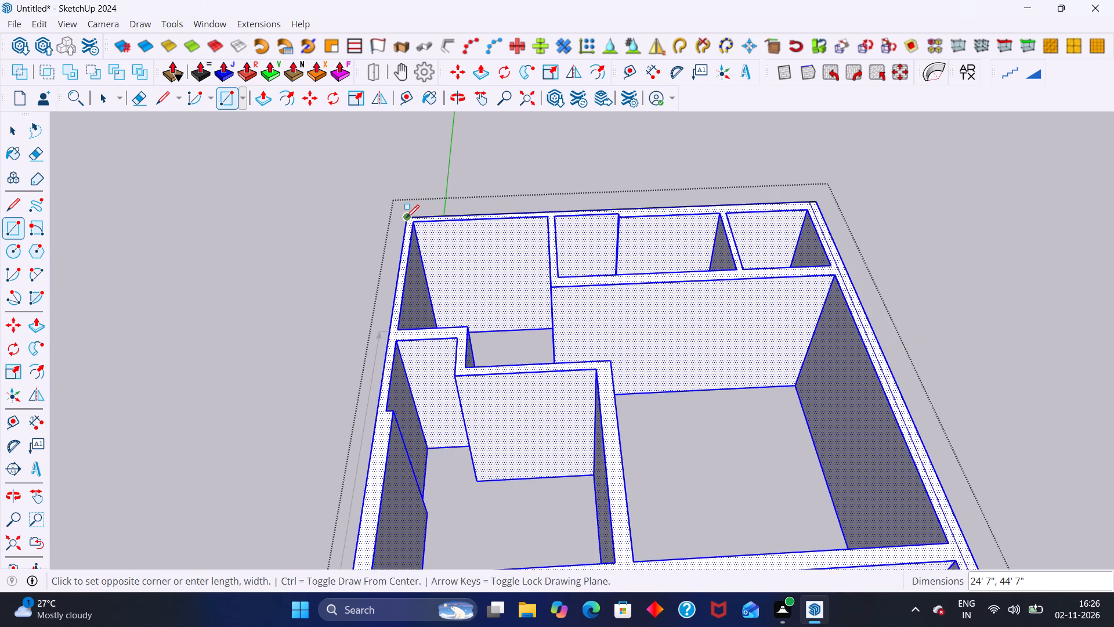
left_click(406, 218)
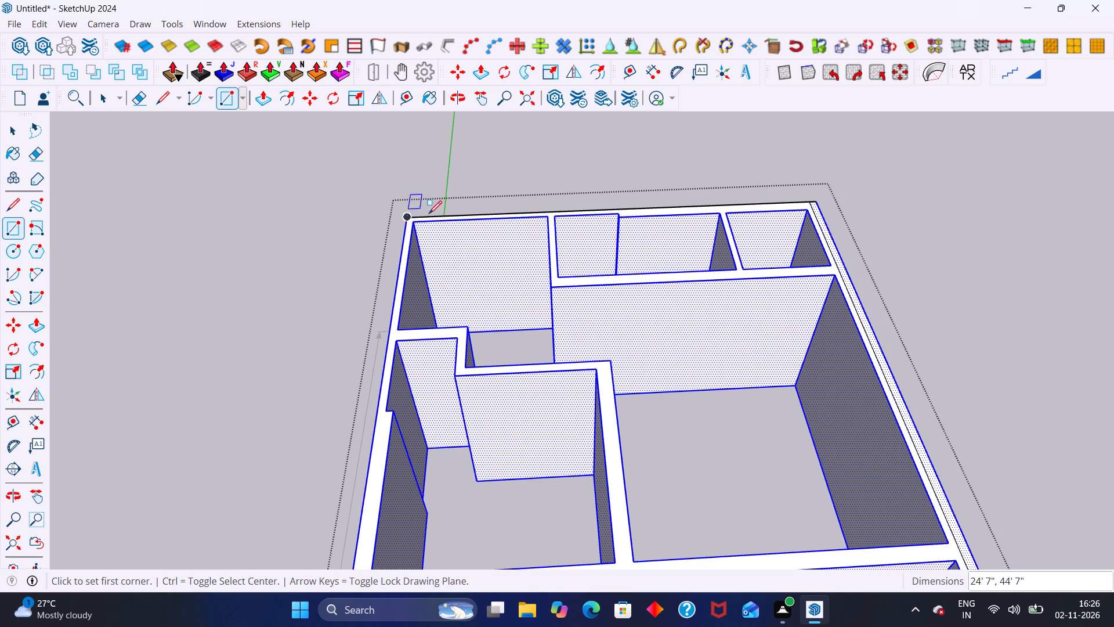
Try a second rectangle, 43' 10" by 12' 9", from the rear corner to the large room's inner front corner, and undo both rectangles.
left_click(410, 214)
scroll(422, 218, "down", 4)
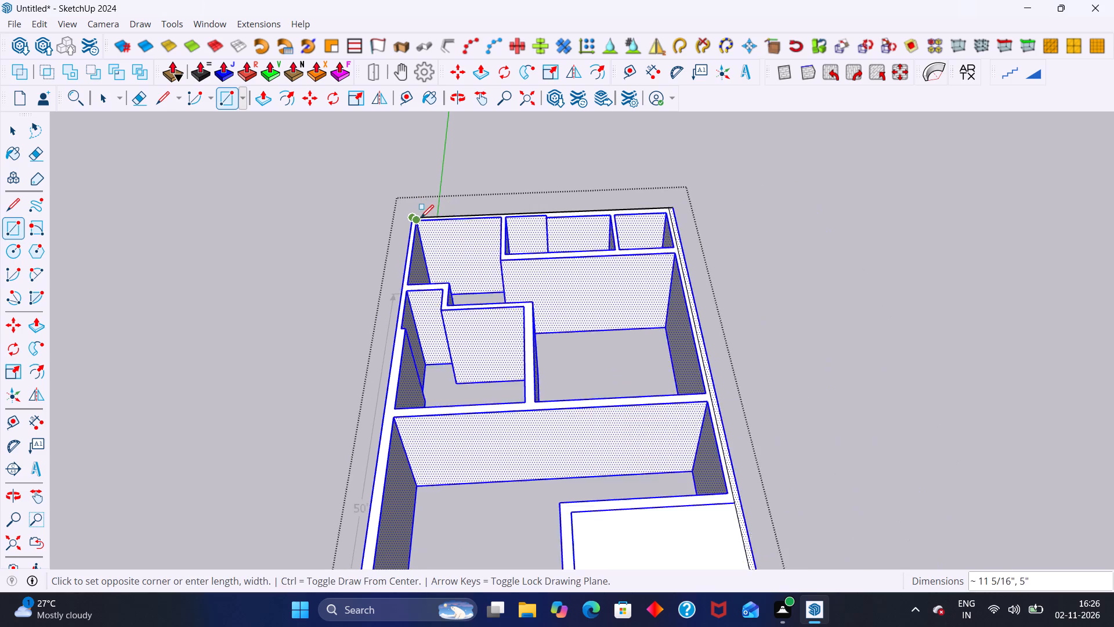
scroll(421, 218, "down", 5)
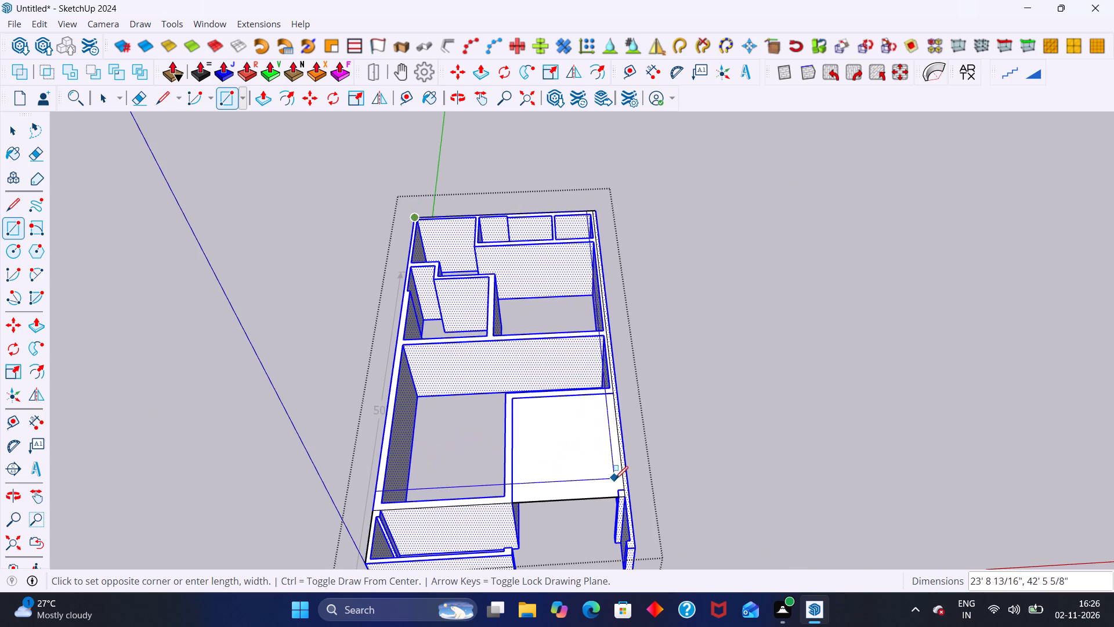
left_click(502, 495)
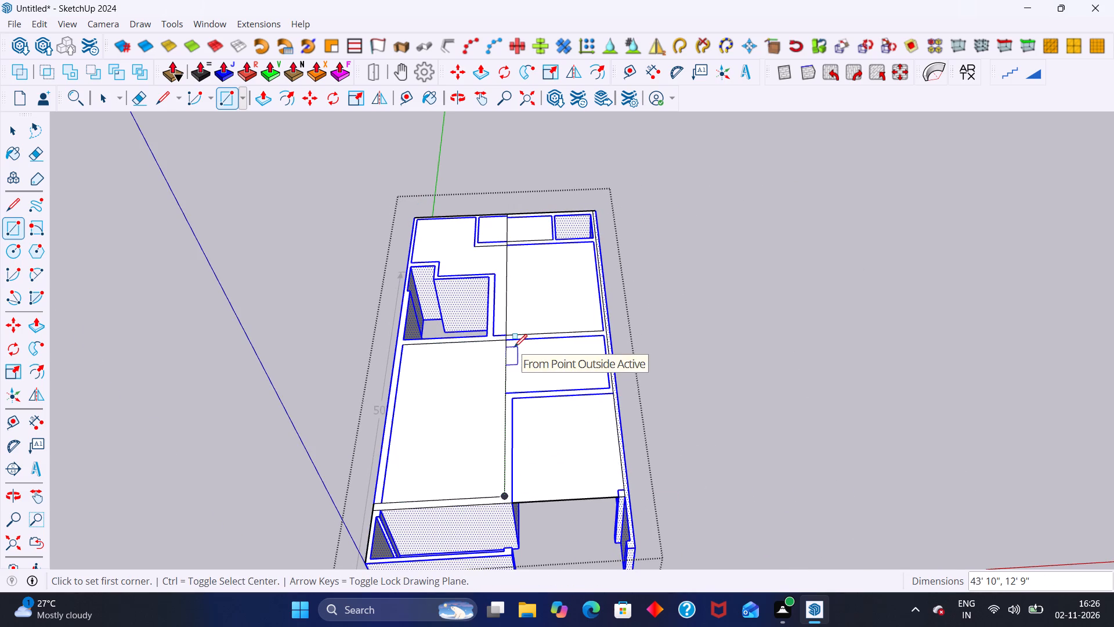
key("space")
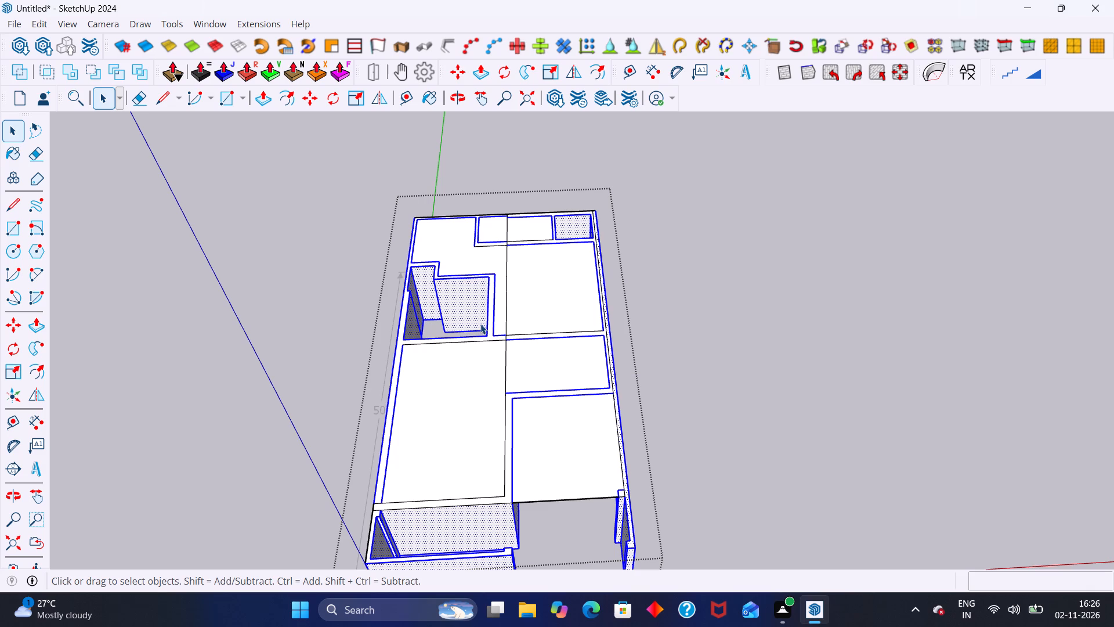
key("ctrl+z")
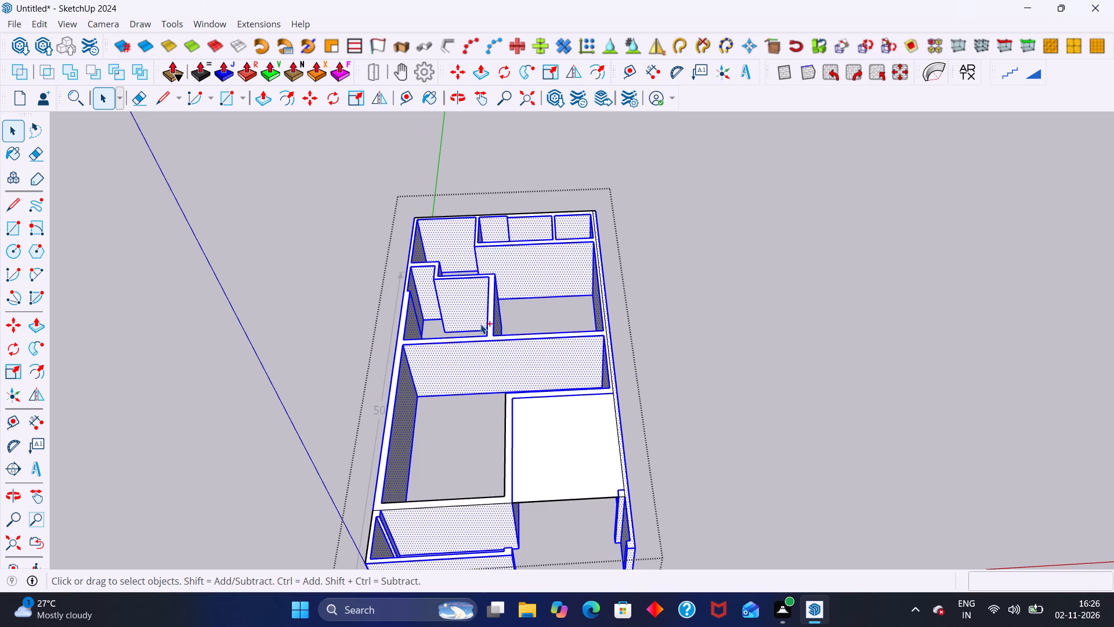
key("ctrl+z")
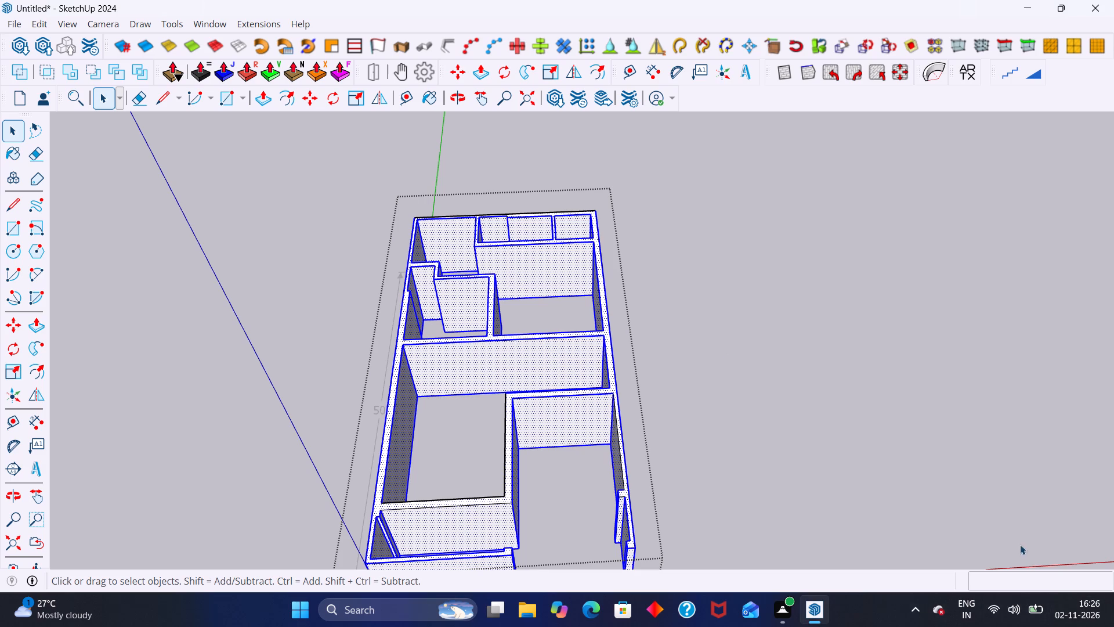
Close the wall group.
left_click(822, 397)
Draw a roof rectangle about 44' 7" by 25' over the wall tops, from the rear outer corner to the opposite side wall's outer edge.
scroll(687, 367, "down", 7)
middle_click_drag(478, 239, 496, 274)
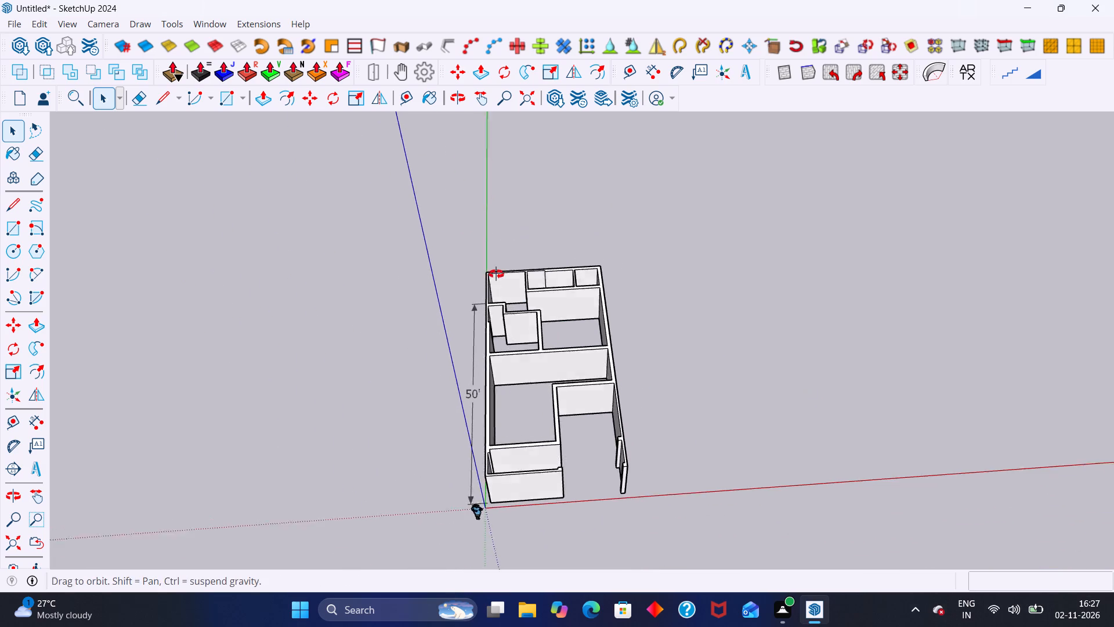
middle_click_drag(496, 274, 509, 302)
scroll(497, 290, "up", 5)
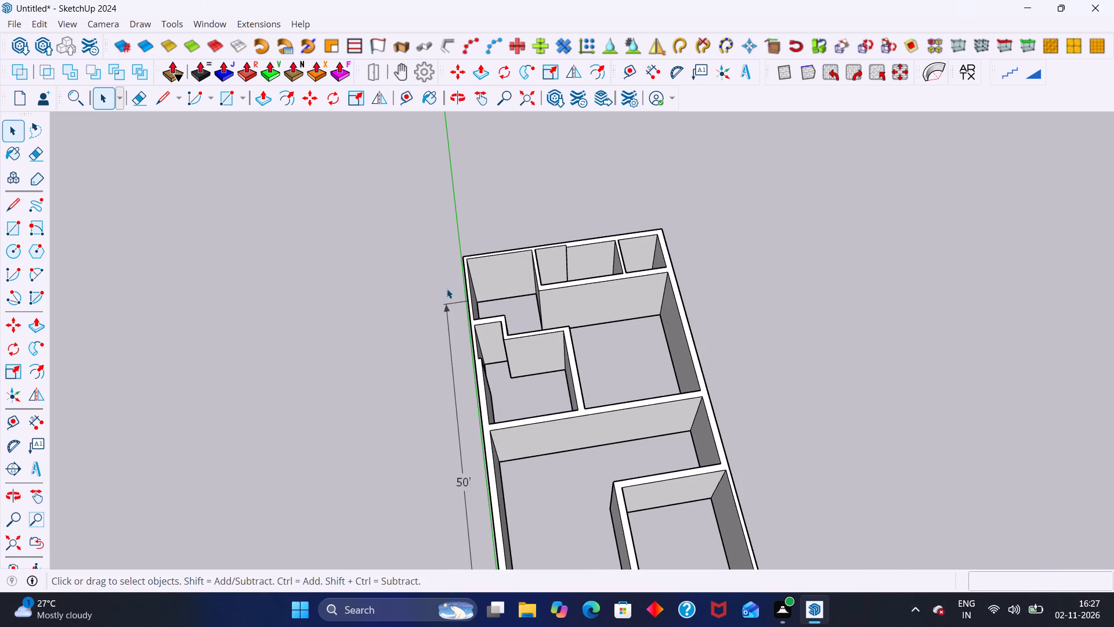
scroll(313, 142, "down", 7)
middle_click_drag(306, 142, 271, 169)
scroll(372, 181, "up", 5)
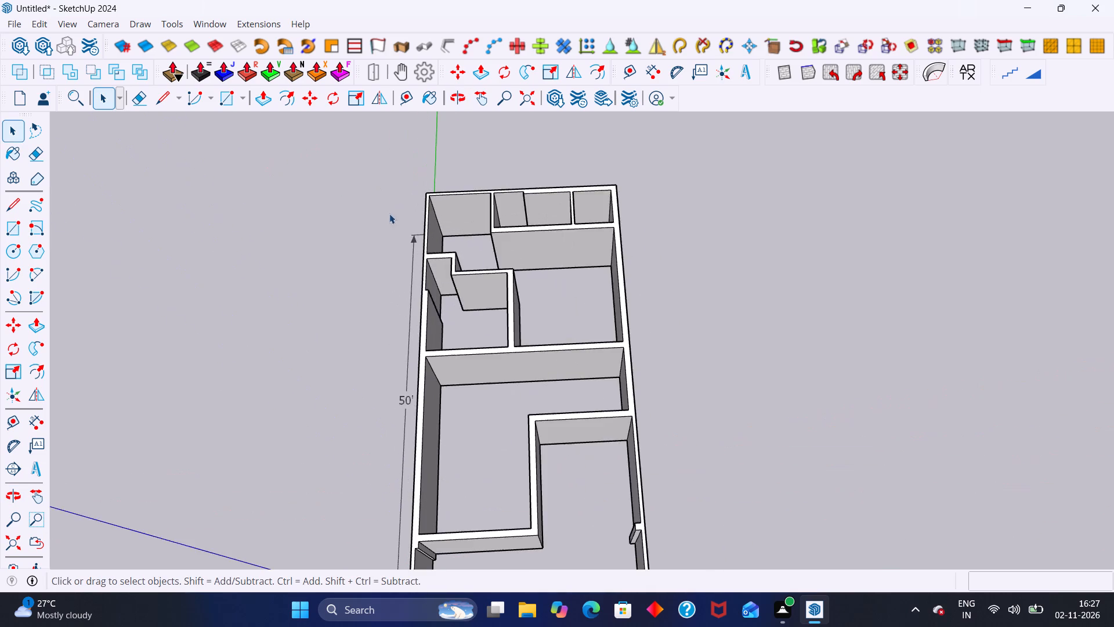
scroll(389, 214, "up", 3)
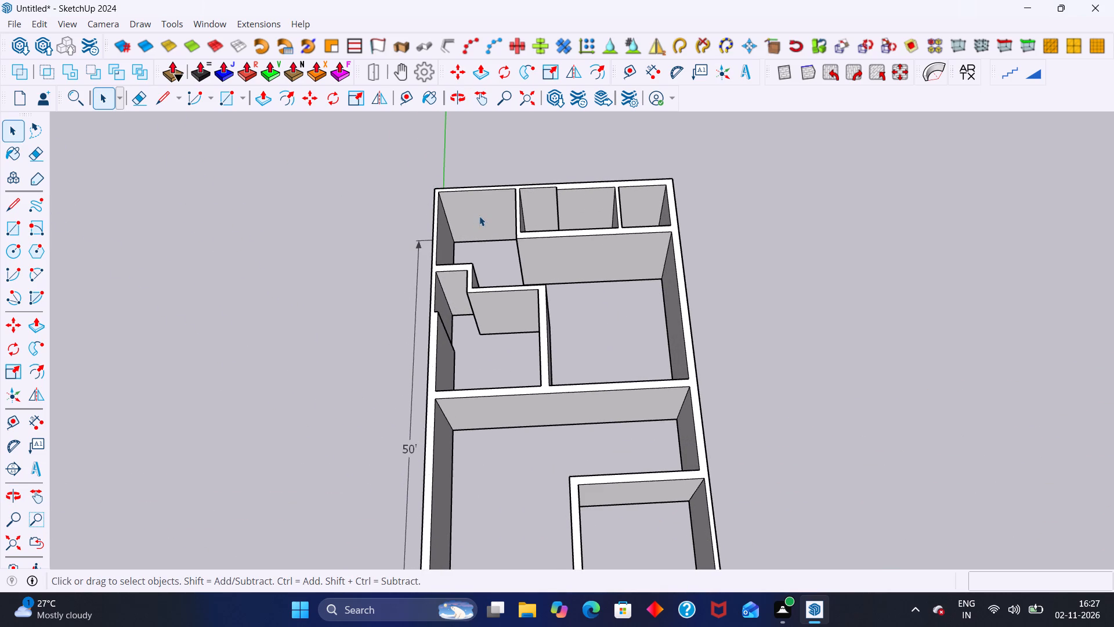
key("r")
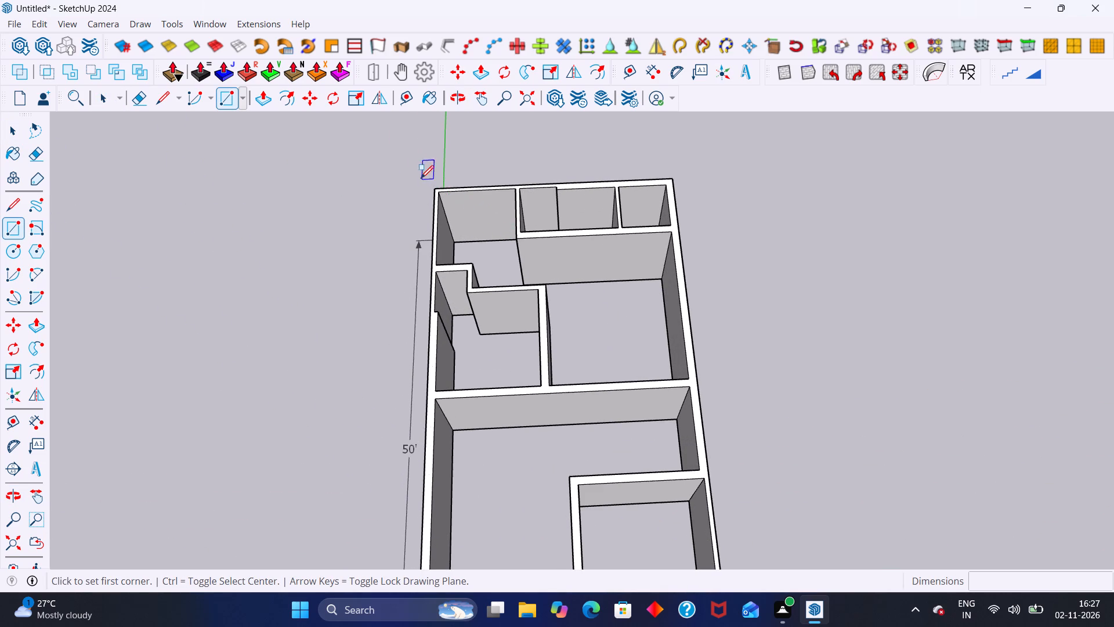
scroll(421, 178, "up", 6)
scroll(385, 85, "down", 8)
scroll(425, 171, "down", 9)
scroll(430, 154, "up", 3)
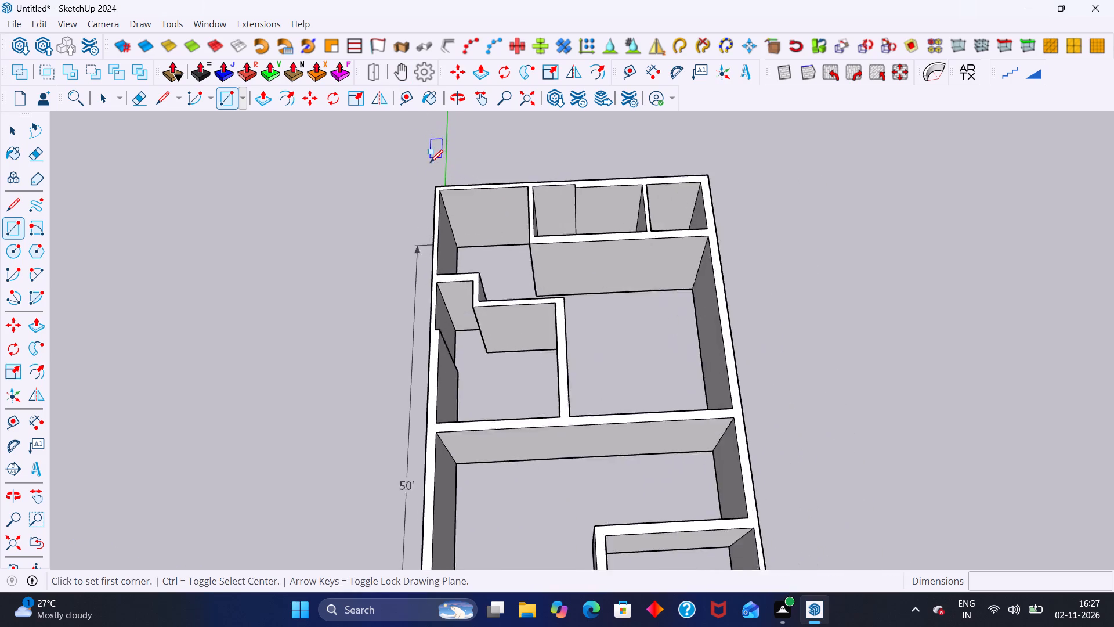
scroll(430, 163, "up", 6)
left_click(441, 194)
scroll(433, 188, "down", 12)
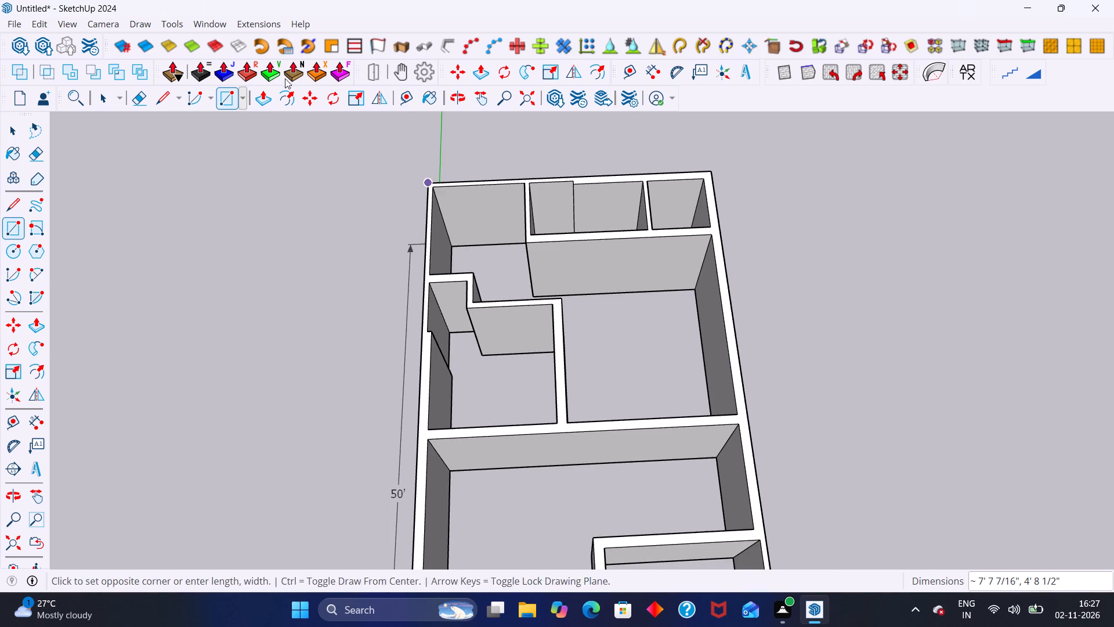
scroll(285, 78, "down", 20)
scroll(285, 78, "down", 3)
scroll(470, 355, "up", 10)
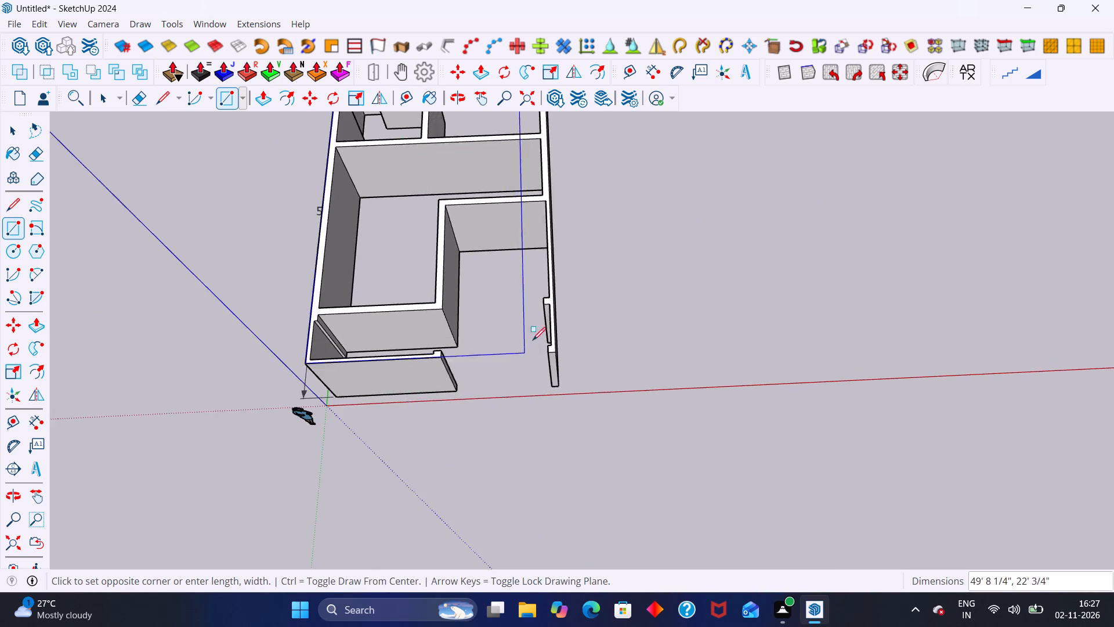
scroll(533, 340, "up", 7)
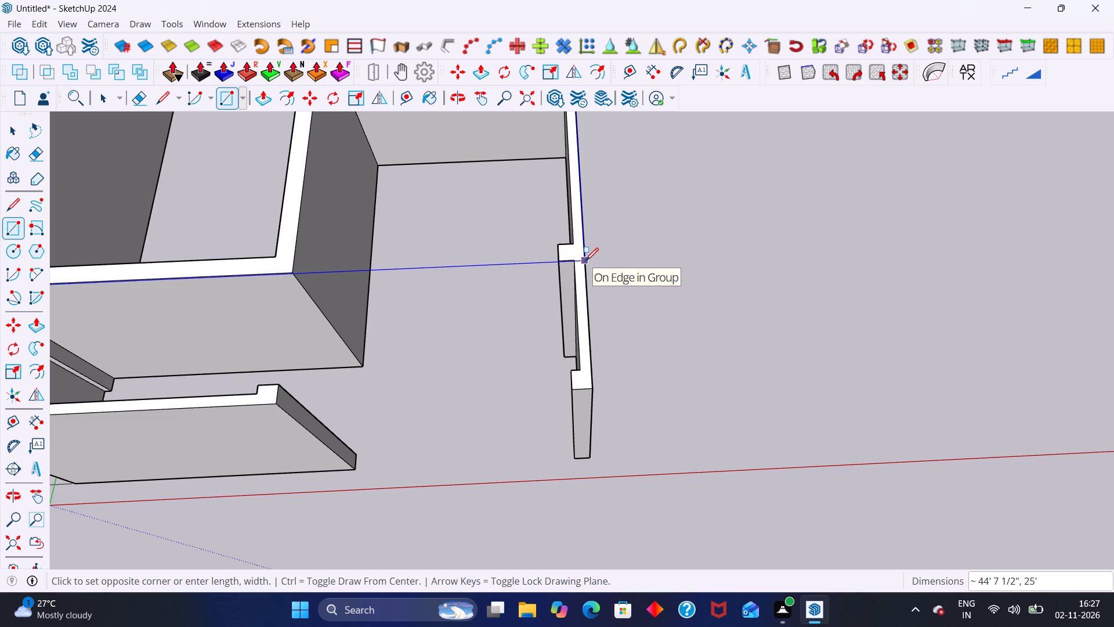
left_click(585, 260)
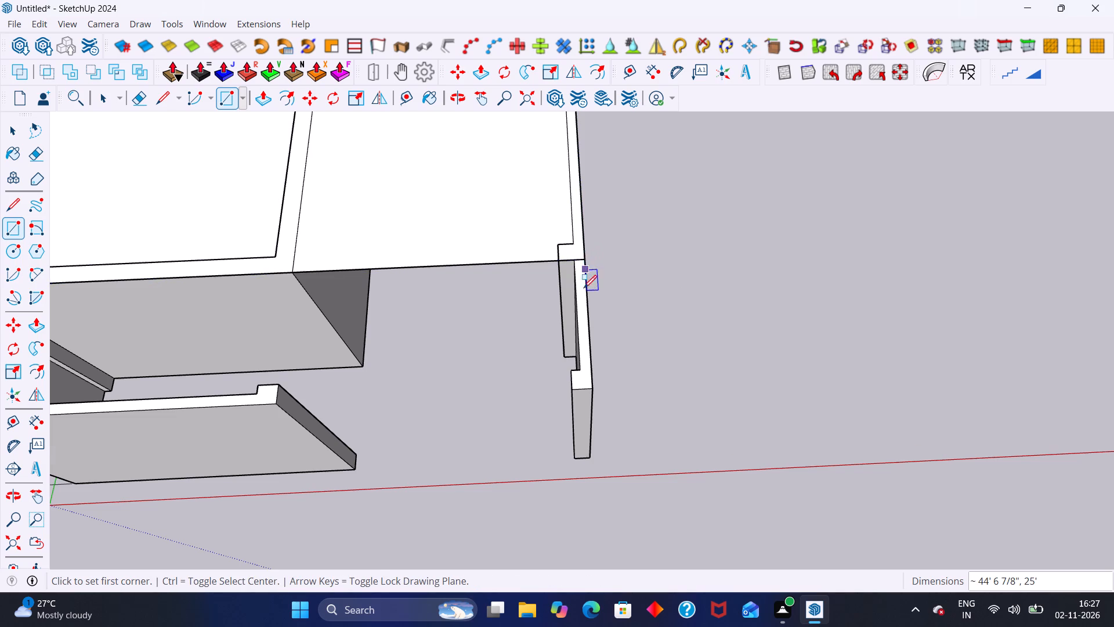
scroll(584, 282, "down", 20)
key("space")
Select the roof face to check its extent over the enclosed rooms, and clear the selection.
scroll(540, 329, "up", 6)
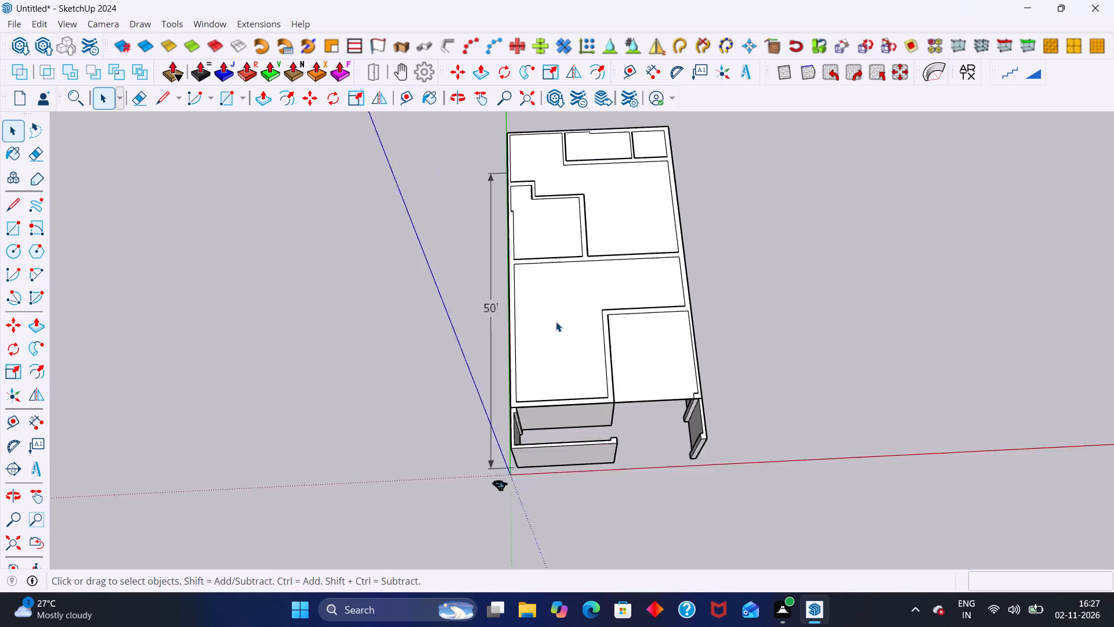
scroll(556, 322, "up", 1)
left_click(556, 322)
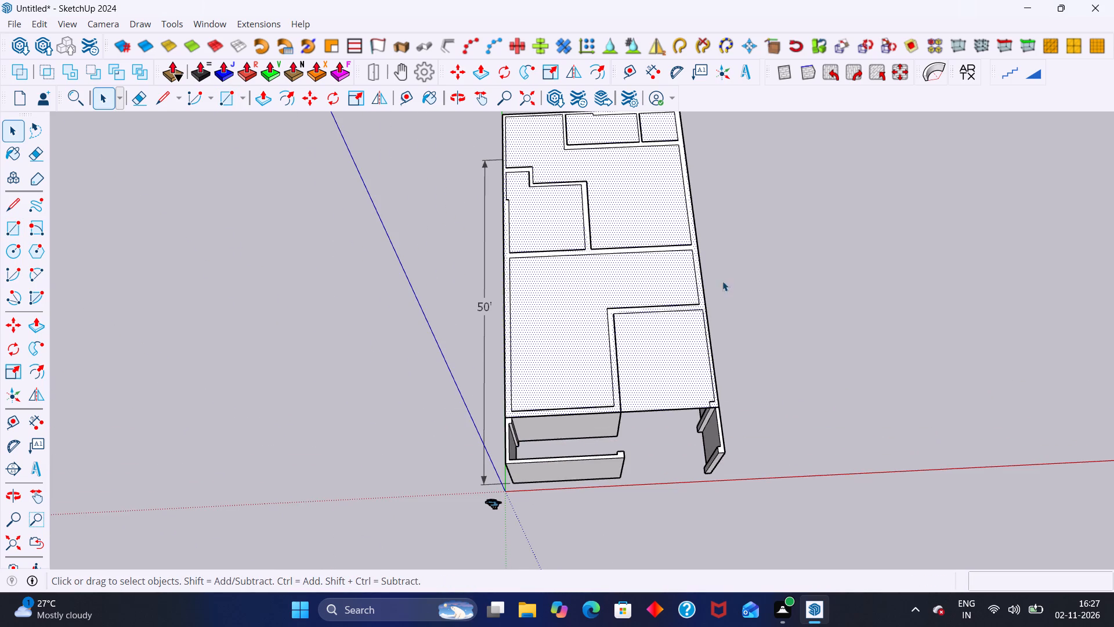
left_click(757, 270)
scroll(603, 277, "down", 2)
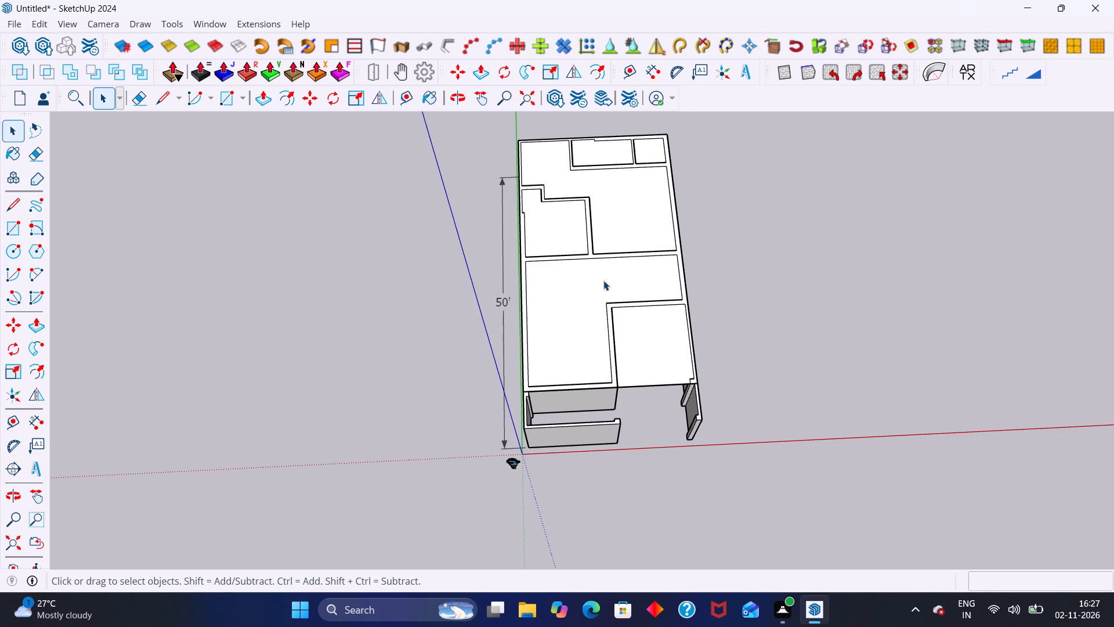
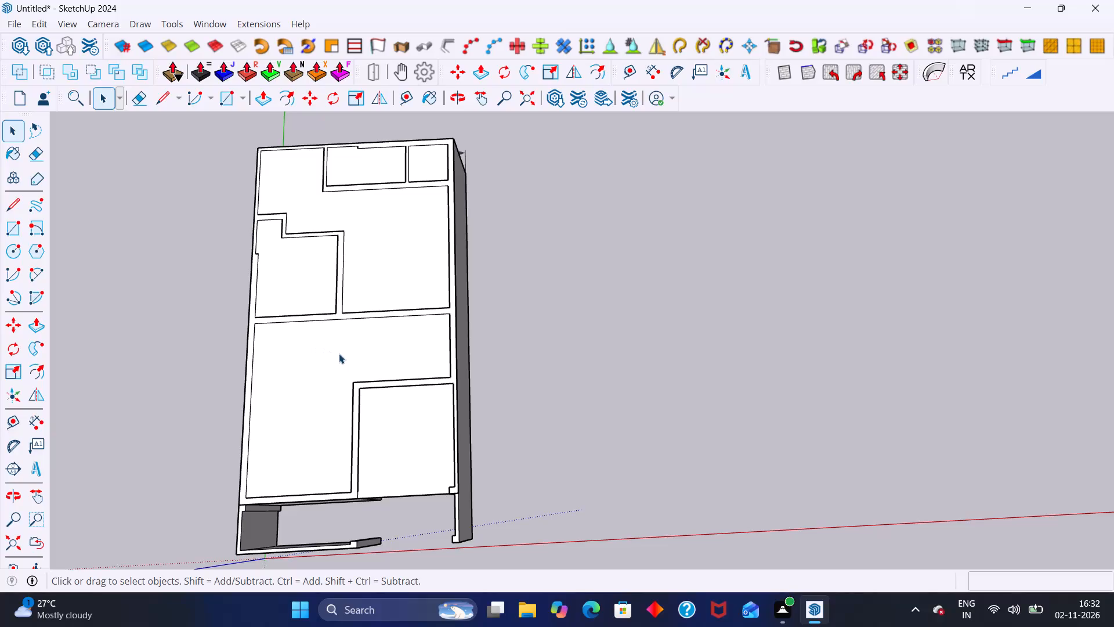
Open the roof group, examine how its face covers the enclosed rooms, and close the group.
left_click(337, 355)
double_click(339, 356)
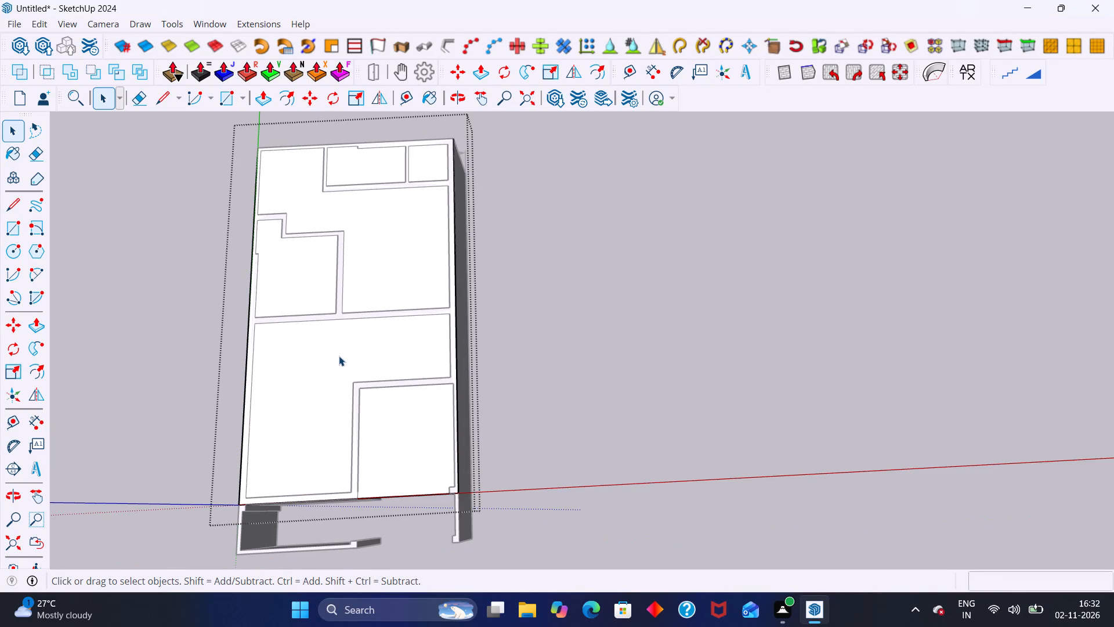
left_click(178, 378)
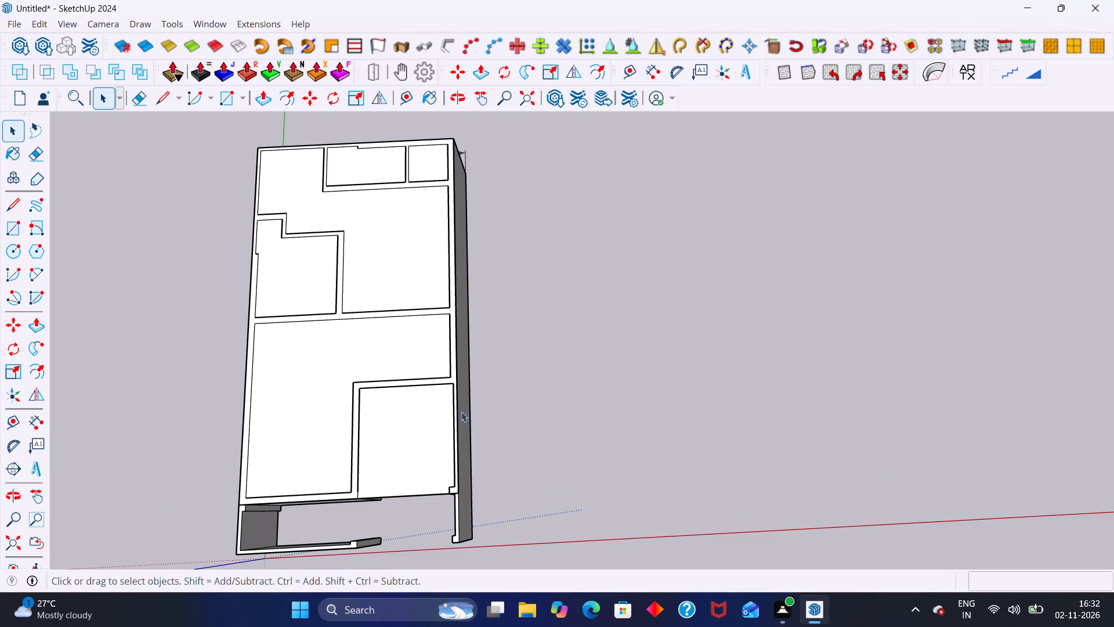
scroll(456, 412, "down", 8)
left_click(358, 344)
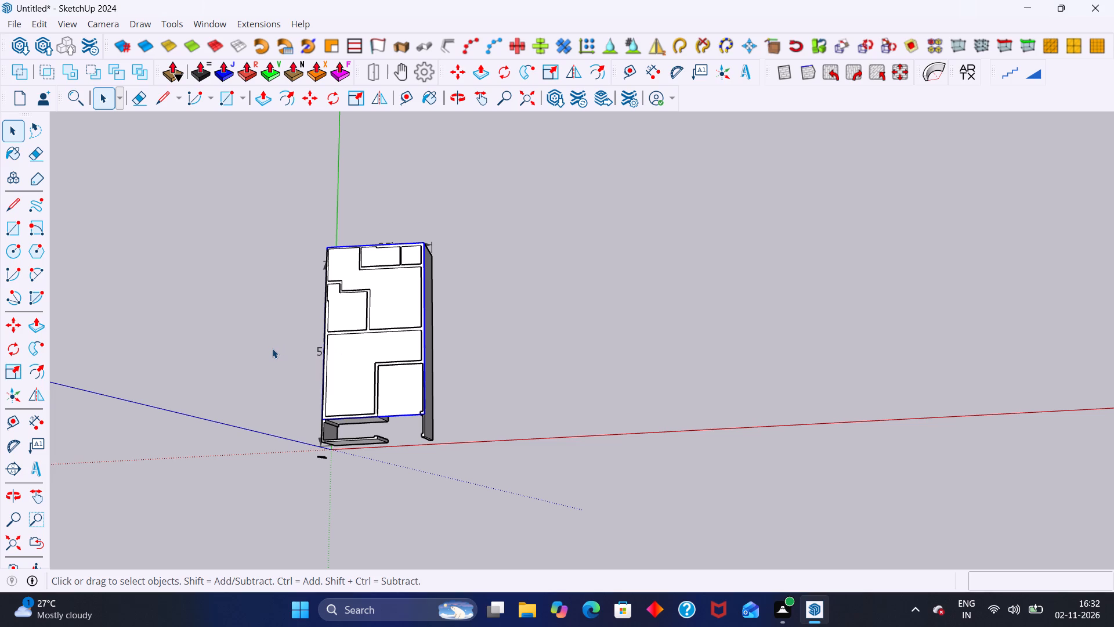
triple_click(361, 370)
triple_click(361, 370)
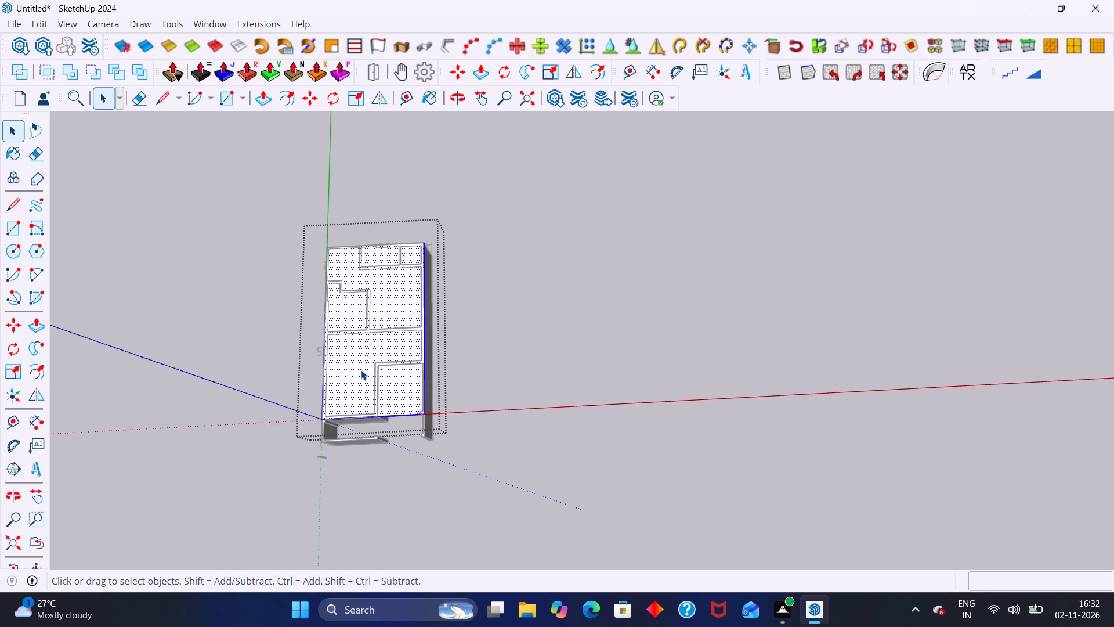
left_click(361, 370)
middle_click_drag(332, 343, 341, 169)
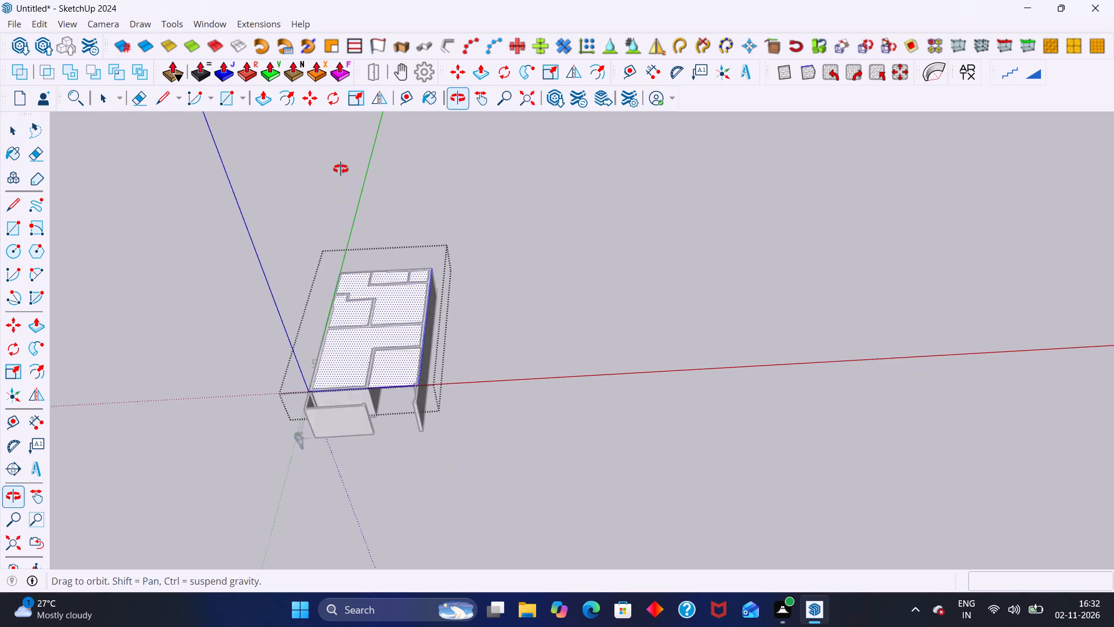
middle_click_drag(341, 169, 342, 157)
scroll(363, 326, "up", 14)
middle_click_drag(341, 368, 337, 262)
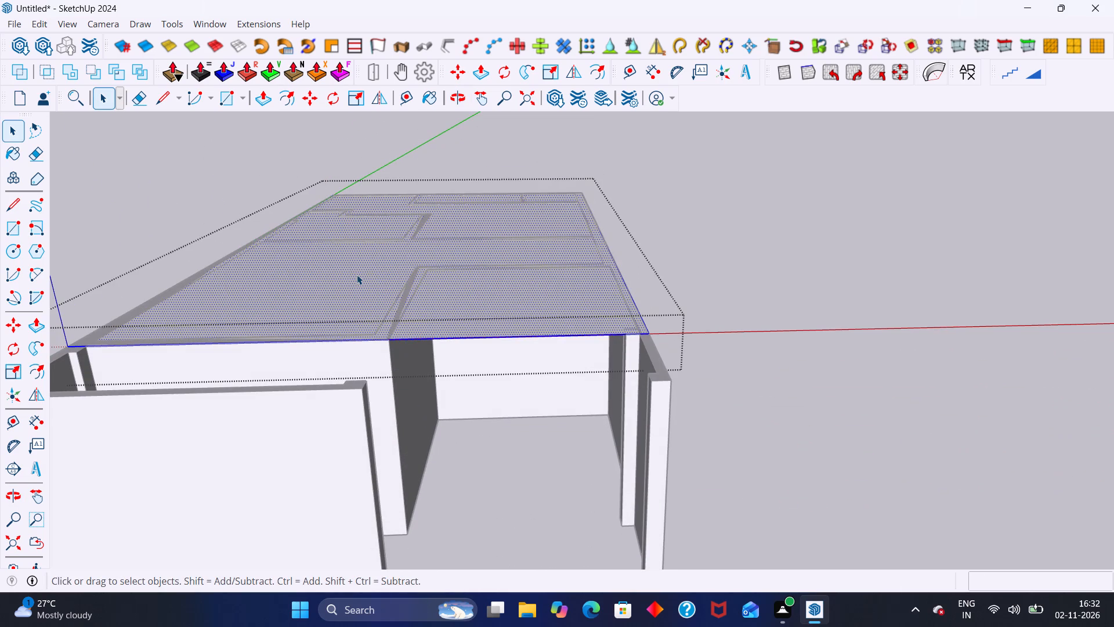
left_click(359, 275)
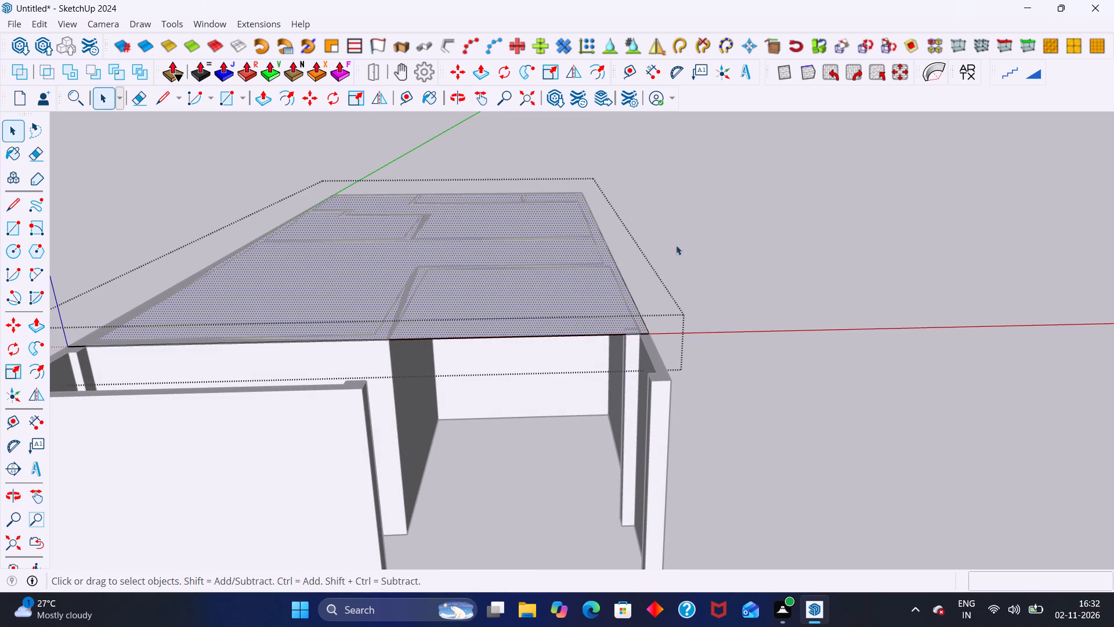
left_click(691, 240)
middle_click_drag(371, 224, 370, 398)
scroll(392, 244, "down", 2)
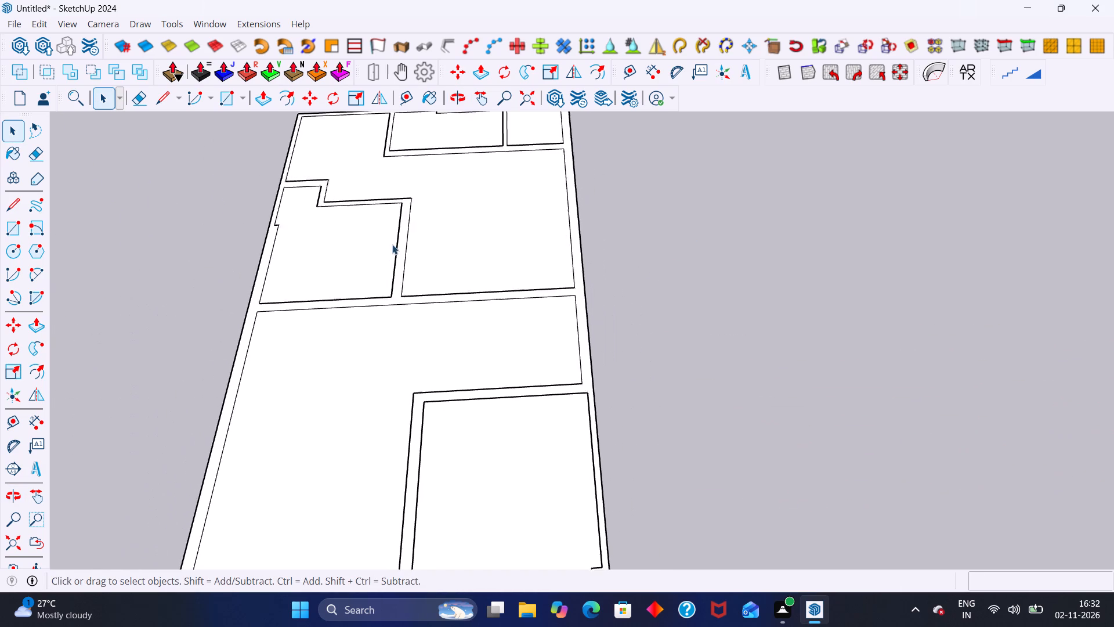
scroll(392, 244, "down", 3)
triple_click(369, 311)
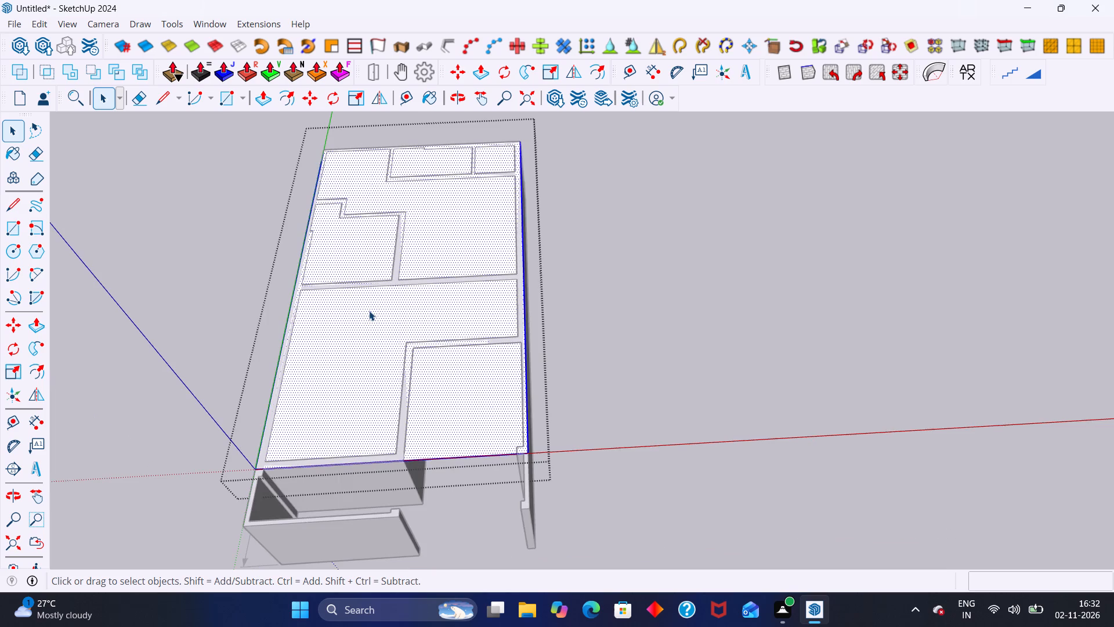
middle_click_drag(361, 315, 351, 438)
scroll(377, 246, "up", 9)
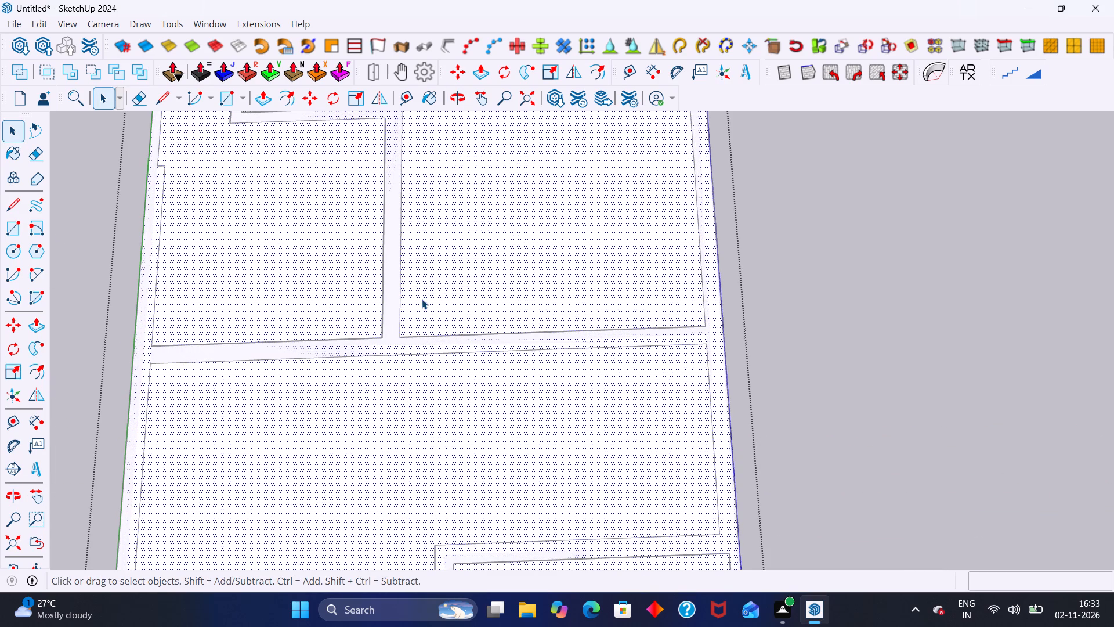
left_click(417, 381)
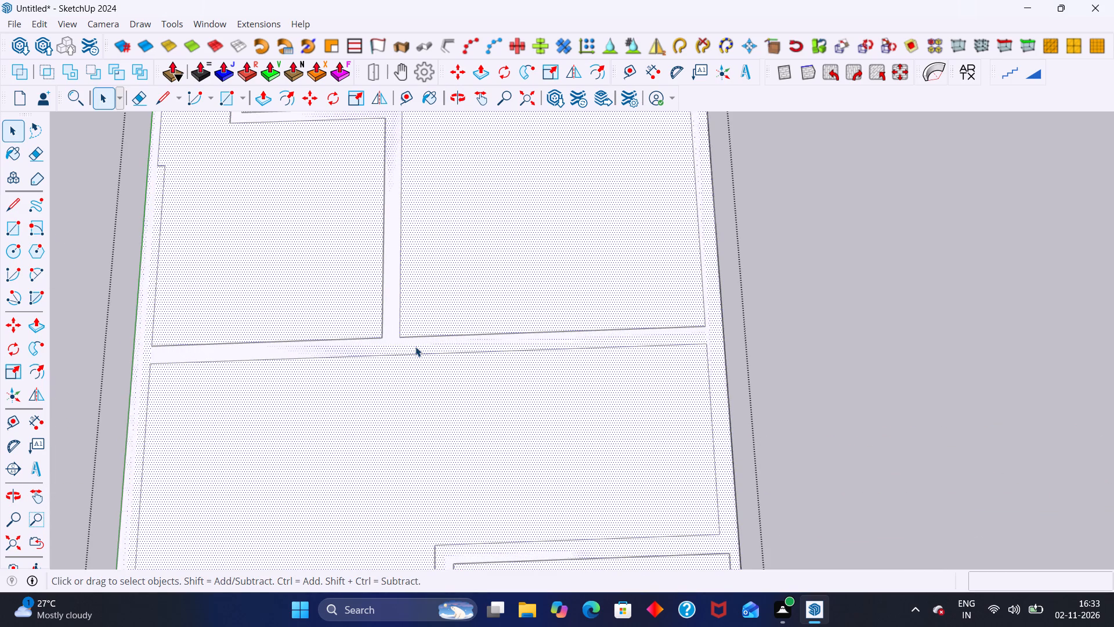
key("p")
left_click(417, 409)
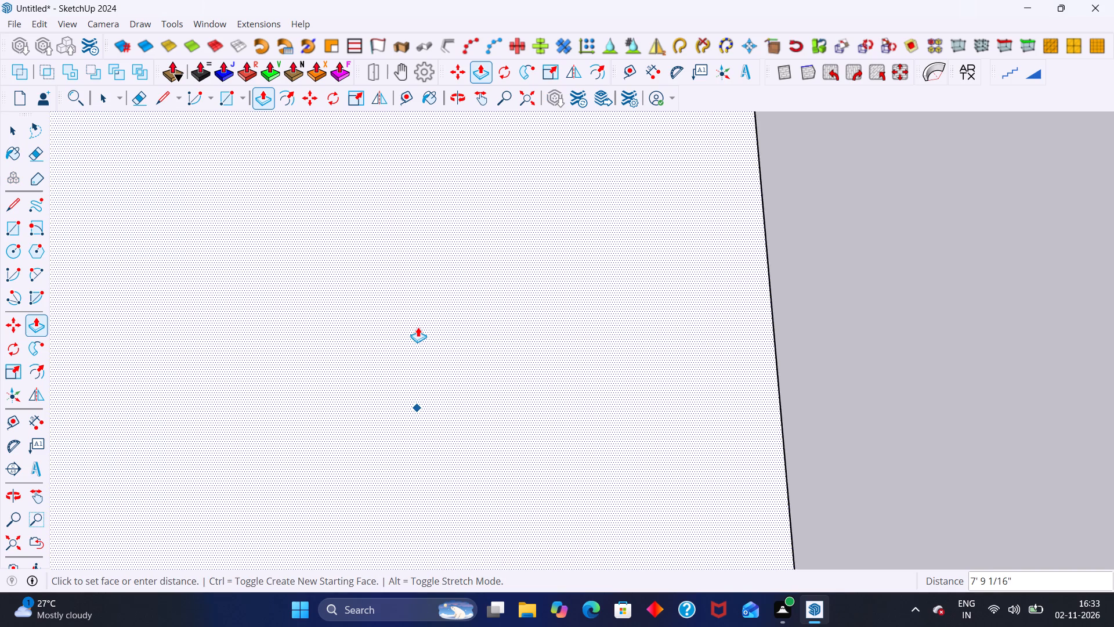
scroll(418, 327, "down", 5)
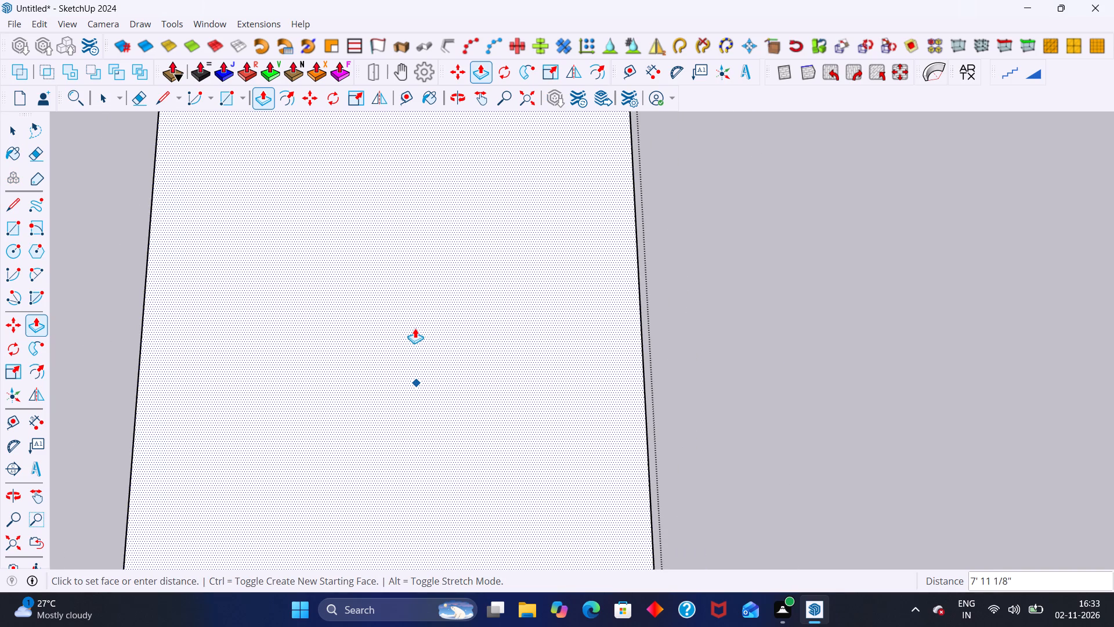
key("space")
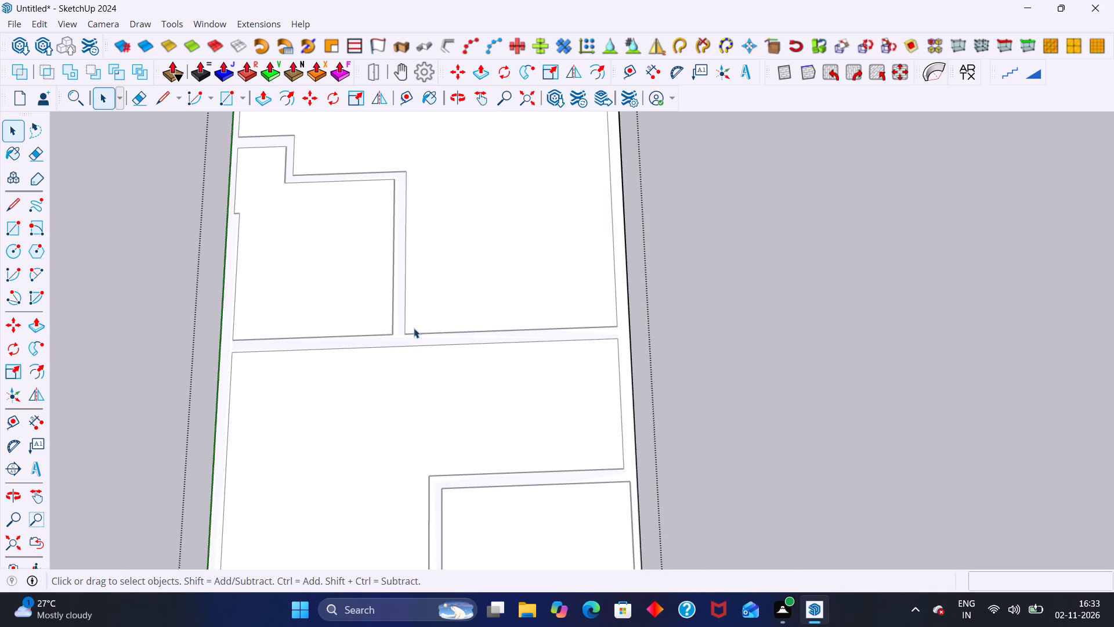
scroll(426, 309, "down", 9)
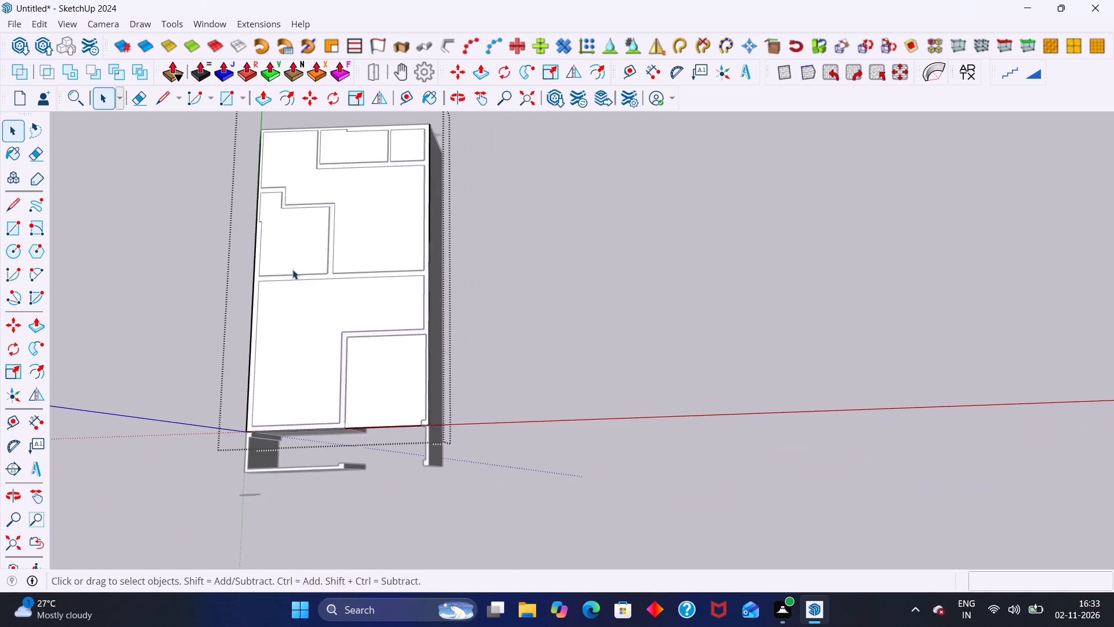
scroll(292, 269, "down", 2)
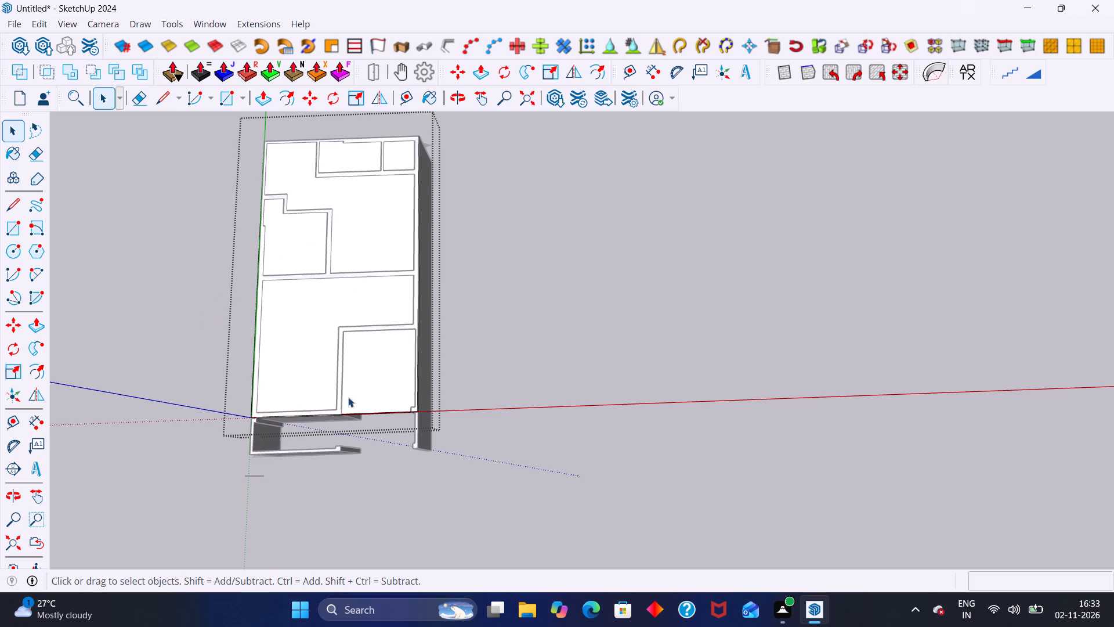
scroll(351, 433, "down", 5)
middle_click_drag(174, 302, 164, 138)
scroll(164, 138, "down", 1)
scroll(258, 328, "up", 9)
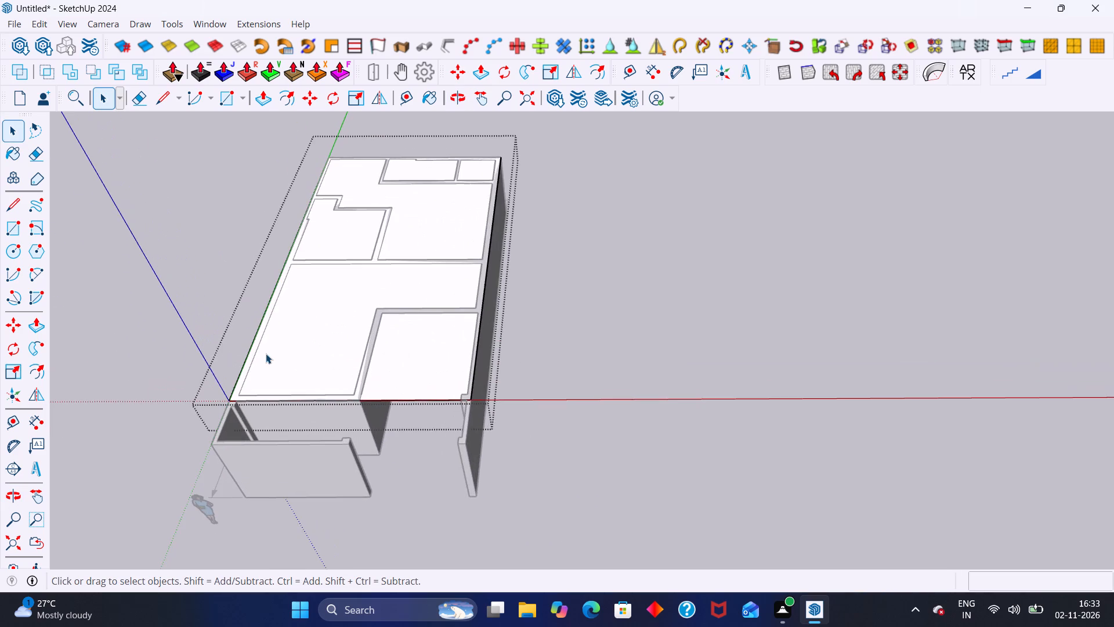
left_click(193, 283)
Inside the roof group, Push/Pull the roof face up 6" to form a slab, and close the group.
scroll(256, 318, "up", 7)
middle_click_drag(256, 319, 296, 379)
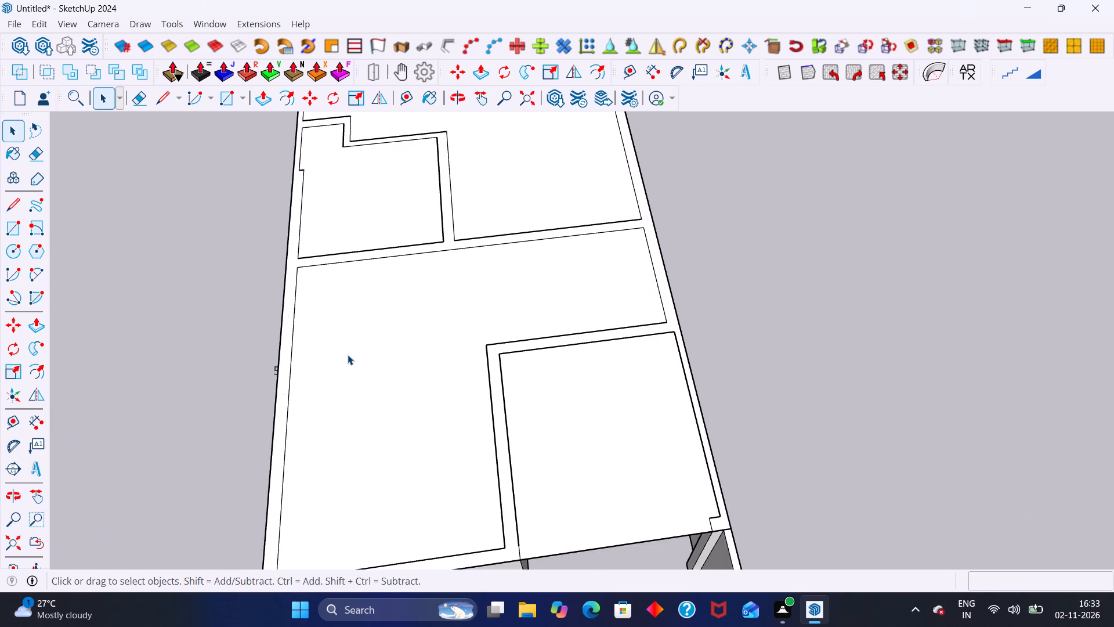
scroll(348, 355, "up", 3)
scroll(315, 360, "down", 6)
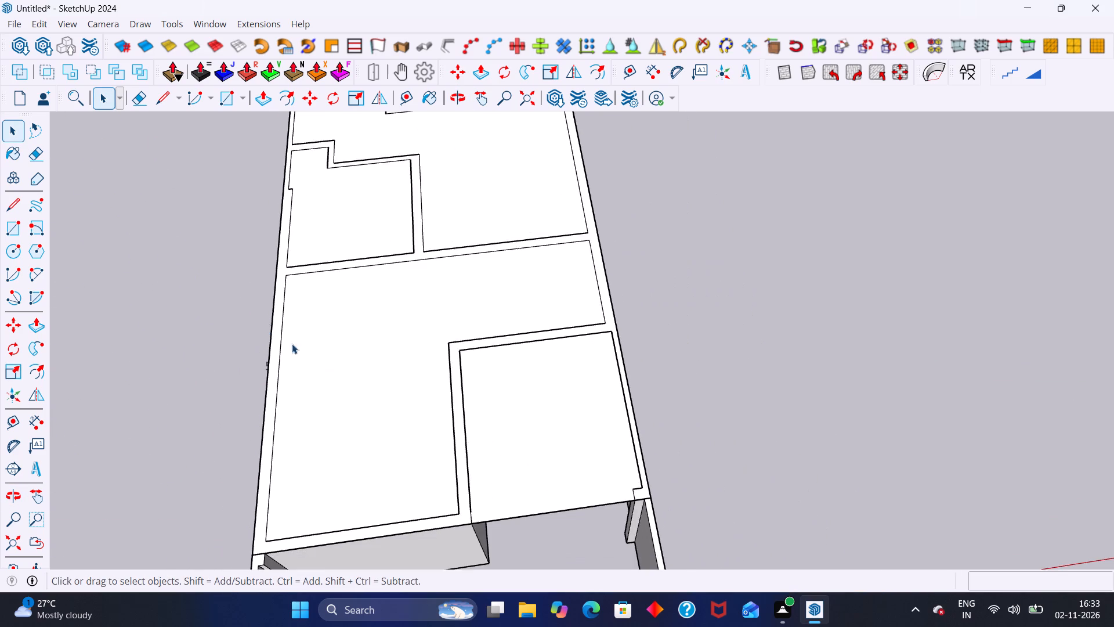
double_click(313, 355)
triple_click(321, 355)
left_click(321, 355)
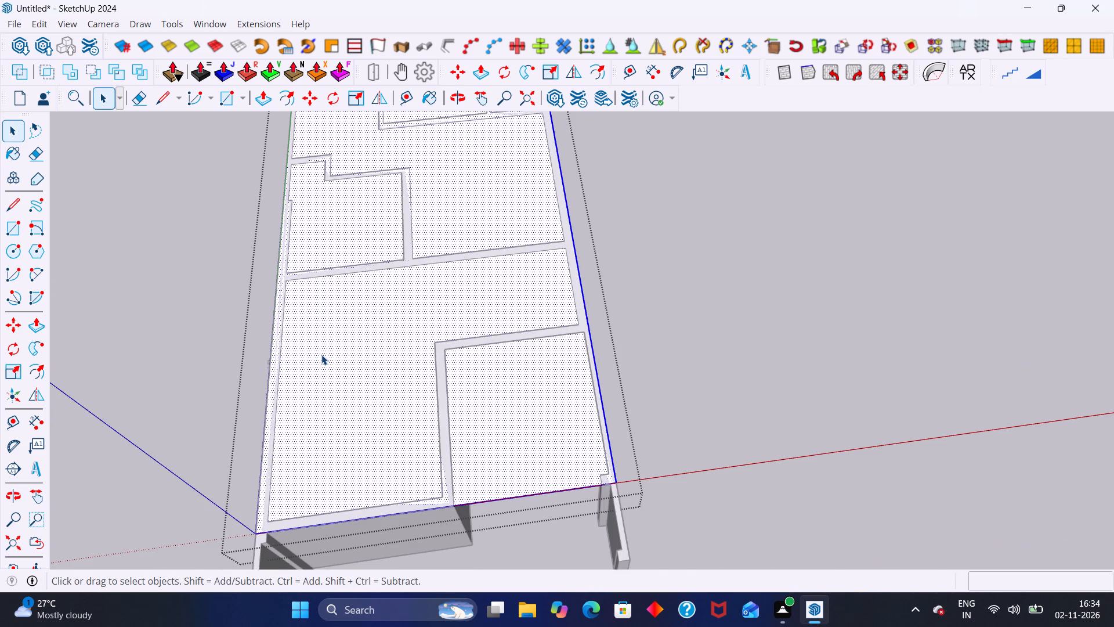
key("p")
left_click(321, 355)
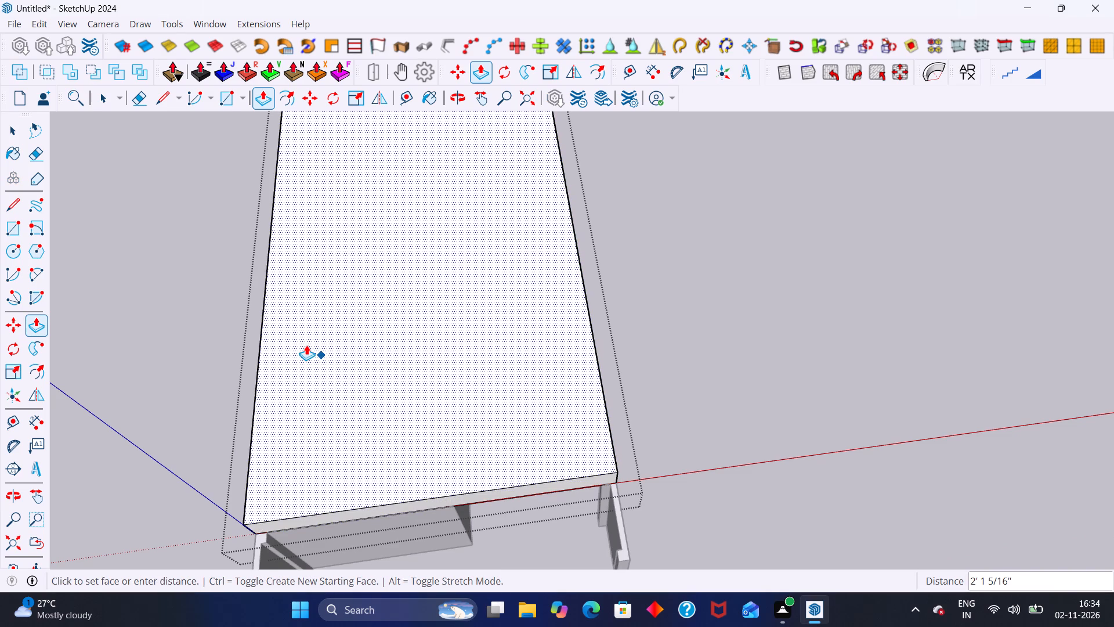
key("6")
key("Return")
scroll(665, 283, "down", 1)
middle_click_drag(666, 283, 494, 217)
middle_click(667, 338)
scroll(667, 338, "up", 1)
key("space")
left_click(720, 347)
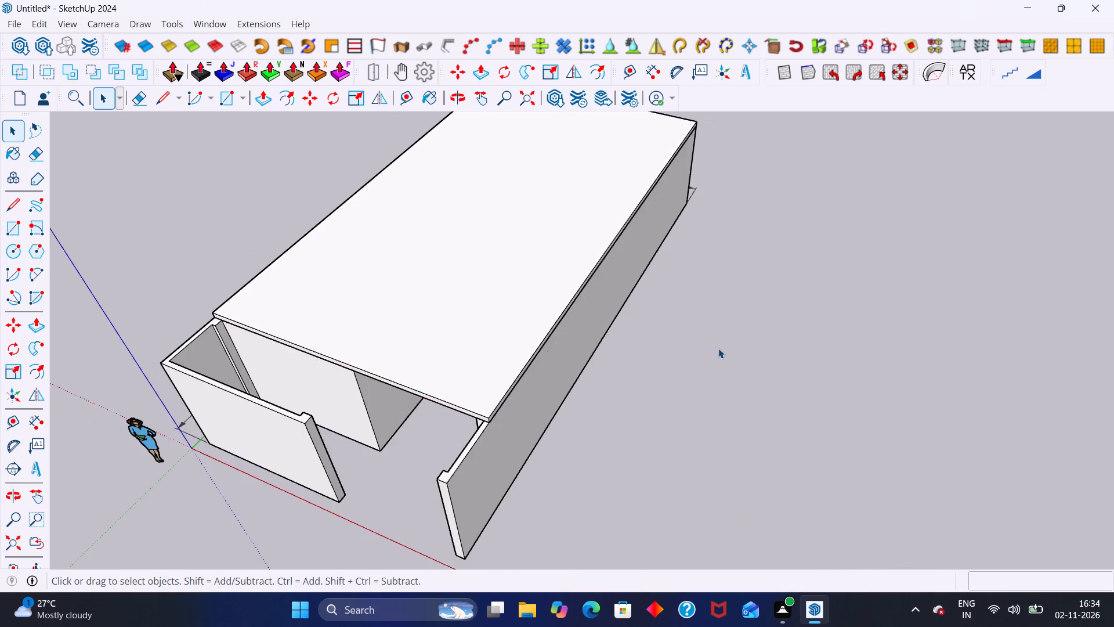
Copy the walls, roof slab and dimensions, leaving out the human figure, 10' straight up onto the ground-floor wall tops.
scroll(664, 360, "down", 4)
middle_click_drag(613, 370, 559, 284)
scroll(316, 276, "down", 4)
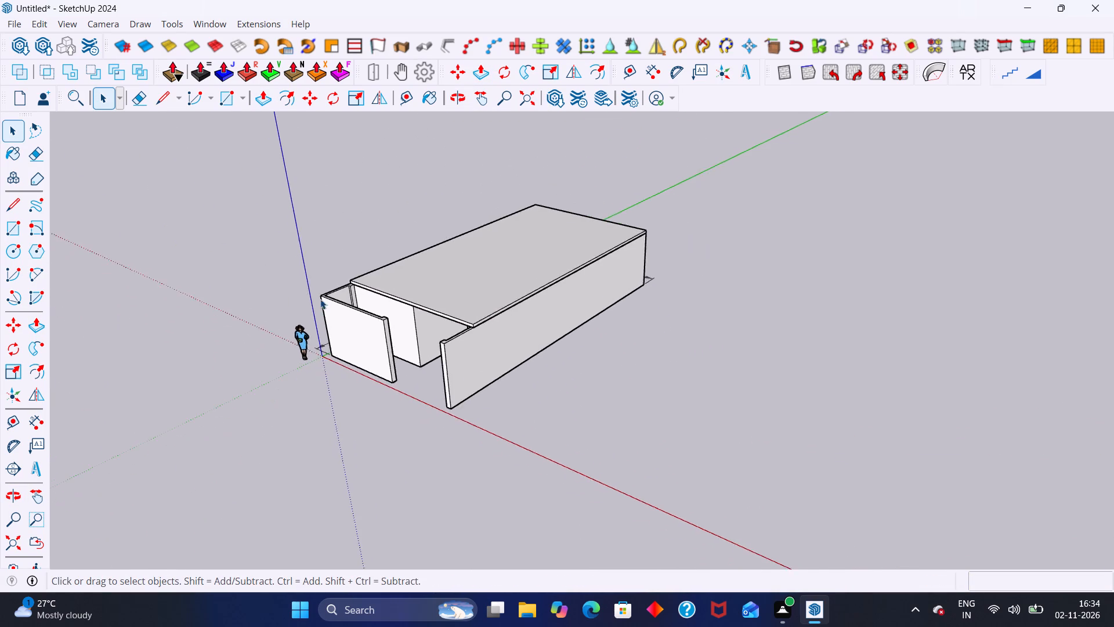
middle_click_drag(314, 292, 535, 377)
left_click_drag(345, 145, 840, 589)
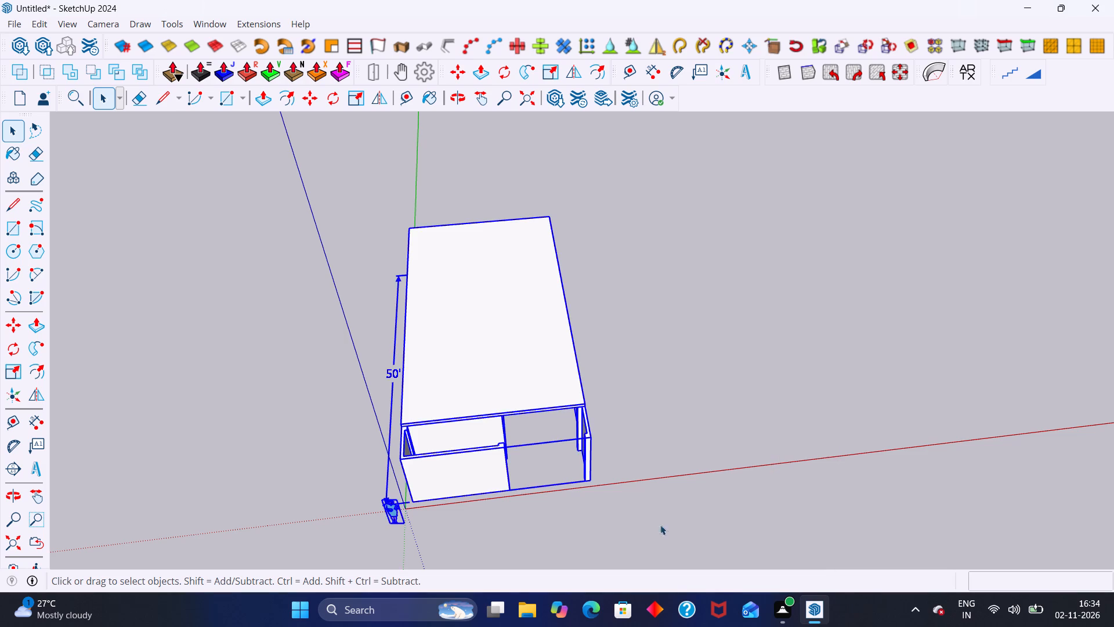
middle_click_drag(570, 415, 433, 333)
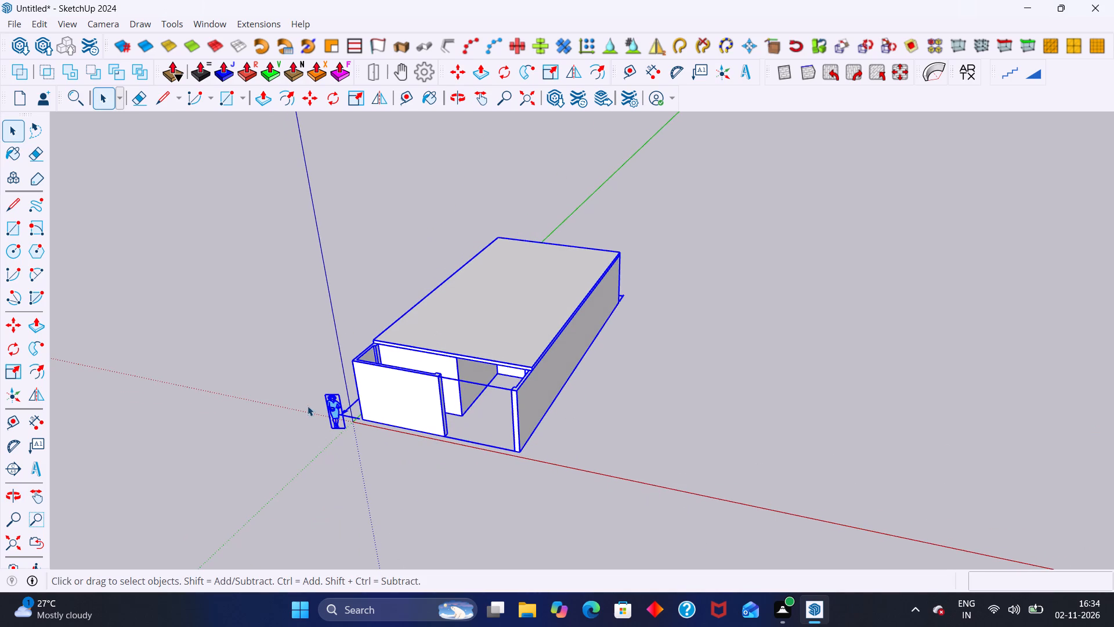
left_click(328, 402, "shift")
scroll(329, 398, "up", 4)
scroll(390, 420, "up", 1)
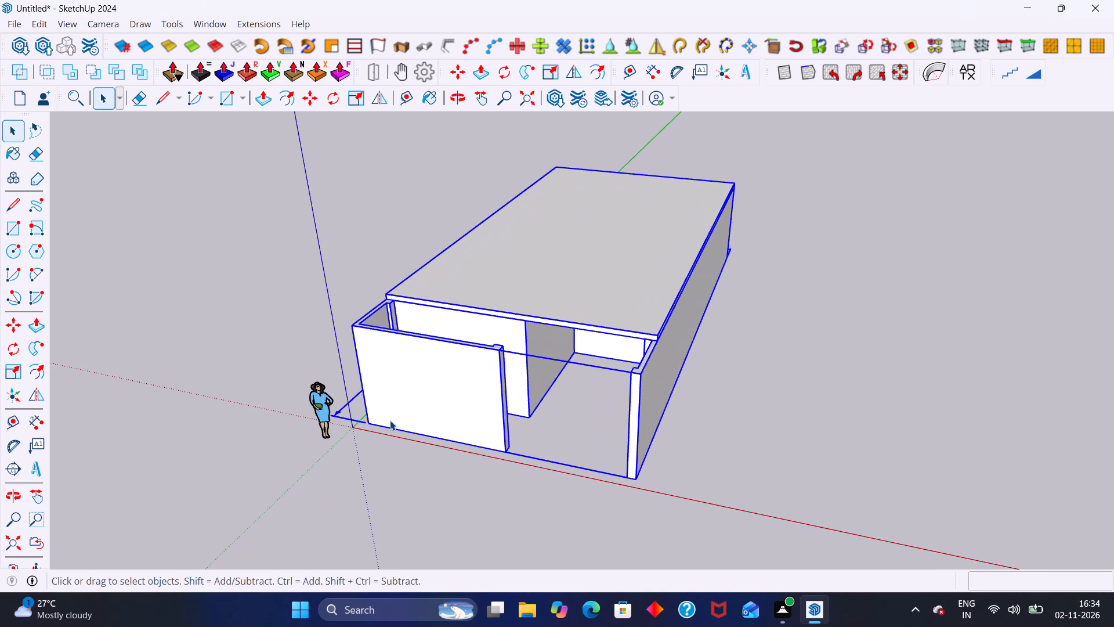
key("m")
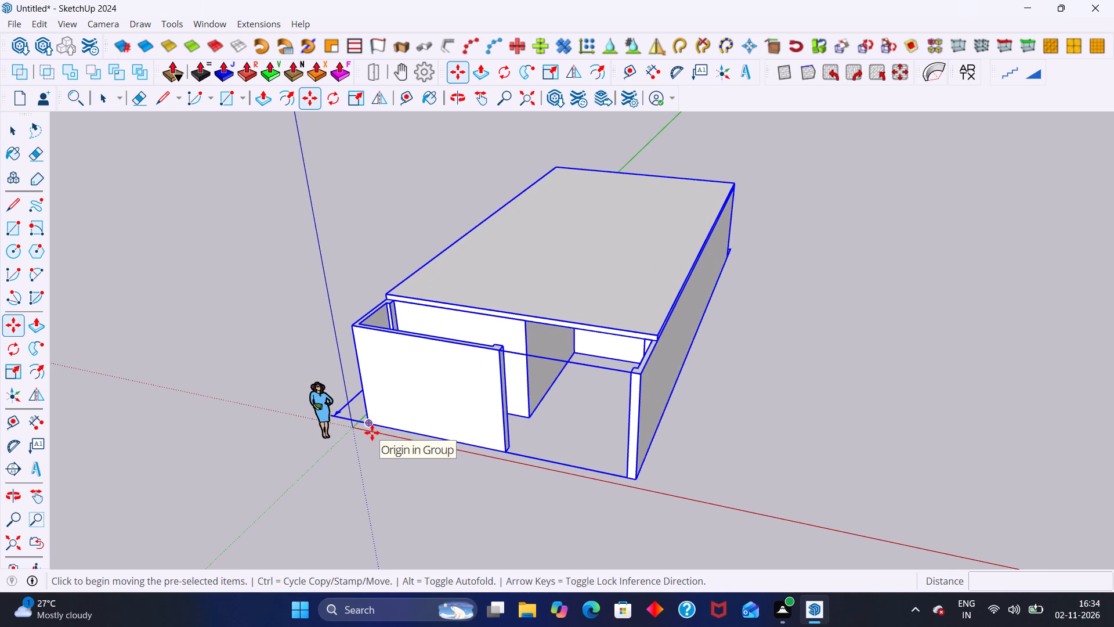
left_click(372, 433)
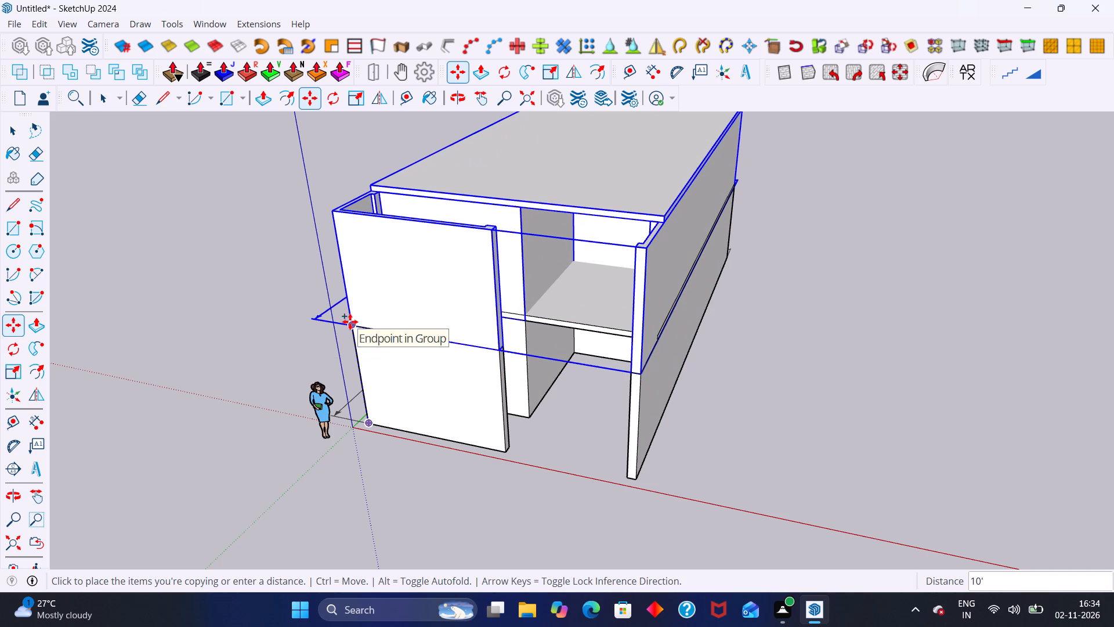
middle_click_drag(350, 322, 317, 250)
middle_click(317, 250)
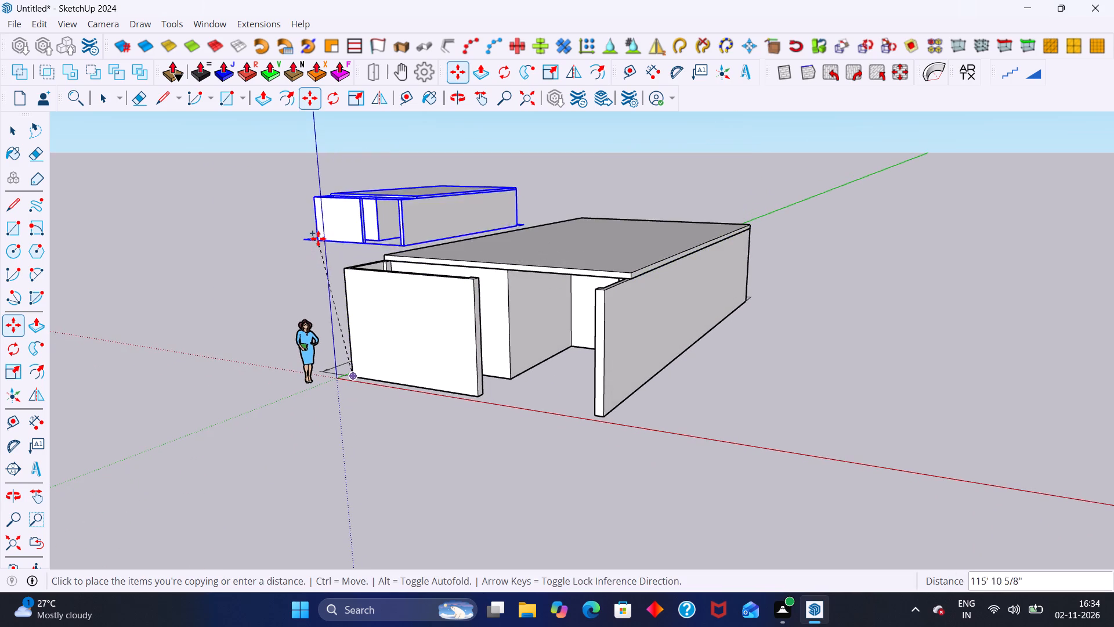
left_click(345, 265)
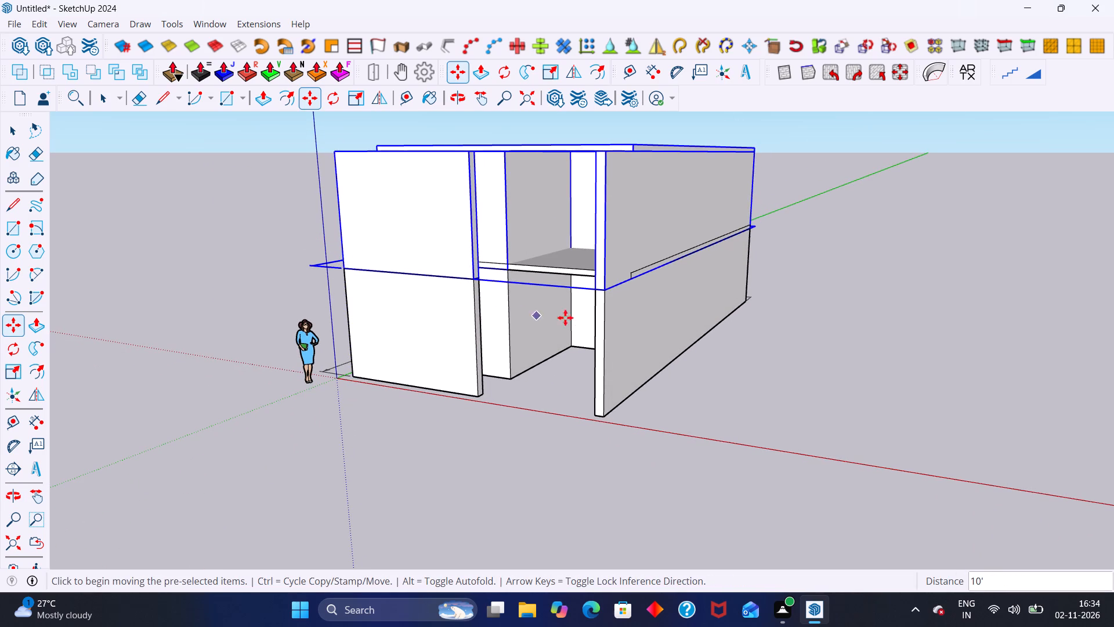
Move the copied upper floor up 6" from its rear bottom corner to the top of the ground-floor roof slab, and clear the selection.
middle_click_drag(656, 316, 453, 296)
middle_click_drag(613, 258, 516, 277)
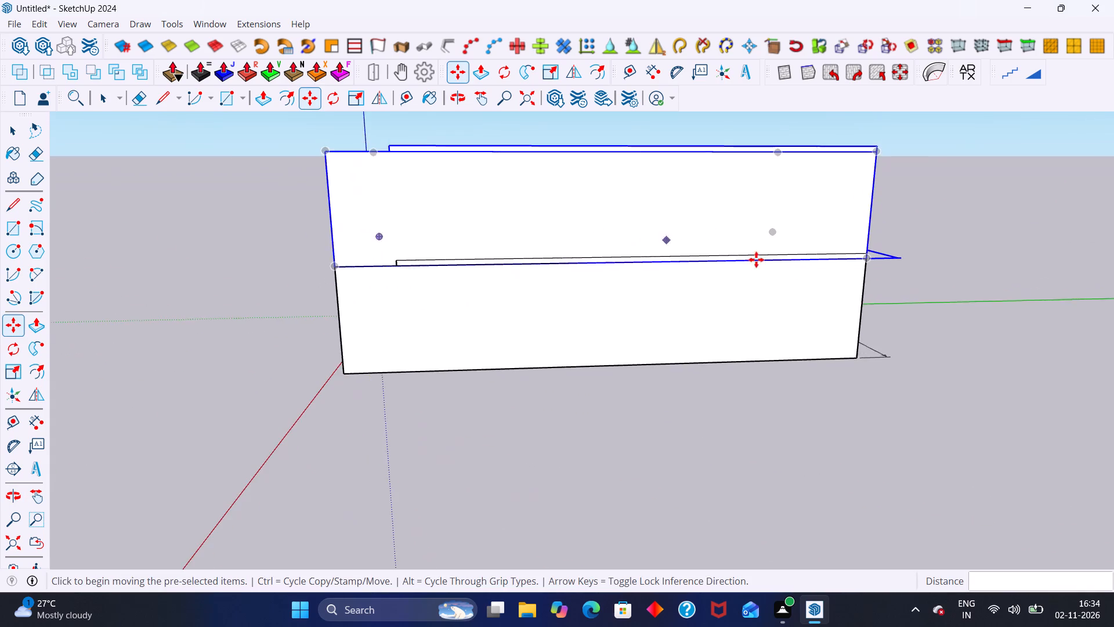
scroll(804, 270, "up", 2)
middle_click_drag(805, 272, 619, 278)
scroll(636, 279, "up", 1)
scroll(865, 294, "up", 5)
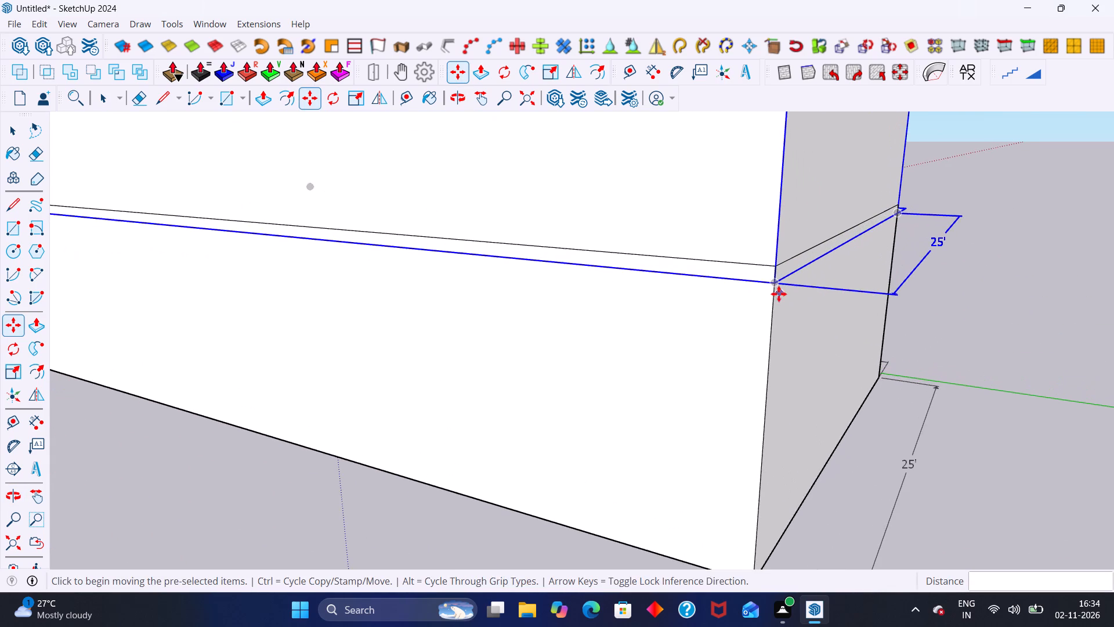
left_click(772, 282)
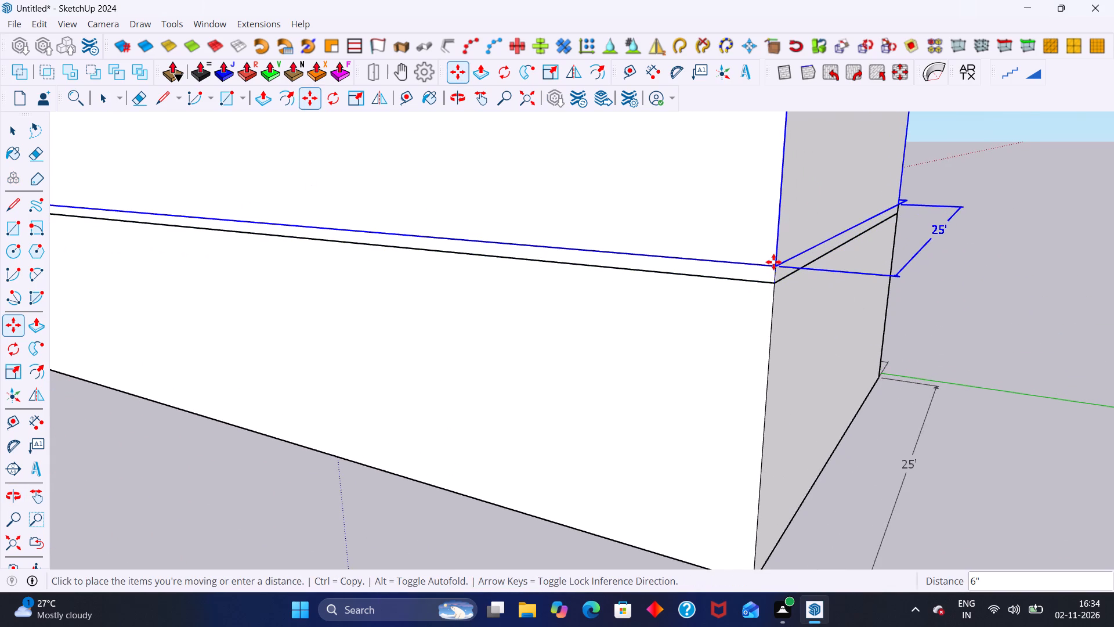
left_click(773, 262)
scroll(634, 290, "down", 10)
key("space")
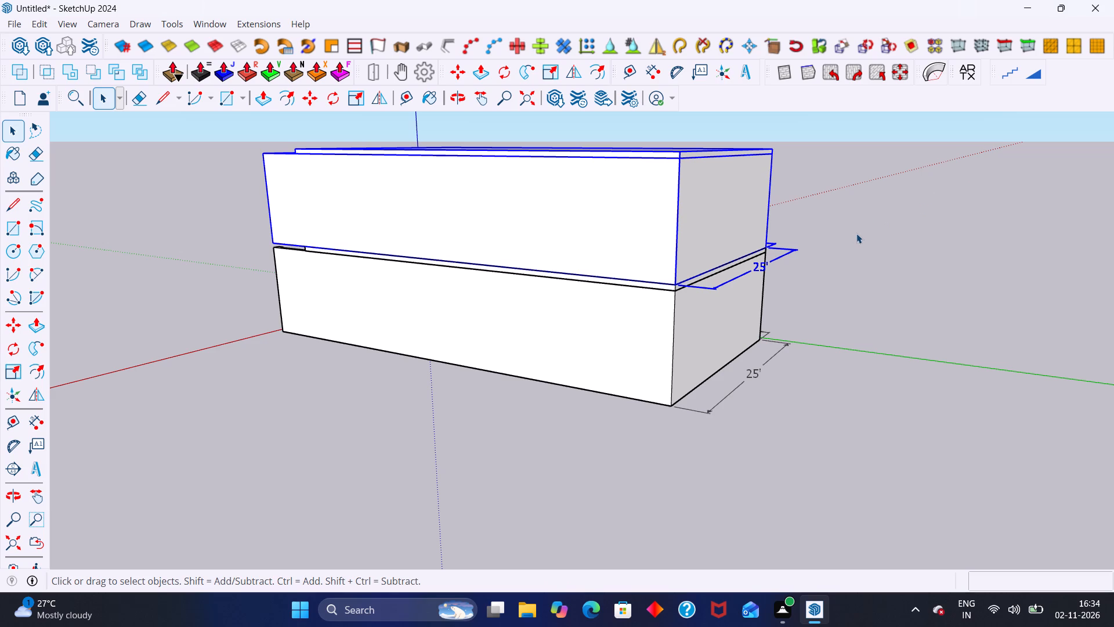
key("space")
left_click(881, 226)
middle_click_drag(535, 304, 880, 355)
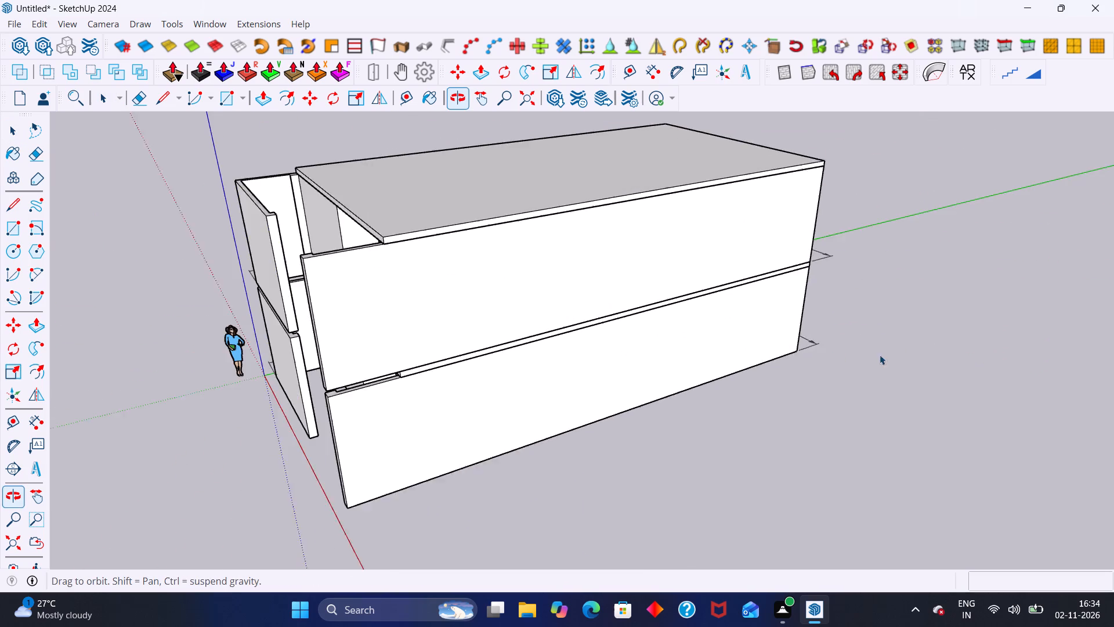
Open the slab group between the two floors, examine its top face inside the front room, and close the group.
middle_click_drag(880, 355, 874, 355)
middle_click_drag(384, 308, 746, 250)
scroll(533, 306, "up", 1)
middle_click_drag(520, 301, 318, 309)
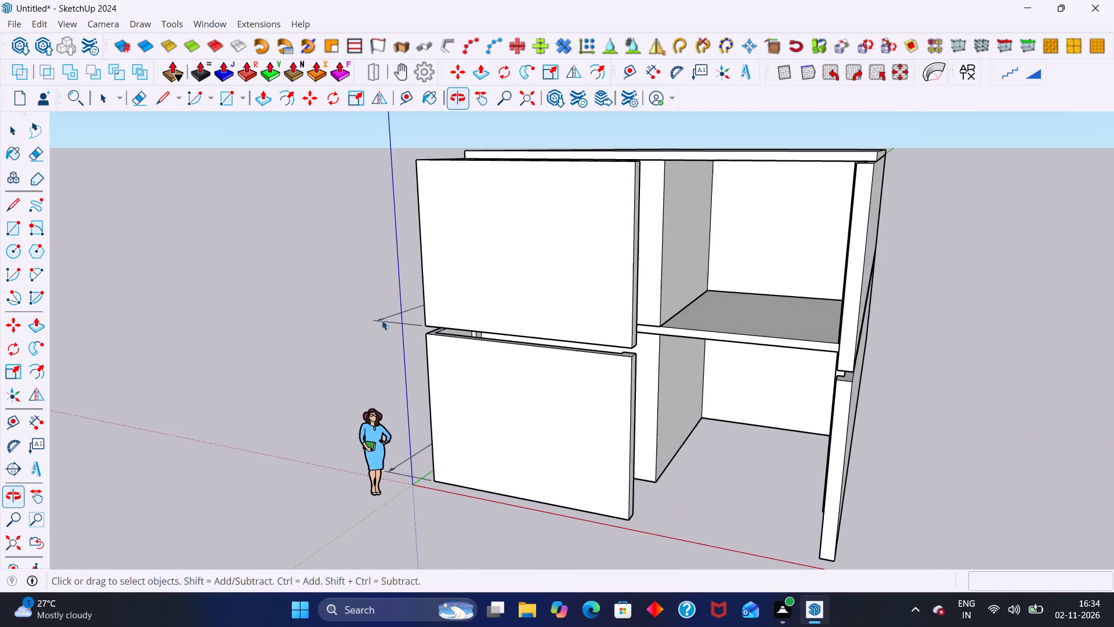
scroll(674, 389, "up", 1)
middle_click_drag(674, 389, 630, 509)
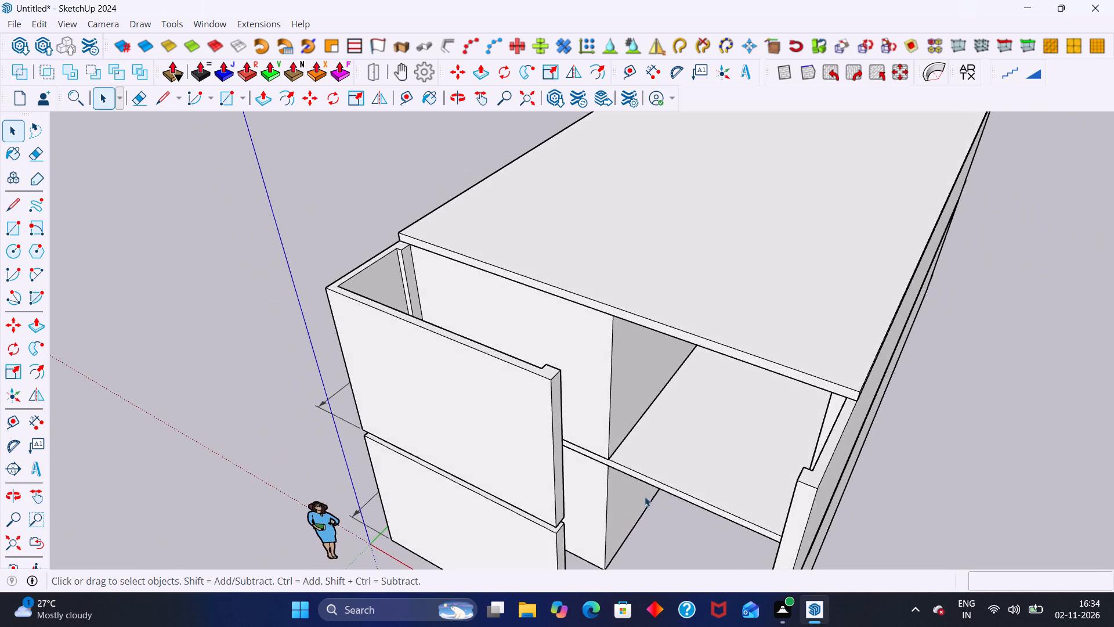
middle_click_drag(659, 435, 733, 449)
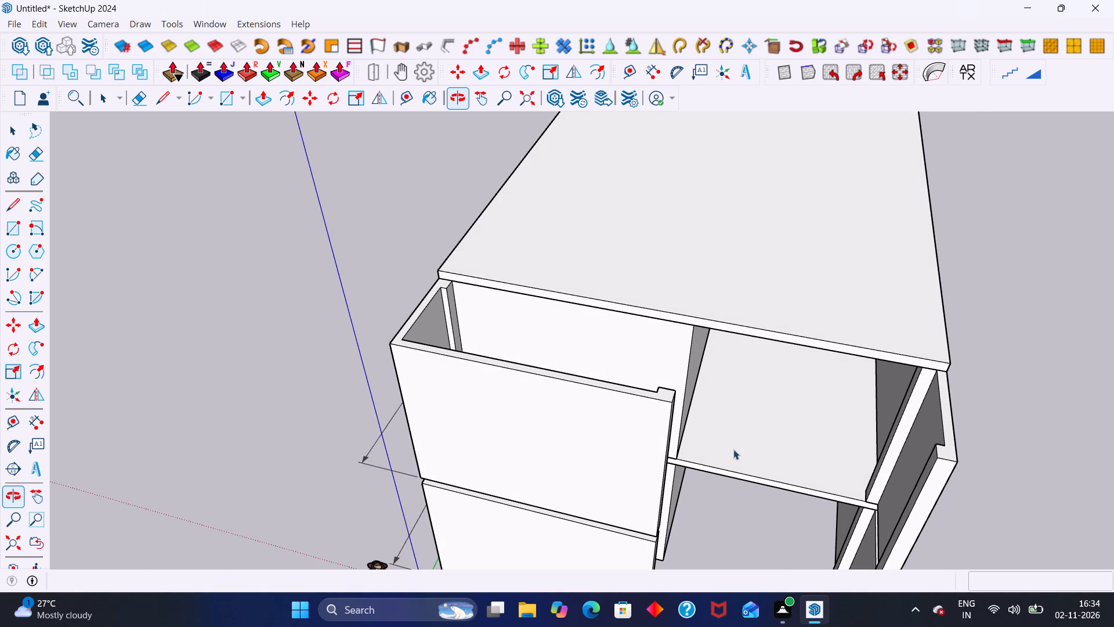
left_click(727, 446)
left_click(727, 446)
double_click(735, 441)
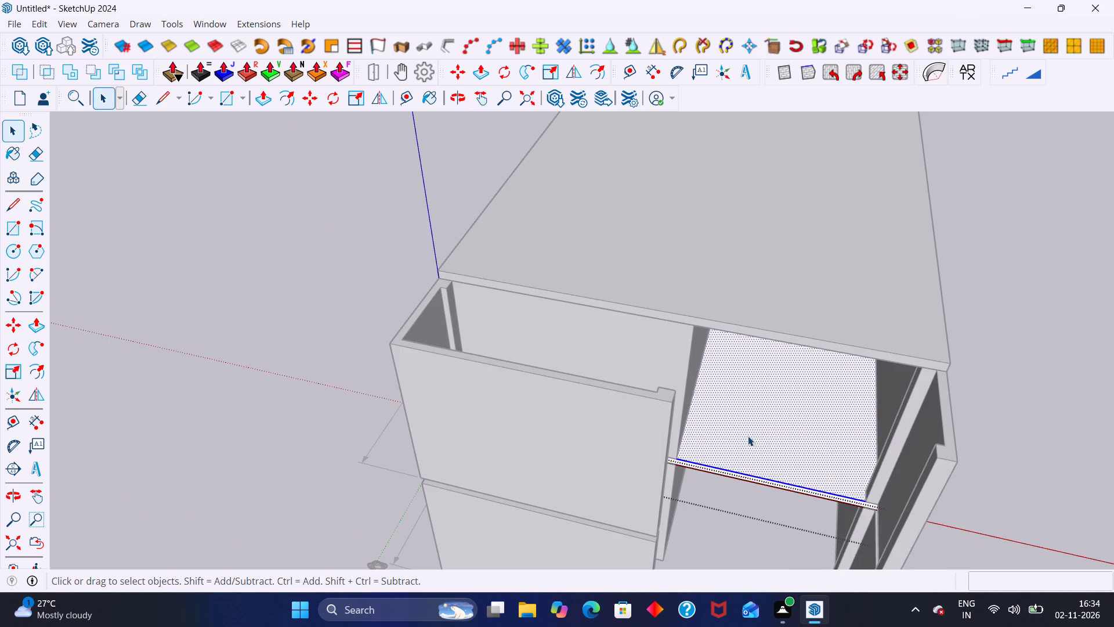
middle_click_drag(736, 429, 635, 365)
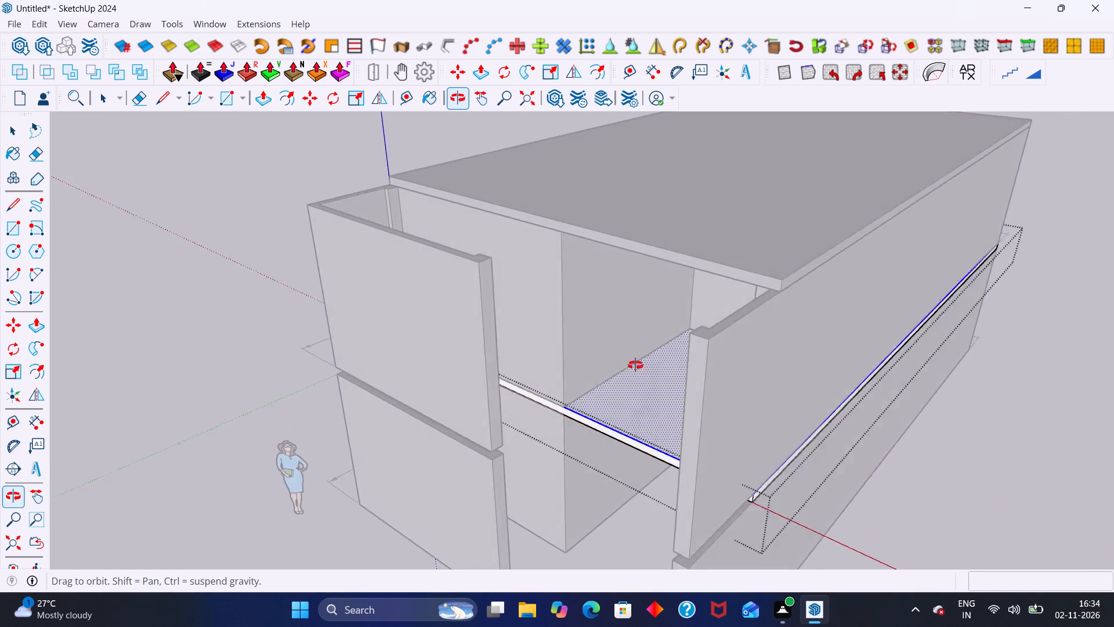
middle_click_drag(635, 365, 666, 372)
triple_click(682, 391)
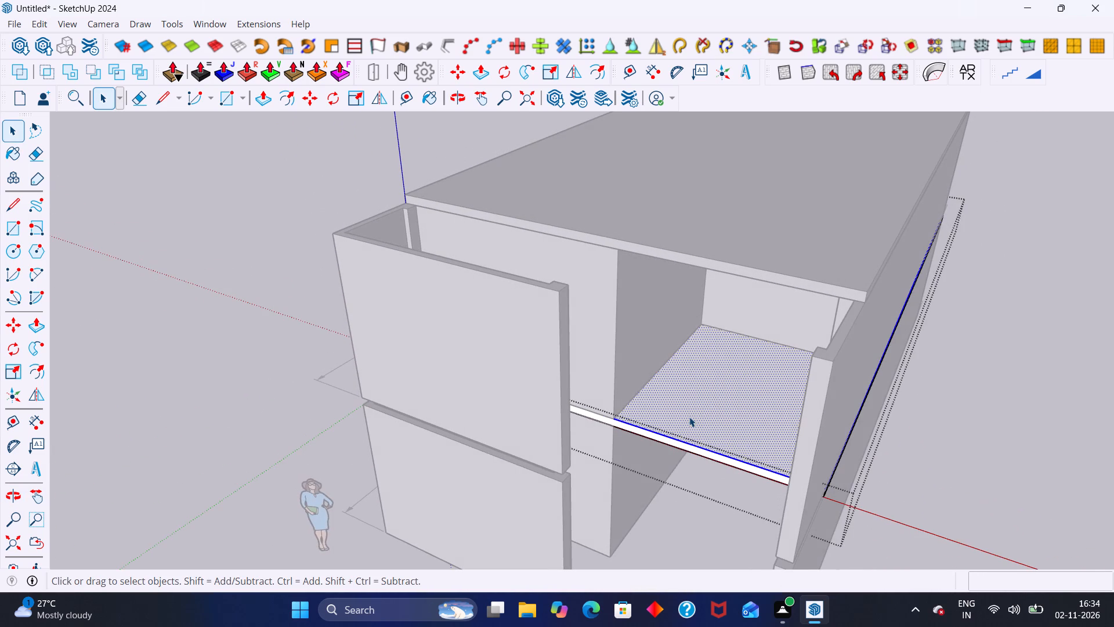
middle_click_drag(721, 440, 734, 420)
scroll(740, 403, "up", 2)
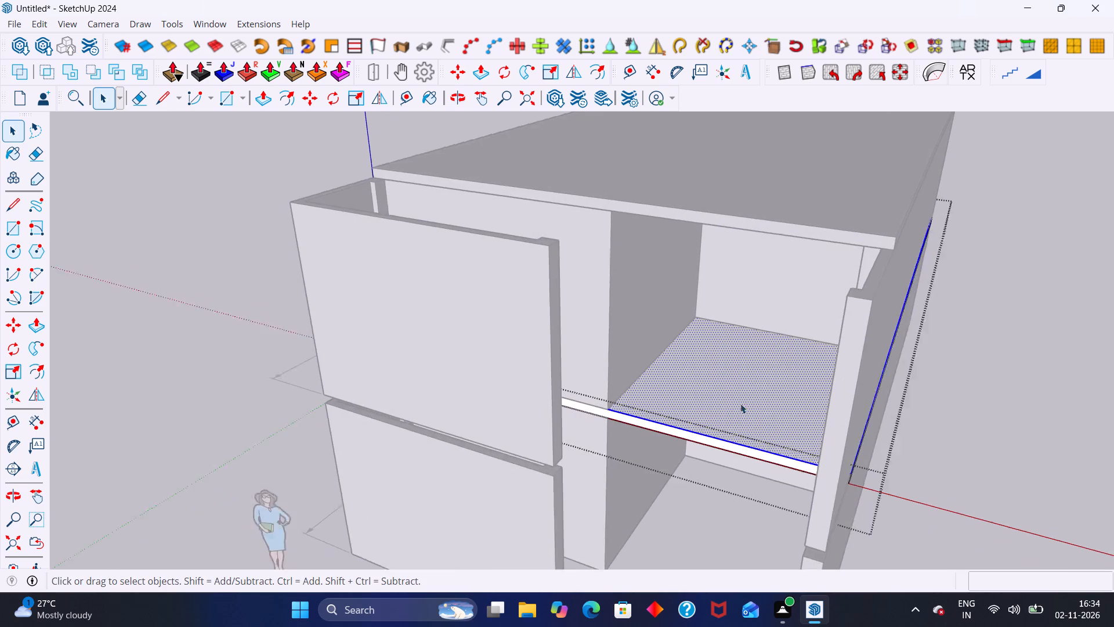
scroll(740, 403, "up", 2)
scroll(714, 402, "down", 5)
middle_click_drag(688, 405, 732, 435)
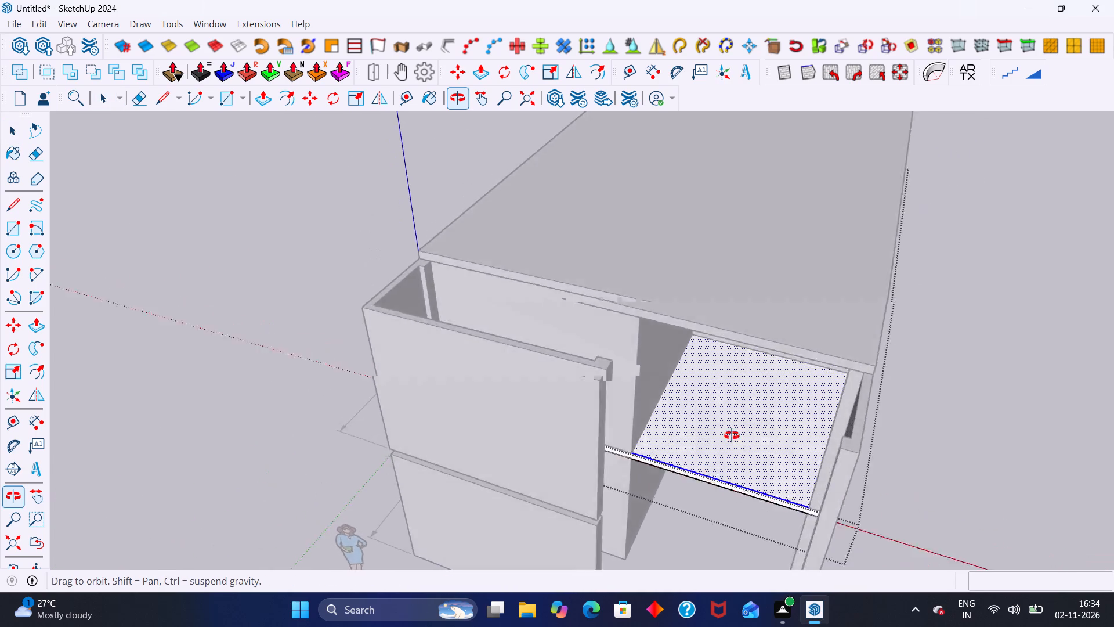
middle_click_drag(732, 435, 744, 416)
left_click(1028, 325)
Open the upper-floor wall group, examine its walls at the front corner beside the roof slab, and close the group.
scroll(854, 350, "down", 7)
middle_click_drag(787, 341, 791, 333)
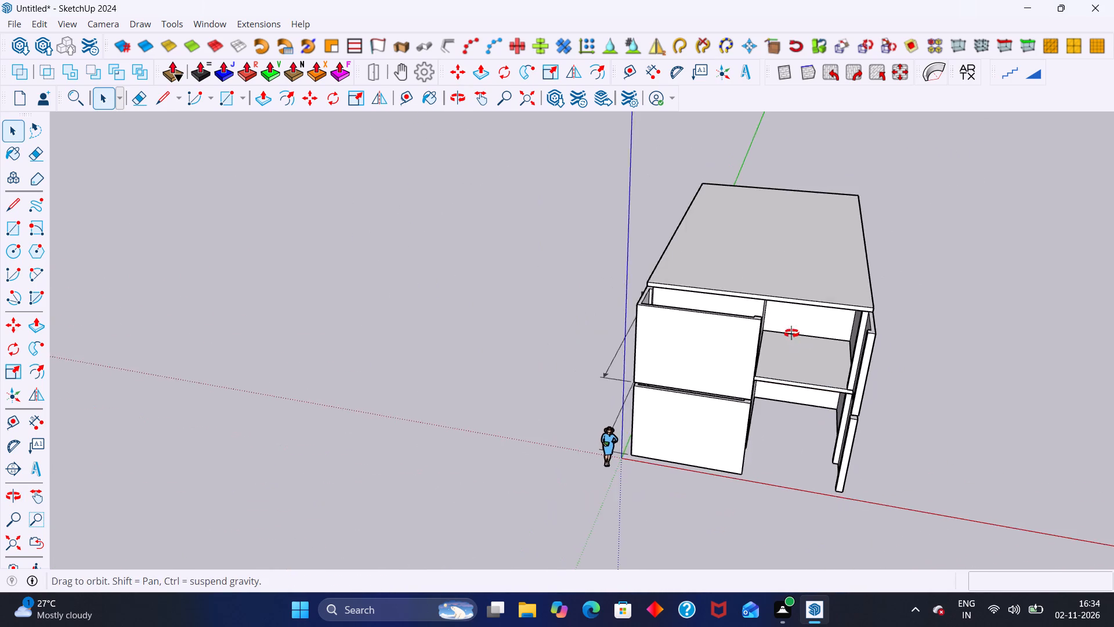
middle_click_drag(791, 333, 824, 280)
scroll(729, 287, "up", 2)
middle_click_drag(712, 292, 704, 466)
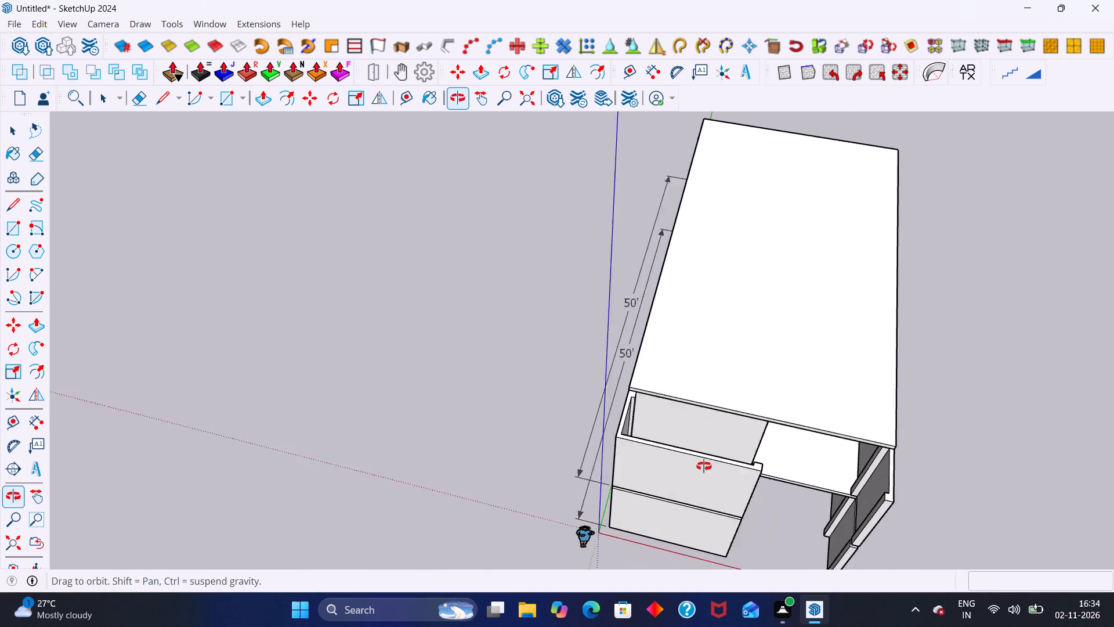
middle_click_drag(704, 466, 712, 459)
middle_click_drag(659, 383, 650, 439)
scroll(642, 416, "up", 8)
triple_click(639, 418)
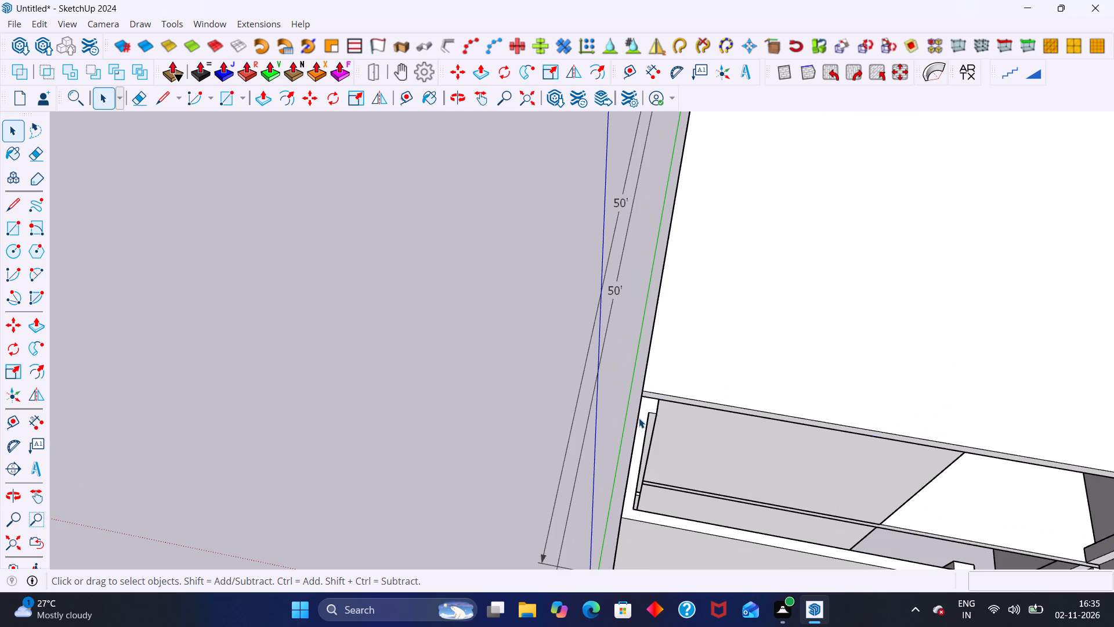
triple_click(639, 418)
left_click(636, 438)
scroll(601, 355, "down", 8)
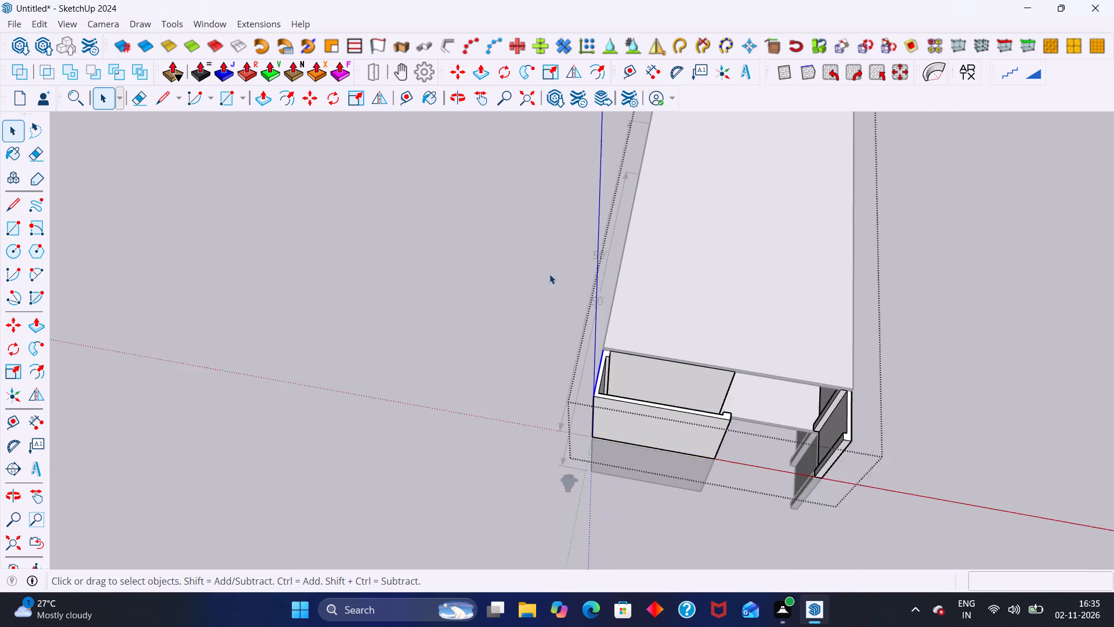
scroll(549, 274, "down", 1)
middle_click_drag(573, 335, 581, 253)
scroll(647, 381, "up", 3)
middle_click_drag(636, 337, 617, 280)
left_click(476, 318)
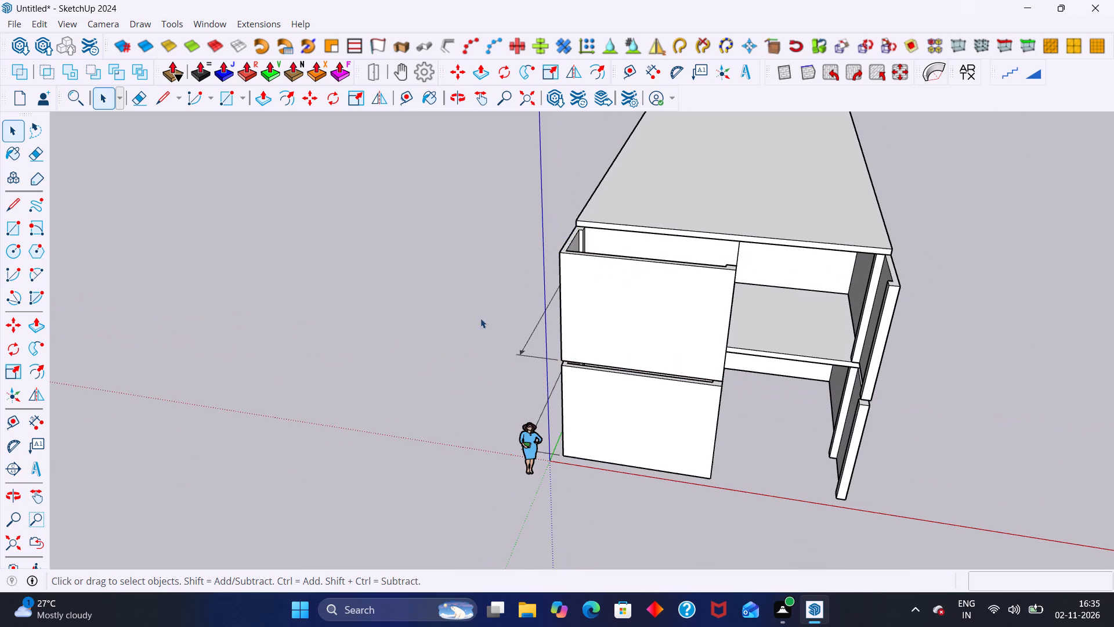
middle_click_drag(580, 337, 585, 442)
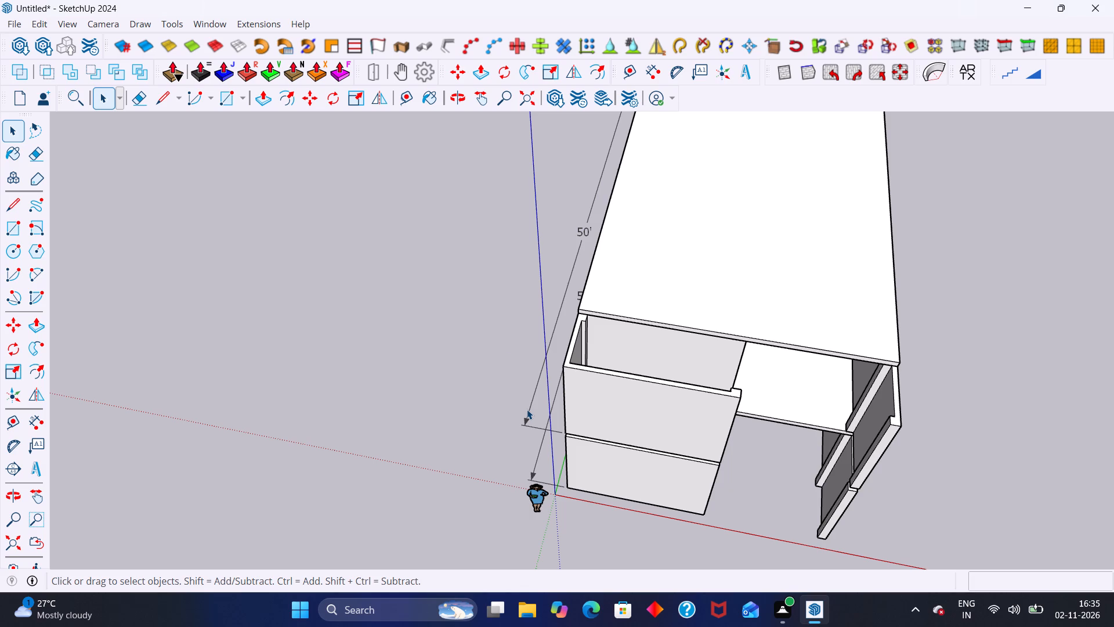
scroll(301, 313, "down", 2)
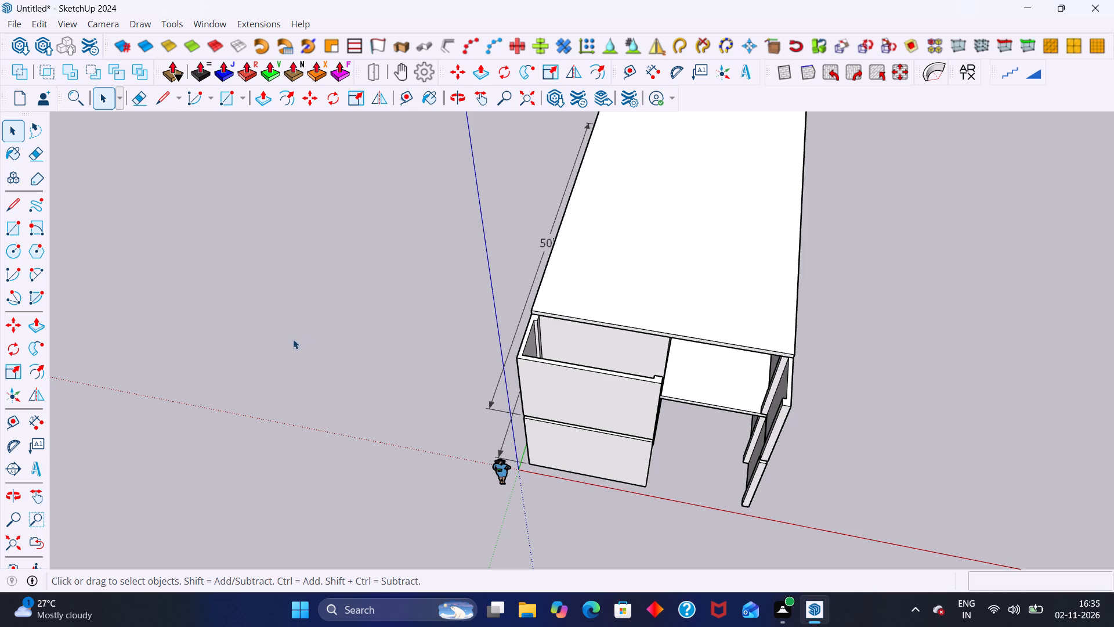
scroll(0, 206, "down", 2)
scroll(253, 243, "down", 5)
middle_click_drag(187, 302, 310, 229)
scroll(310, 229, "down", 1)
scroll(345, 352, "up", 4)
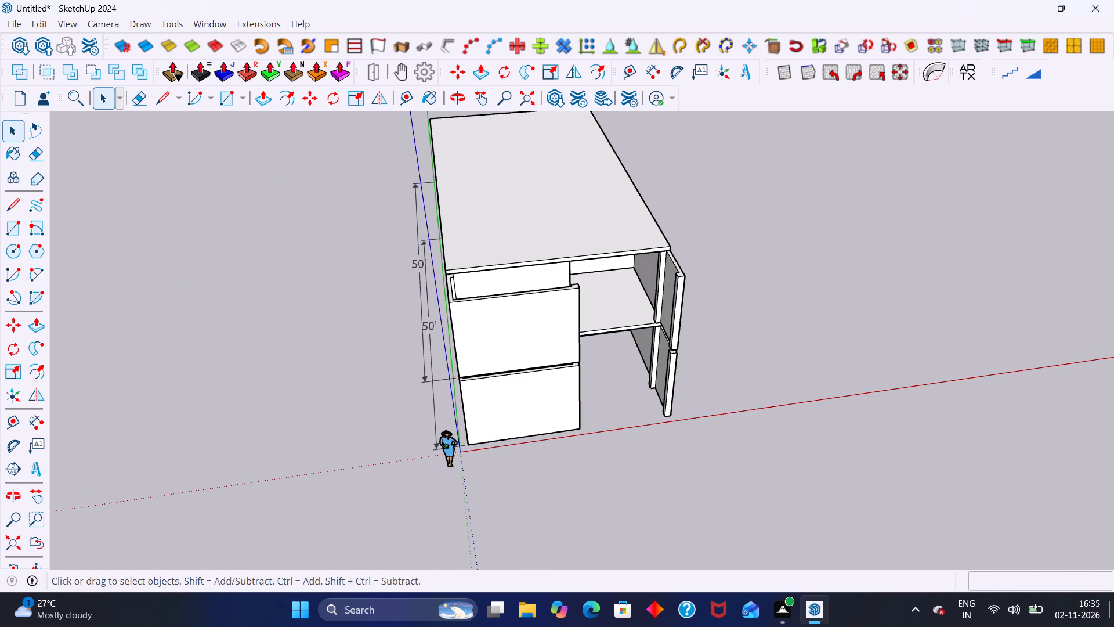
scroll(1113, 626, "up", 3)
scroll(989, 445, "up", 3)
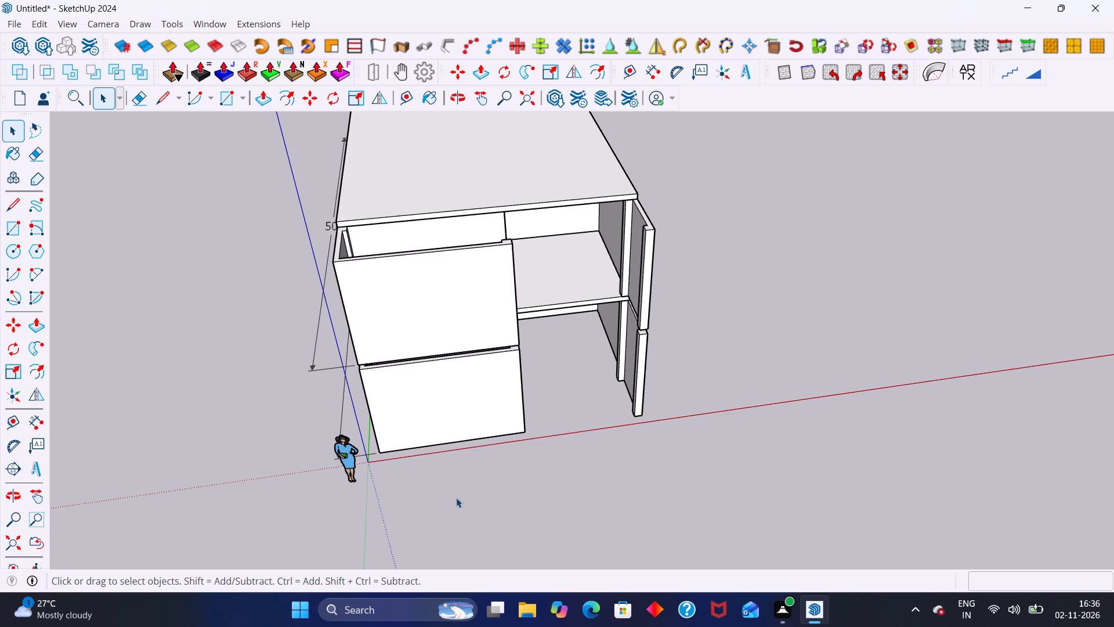
Examine the front of the two-storey model, including the open room bay and the slab between the floors.
middle_click_drag(566, 388, 390, 385)
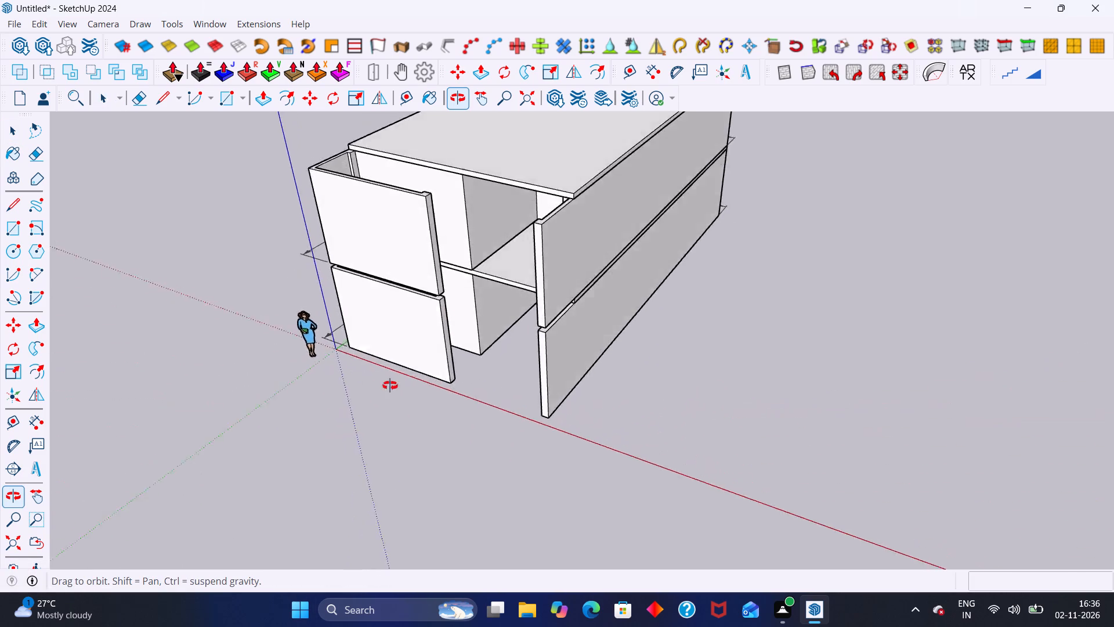
middle_click_drag(390, 385, 689, 396)
scroll(669, 248, "up", 8)
middle_click_drag(635, 256, 526, 244)
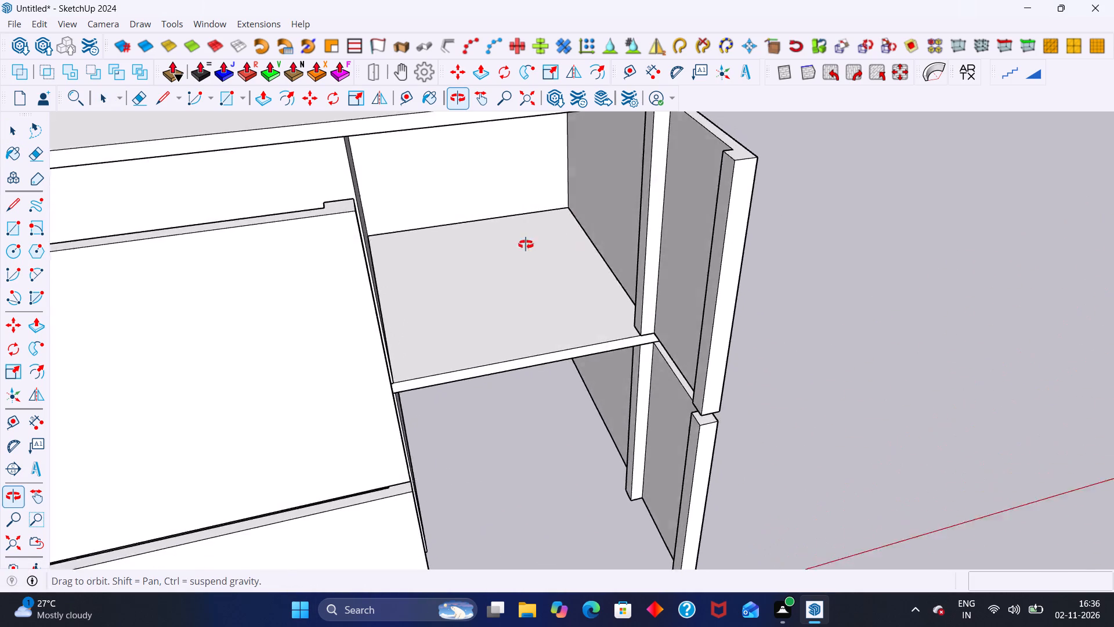
middle_click_drag(526, 244, 489, 247)
scroll(484, 244, "down", 3)
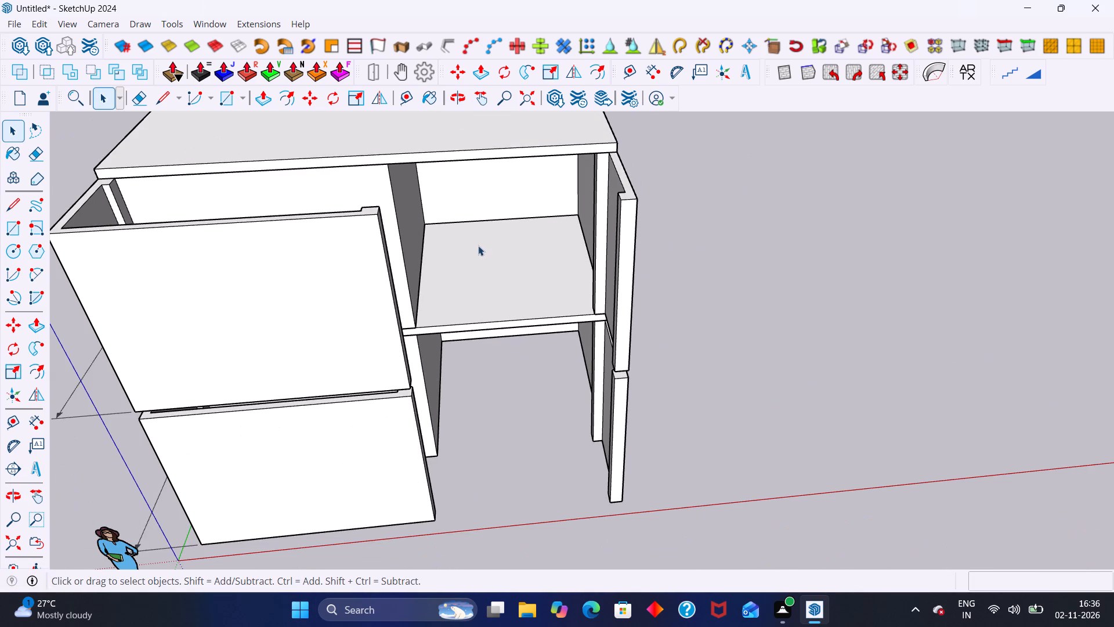
scroll(518, 293, "down", 4)
middle_click_drag(516, 297, 415, 388)
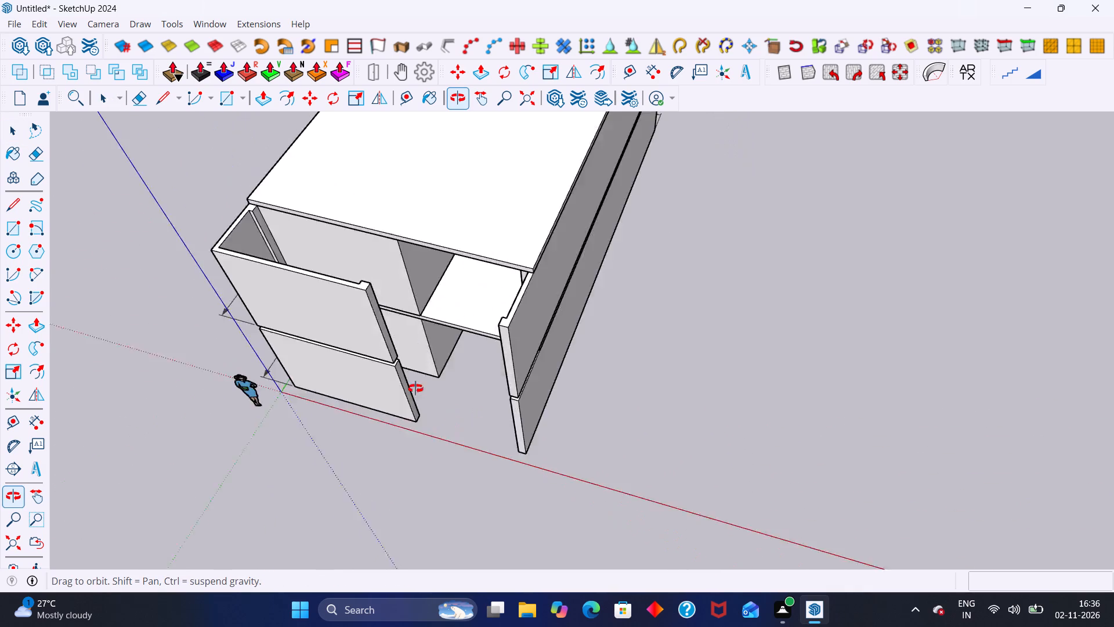
middle_click_drag(415, 388, 526, 349)
middle_click(526, 349)
scroll(495, 378, "down", 7)
middle_click_drag(482, 421, 469, 367)
scroll(479, 240, "up", 4)
middle_click_drag(460, 327, 462, 326)
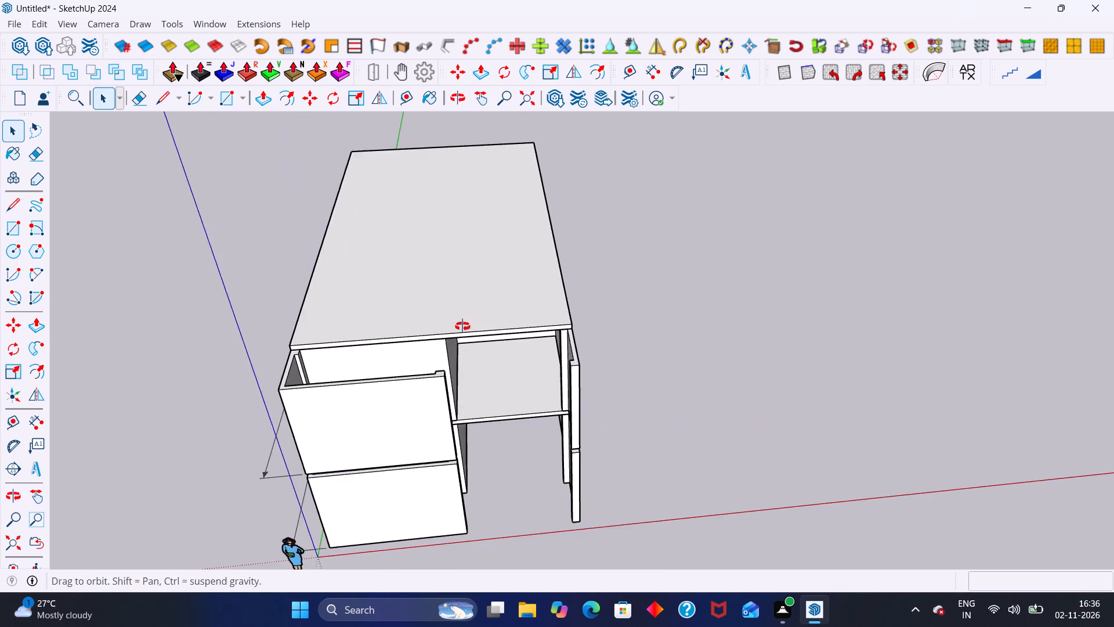
middle_click_drag(462, 326, 443, 227)
scroll(437, 286, "up", 6)
scroll(437, 333, "up", 1)
middle_click_drag(448, 344, 426, 340)
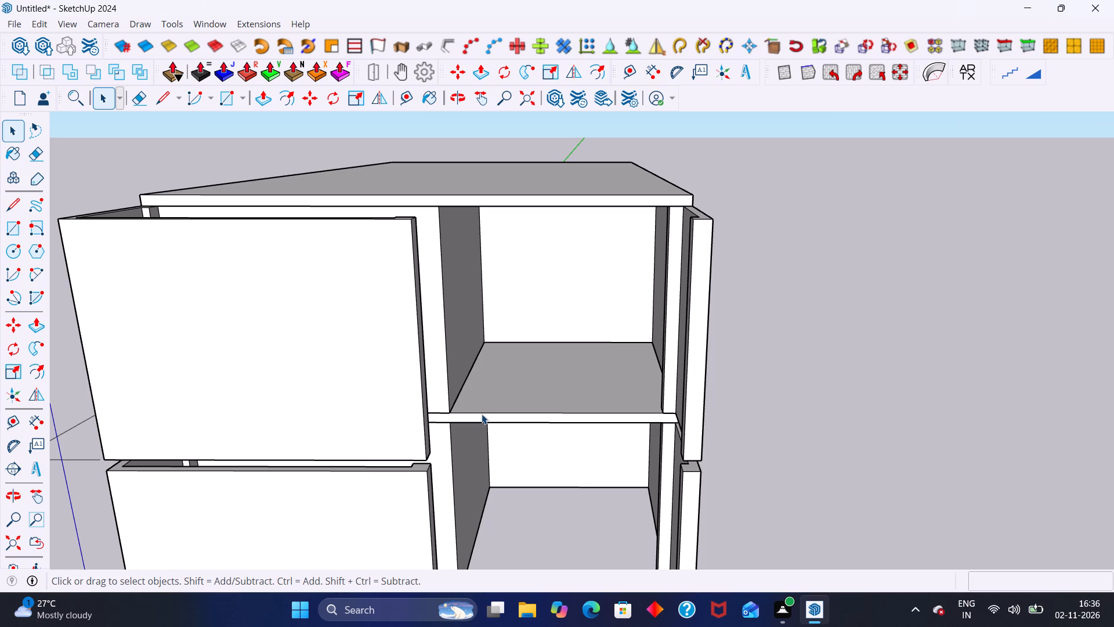
Adjust the Windows display brightness and return to the model.
left_click(1003, 614)
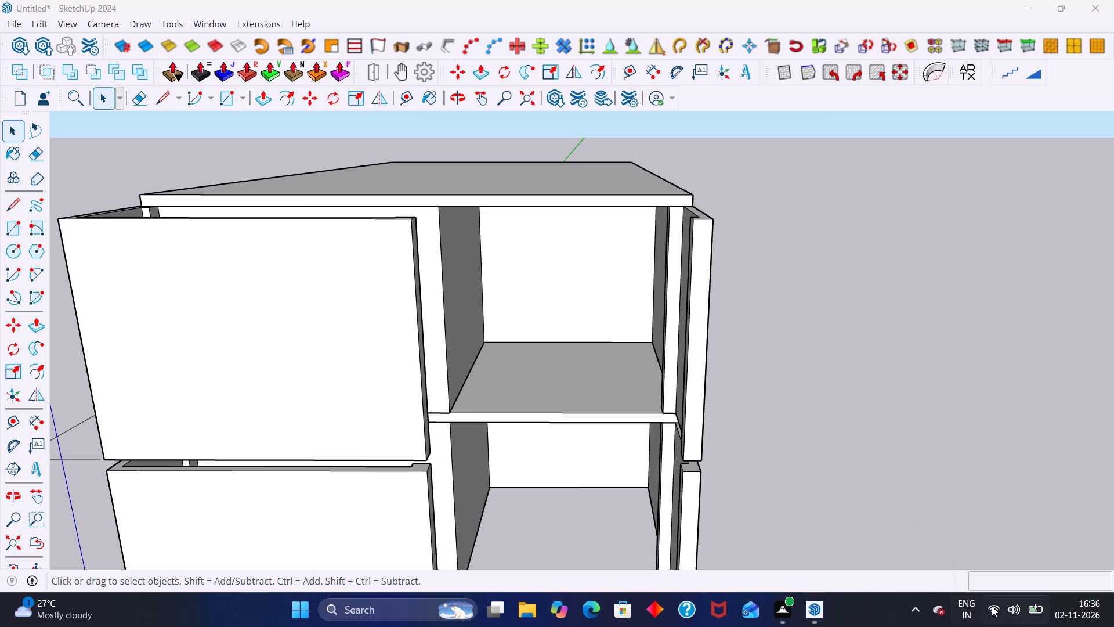
left_click(992, 606)
left_click(909, 485)
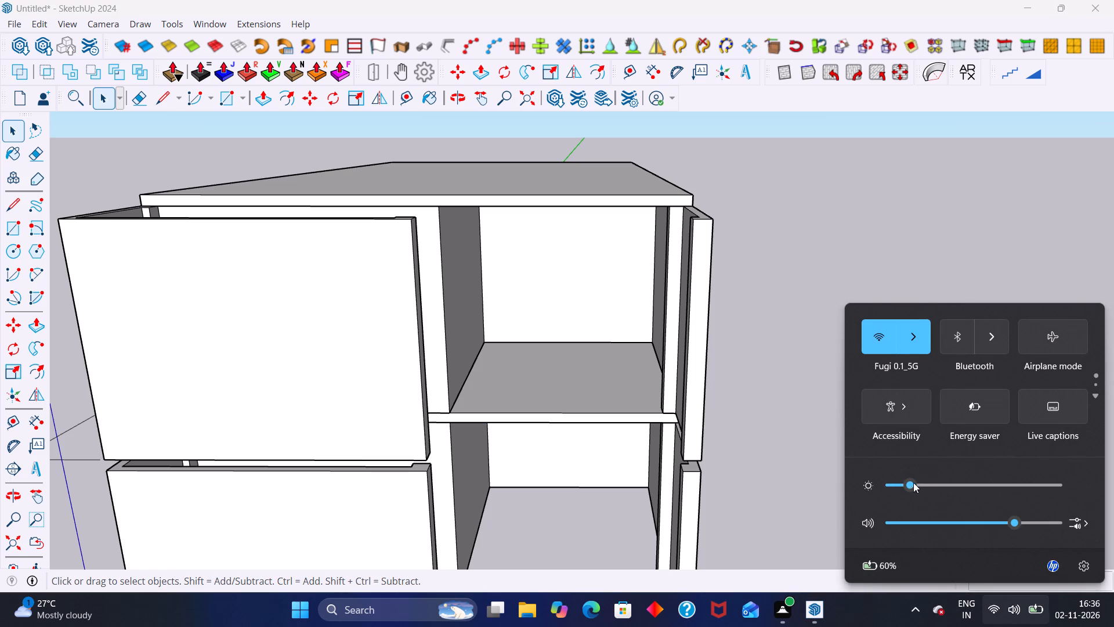
left_click(794, 384)
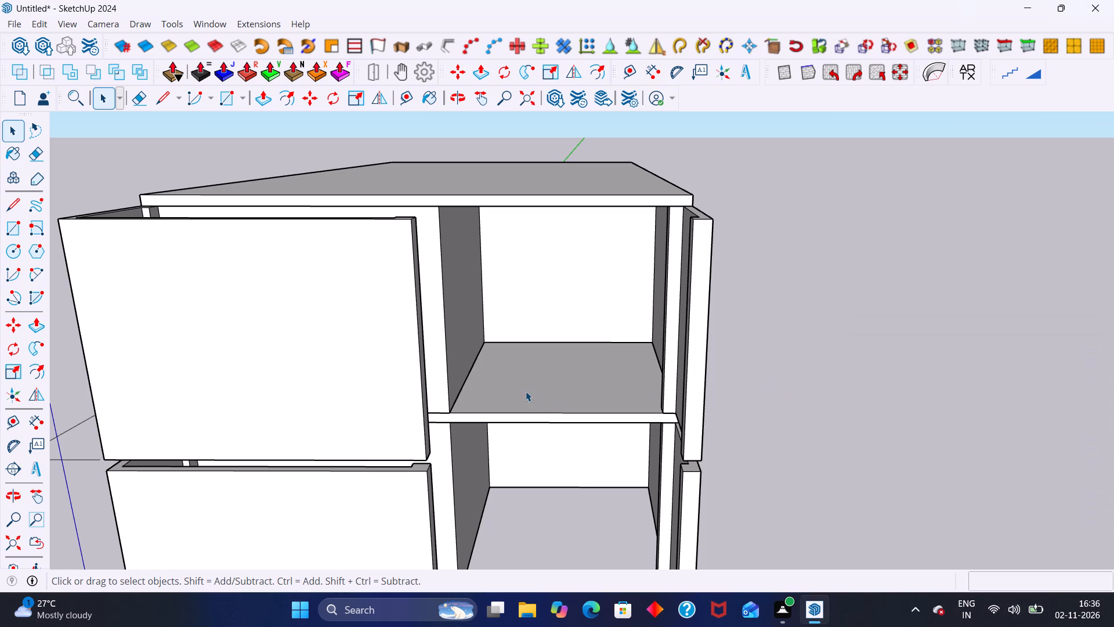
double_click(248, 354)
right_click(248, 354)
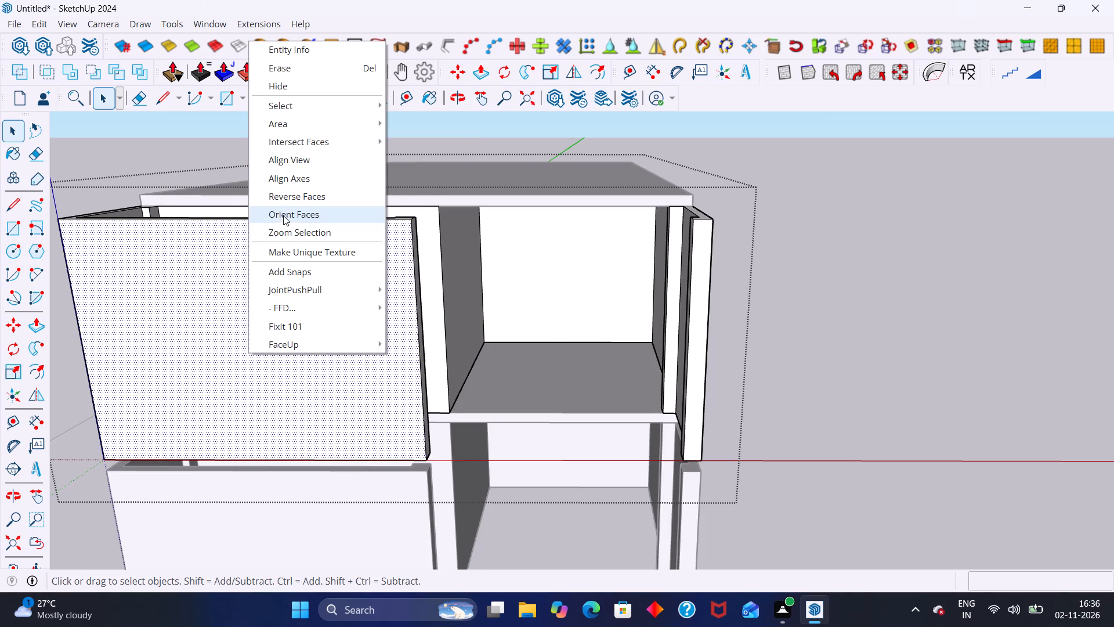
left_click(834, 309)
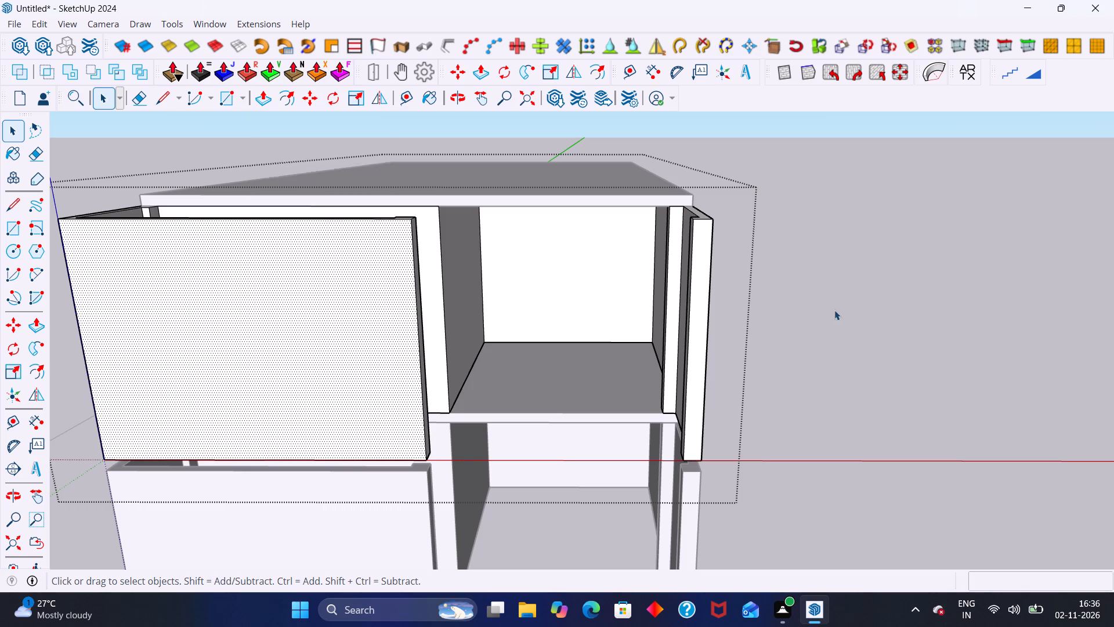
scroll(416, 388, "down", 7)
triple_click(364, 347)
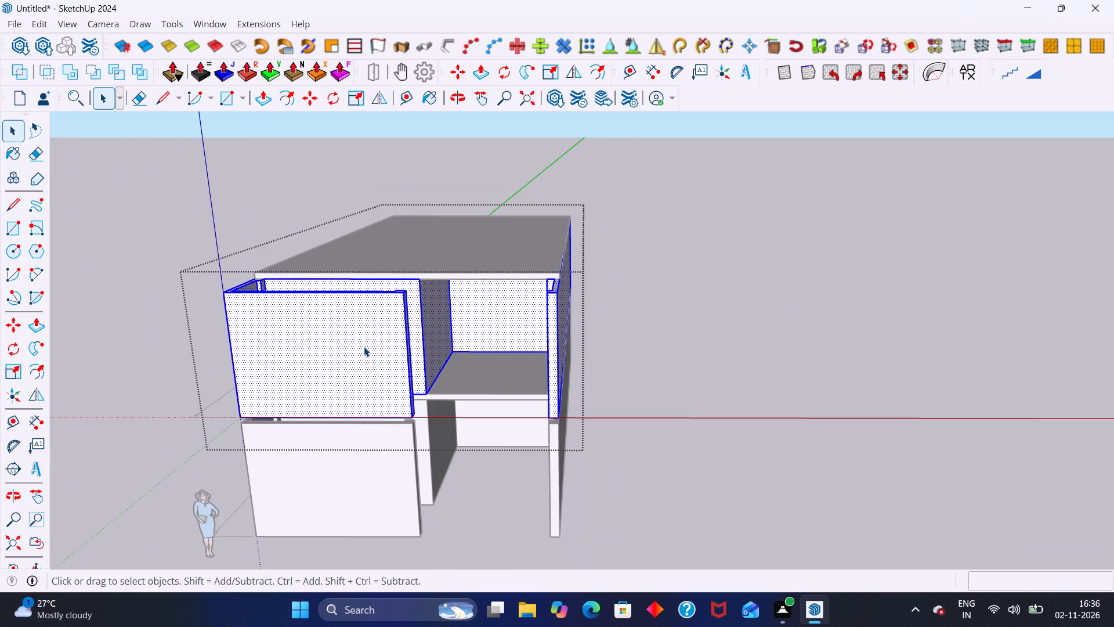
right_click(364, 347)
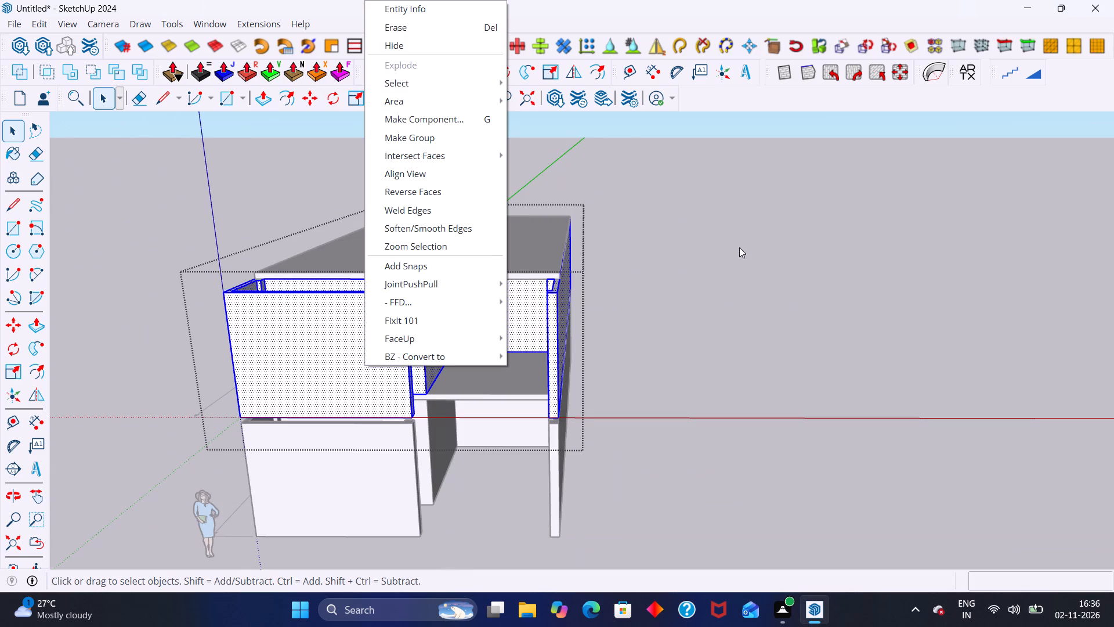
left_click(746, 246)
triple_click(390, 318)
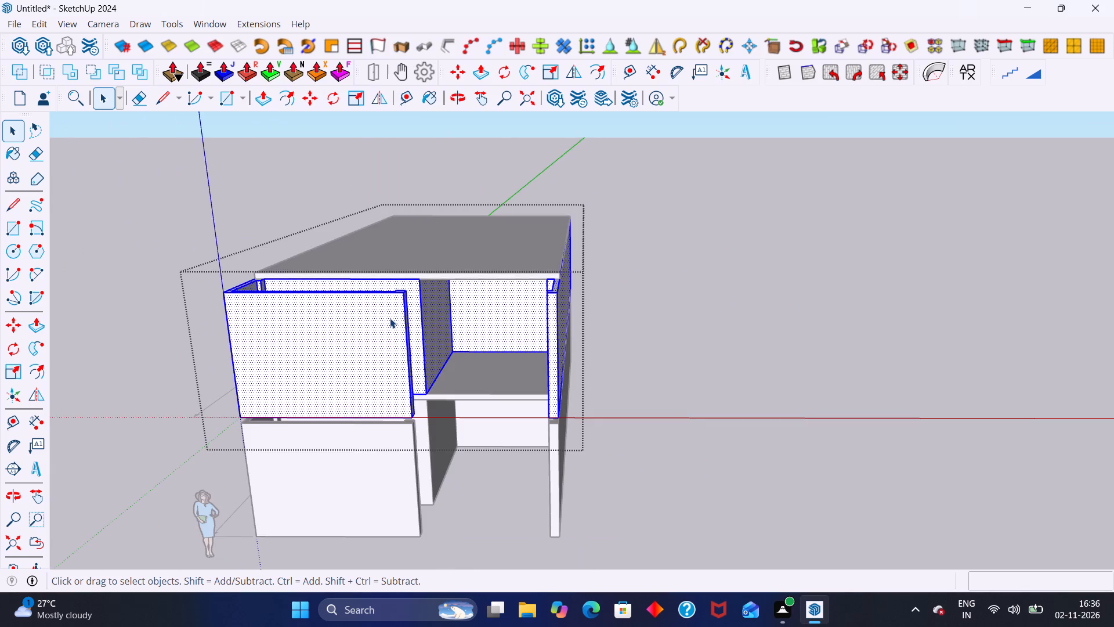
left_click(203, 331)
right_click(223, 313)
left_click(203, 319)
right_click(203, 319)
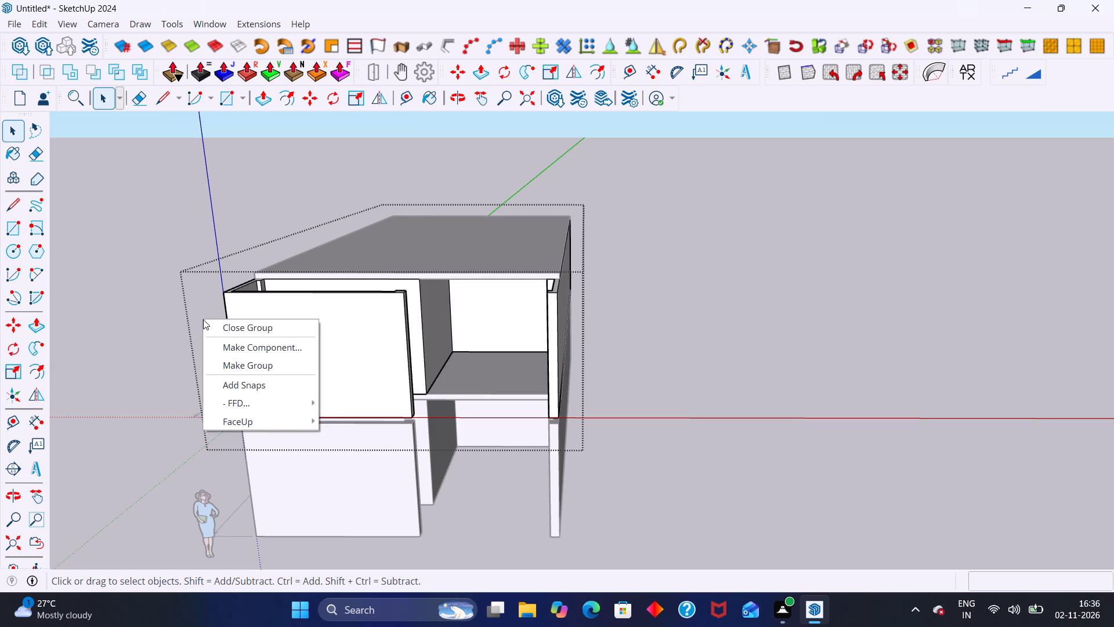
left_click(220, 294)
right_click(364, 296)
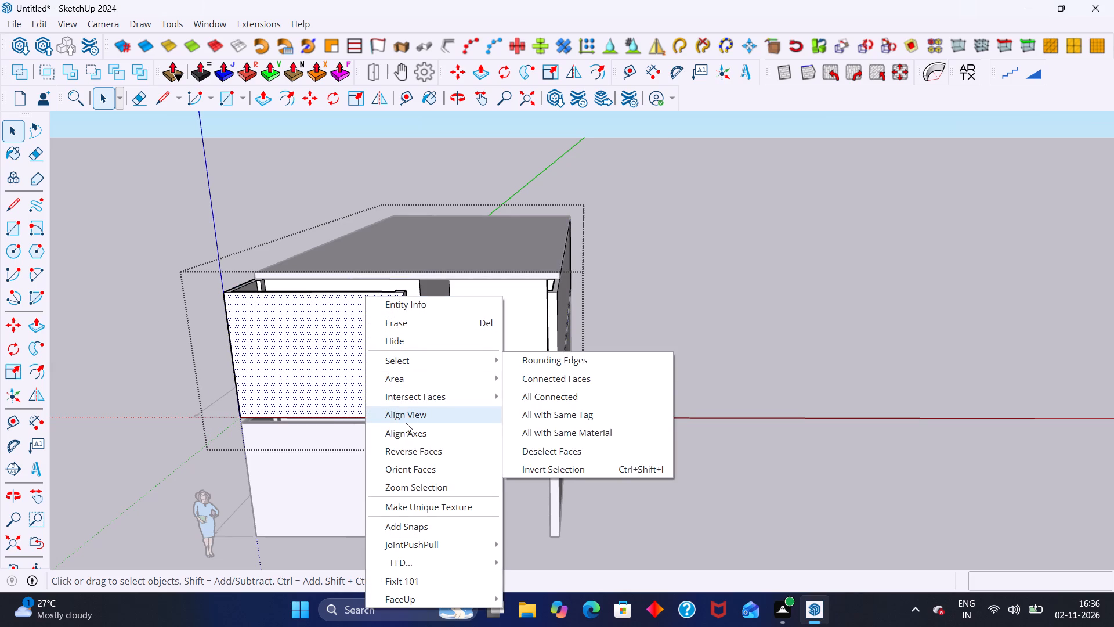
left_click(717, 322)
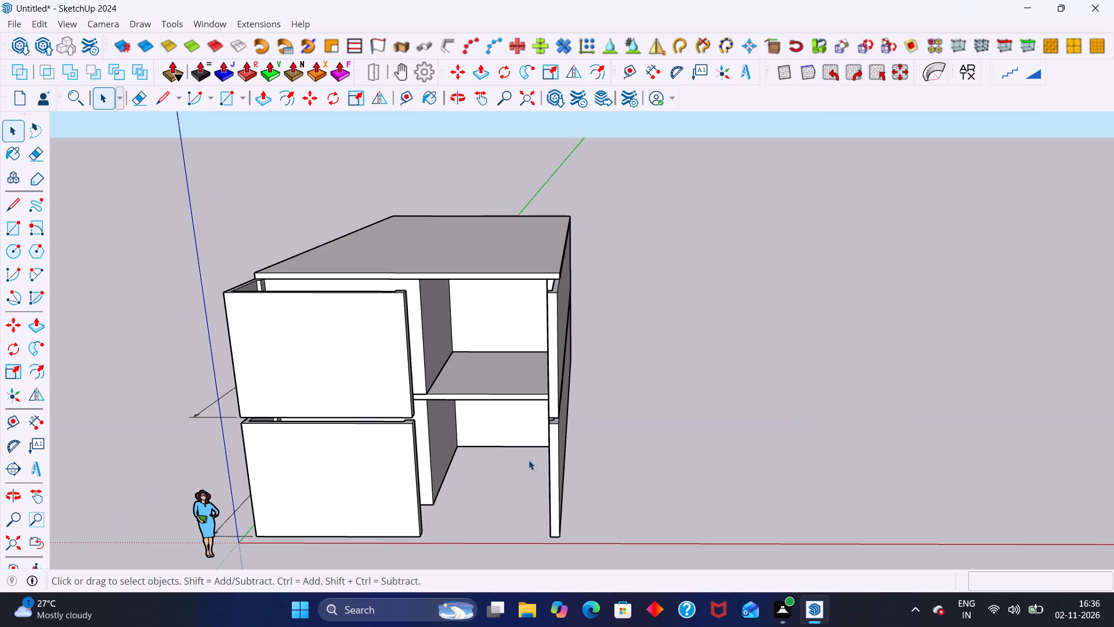
Explode the roof slab group on top of the upper floor.
left_click(548, 467)
right_click(547, 460)
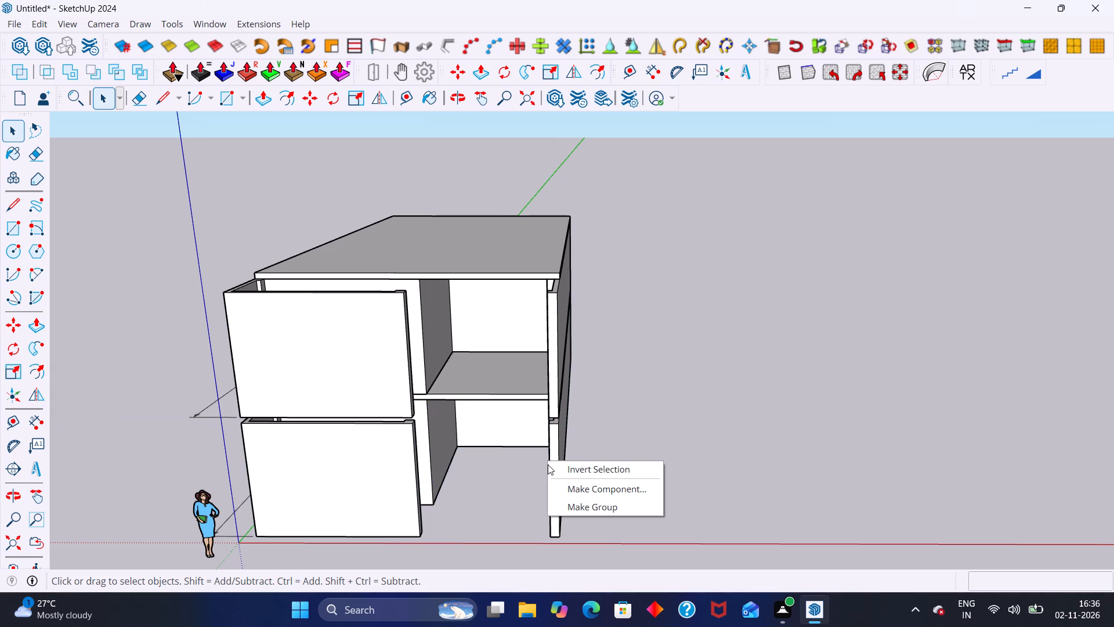
left_click(616, 411)
left_click(524, 254)
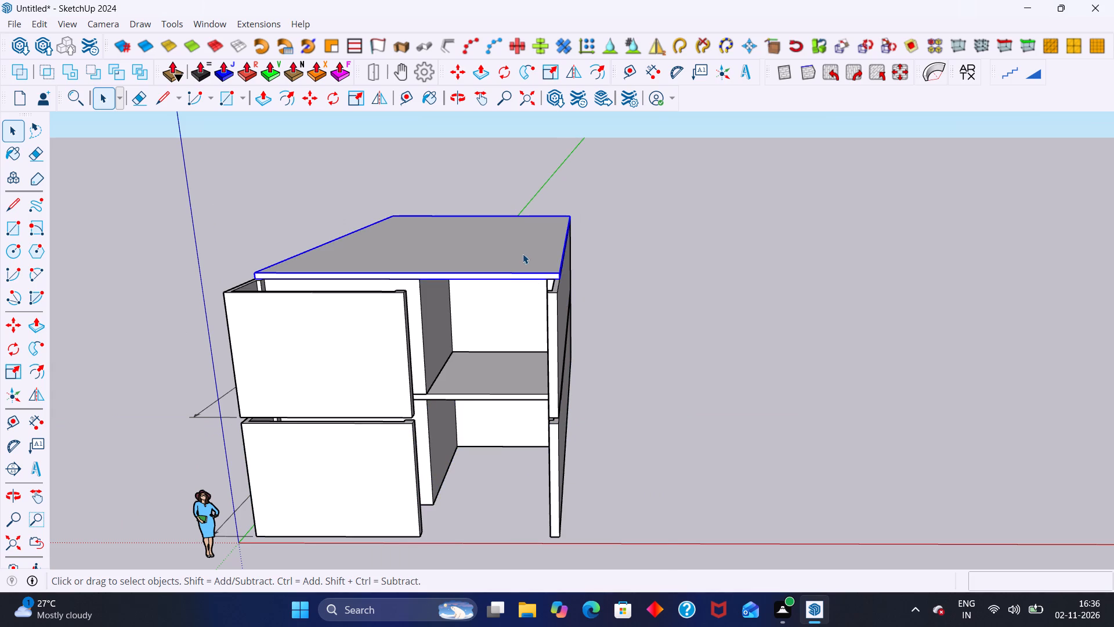
right_click(523, 254)
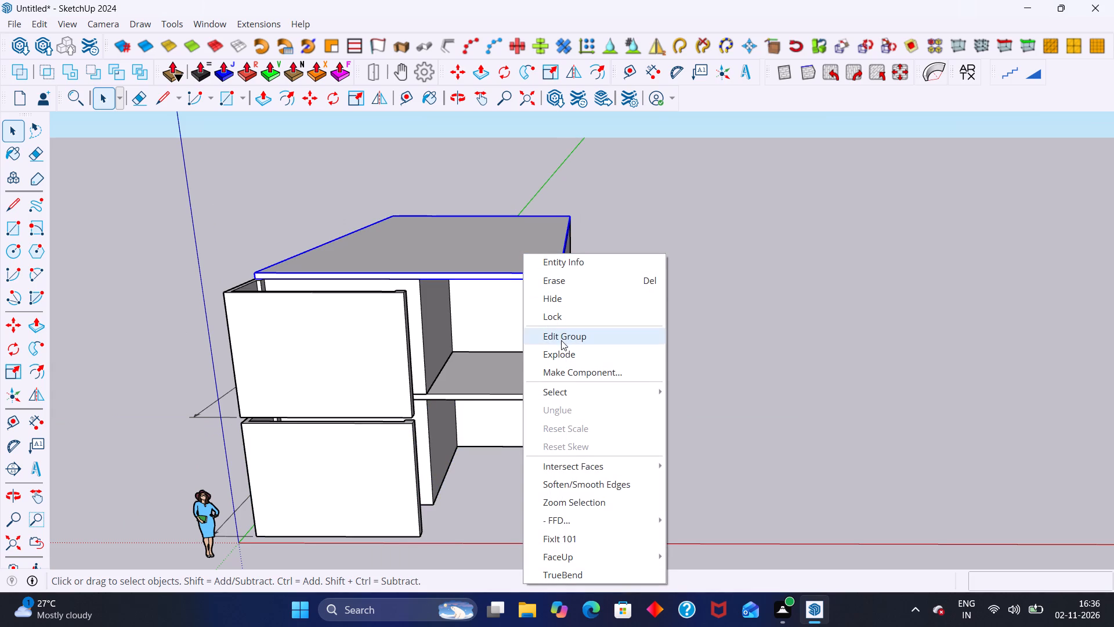
left_click(561, 348)
left_click(719, 208)
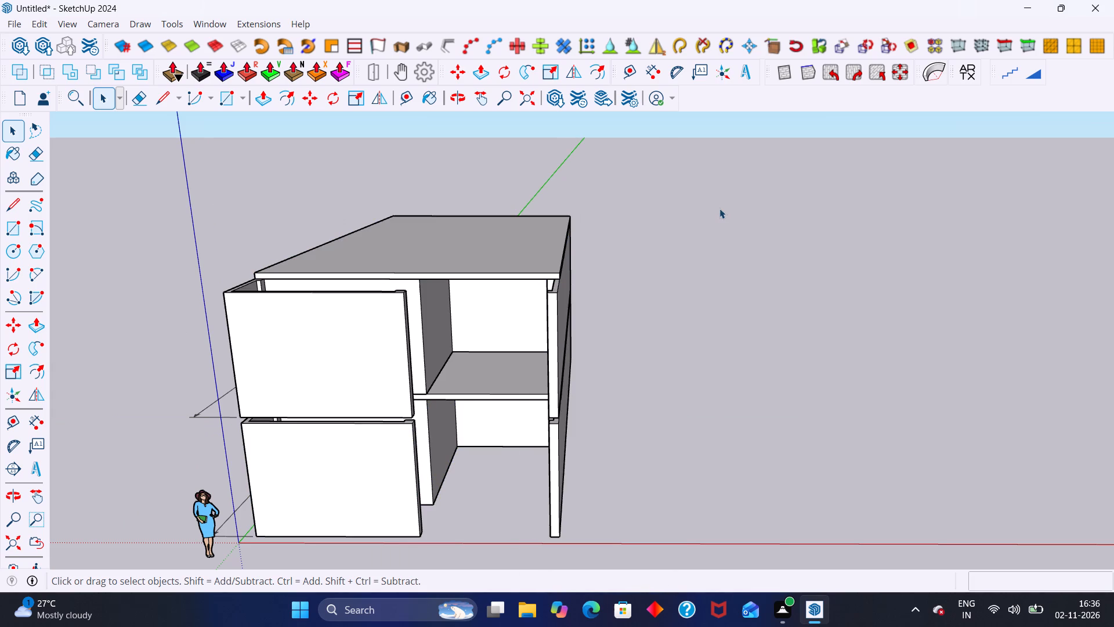
Explode the upper-floor wall group and the ground-floor wall group.
left_click(558, 332)
right_click(550, 332)
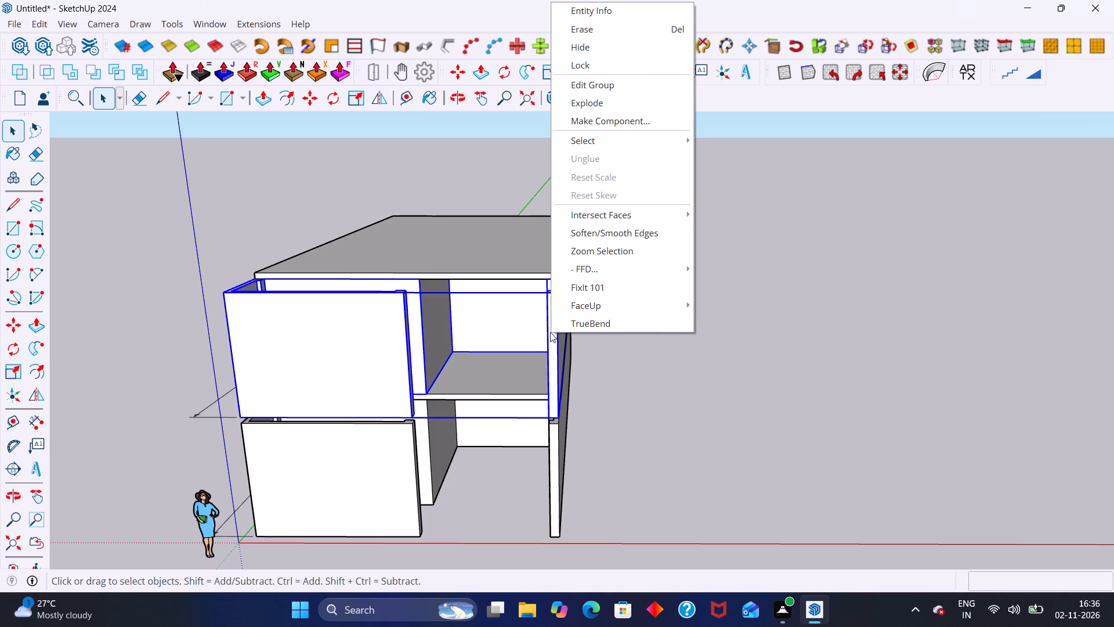
left_click(580, 109)
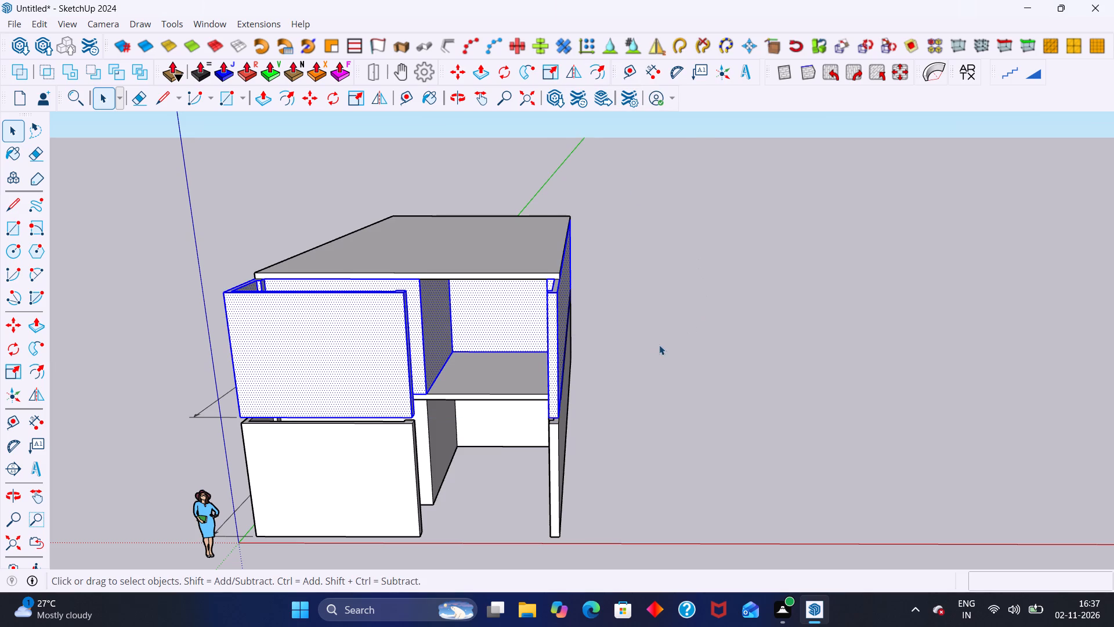
left_click(556, 460)
right_click(556, 460)
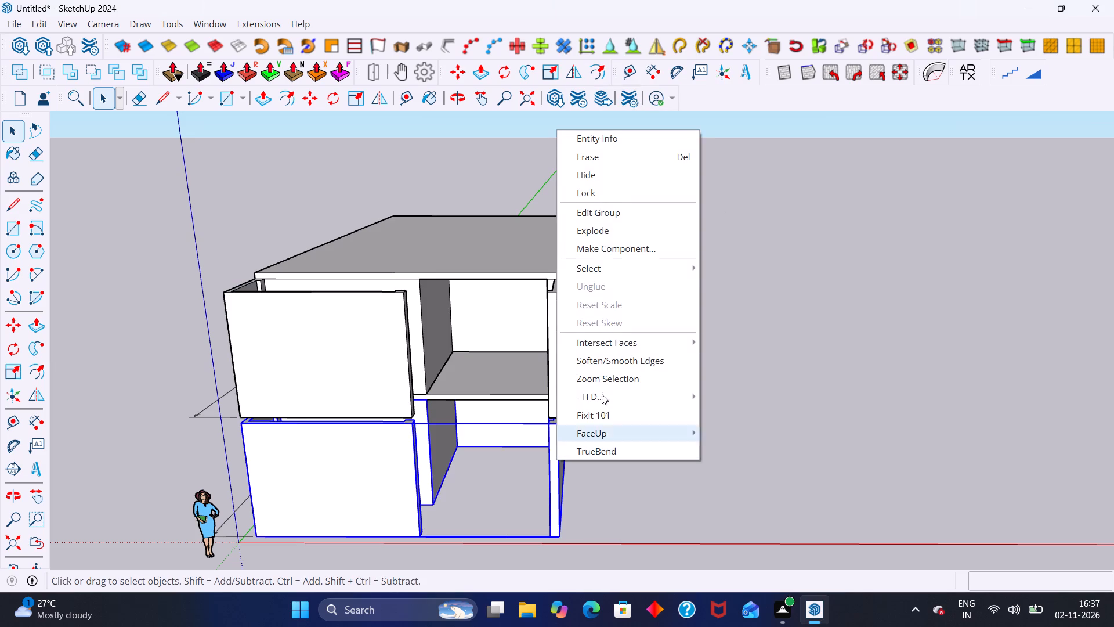
left_click(621, 236)
Push the upper-floor wall's exposed top face around the front corner, beyond the roof slab's edge, down 10' to remove that wall section.
middle_click_drag(378, 487, 382, 545)
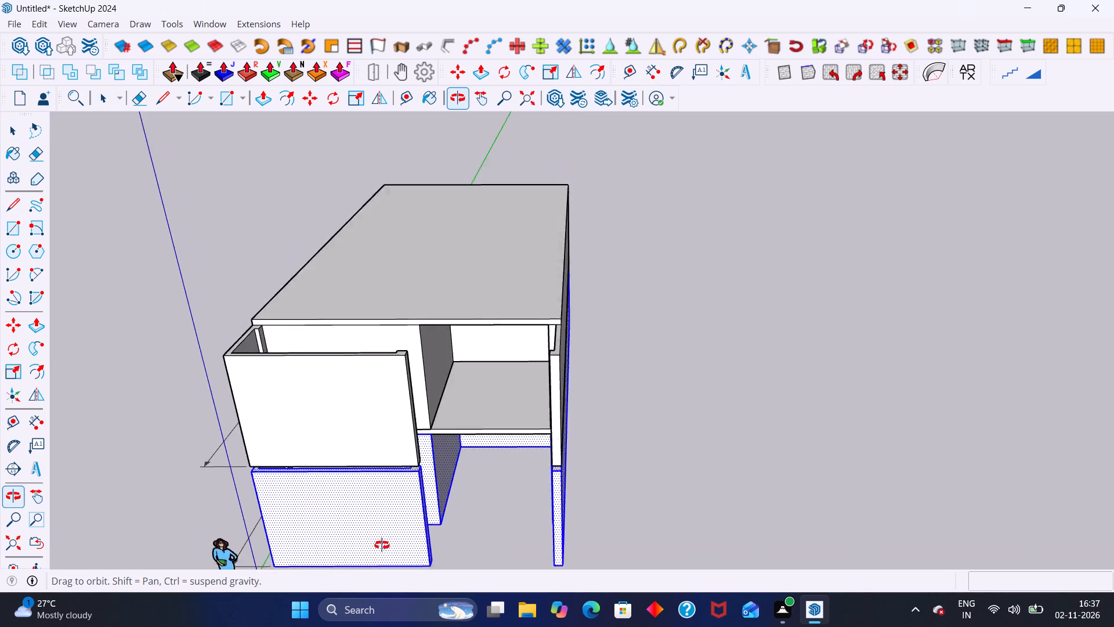
middle_click_drag(382, 545, 508, 575)
left_click(790, 250)
middle_click_drag(790, 250, 715, 272)
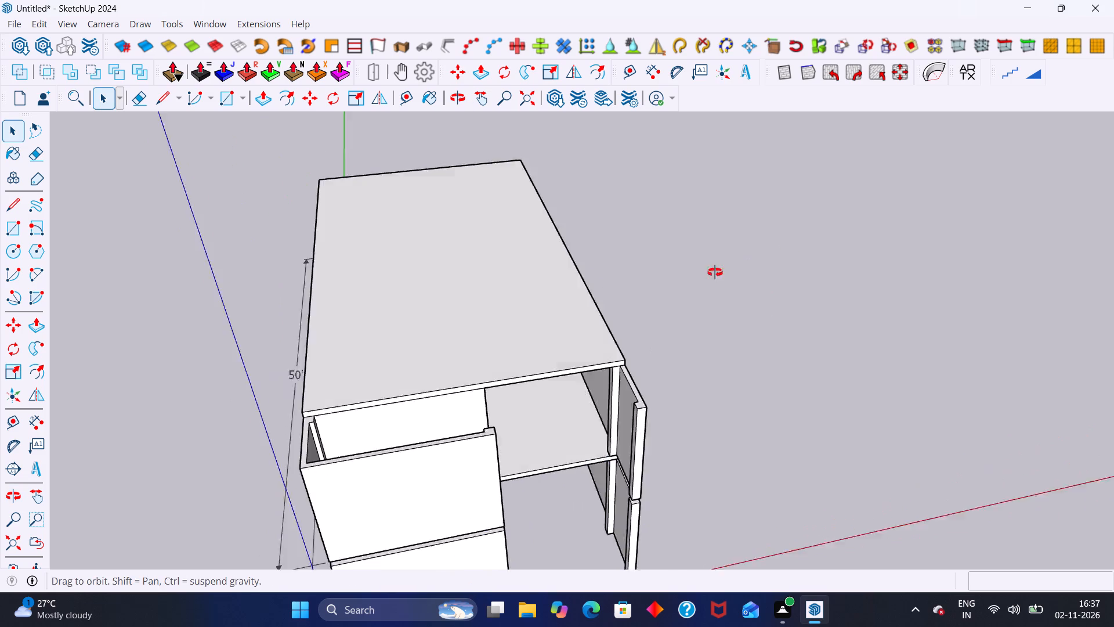
middle_click_drag(715, 272, 682, 281)
scroll(913, 0, "down", 5)
scroll(806, 157, "down", 5)
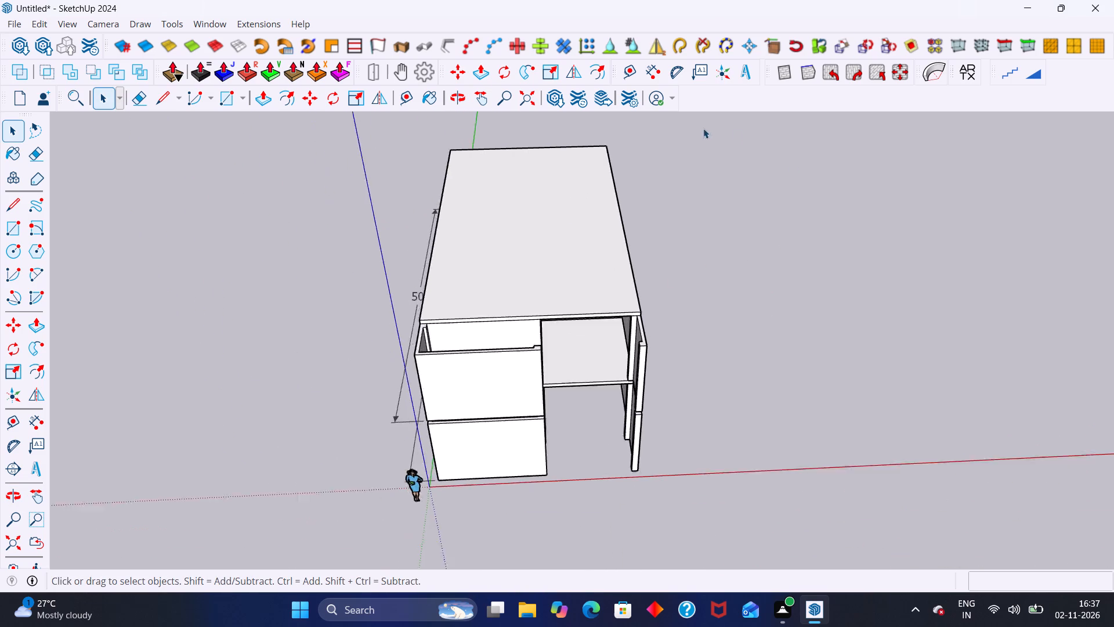
scroll(703, 128, "down", 1)
middle_click_drag(682, 136, 634, 262)
scroll(486, 294, "up", 9)
scroll(573, 183, "down", 8)
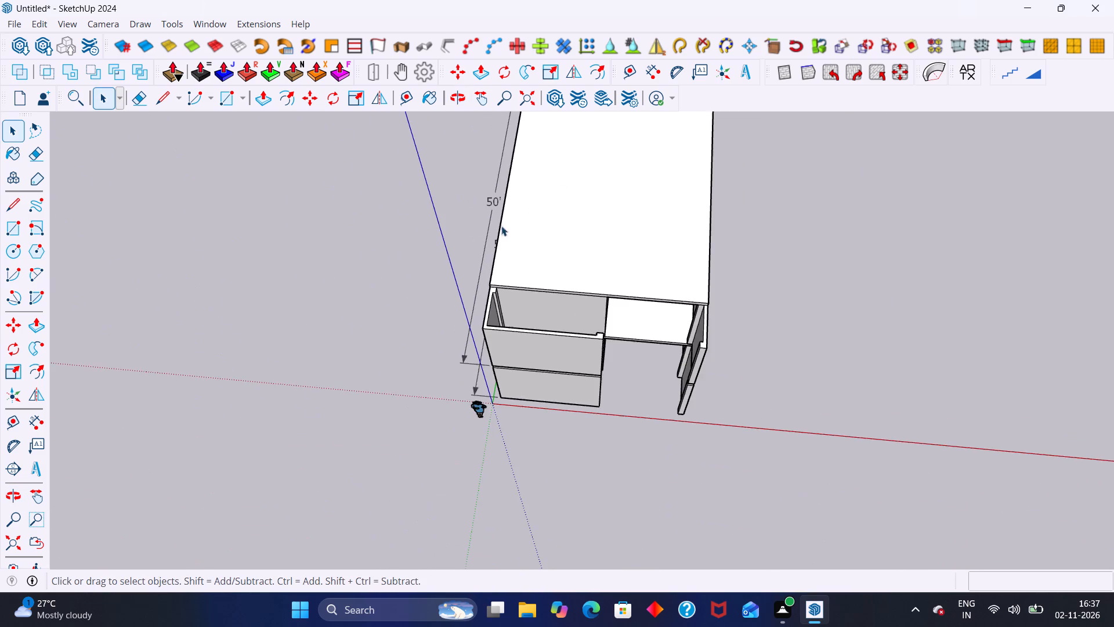
middle_click_drag(406, 339, 406, 383)
scroll(441, 315, "up", 3)
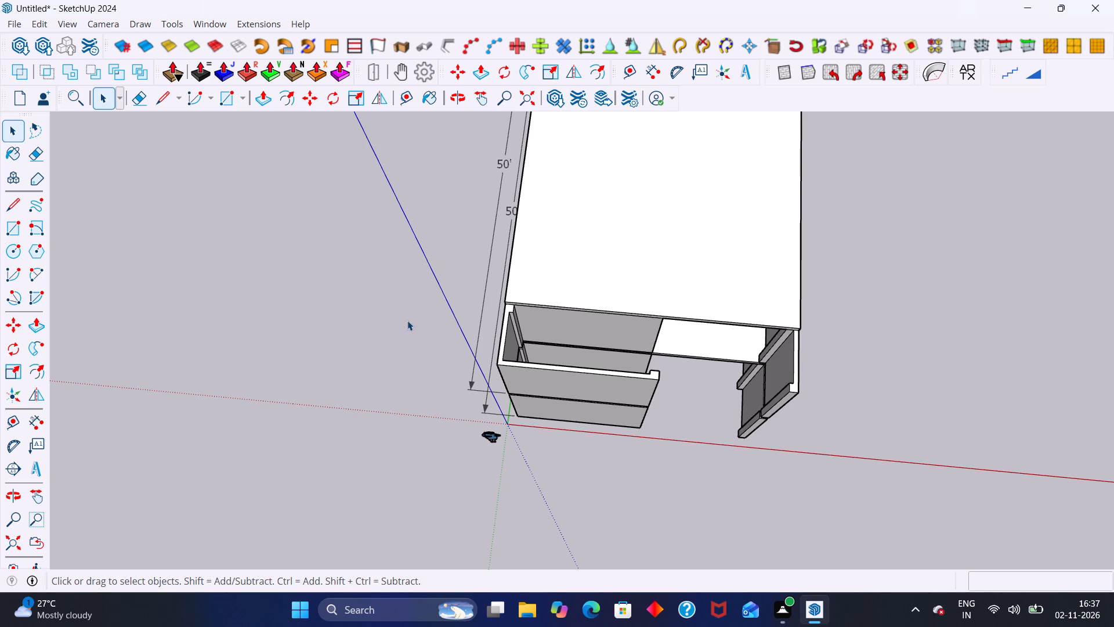
scroll(512, 319, "up", 7)
middle_click_drag(497, 303, 529, 325)
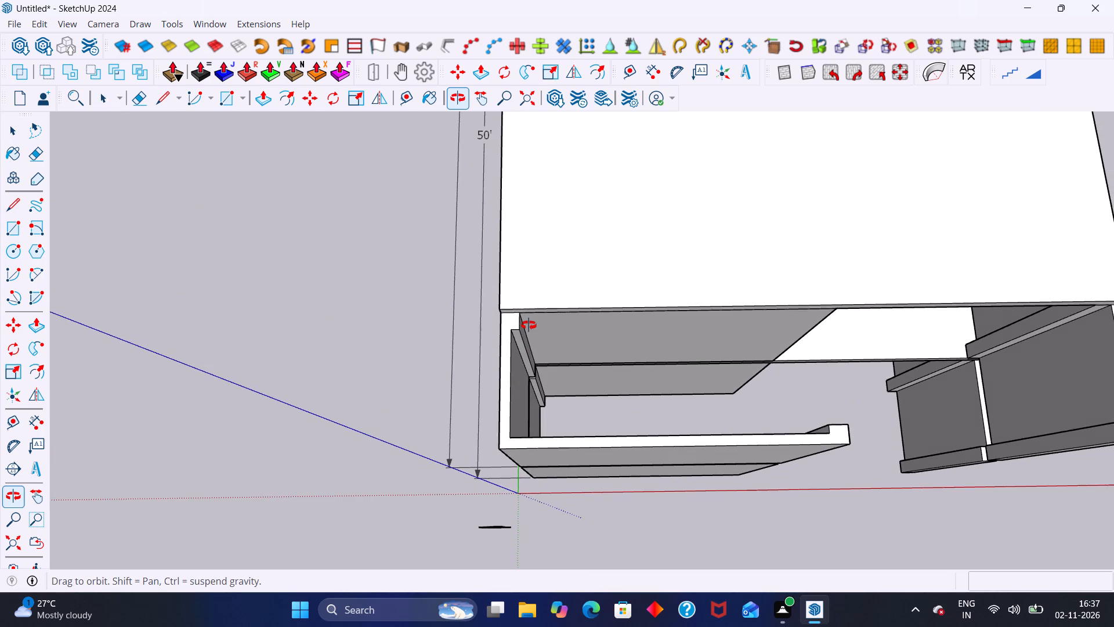
middle_click_drag(529, 325, 529, 325)
scroll(536, 309, "up", 9)
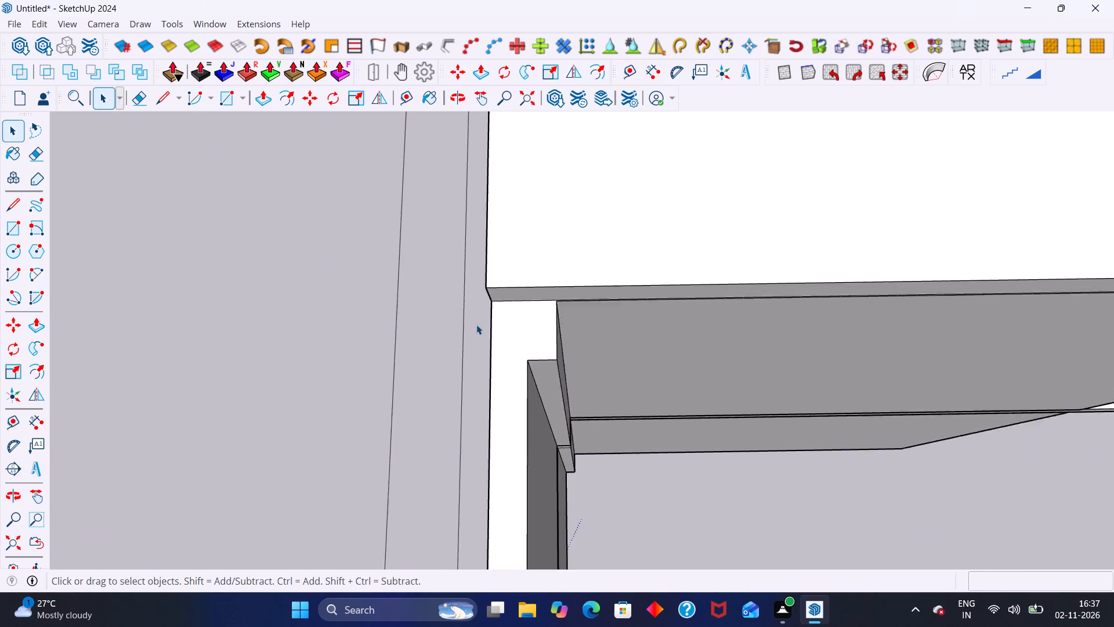
scroll(476, 325, "up", 1)
middle_click_drag(462, 320, 458, 359)
left_click(530, 332)
scroll(533, 330, "down", 4)
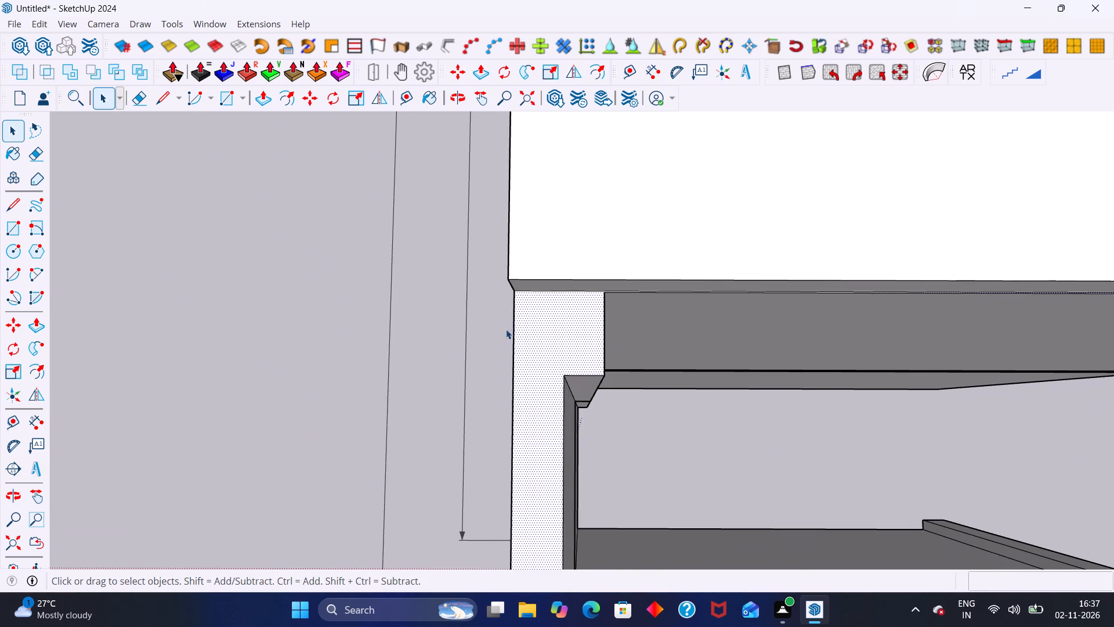
middle_click_drag(503, 329, 773, 152)
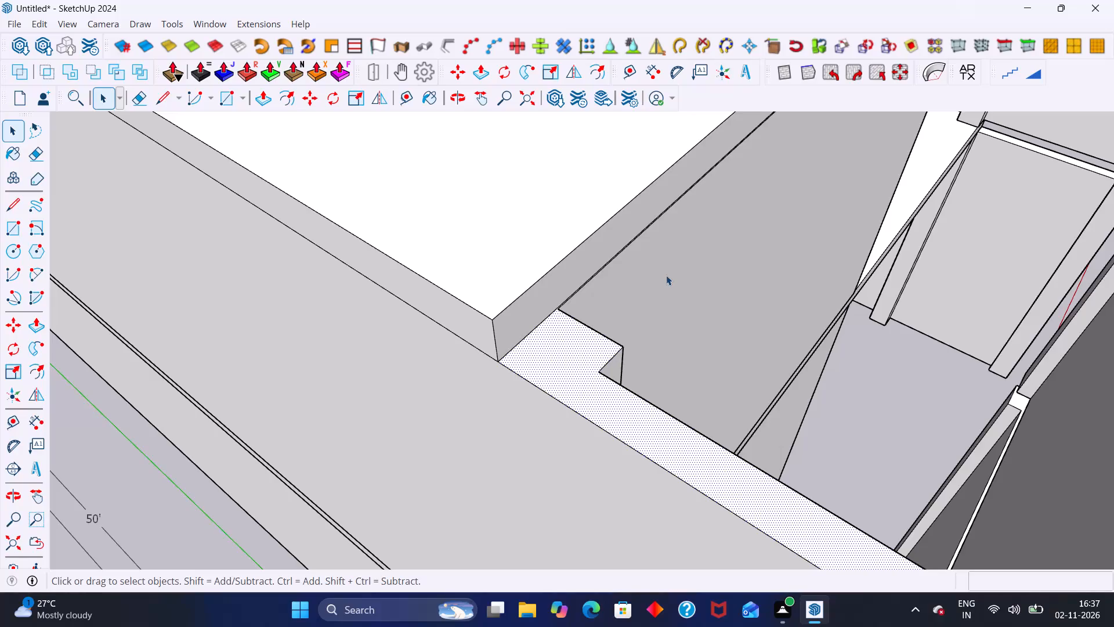
key("p")
scroll(648, 338, "down", 7)
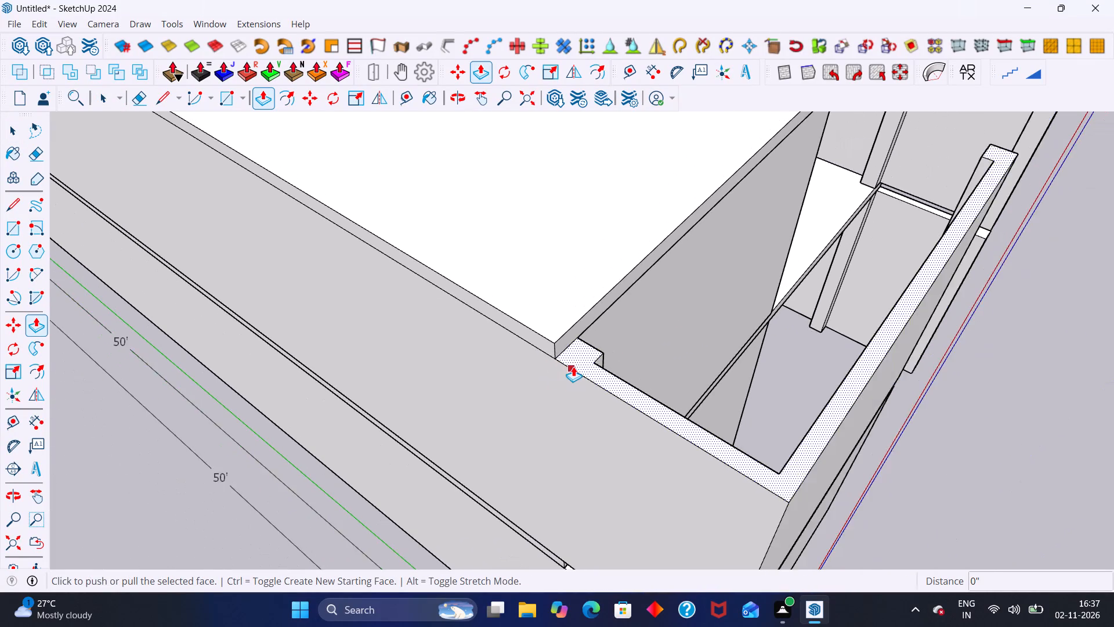
scroll(573, 366, "down", 3)
left_click(581, 358)
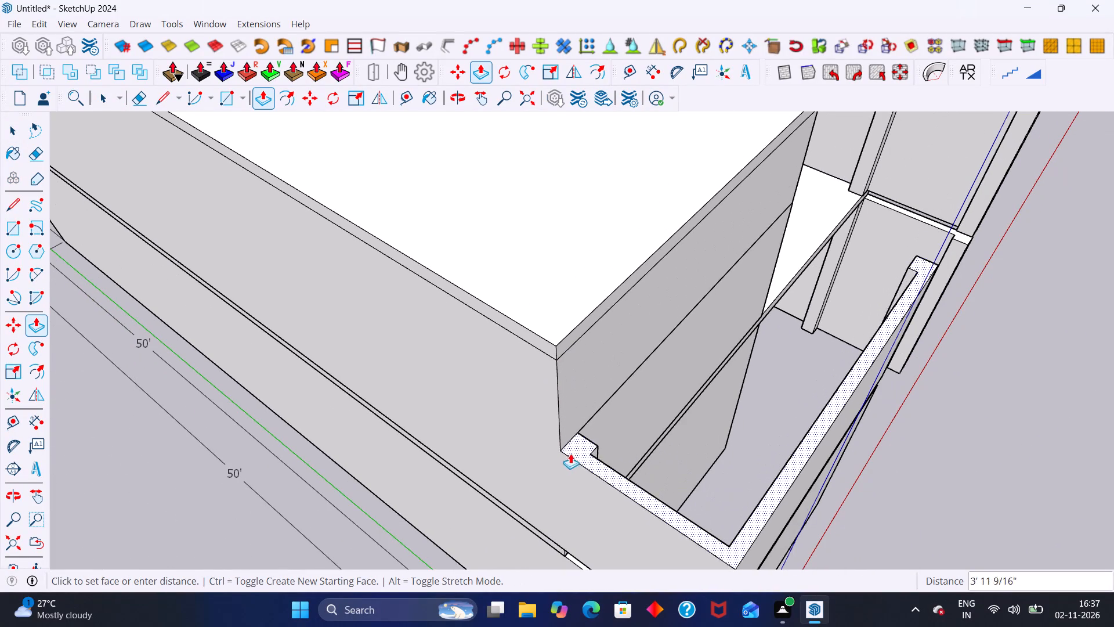
scroll(552, 520, "down", 10)
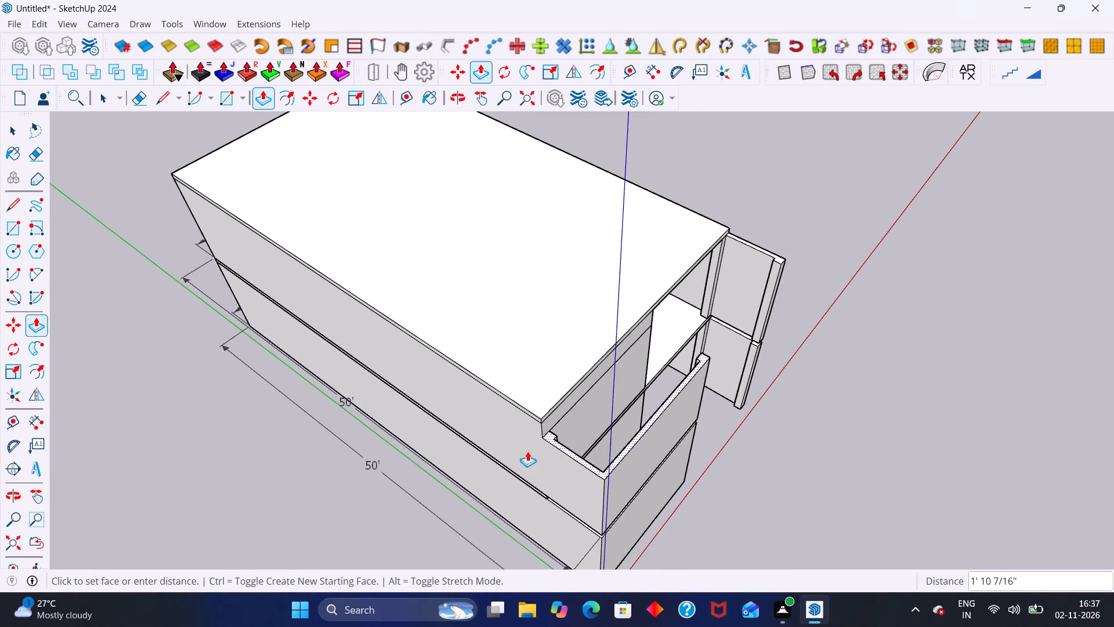
middle_click_drag(542, 480, 542, 376)
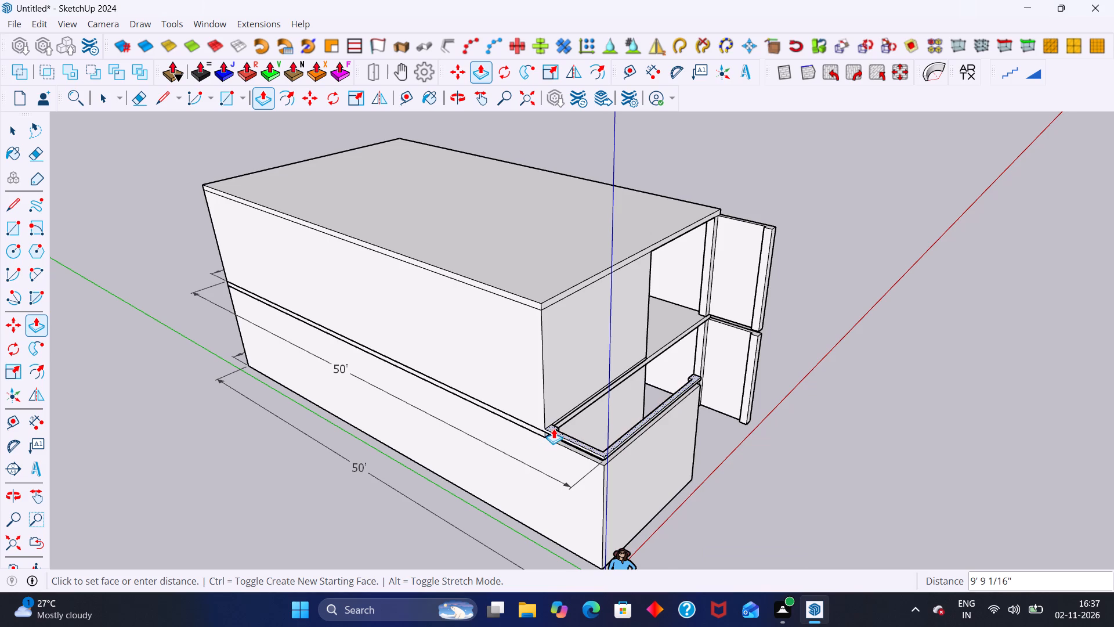
scroll(554, 428, "up", 3)
middle_click_drag(554, 428, 486, 517)
scroll(487, 517, "up", 9)
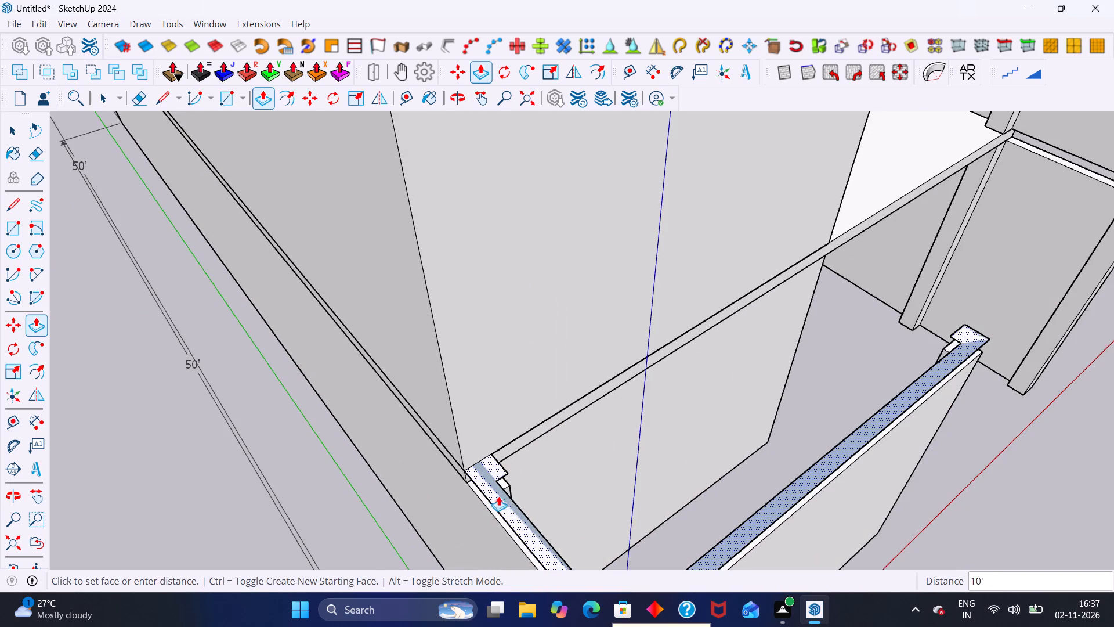
left_click(504, 497)
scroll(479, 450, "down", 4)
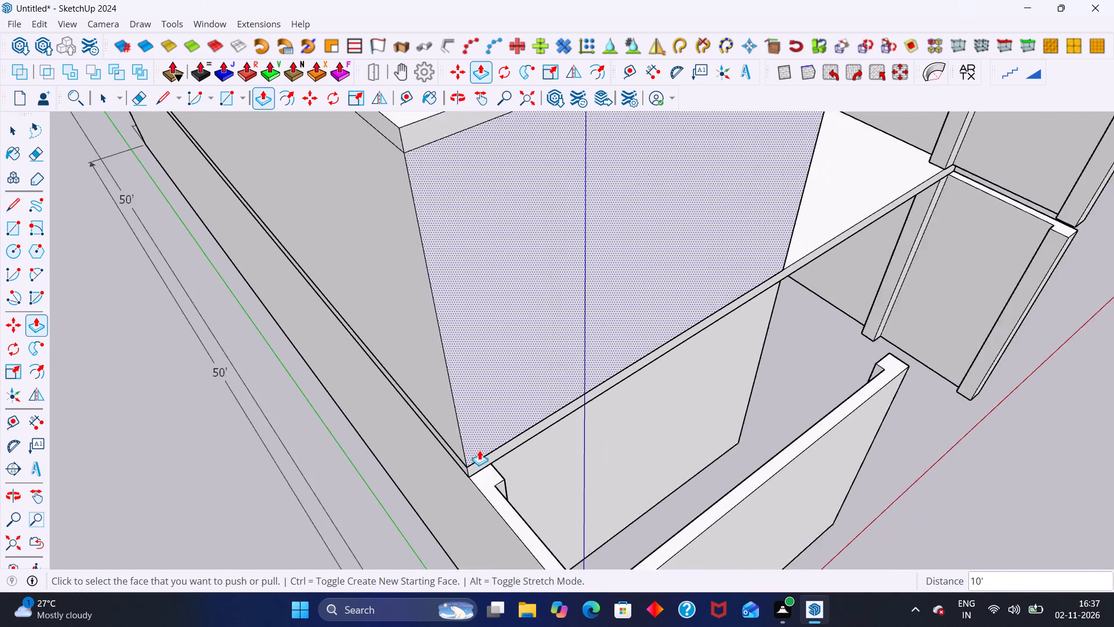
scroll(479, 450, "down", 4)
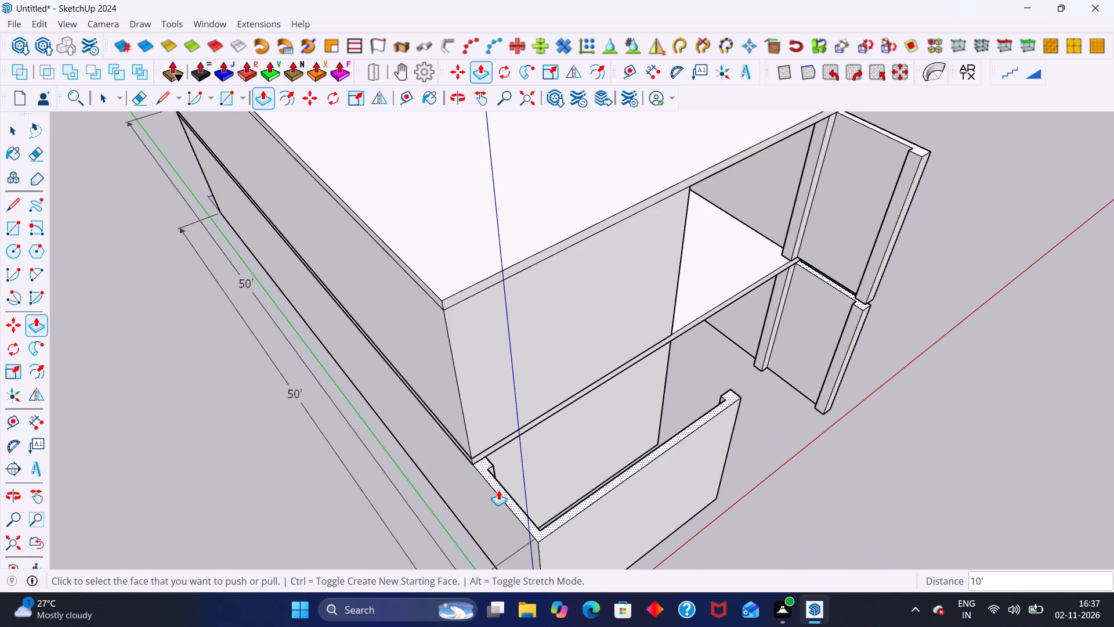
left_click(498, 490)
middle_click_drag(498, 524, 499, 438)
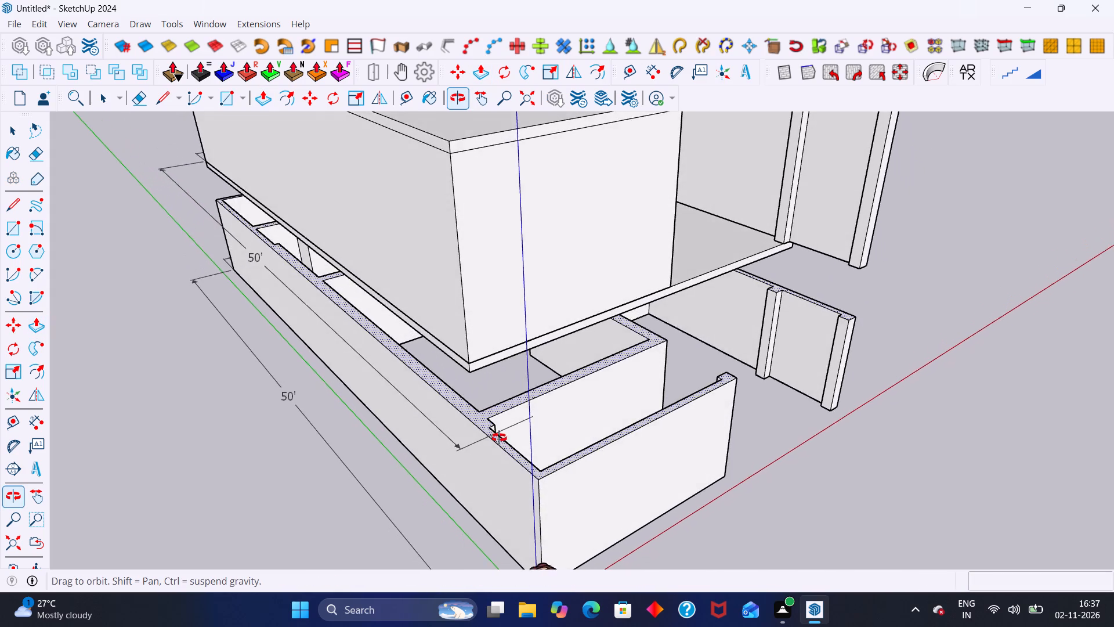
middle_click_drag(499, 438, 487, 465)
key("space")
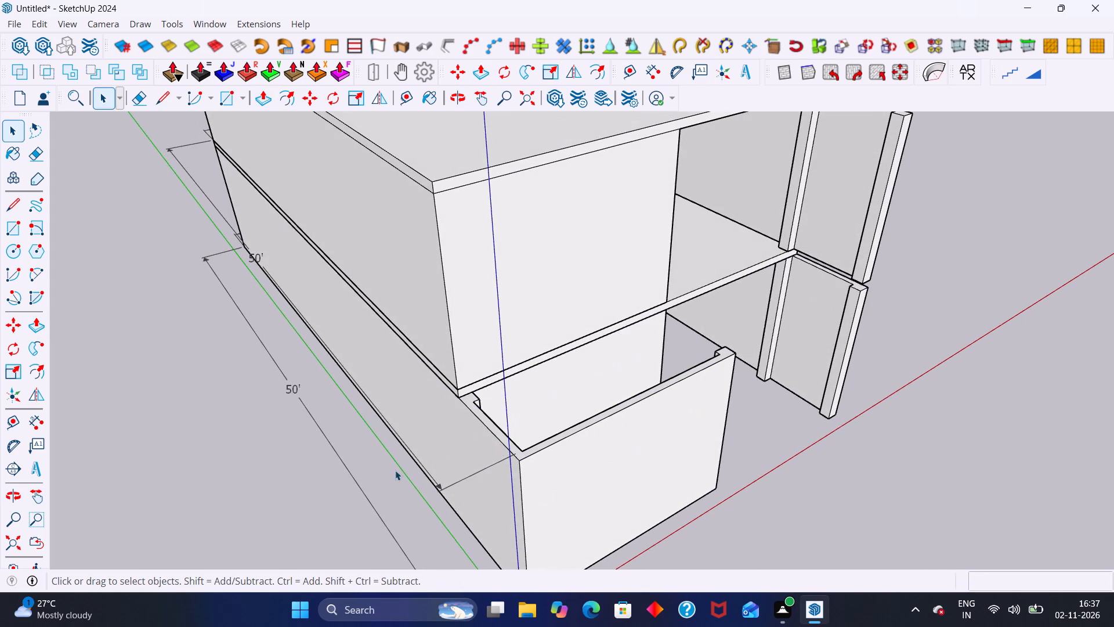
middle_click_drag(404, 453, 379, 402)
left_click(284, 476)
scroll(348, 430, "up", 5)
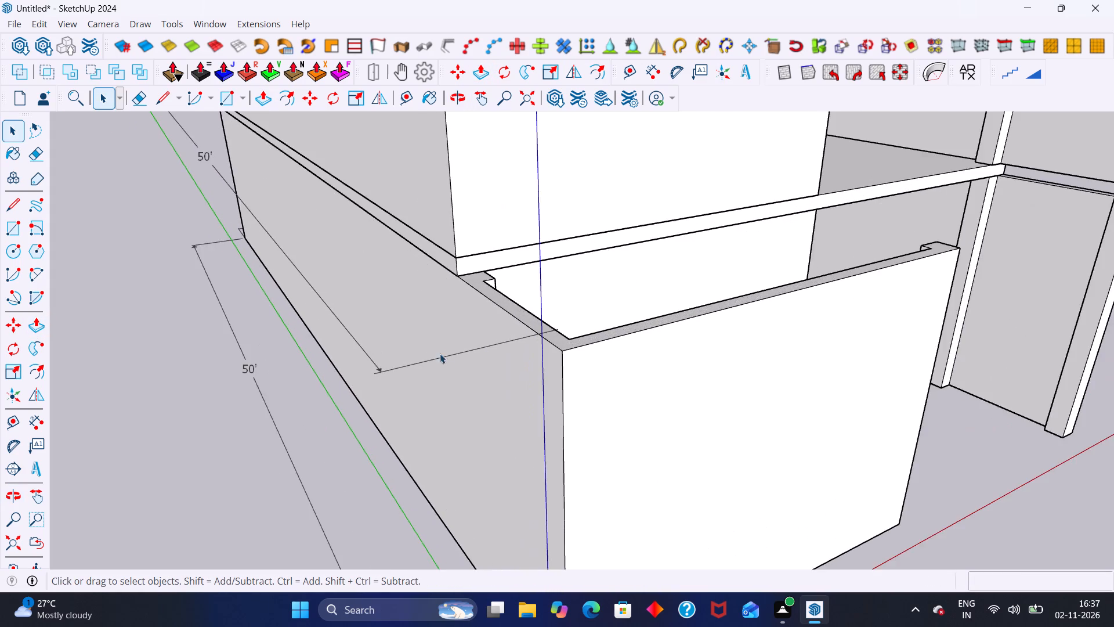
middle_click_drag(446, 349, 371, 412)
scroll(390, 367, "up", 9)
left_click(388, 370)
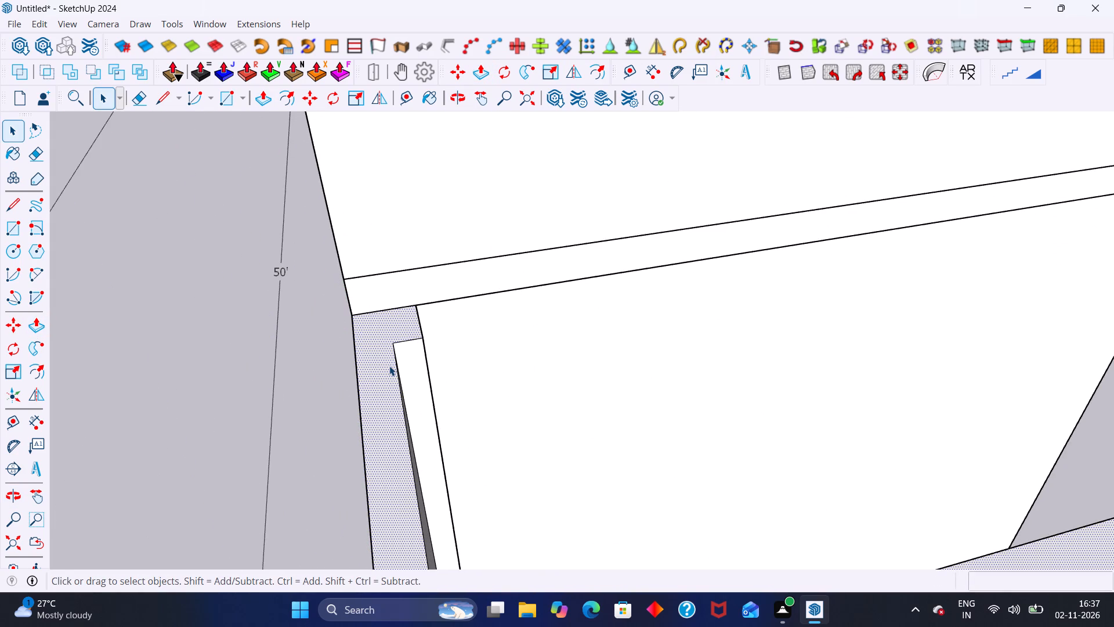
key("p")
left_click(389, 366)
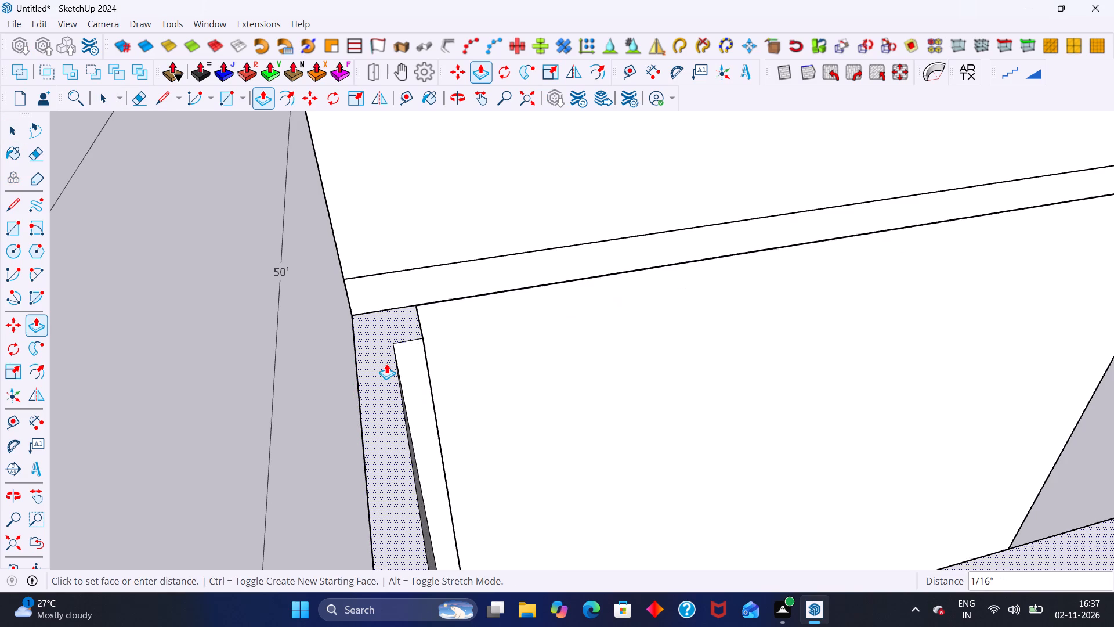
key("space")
Examine the ground-floor wall top exposed at the front corner and the front of both storeys from several sides.
scroll(272, 358, "down", 3)
middle_click_drag(232, 352, 359, 362)
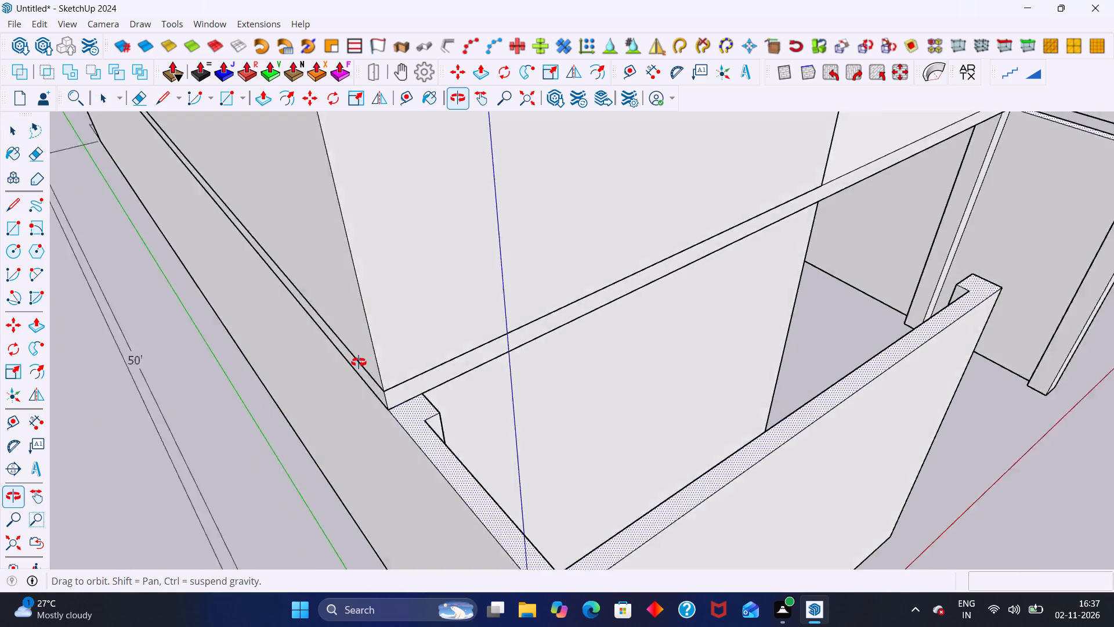
middle_click_drag(359, 362, 447, 275)
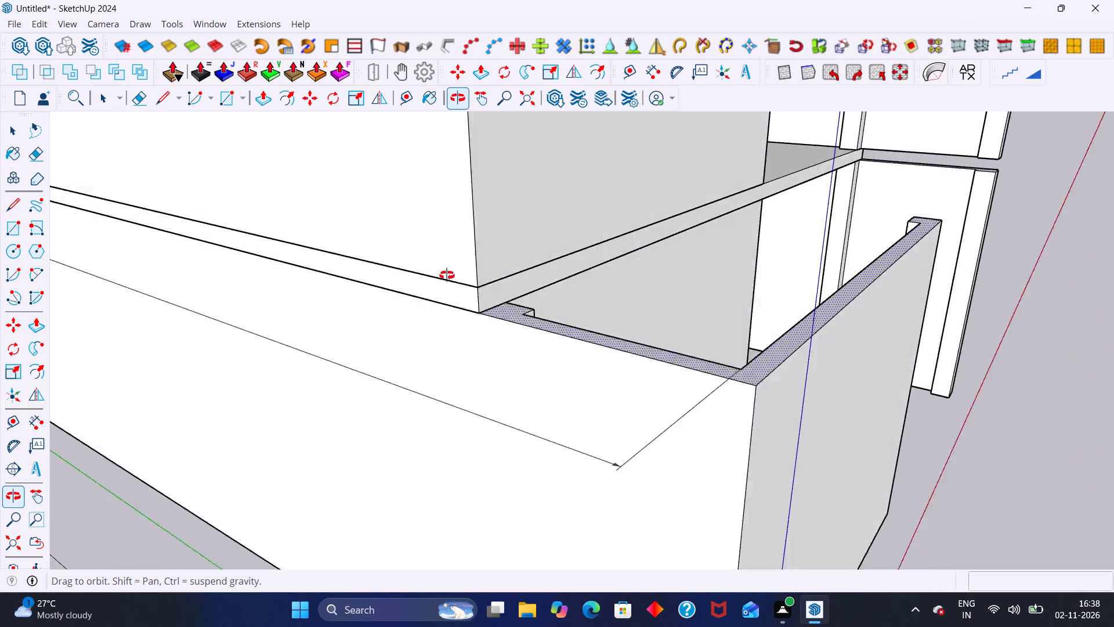
middle_click_drag(447, 275, 465, 271)
scroll(530, 307, "up", 3)
middle_click_drag(534, 293, 534, 318)
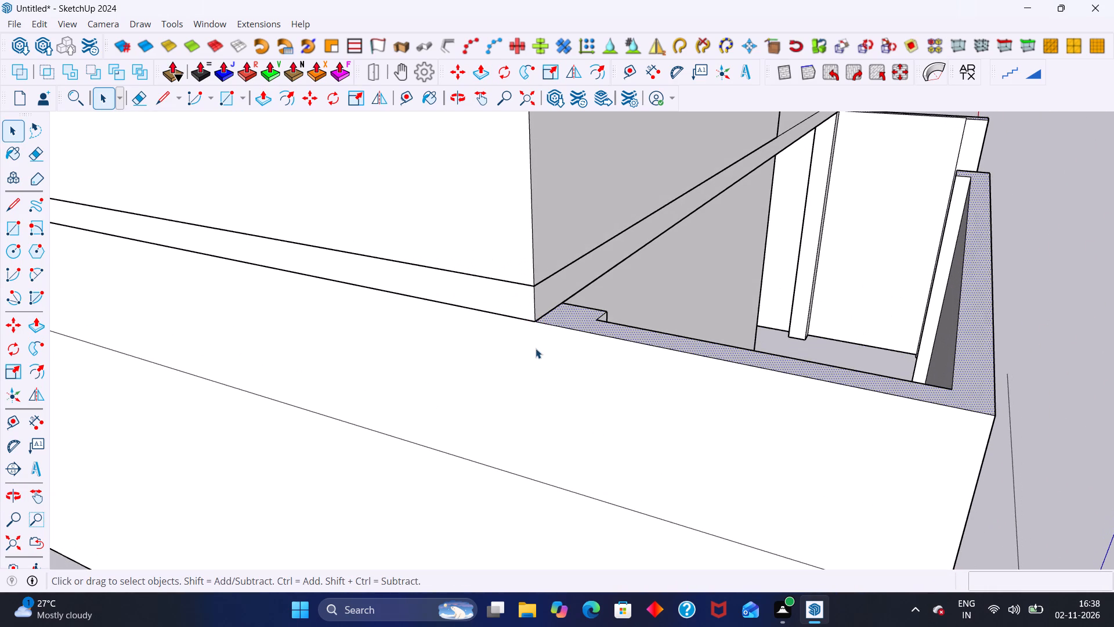
left_click(536, 348)
scroll(1023, 221, "down", 19)
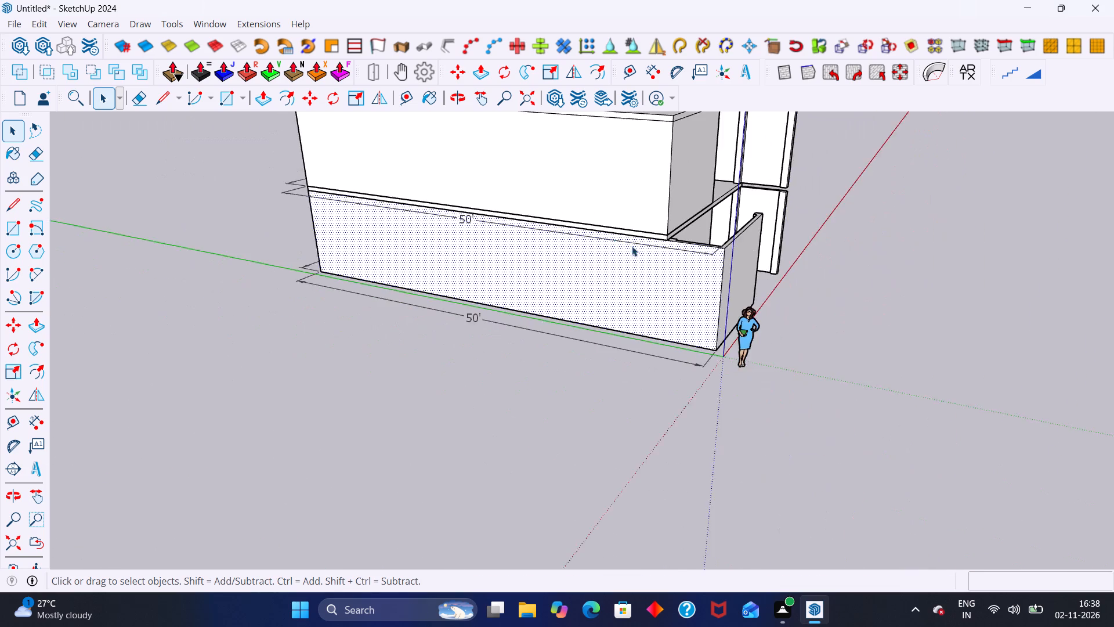
scroll(632, 246, "down", 3)
left_click(872, 304)
scroll(745, 263, "up", 4)
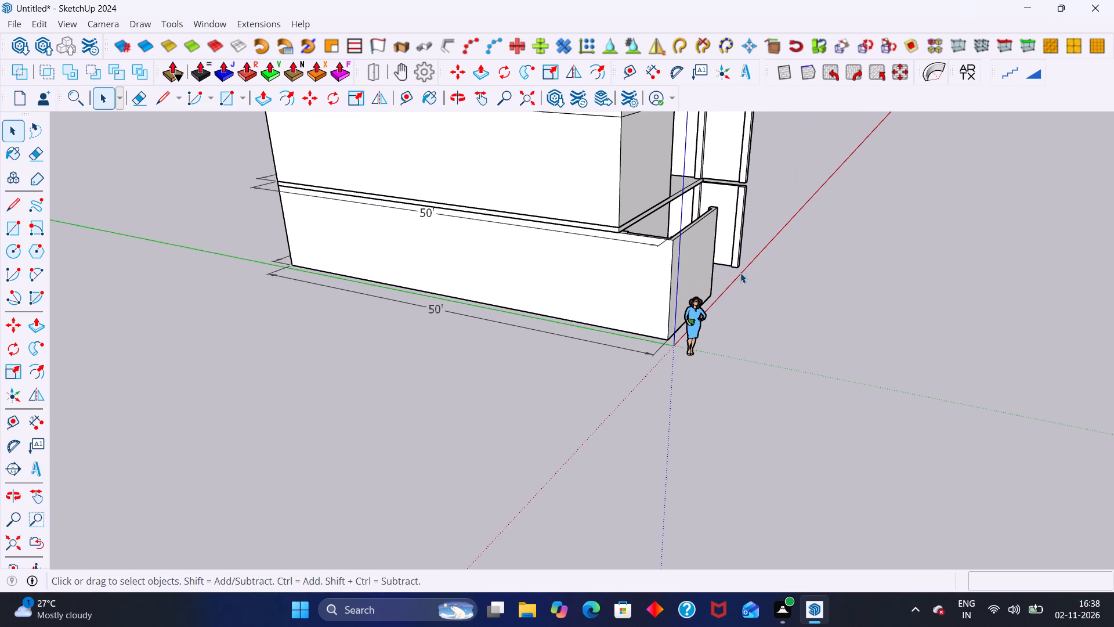
middle_click_drag(731, 273, 599, 292)
scroll(640, 247, "up", 5)
middle_click_drag(580, 248, 508, 348)
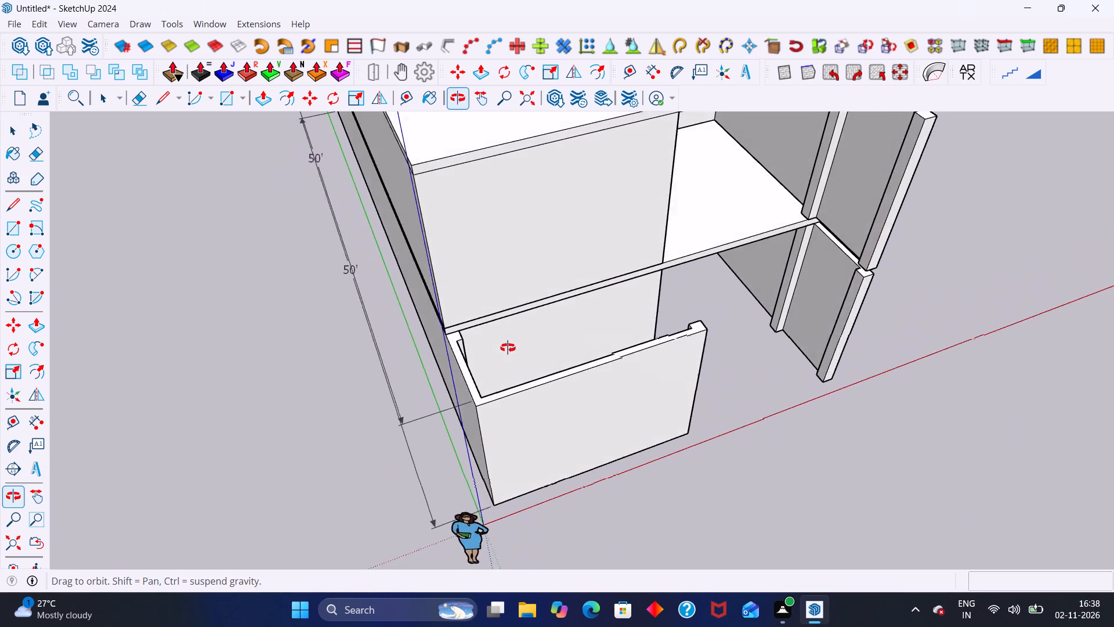
middle_click_drag(508, 348, 507, 348)
scroll(481, 360, "up", 5)
middle_click_drag(434, 366, 411, 363)
middle_click_drag(432, 322, 405, 320)
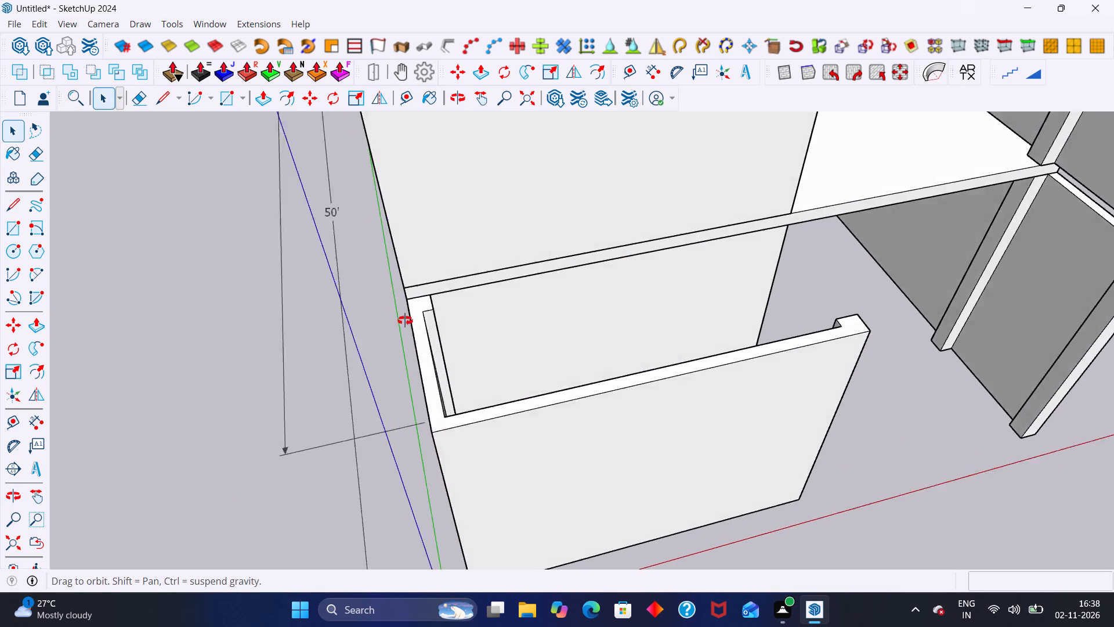
middle_click_drag(405, 320, 284, 272)
scroll(251, 246, "down", 13)
middle_click_drag(223, 243, 540, 237)
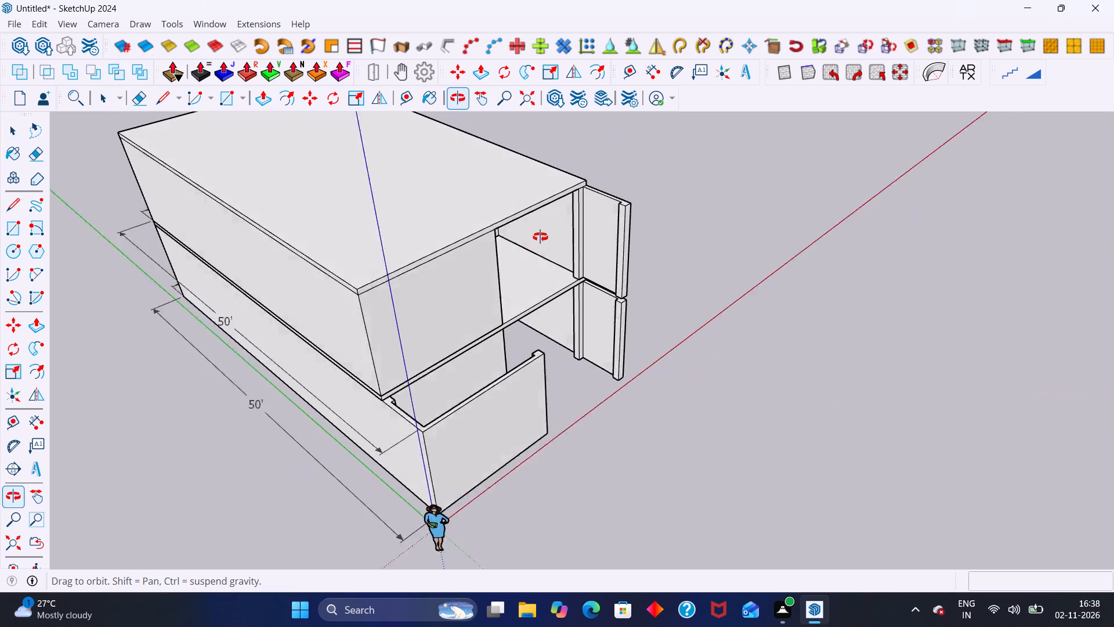
middle_click_drag(540, 237, 542, 236)
middle_click(542, 236)
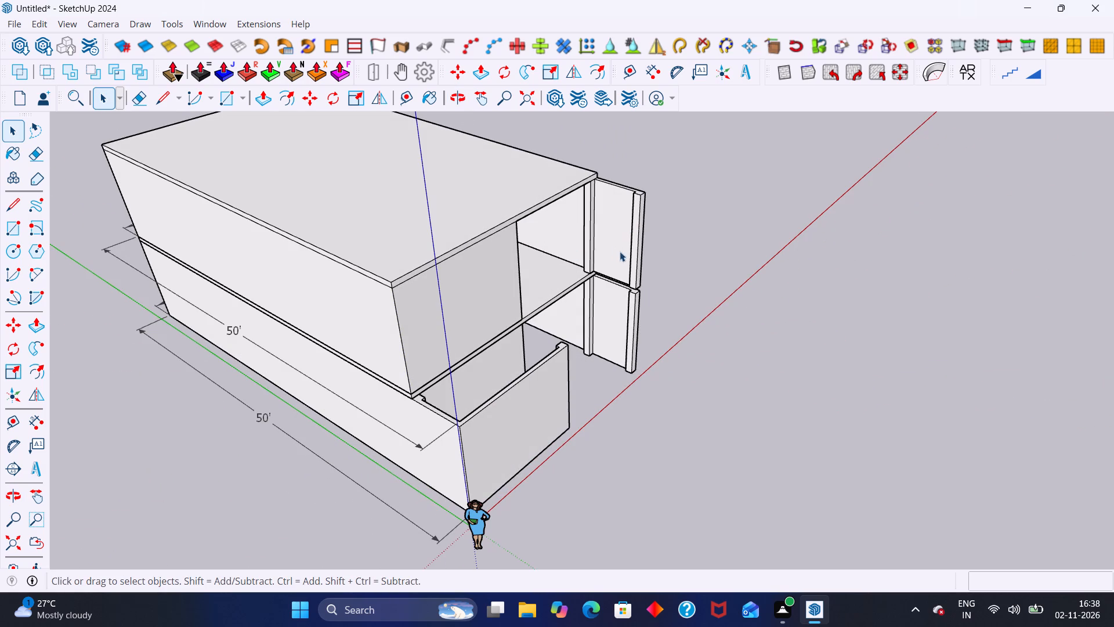
Push the top face of the upper-floor side wall at the opposite front corner, beyond the roof slab, down 10' to remove it.
middle_click_drag(740, 200, 612, 246)
scroll(610, 242, "up", 3)
middle_click_drag(609, 229, 536, 269)
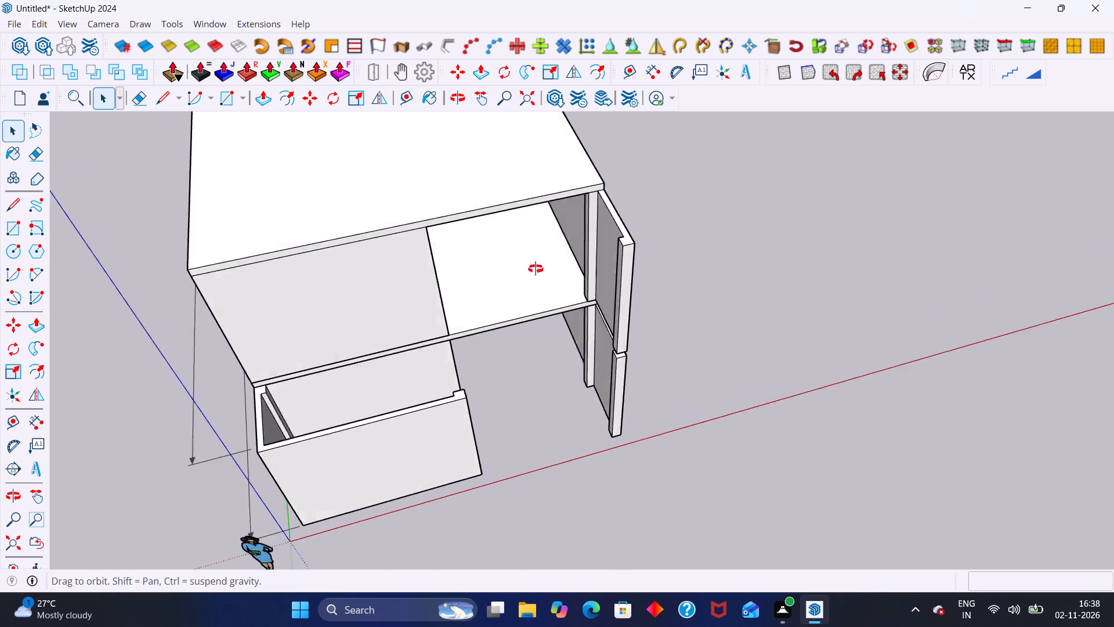
middle_click_drag(536, 269, 524, 269)
scroll(578, 217, "up", 4)
middle_click_drag(596, 211, 531, 262)
scroll(555, 264, "up", 9)
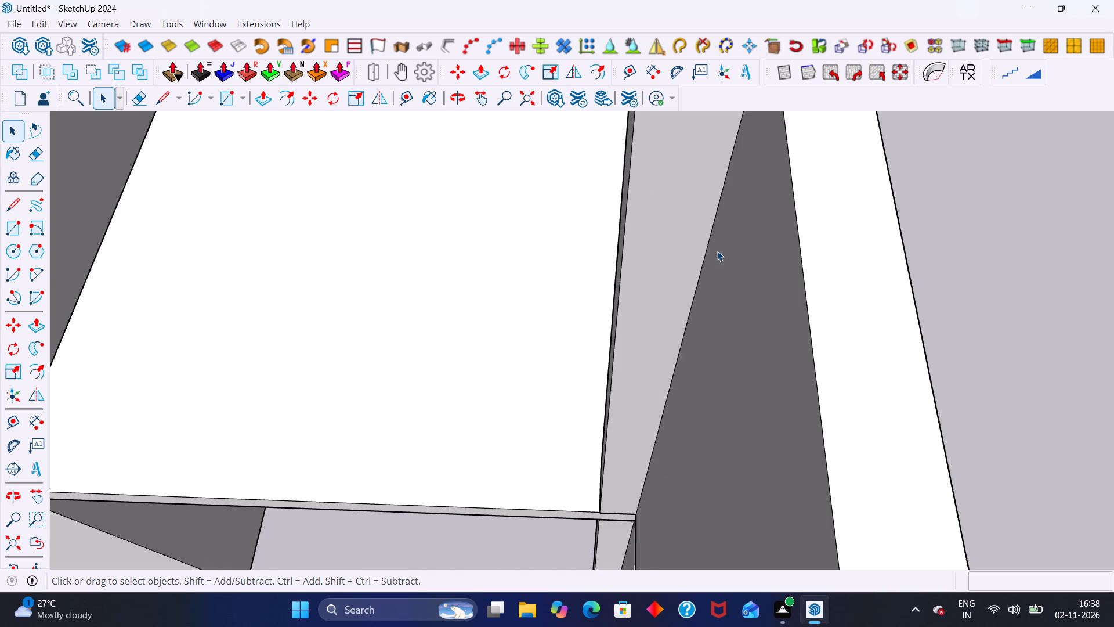
scroll(717, 251, "down", 4)
left_click(772, 241)
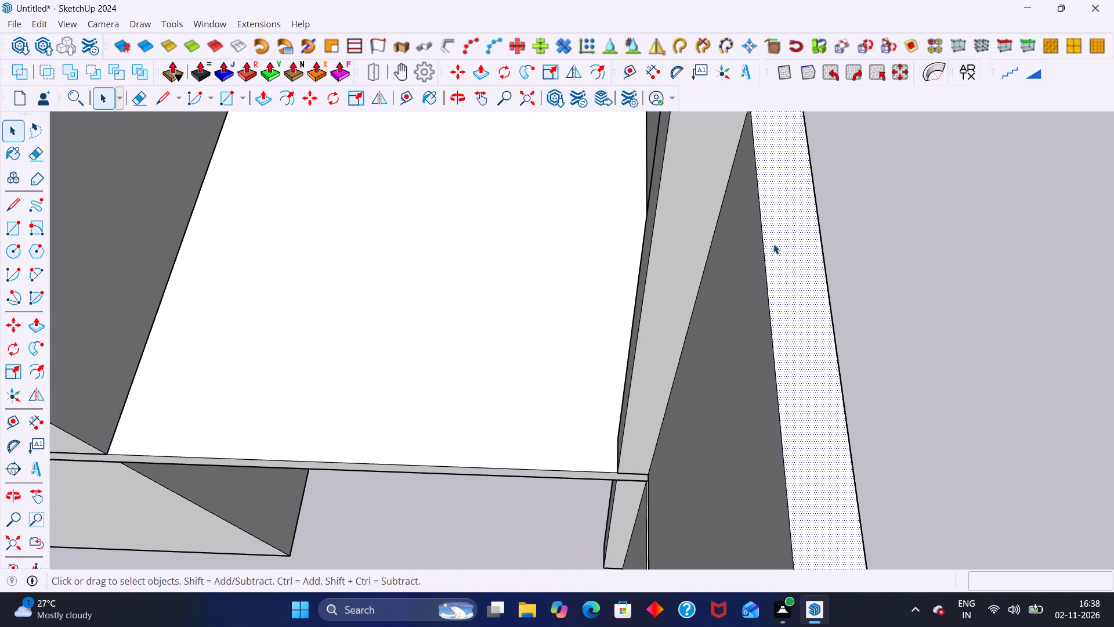
key("p")
left_click(791, 244)
scroll(765, 344, "down", 2)
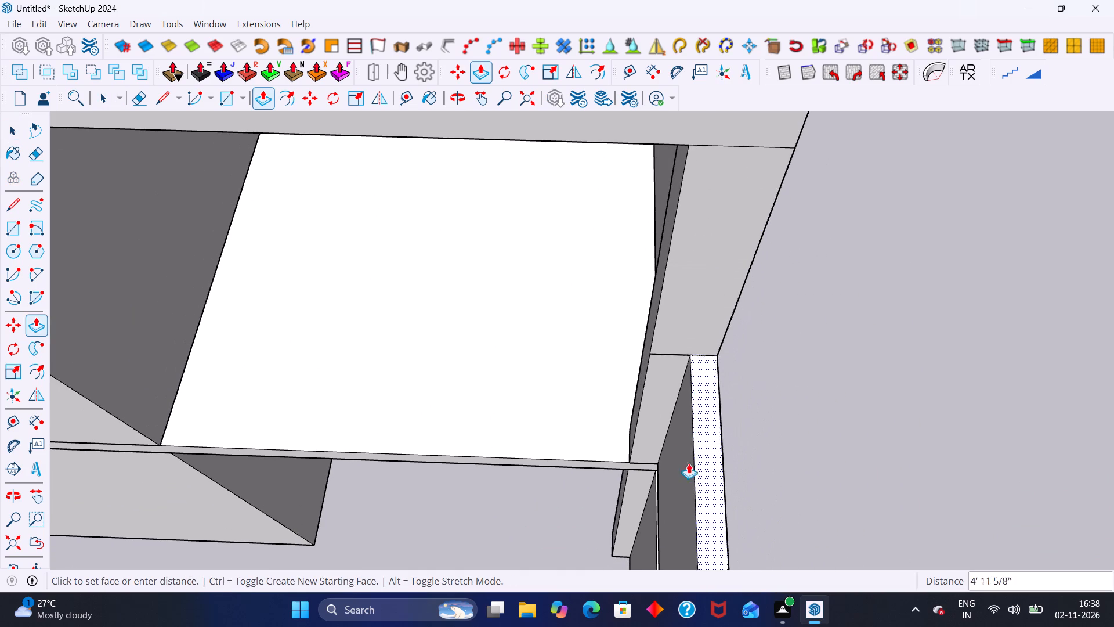
left_click(659, 489)
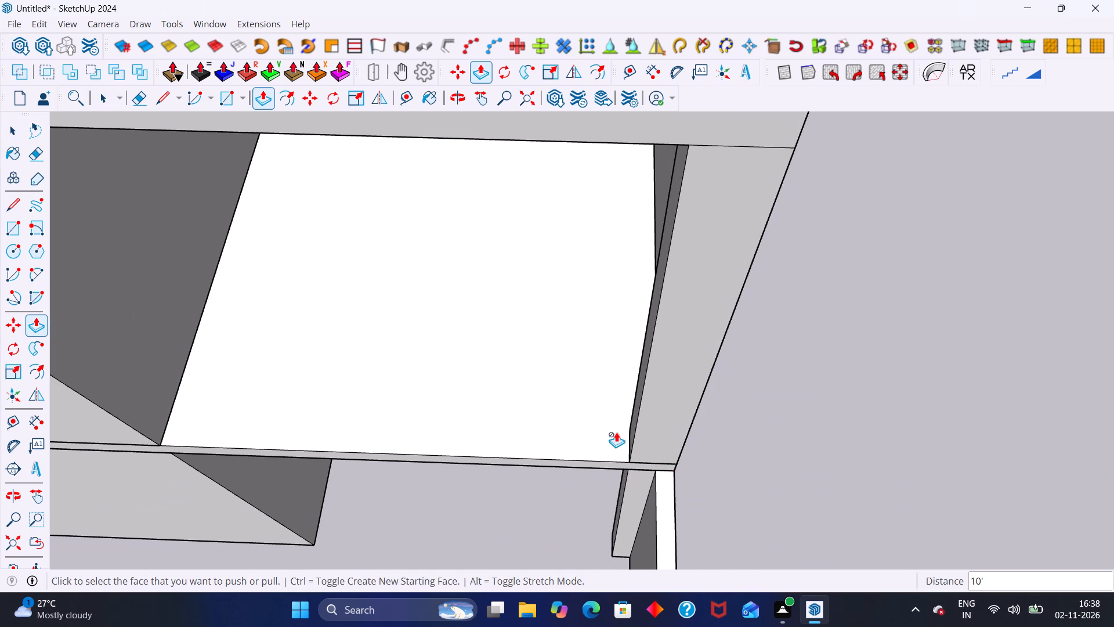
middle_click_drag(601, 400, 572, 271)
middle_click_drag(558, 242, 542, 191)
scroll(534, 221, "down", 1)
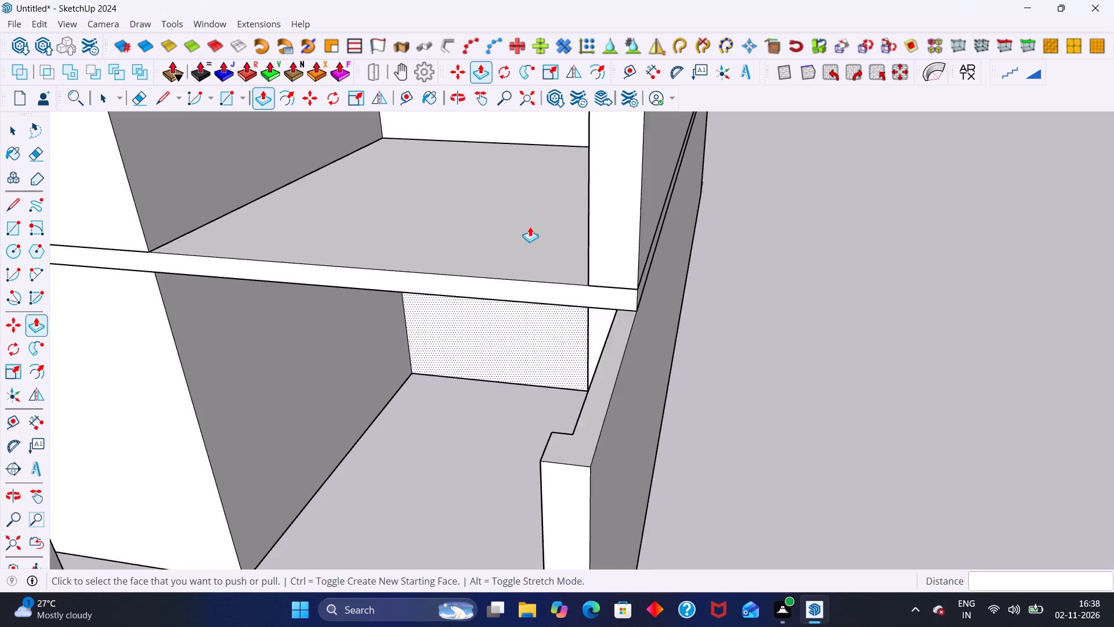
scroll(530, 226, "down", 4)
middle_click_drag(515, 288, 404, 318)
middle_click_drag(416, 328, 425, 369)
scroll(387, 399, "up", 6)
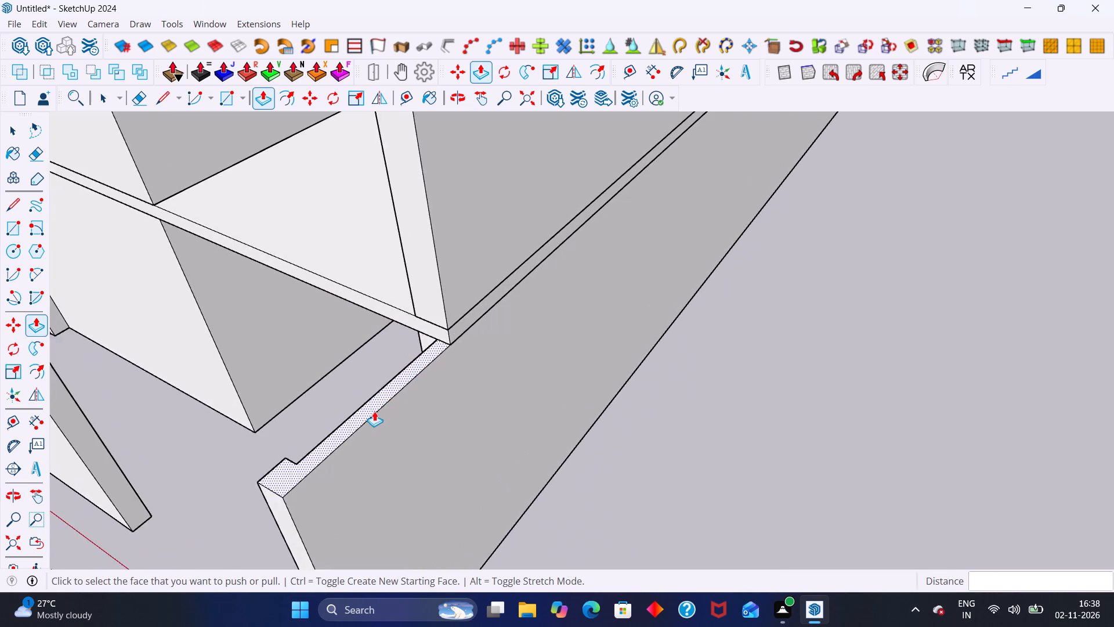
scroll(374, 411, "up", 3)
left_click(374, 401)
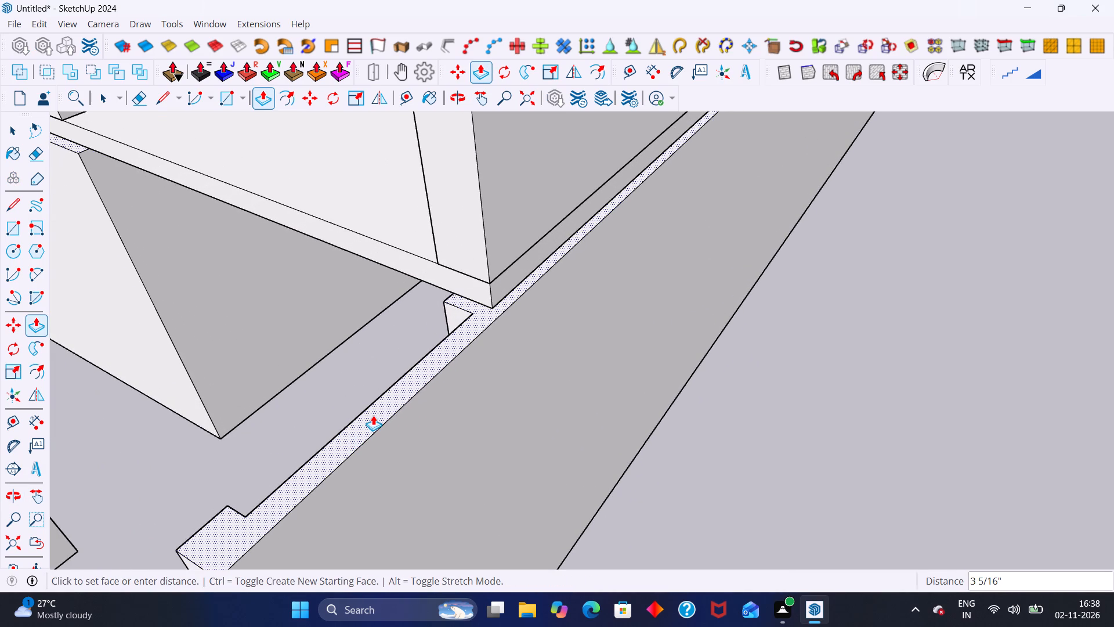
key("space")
Draw a 5" line across the ground-floor side wall's top face, flush with the upper slab's front edge, to split the projecting section.
scroll(438, 326, "up", 8)
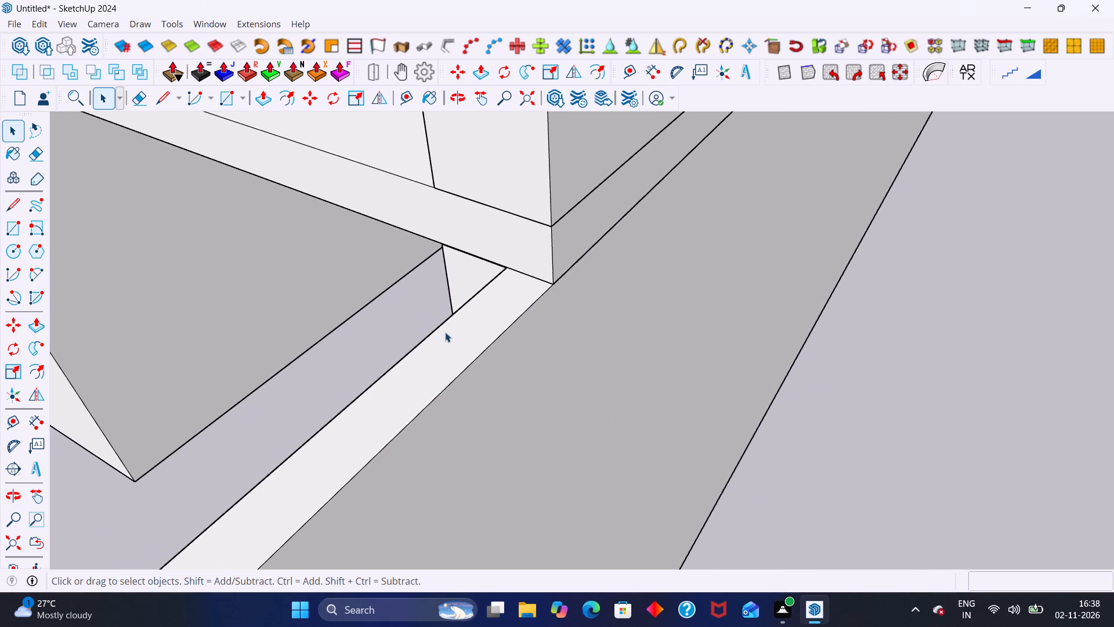
key("l")
scroll(498, 269, "up", 4)
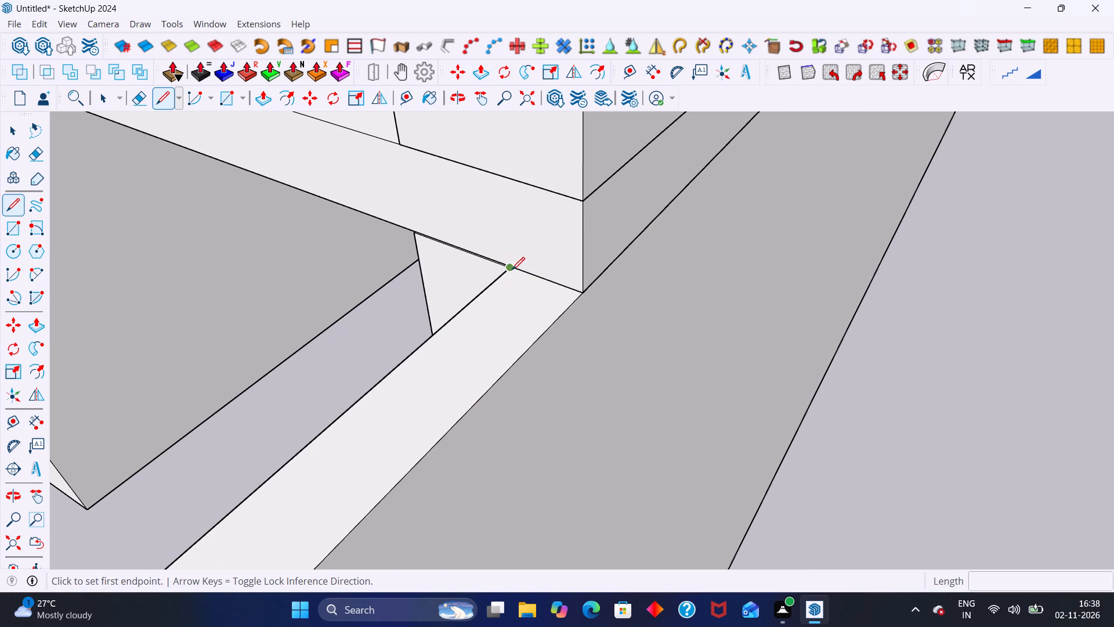
scroll(511, 280, "up", 12)
scroll(500, 221, "up", 2)
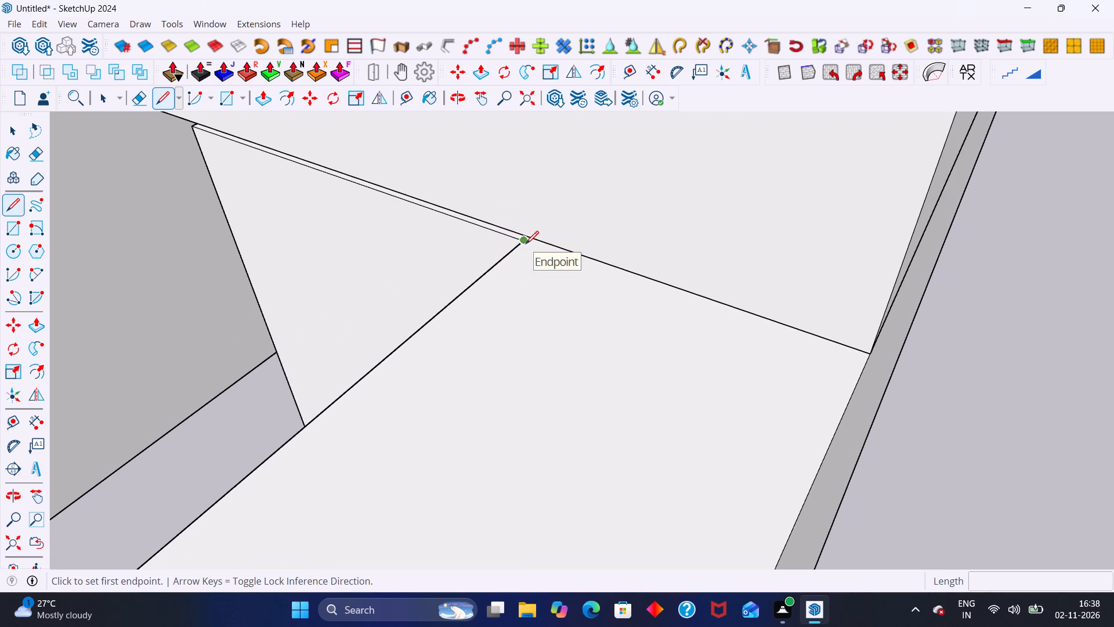
scroll(516, 253, "down", 20)
scroll(516, 253, "down", 4)
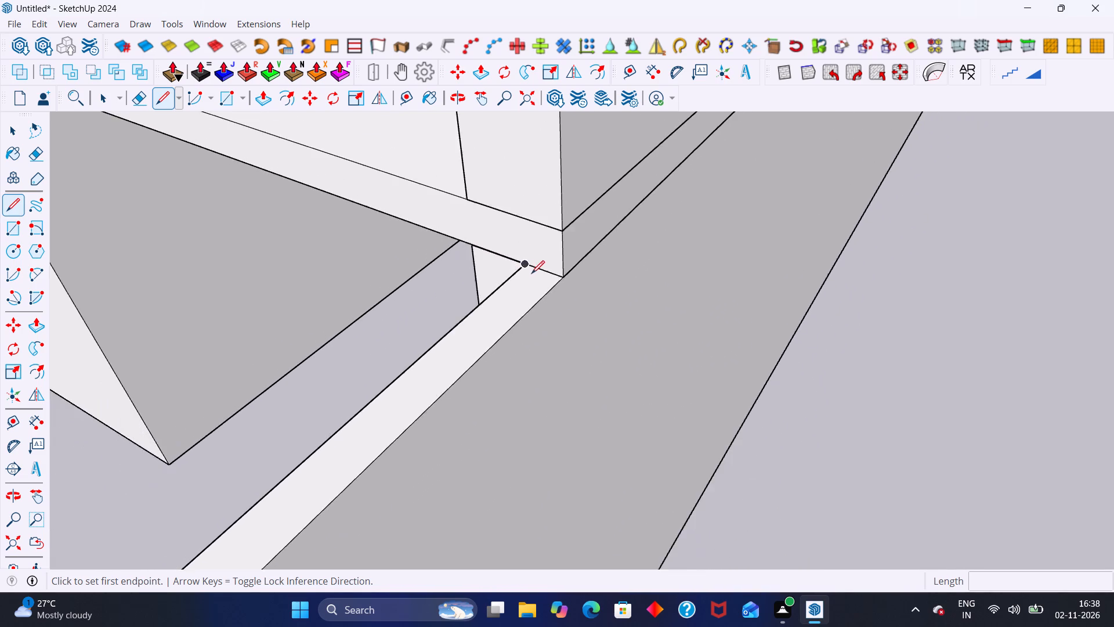
scroll(531, 273, "down", 18)
scroll(542, 281, "down", 5)
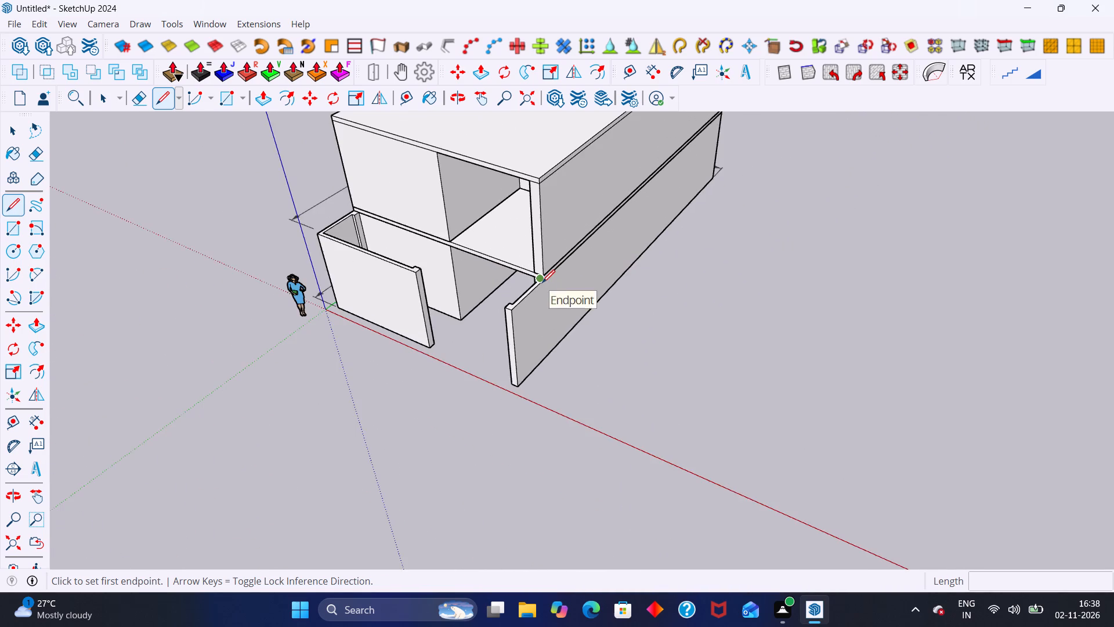
scroll(542, 284, "down", 2)
scroll(537, 185, "up", 18)
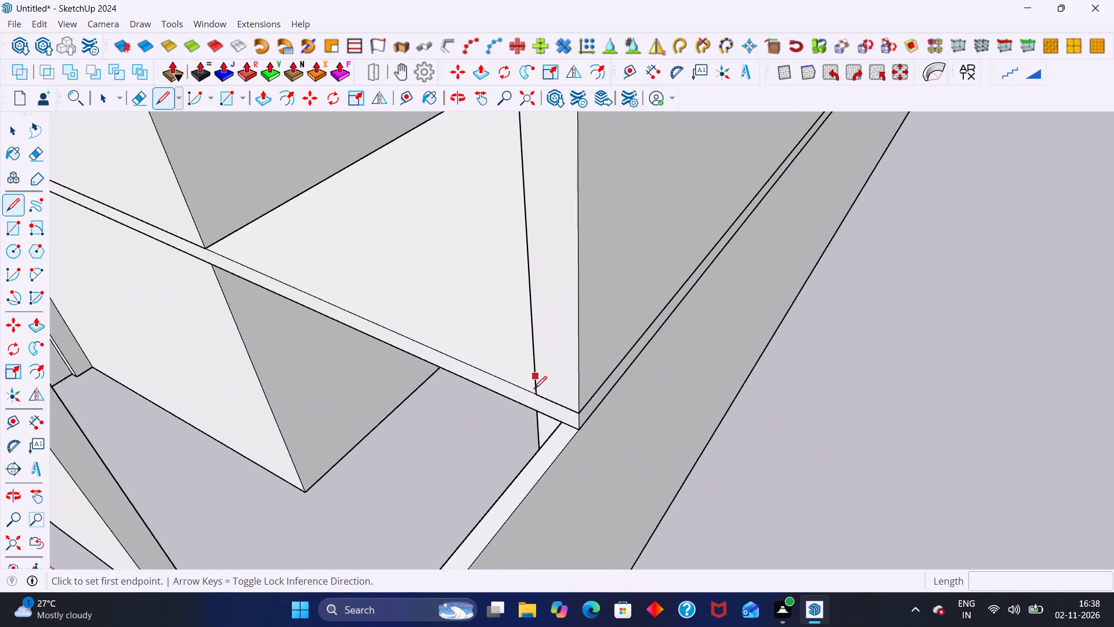
scroll(534, 389, "up", 17)
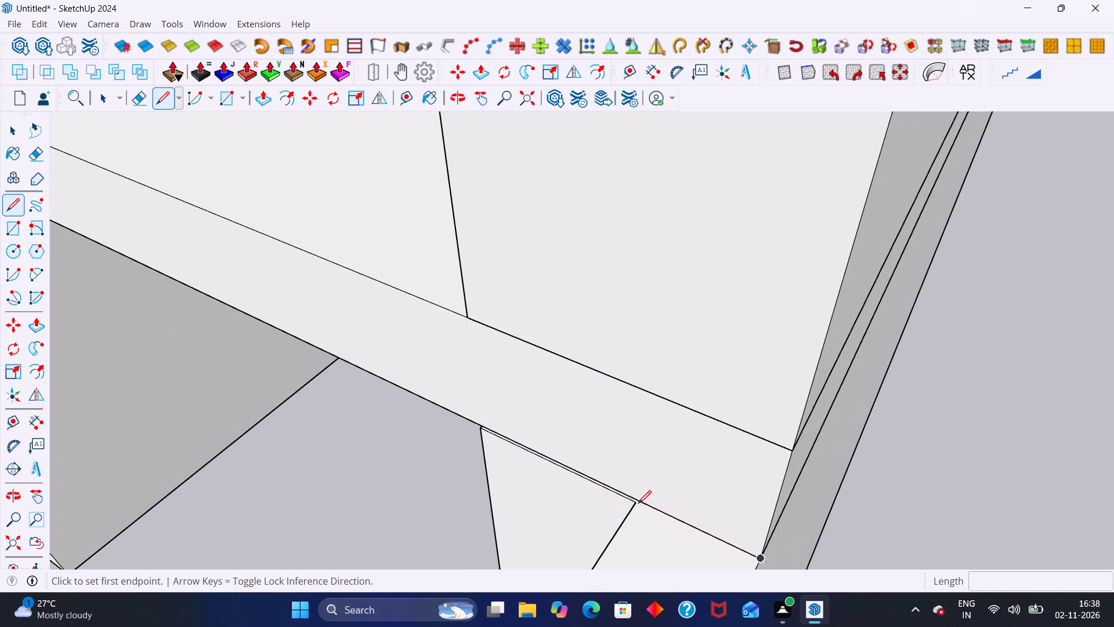
left_click(636, 501)
scroll(713, 539, "down", 6)
scroll(710, 536, "up", 6)
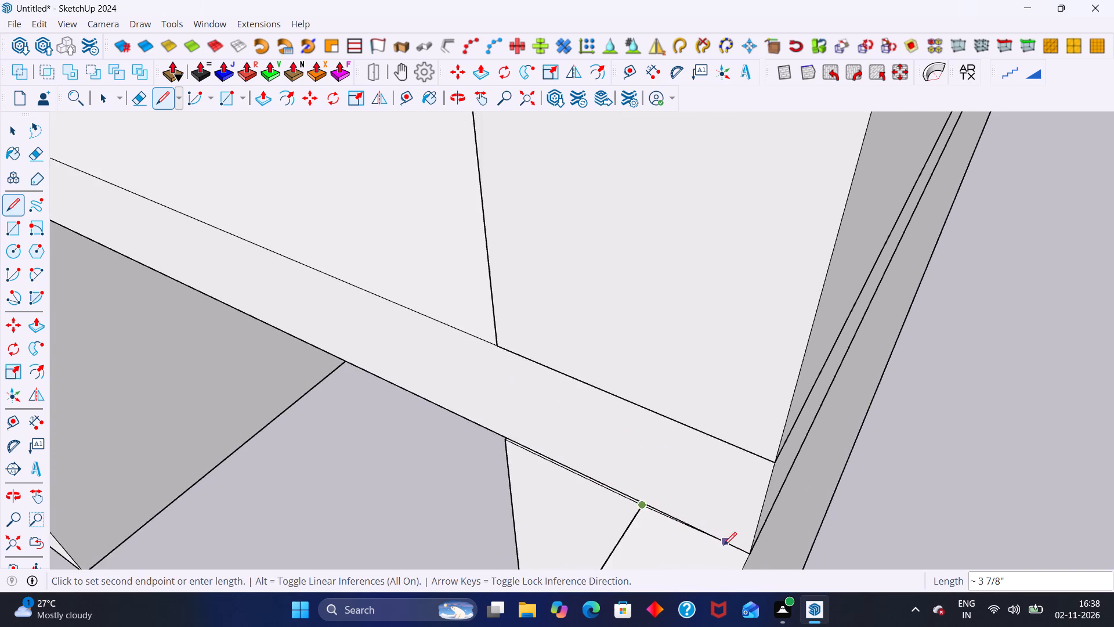
scroll(724, 545, "up", 6)
scroll(739, 561, "down", 6)
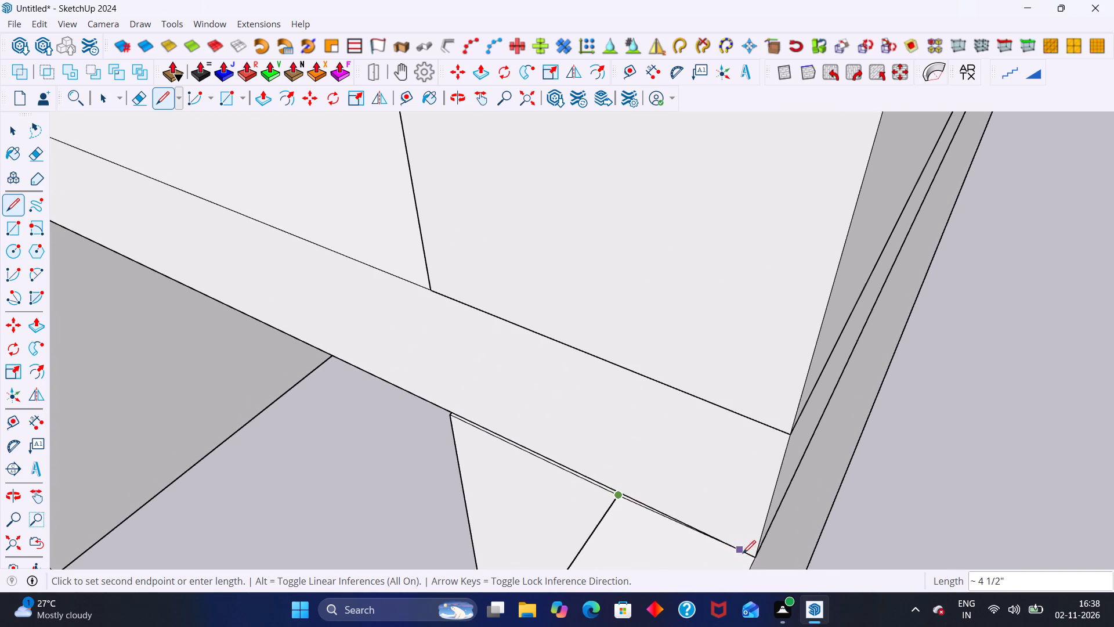
scroll(748, 567, "up", 3)
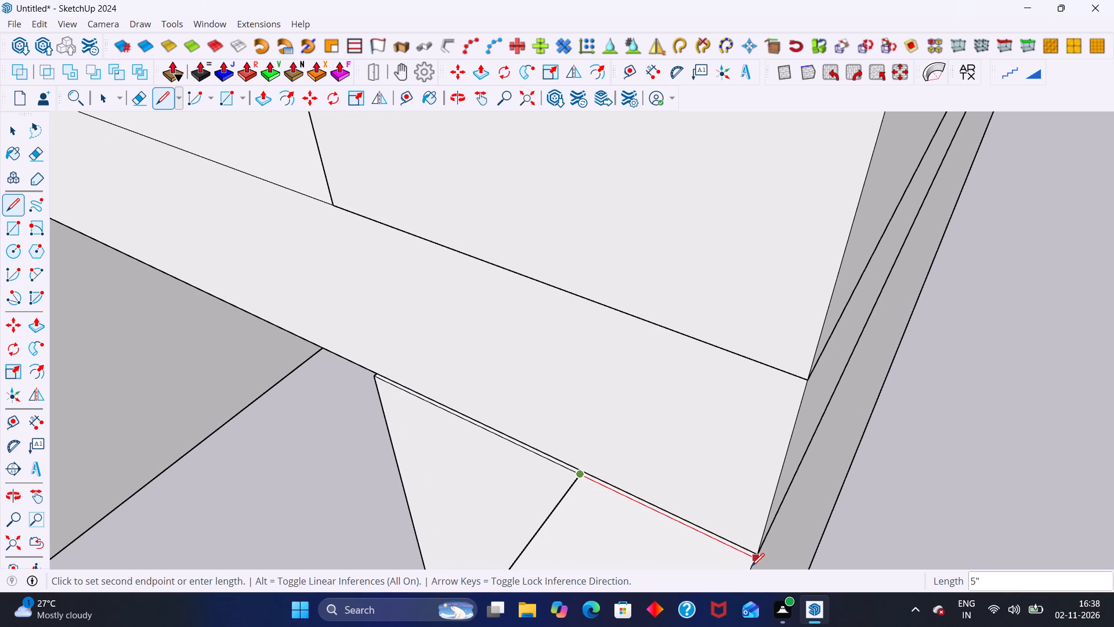
left_click(754, 565)
key("space")
Push the top face of the split-off ground-floor side wall section in front of the slab down 5'.
scroll(586, 498, "down", 12)
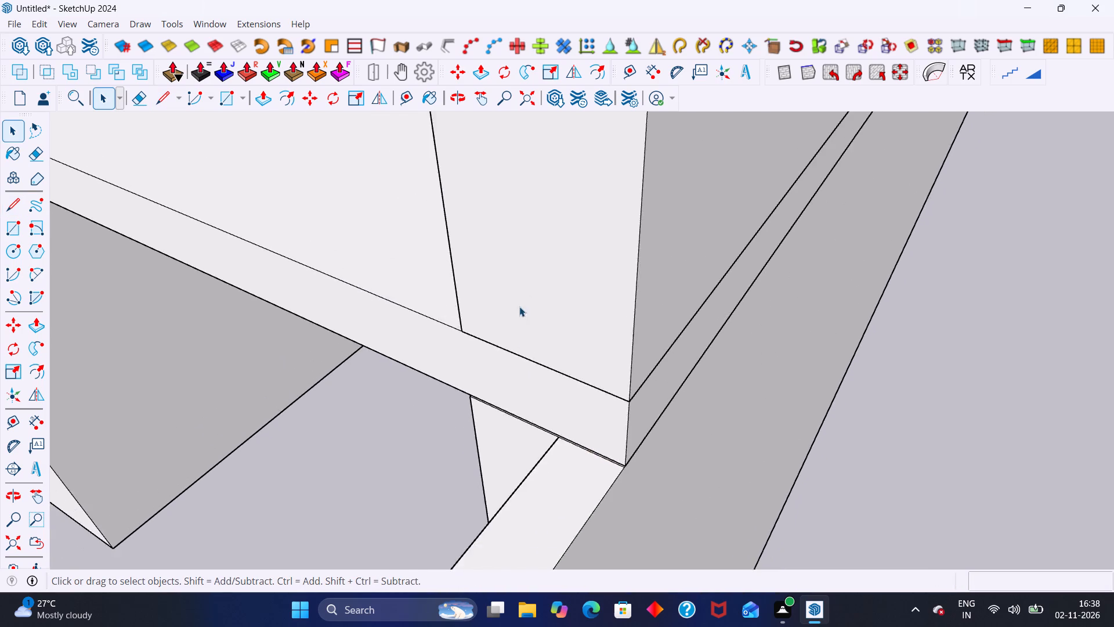
scroll(519, 307, "down", 10)
scroll(502, 388, "up", 4)
left_click(509, 436)
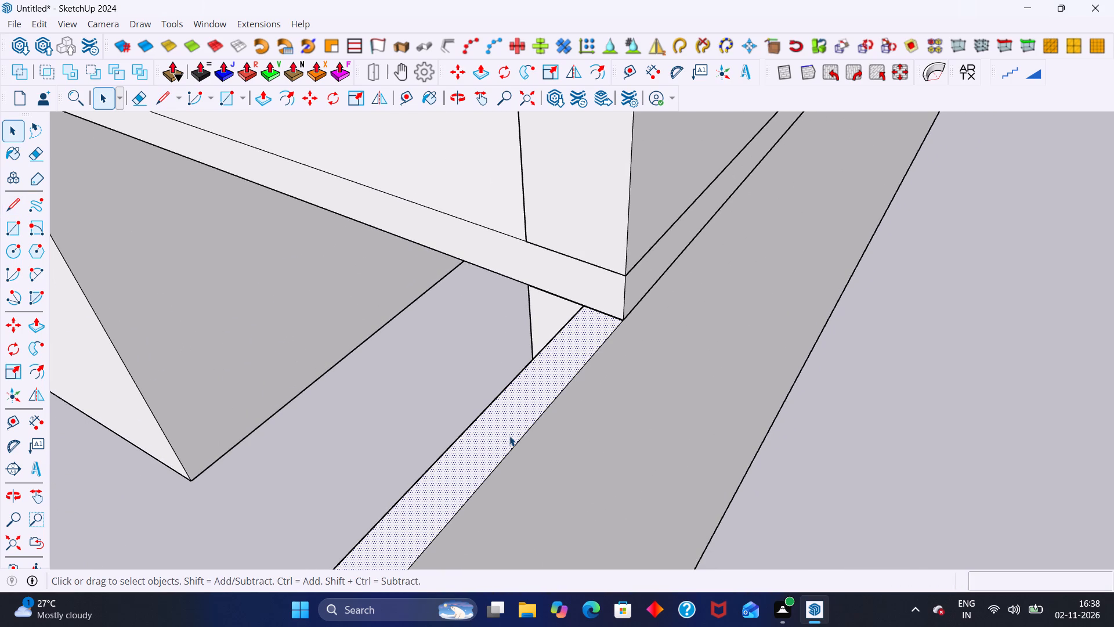
key("p")
left_click(509, 436)
scroll(525, 502, "down", 14)
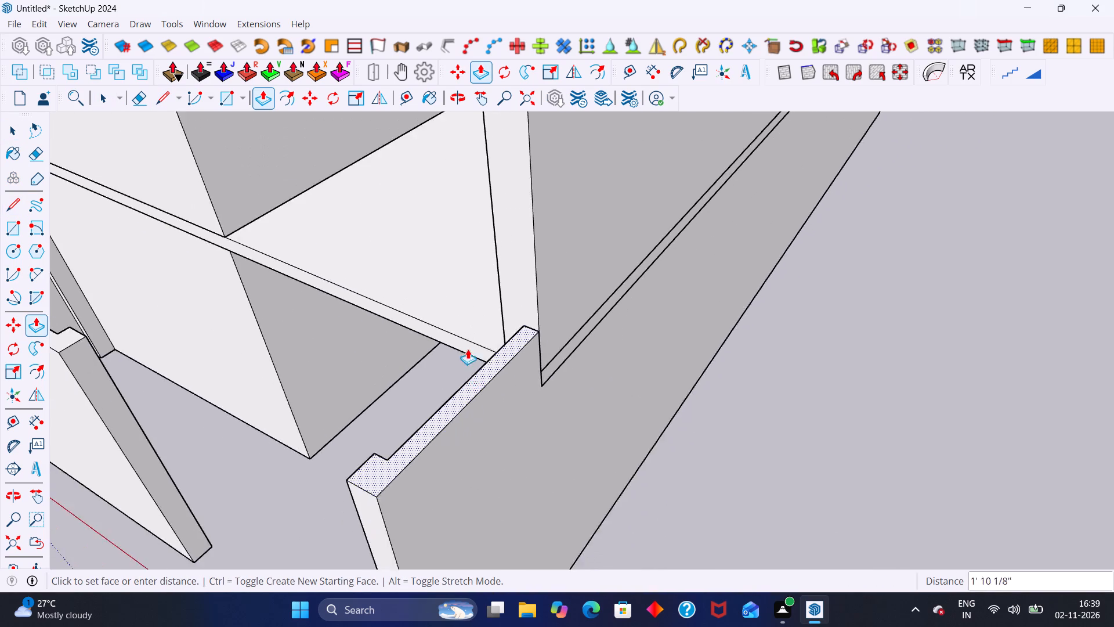
scroll(468, 349, "down", 4)
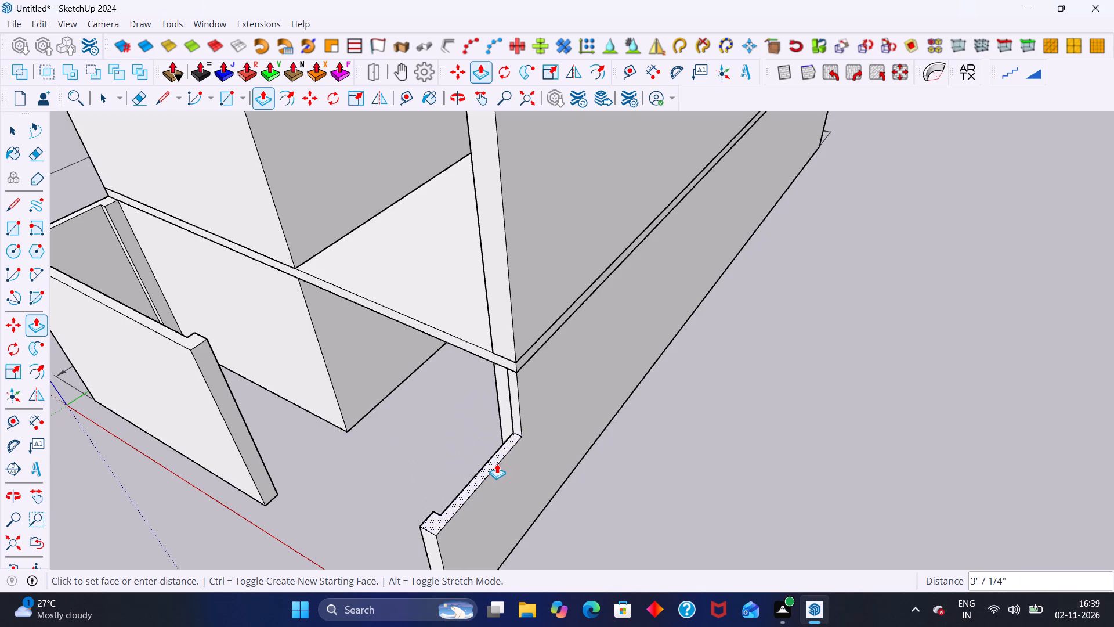
middle_click_drag(497, 463, 388, 400)
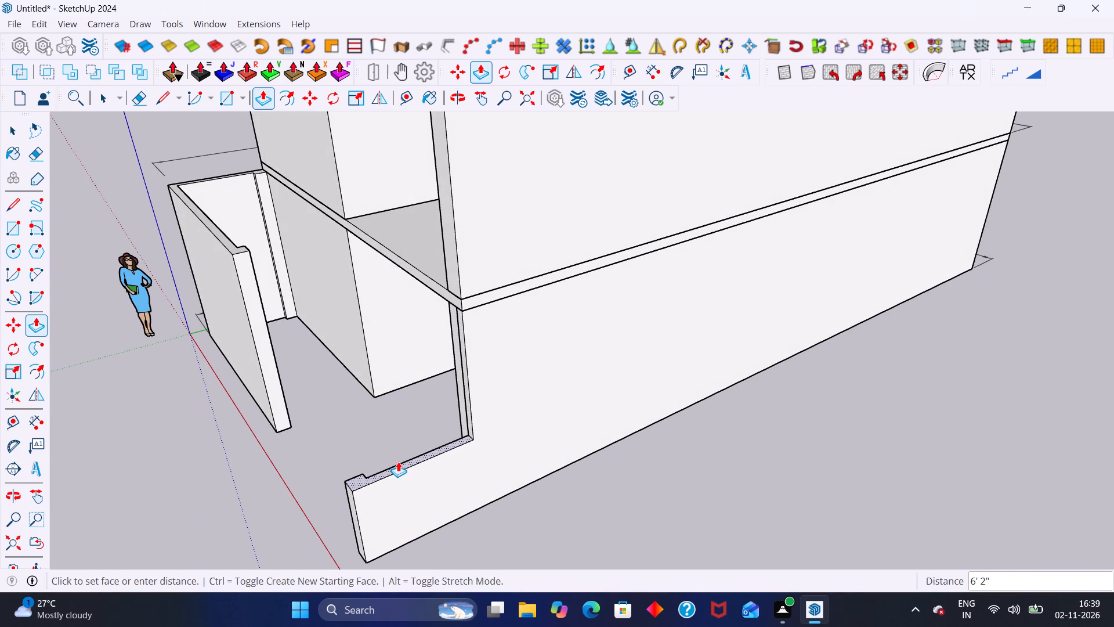
key("5")
key("apostrophe")
key("Return")
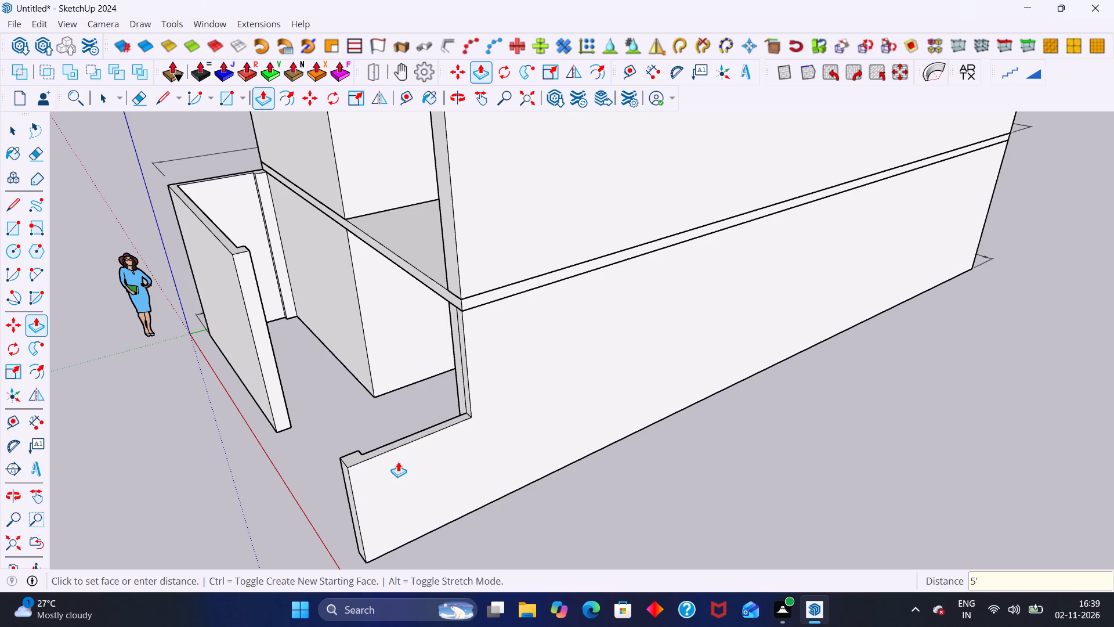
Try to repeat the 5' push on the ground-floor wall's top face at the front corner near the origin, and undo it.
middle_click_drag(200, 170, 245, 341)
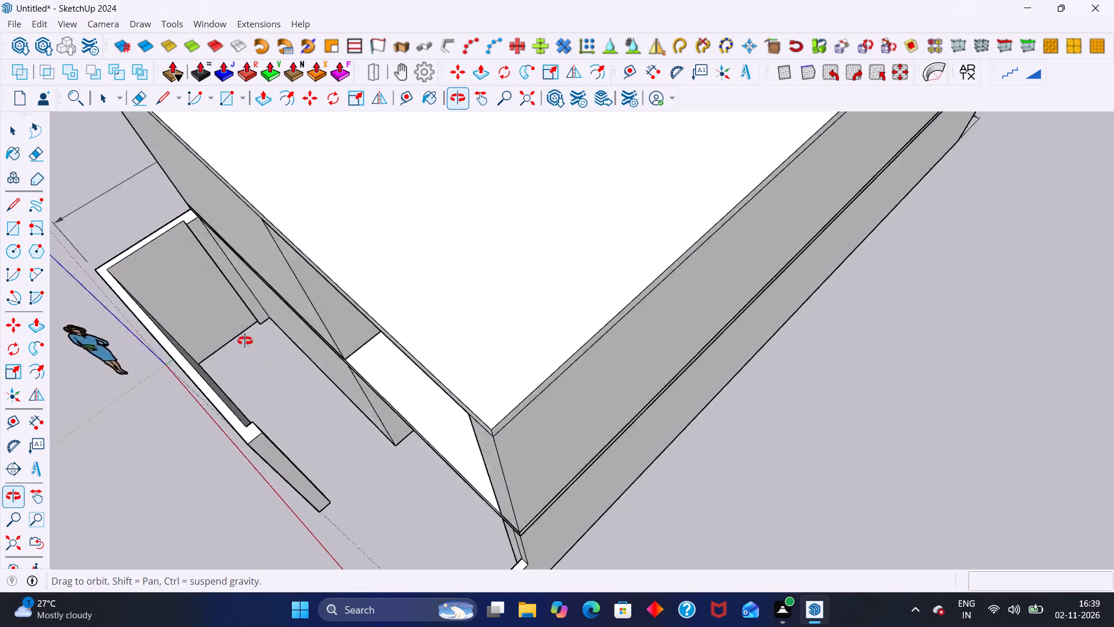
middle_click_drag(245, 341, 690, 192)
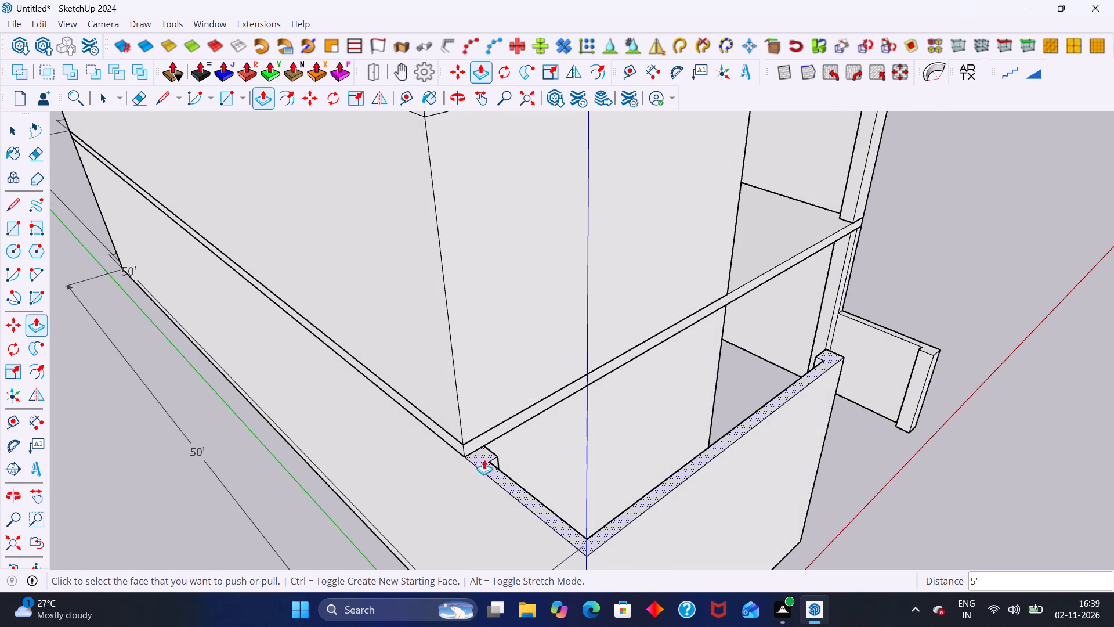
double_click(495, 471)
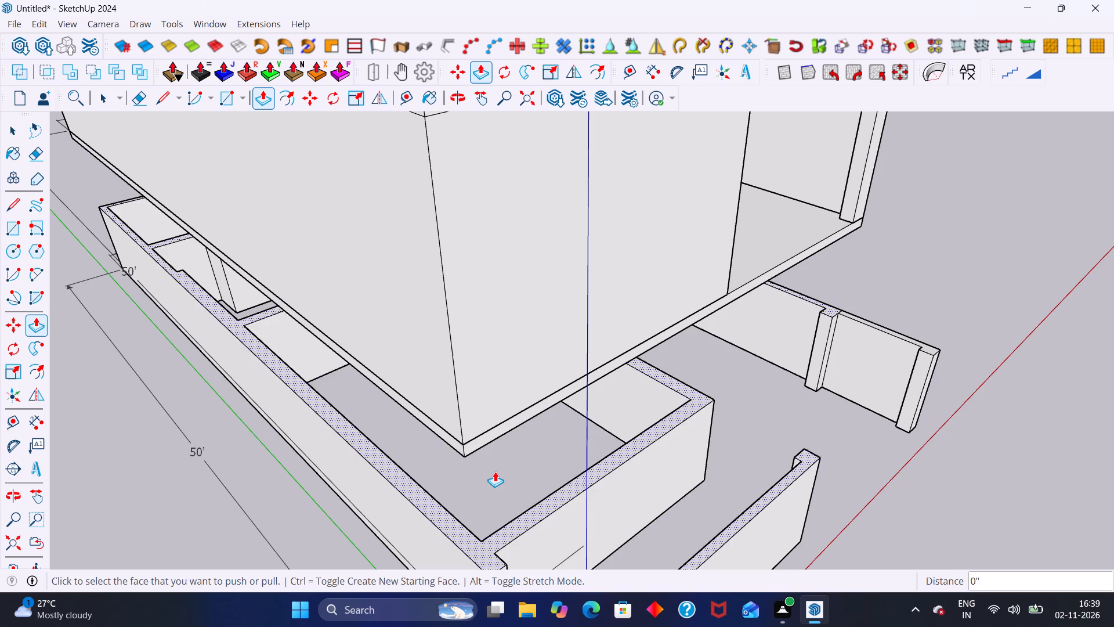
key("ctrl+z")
Draw a line about 9" long across the ground-floor side wall's top face near the origin, along the upper slab's front edge.
key("space")
middle_click_drag(506, 448, 444, 462)
scroll(410, 444, "up", 4)
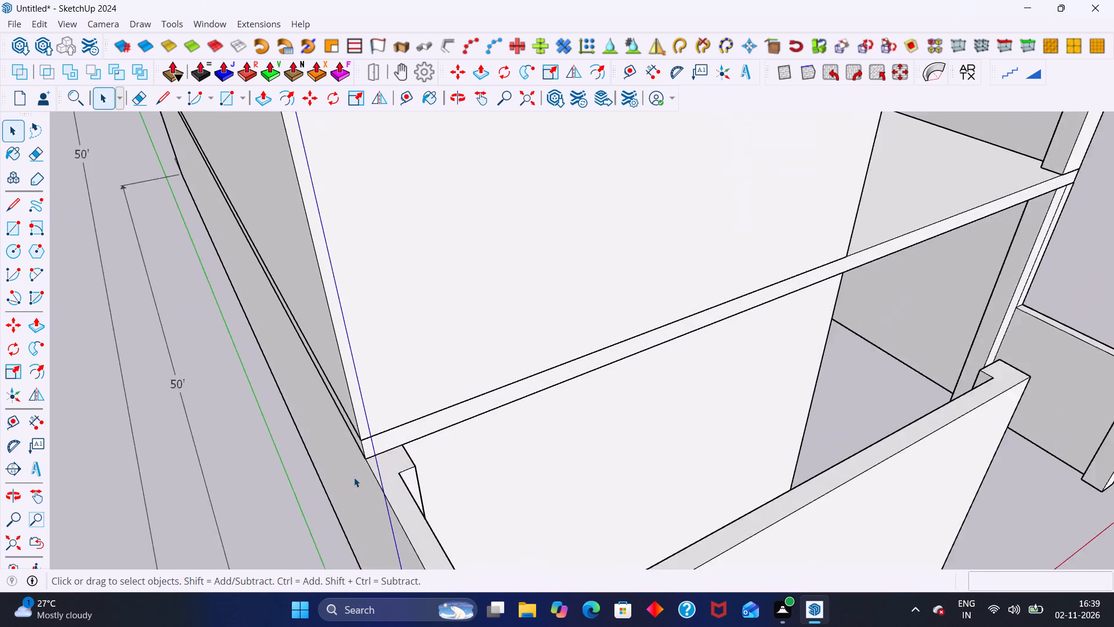
scroll(354, 477, "up", 18)
middle_click_drag(389, 370, 357, 430)
key("l")
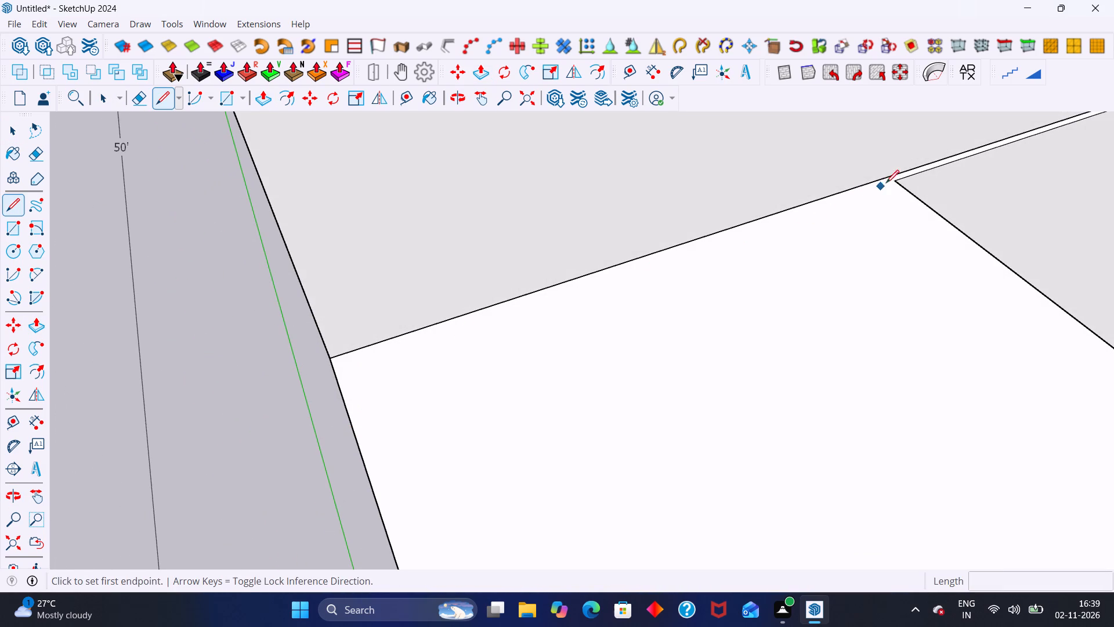
left_click(900, 178)
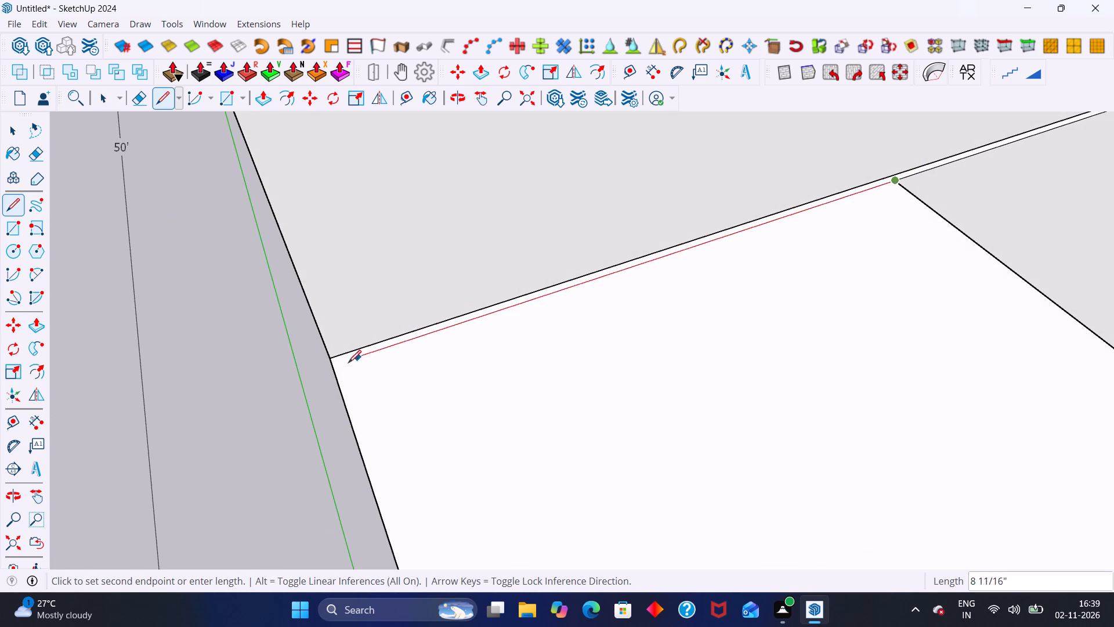
left_click(334, 369)
Push the top face of the split-off L-shaped front wall section near the origin down 5'.
key("space")
left_click(537, 389)
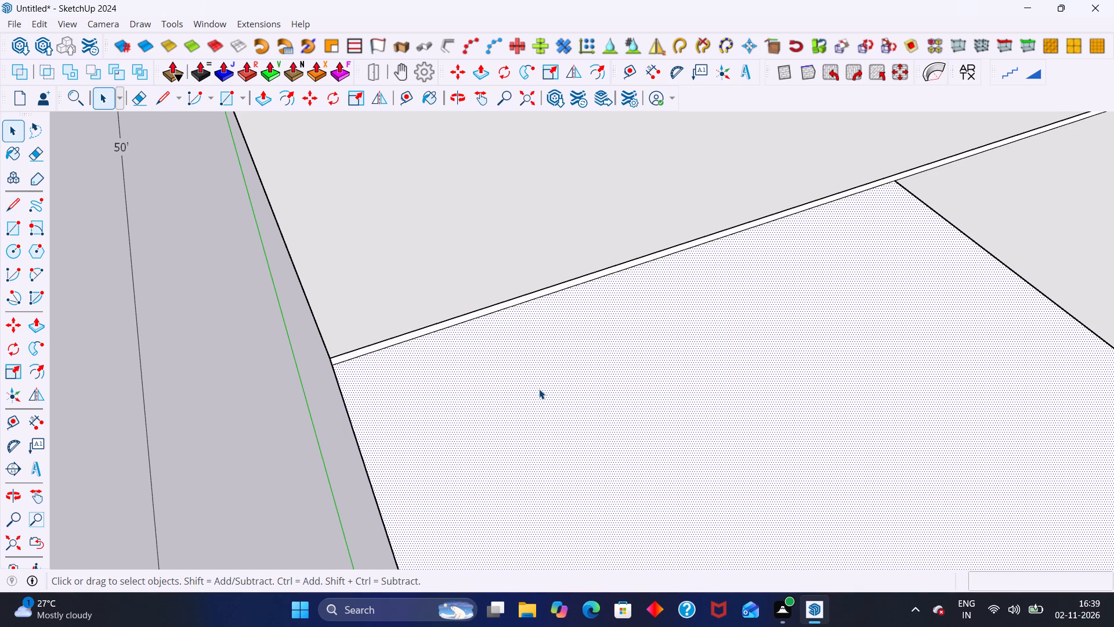
key("p")
left_click(539, 389)
key("5")
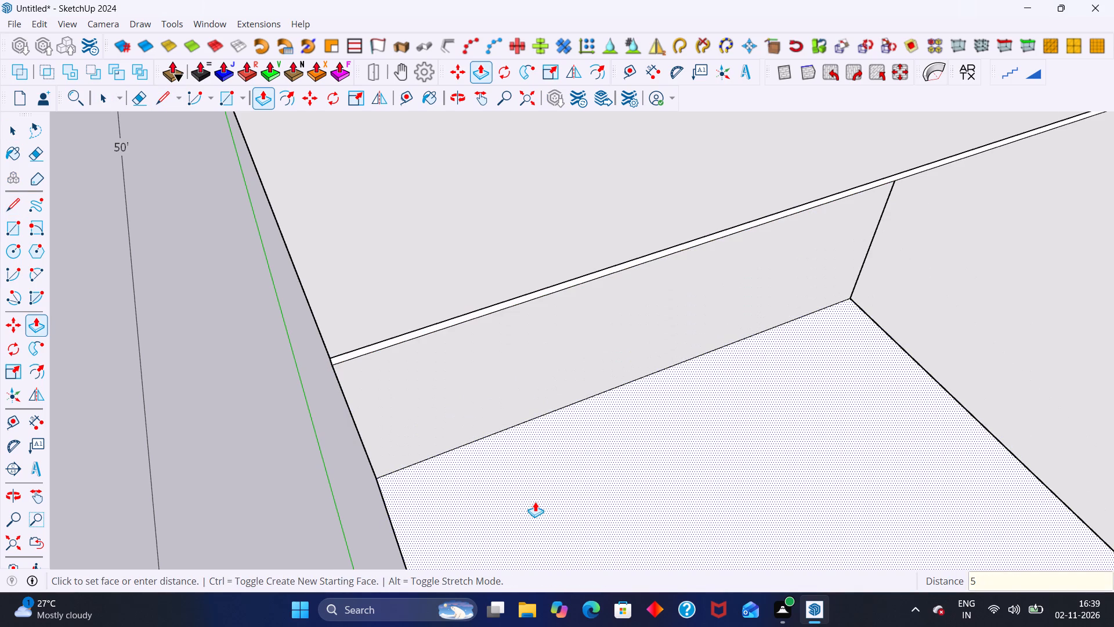
key("apostrophe")
key("Return")
key("space")
Delete the leftover vertical edge on the ground-floor front face where the side wall near the origin meets the front wall.
scroll(190, 432, "down", 9)
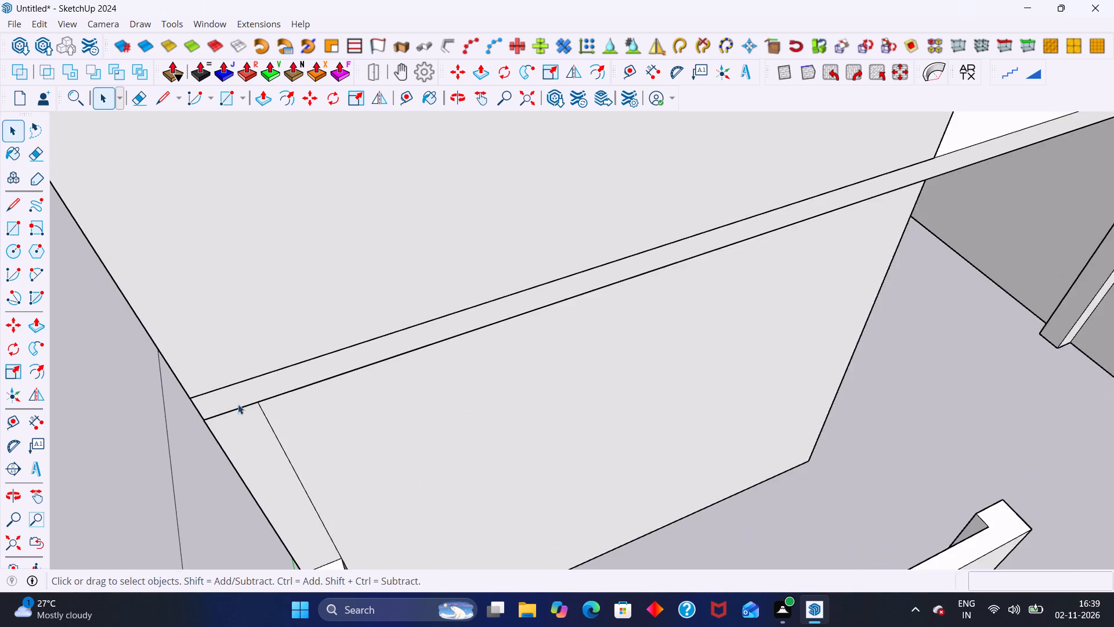
scroll(238, 404, "down", 13)
middle_click_drag(419, 372, 393, 279)
scroll(397, 290, "up", 7)
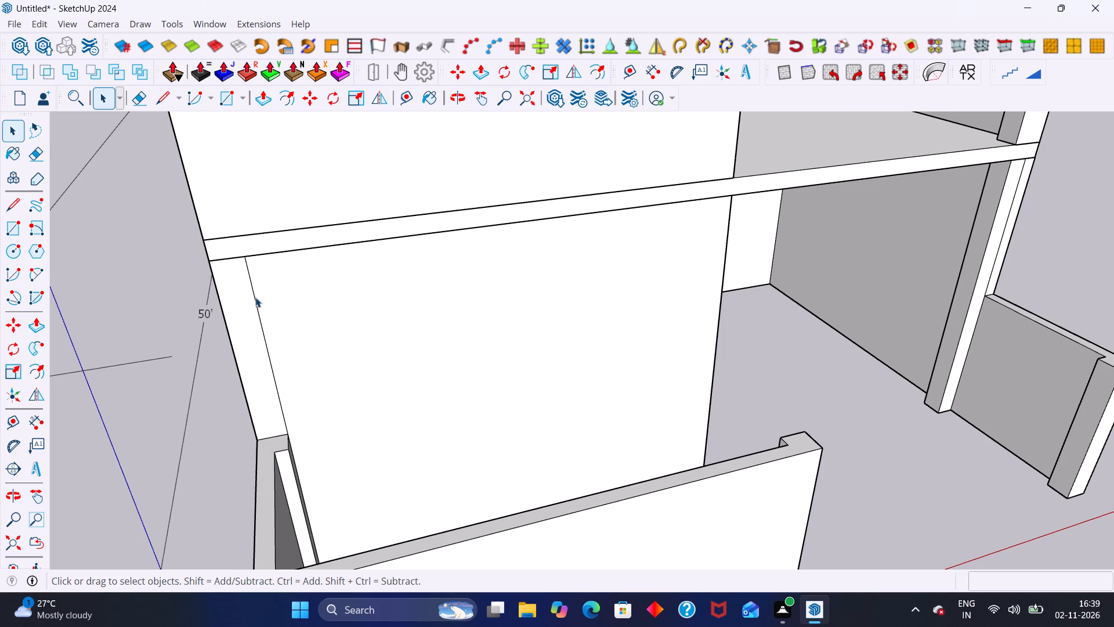
left_click(254, 297)
key("Delete")
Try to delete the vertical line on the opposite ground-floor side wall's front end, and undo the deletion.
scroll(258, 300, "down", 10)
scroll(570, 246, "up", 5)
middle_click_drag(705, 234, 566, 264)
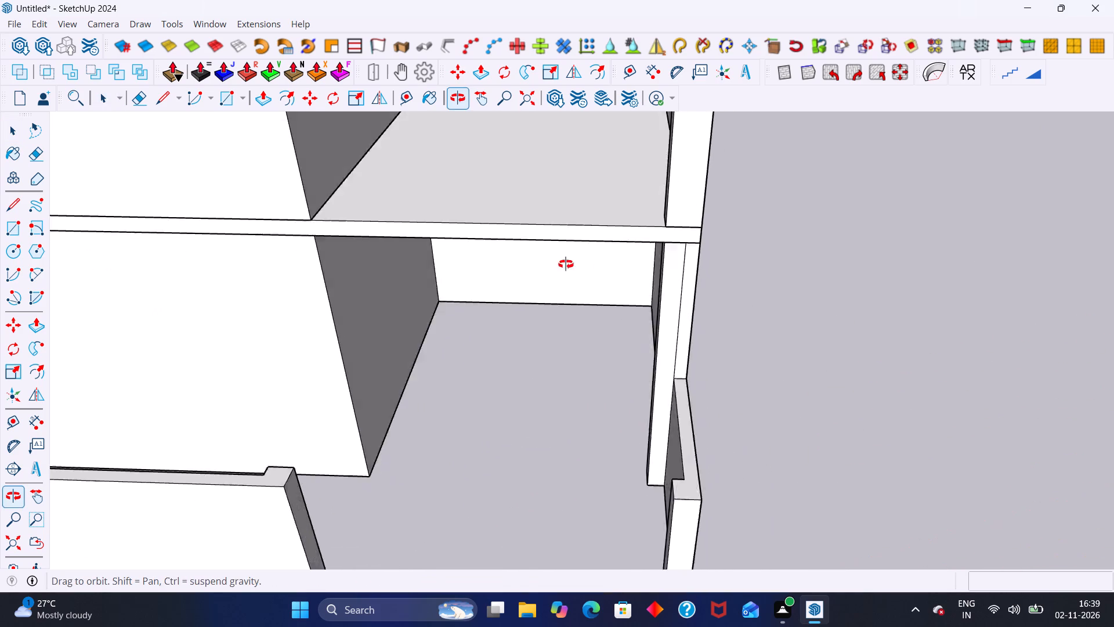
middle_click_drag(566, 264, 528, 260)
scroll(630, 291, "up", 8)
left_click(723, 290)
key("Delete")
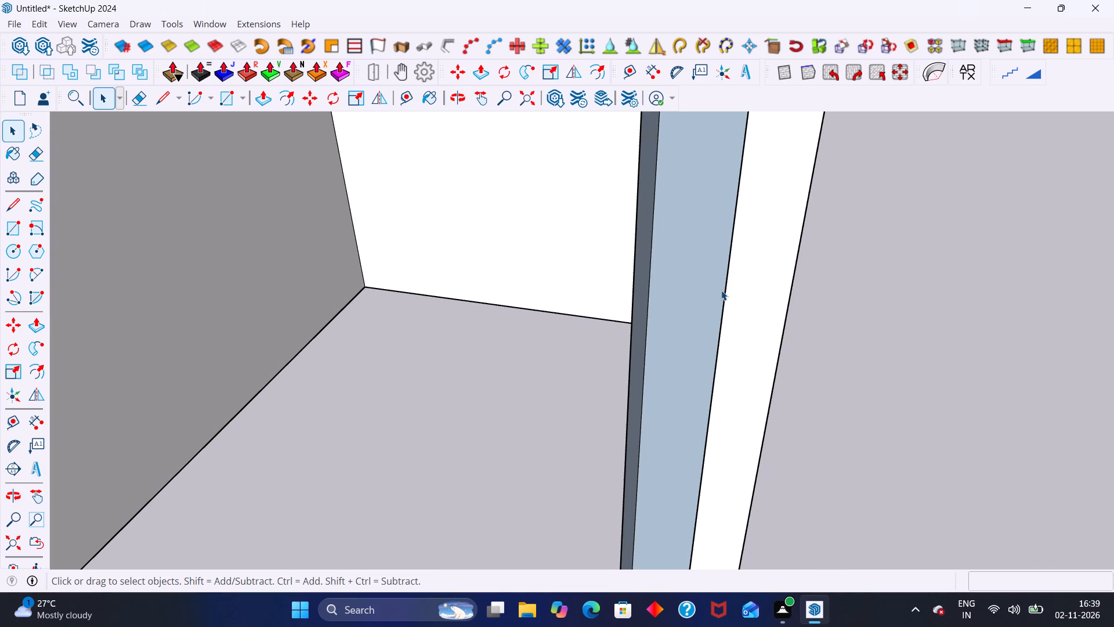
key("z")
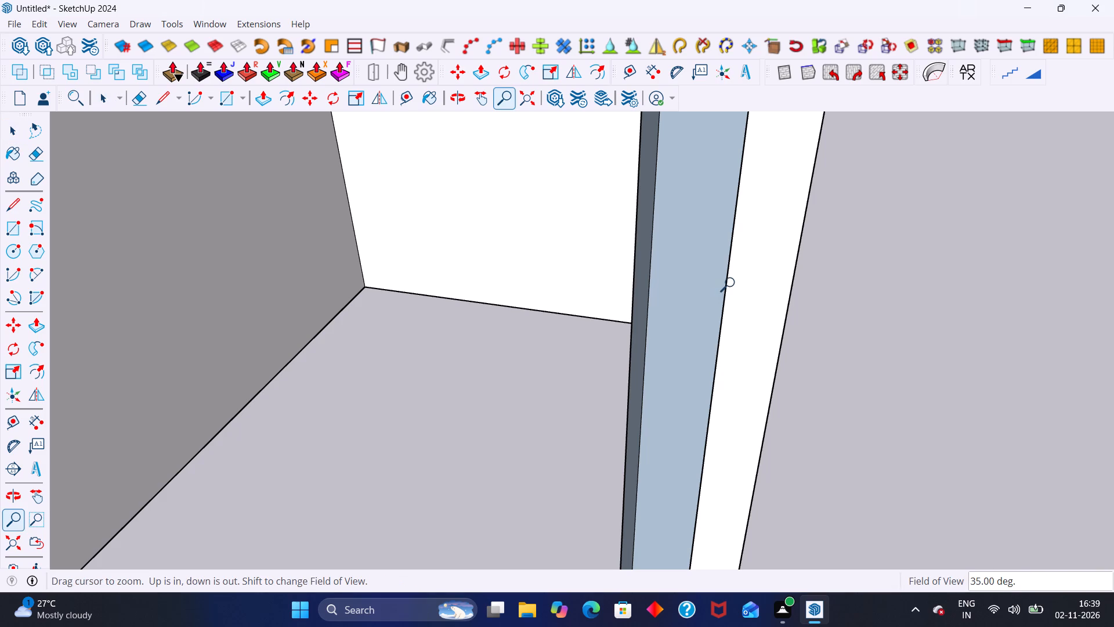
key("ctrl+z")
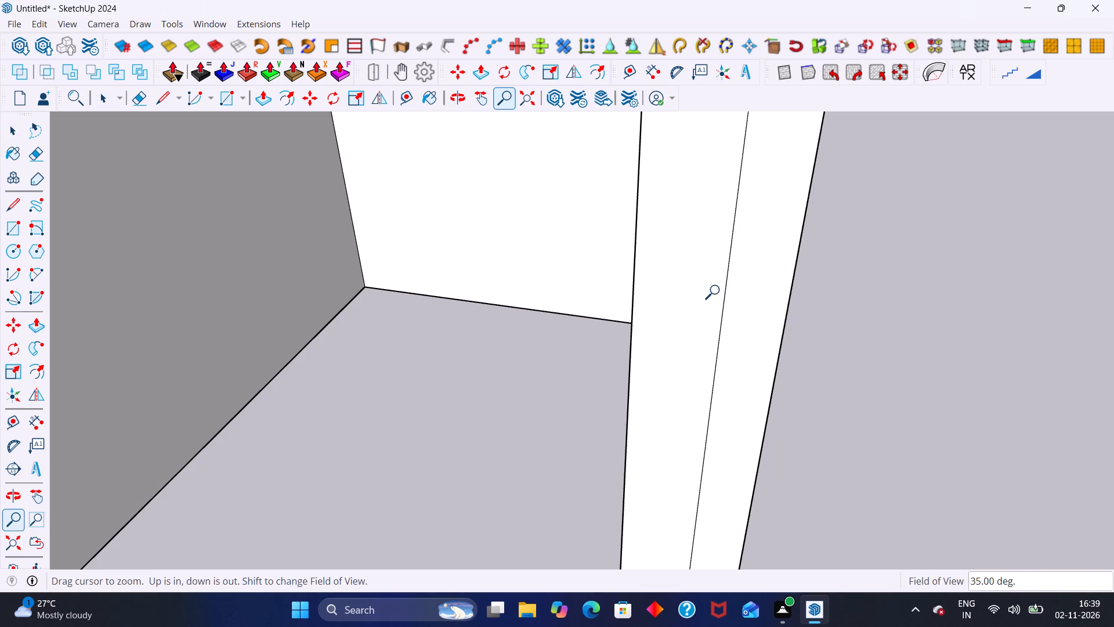
Erase the leftover vertical edge on the opposite ground-floor side wall's front end under the slab.
key("e")
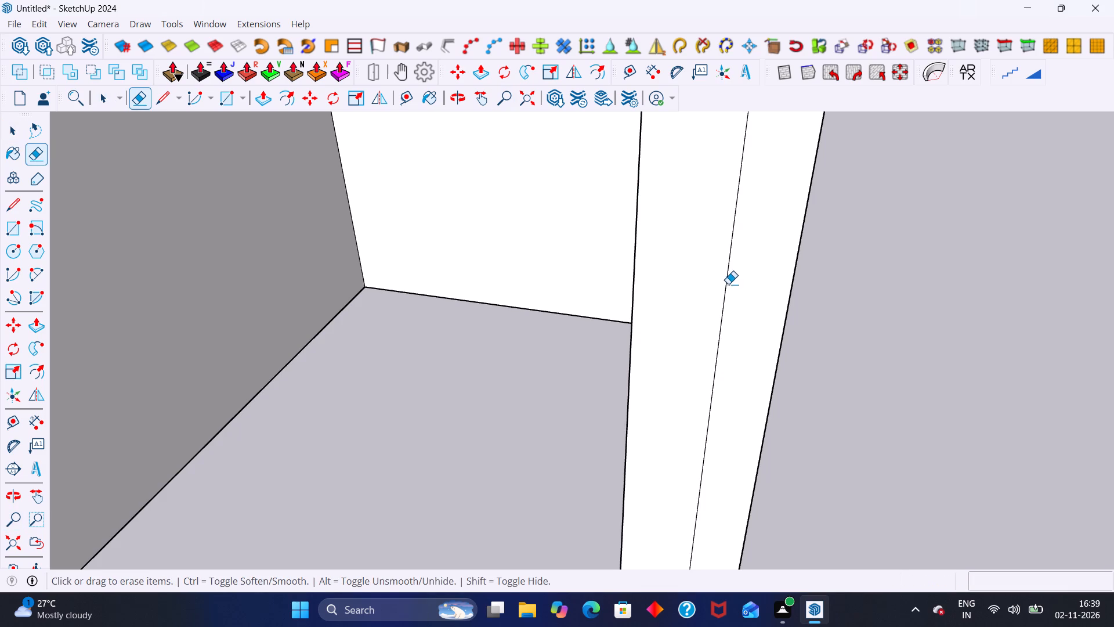
left_click_drag(736, 280, 710, 288)
scroll(710, 288, "down", 19)
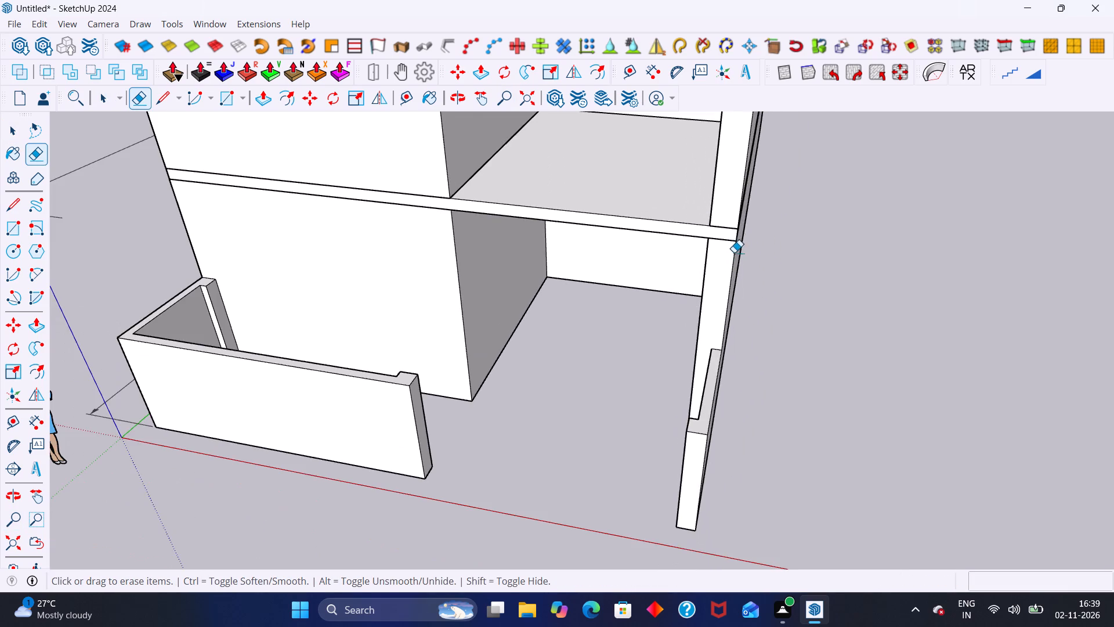
middle_click_drag(782, 255, 827, 204)
scroll(855, 219, "down", 3)
key("space")
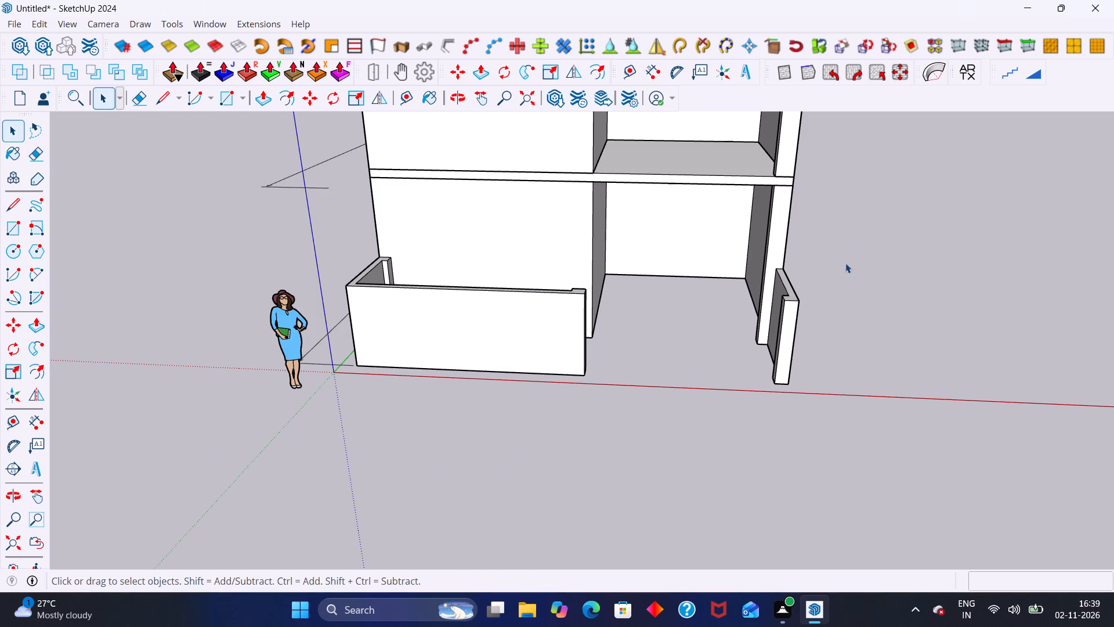
Examine the front of both storeys, the roof slab and the lowered front walls from several heights and sides.
scroll(860, 298, "down", 11)
middle_click_drag(849, 174, 719, 138)
scroll(772, 211, "up", 5)
middle_click_drag(767, 212, 769, 211)
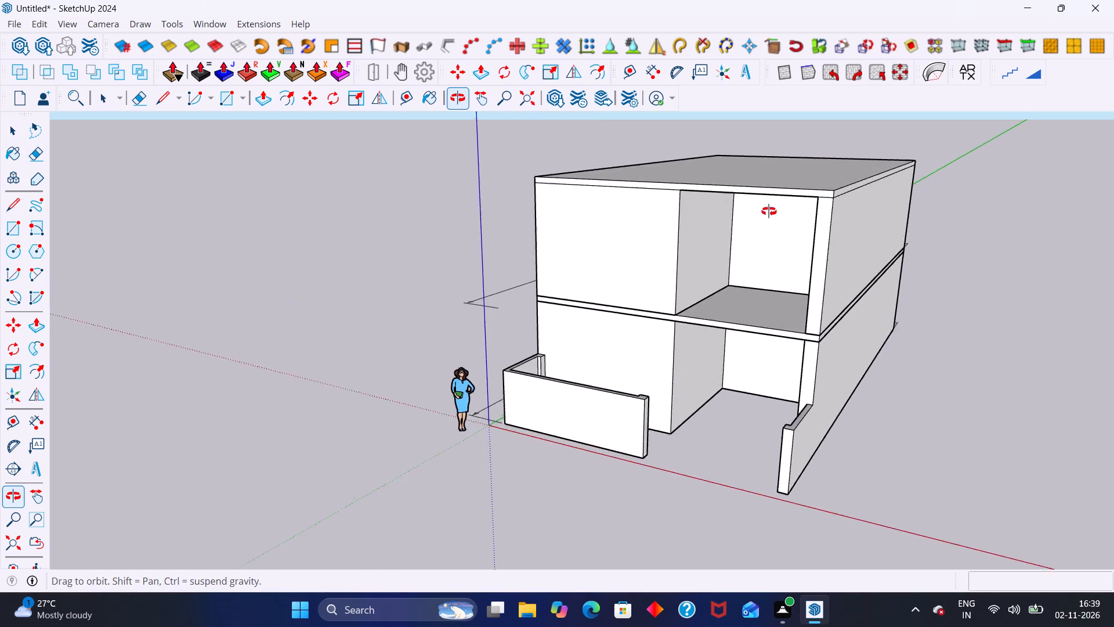
middle_click_drag(769, 211, 757, 169)
scroll(733, 198, "up", 5)
middle_click_drag(701, 251, 743, 240)
scroll(587, 290, "up", 8)
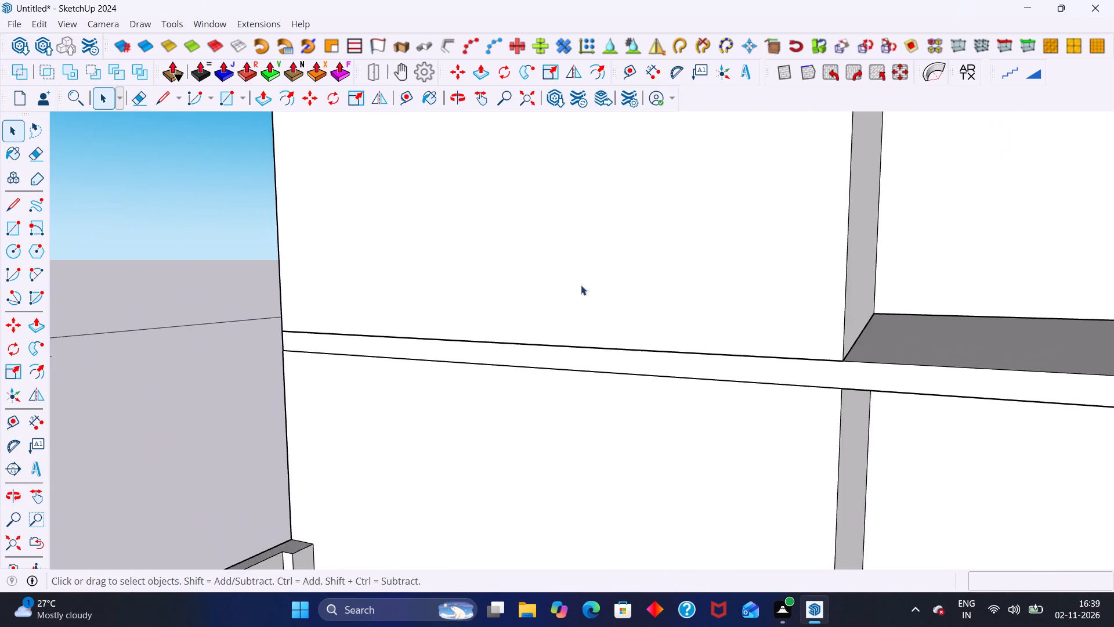
scroll(573, 239, "down", 12)
middle_click_drag(686, 252, 628, 343)
scroll(602, 341, "down", 1)
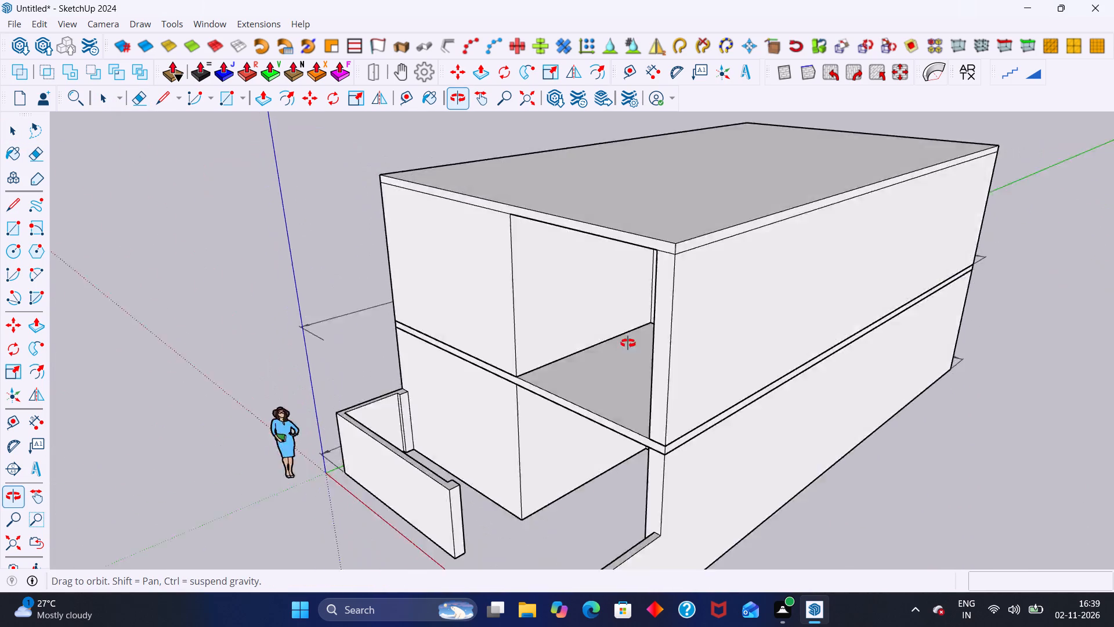
middle_click_drag(628, 343, 826, 304)
scroll(895, 361, "up", 3)
middle_click_drag(896, 351, 806, 327)
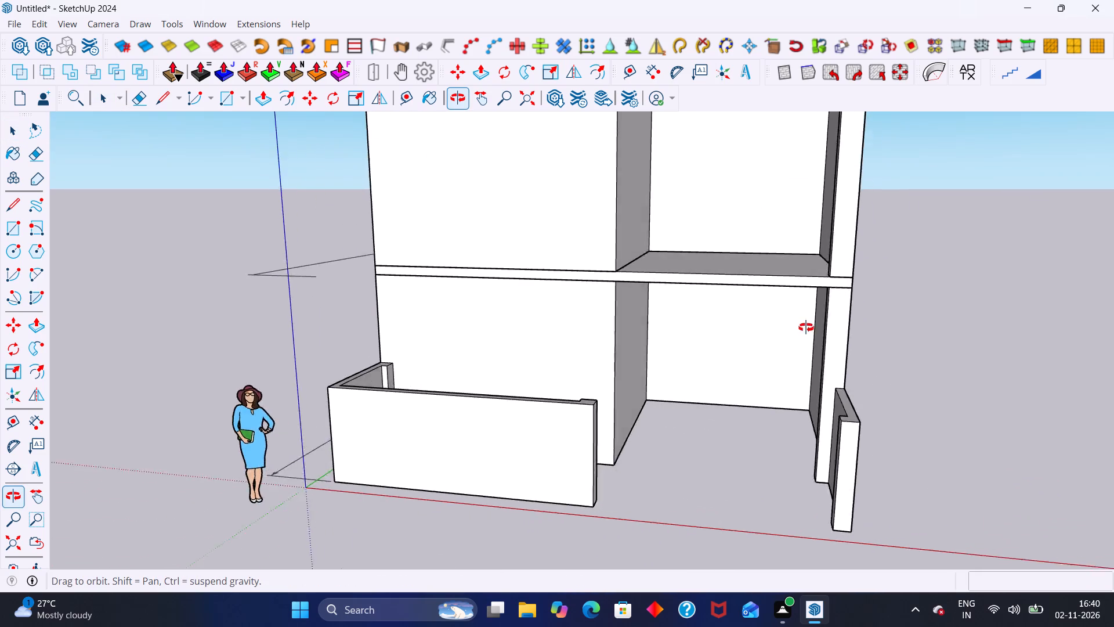
middle_click_drag(806, 327, 798, 458)
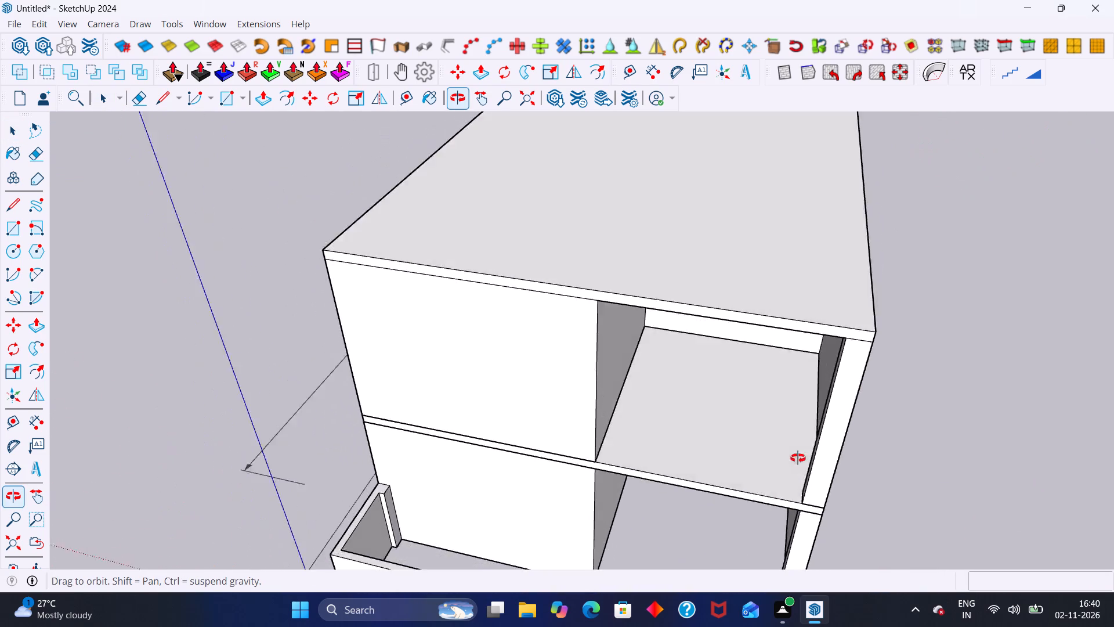
middle_click_drag(798, 458, 816, 348)
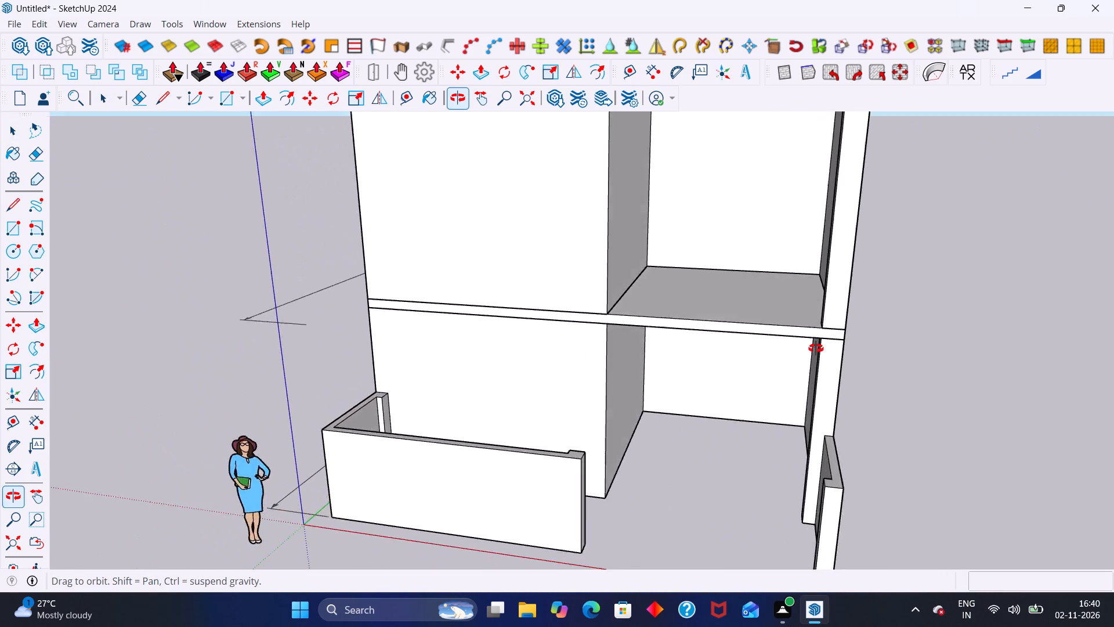
middle_click_drag(816, 348, 813, 389)
scroll(726, 401, "down", 3)
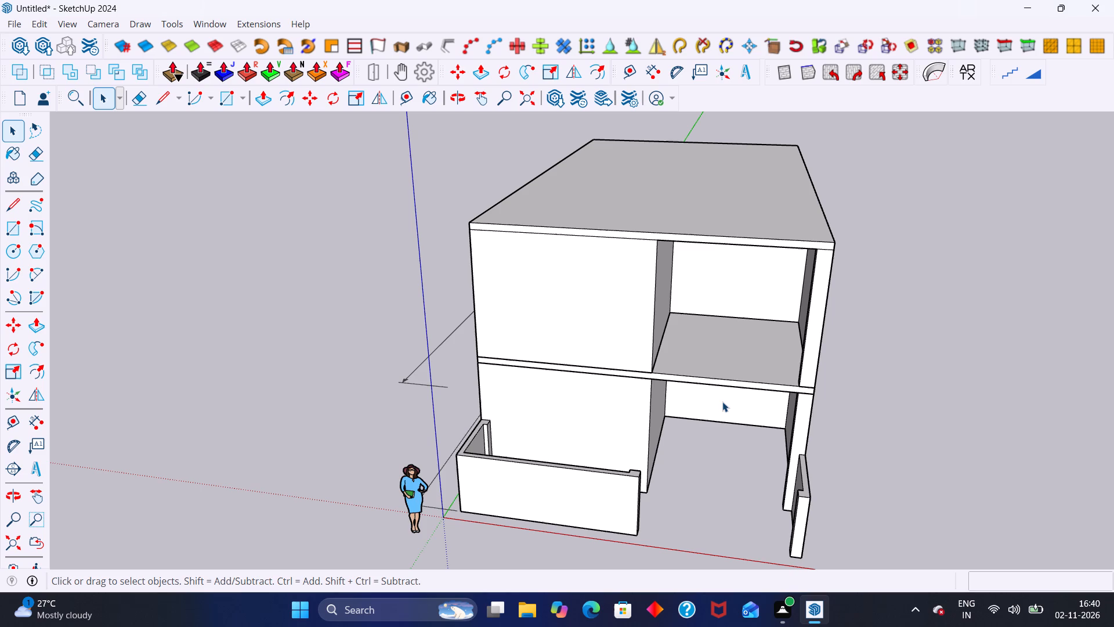
middle_click_drag(534, 434, 536, 428)
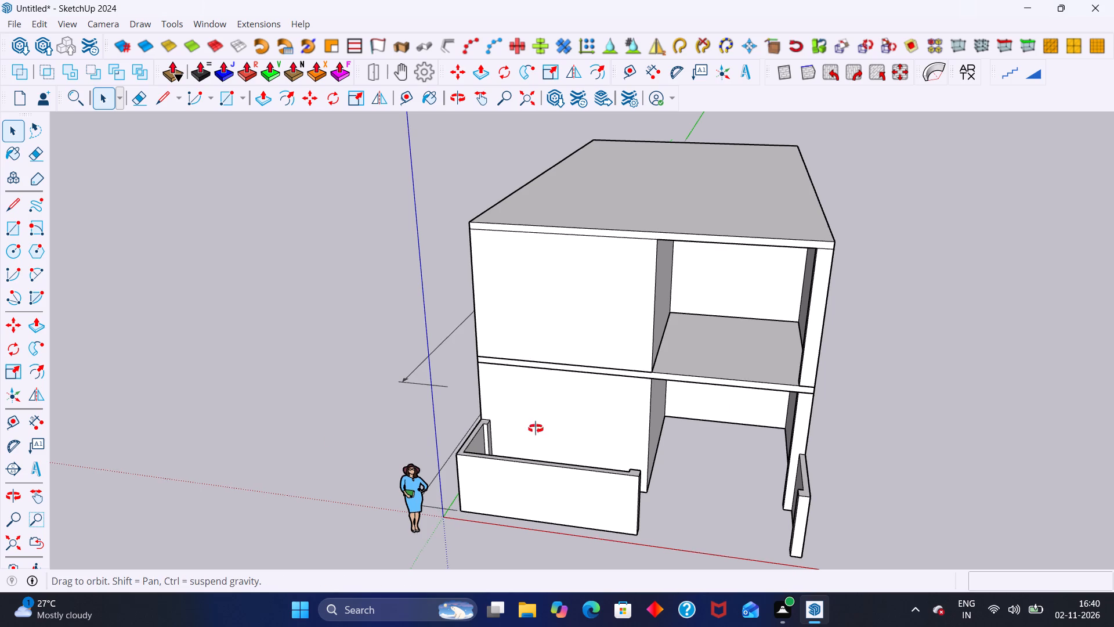
middle_click_drag(536, 428, 542, 381)
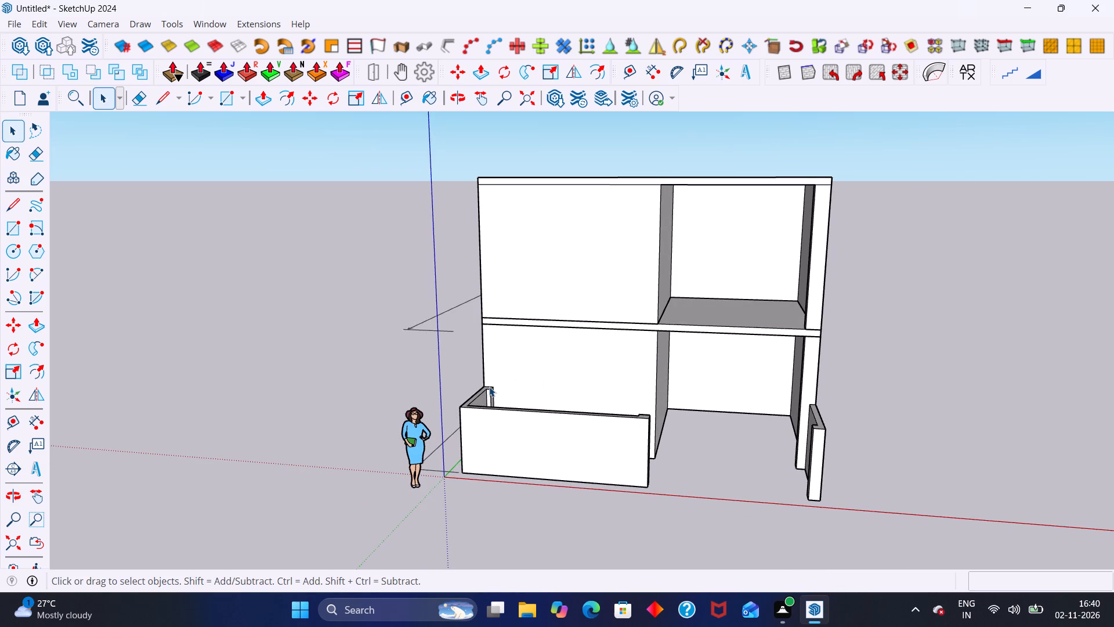
scroll(525, 387, "down", 1)
middle_click_drag(545, 401, 547, 379)
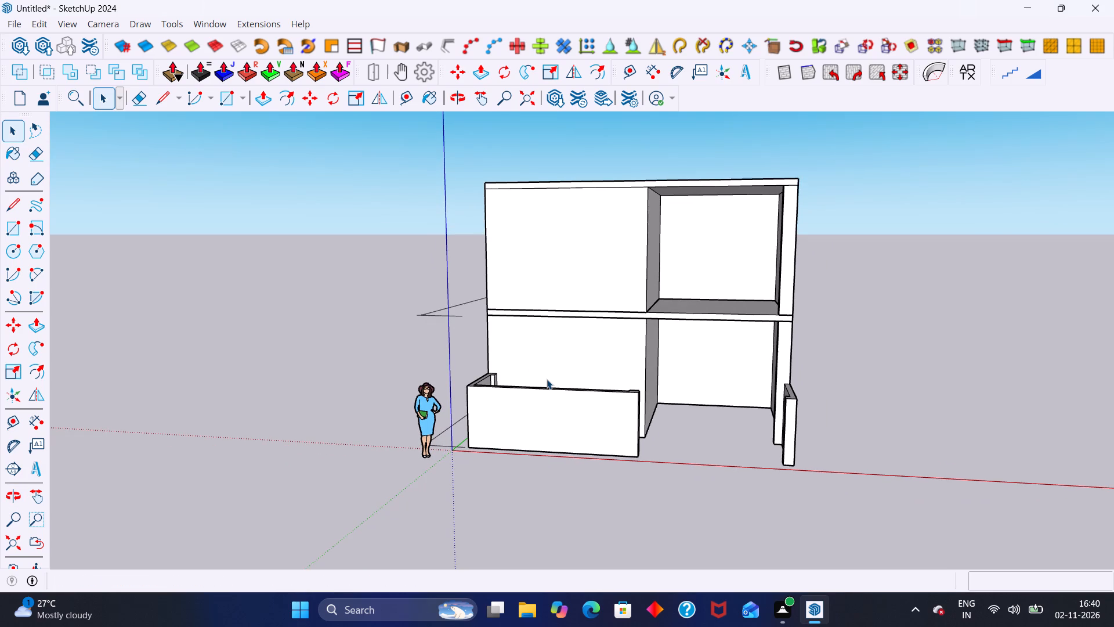
middle_click_drag(540, 377, 551, 433)
scroll(447, 444, "up", 3)
middle_click_drag(486, 373, 486, 456)
scroll(595, 389, "down", 8)
middle_click_drag(599, 346, 583, 444)
Push the top face of the low L-shaped front wall near the origin down by about 2' 10".
scroll(566, 492, "up", 7)
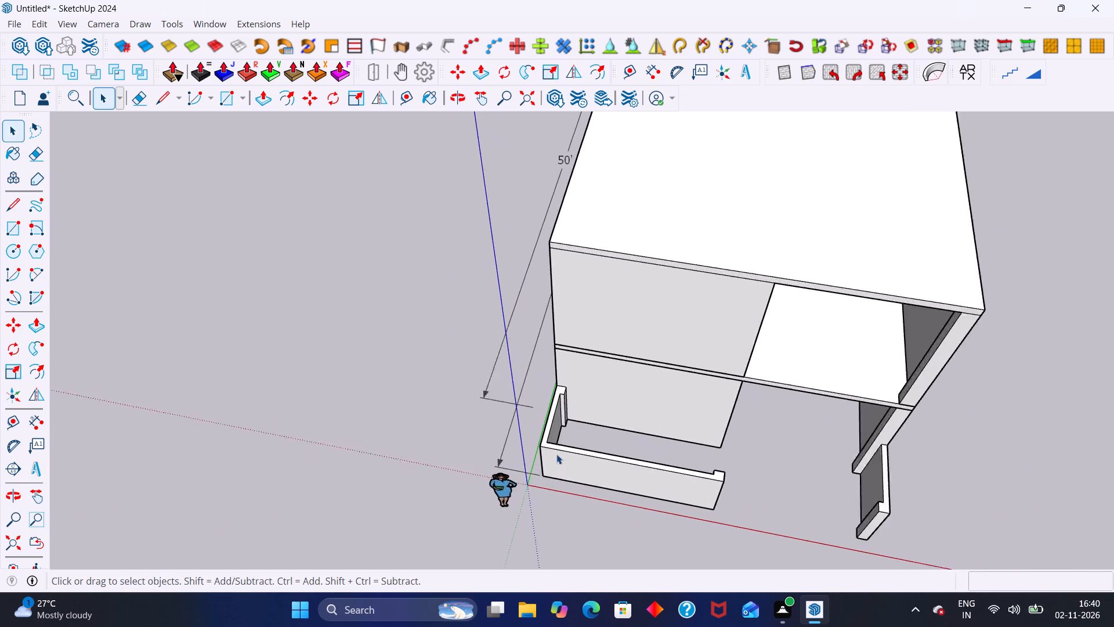
scroll(556, 454, "up", 14)
left_click(580, 358)
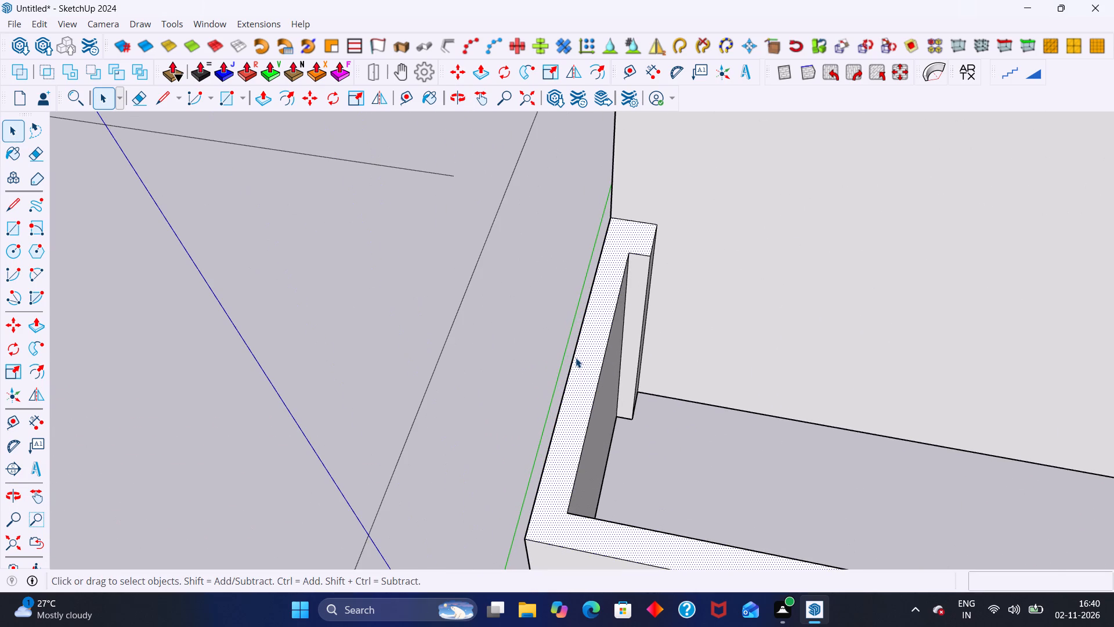
key("p")
left_click(583, 355)
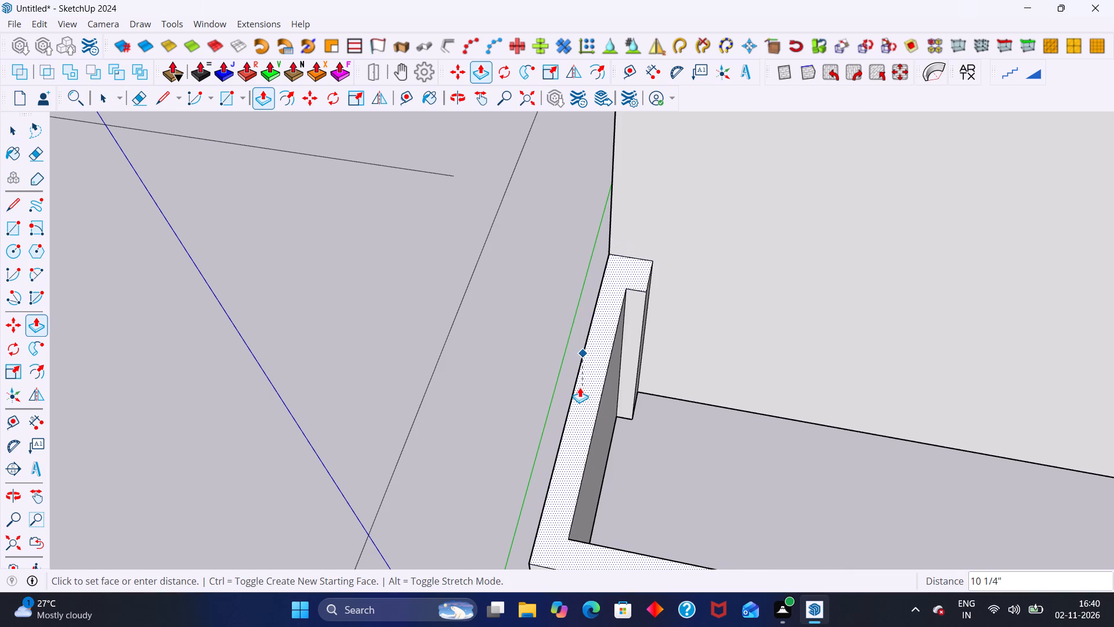
left_click(580, 450)
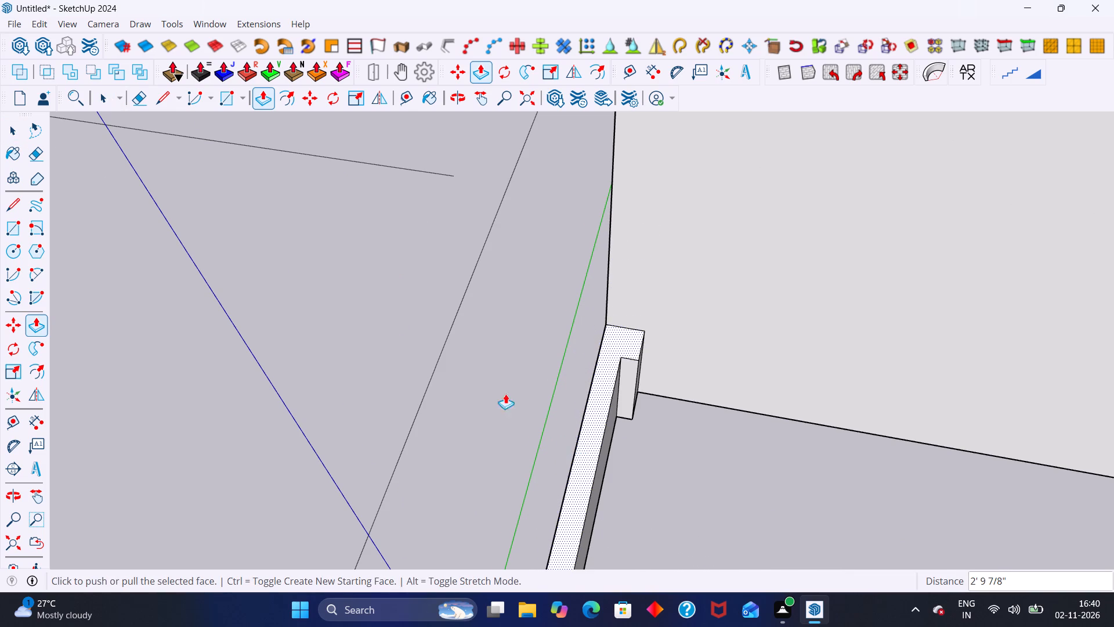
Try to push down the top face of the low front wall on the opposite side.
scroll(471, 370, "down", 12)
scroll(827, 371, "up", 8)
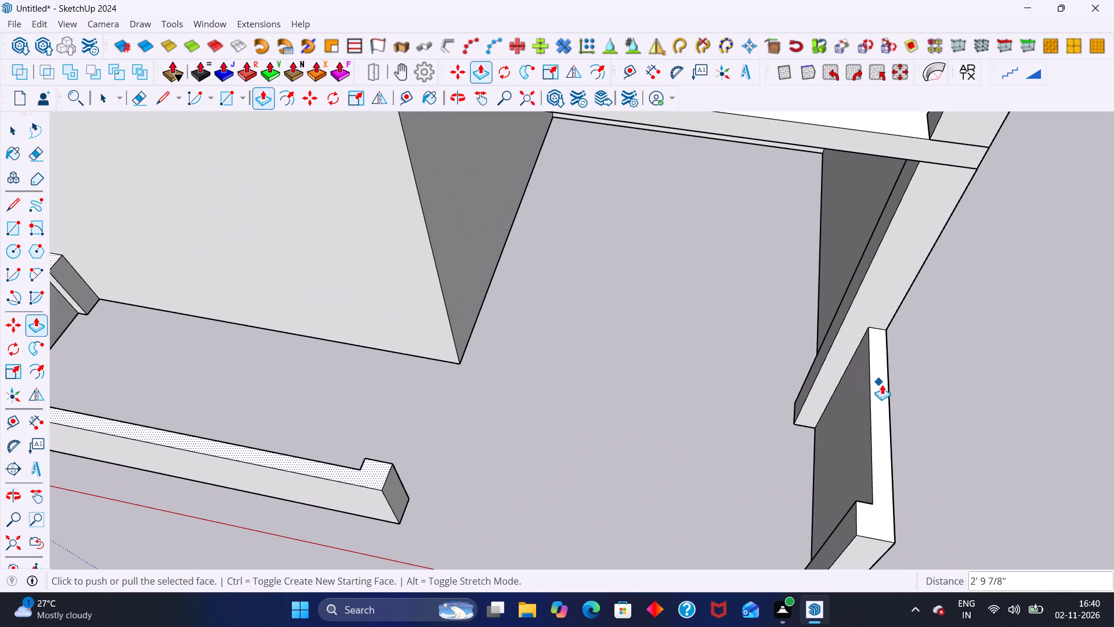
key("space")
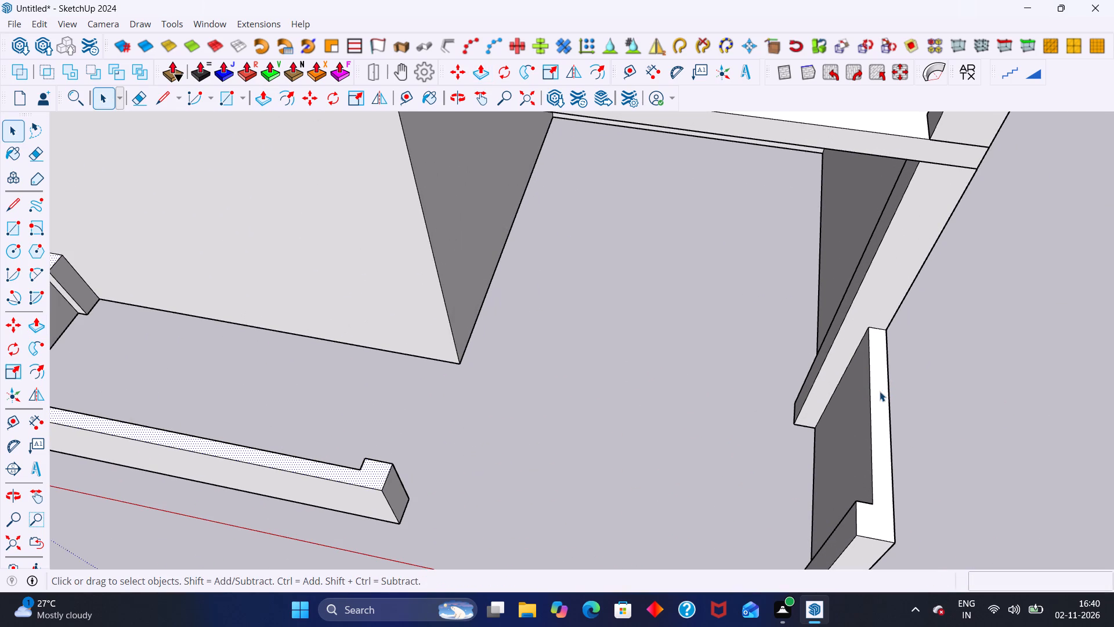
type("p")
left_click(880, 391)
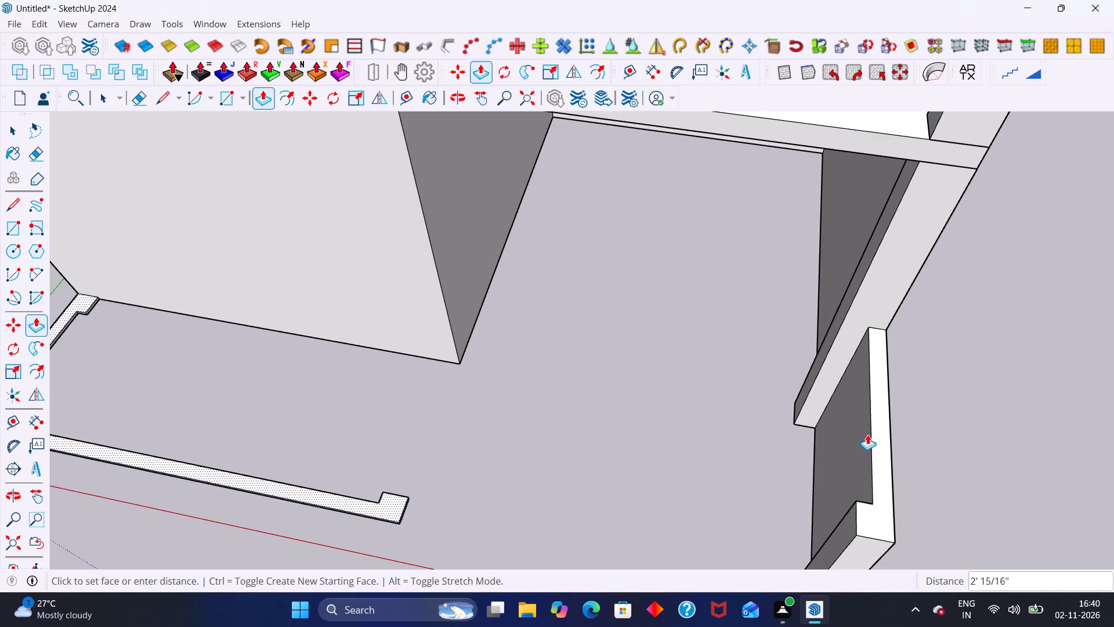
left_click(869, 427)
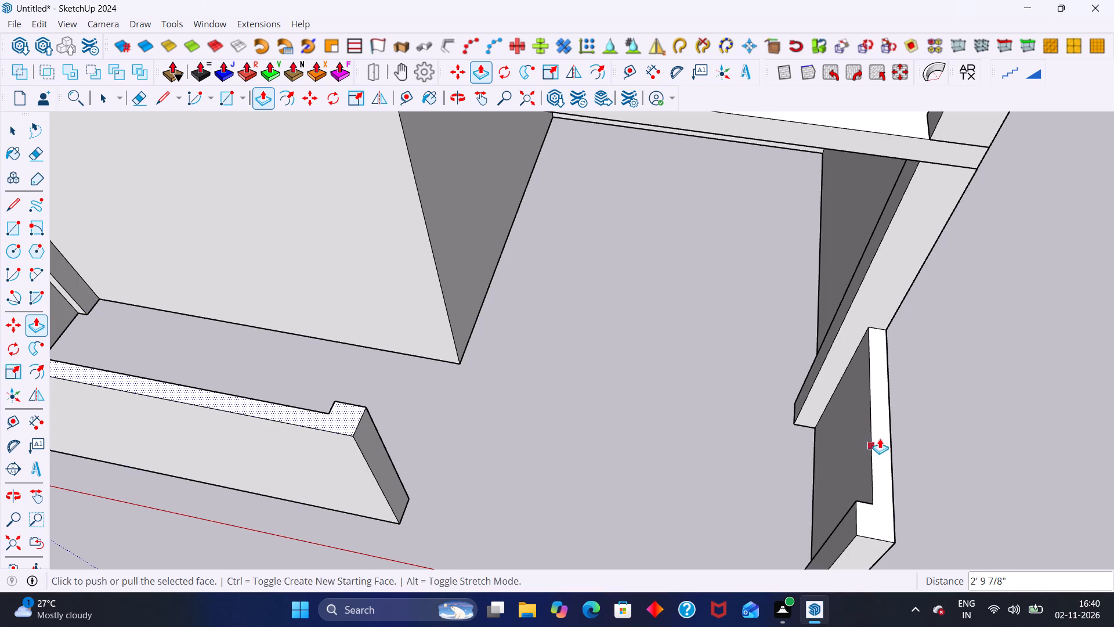
Push the top face of the opposite side's low front boundary wall down by about 2' 10".
key("space")
left_click(885, 429)
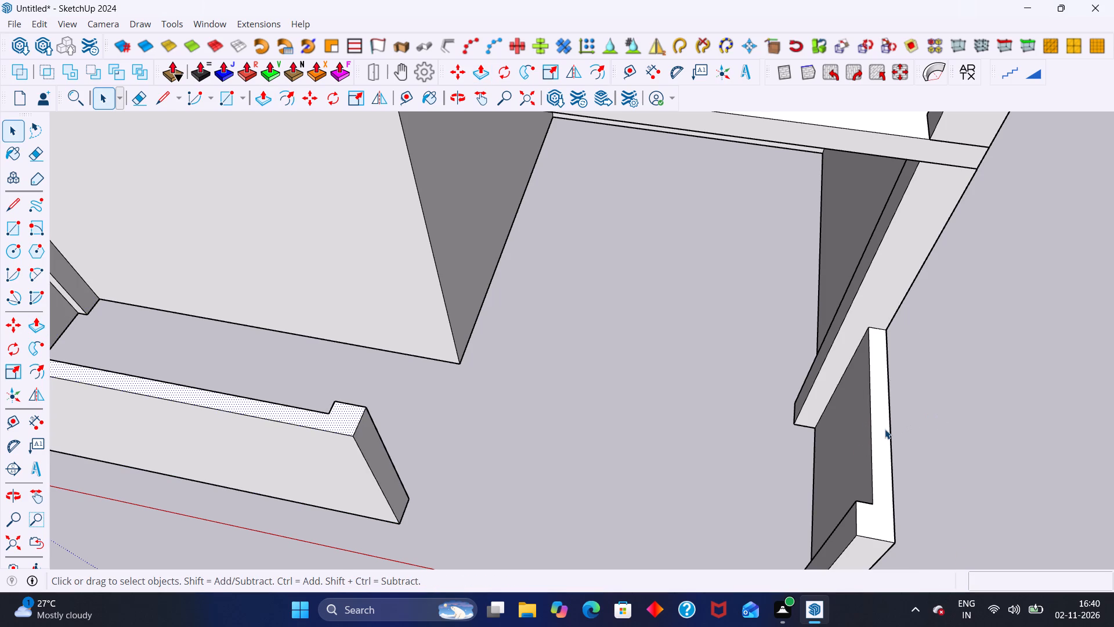
key("p")
left_click(885, 430)
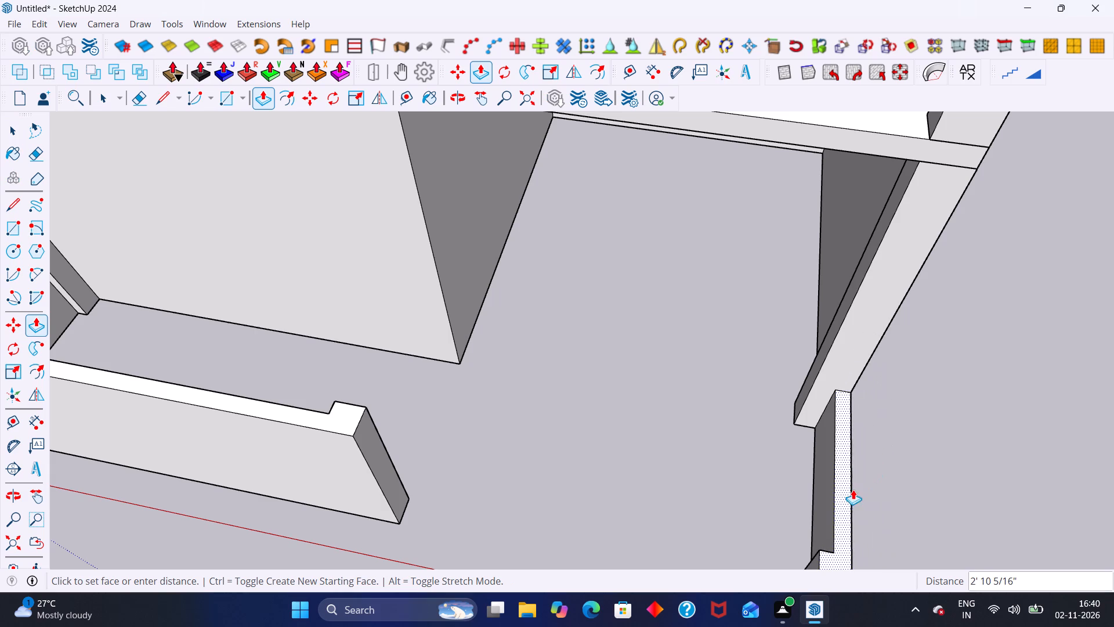
left_click(852, 492)
Push the top face of the L-shaped front boundary wall near the origin down by about 3' 5".
key("space")
left_click(334, 414)
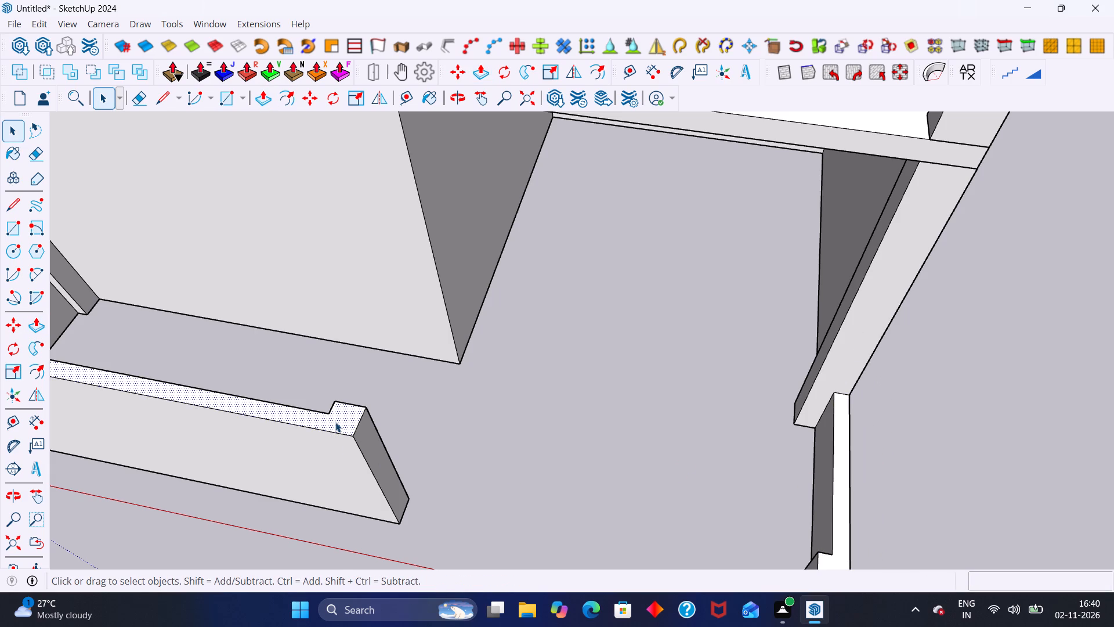
key("p")
left_click(335, 422)
left_click(354, 500)
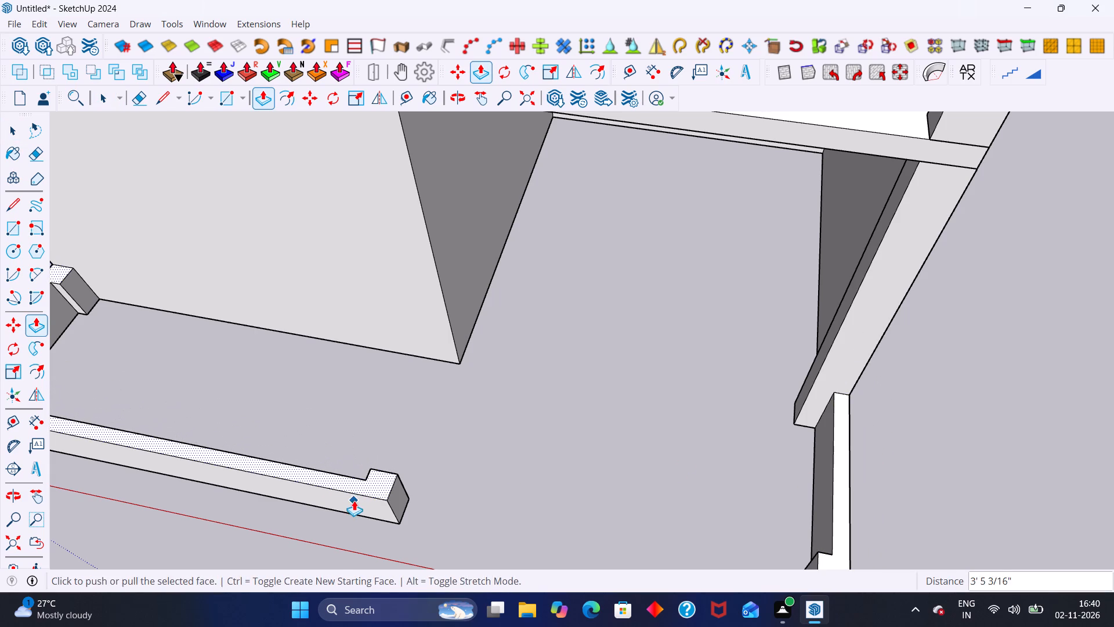
key("space")
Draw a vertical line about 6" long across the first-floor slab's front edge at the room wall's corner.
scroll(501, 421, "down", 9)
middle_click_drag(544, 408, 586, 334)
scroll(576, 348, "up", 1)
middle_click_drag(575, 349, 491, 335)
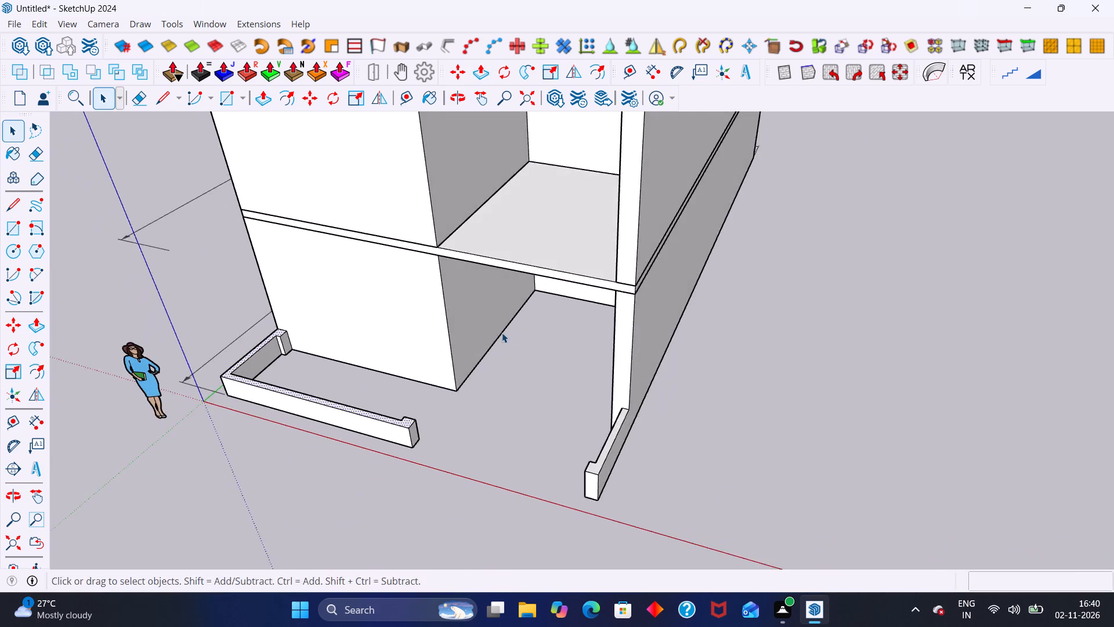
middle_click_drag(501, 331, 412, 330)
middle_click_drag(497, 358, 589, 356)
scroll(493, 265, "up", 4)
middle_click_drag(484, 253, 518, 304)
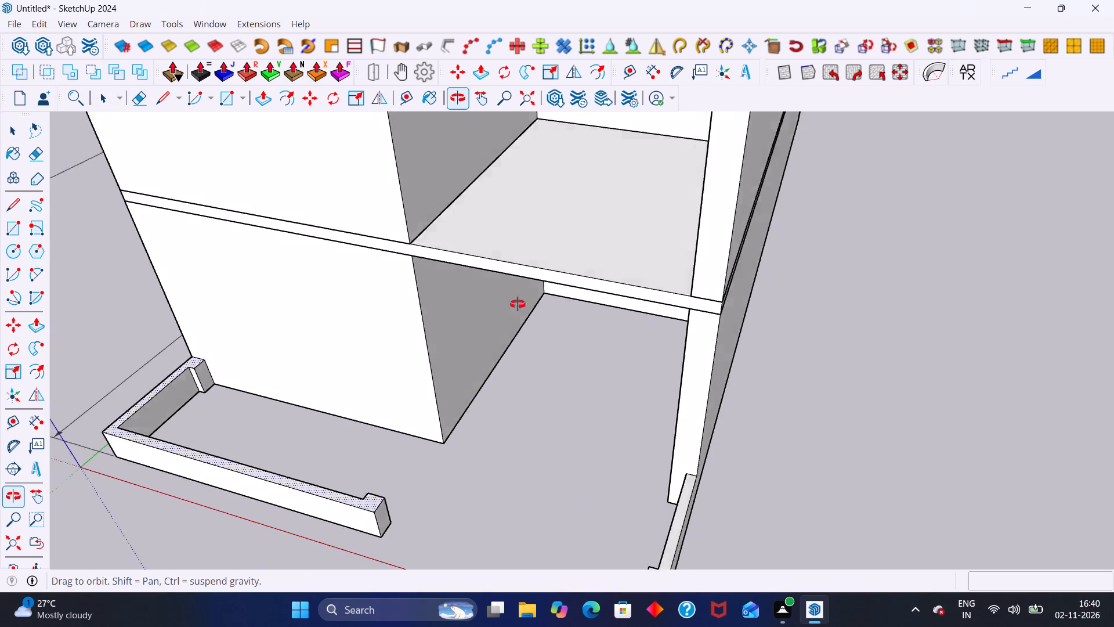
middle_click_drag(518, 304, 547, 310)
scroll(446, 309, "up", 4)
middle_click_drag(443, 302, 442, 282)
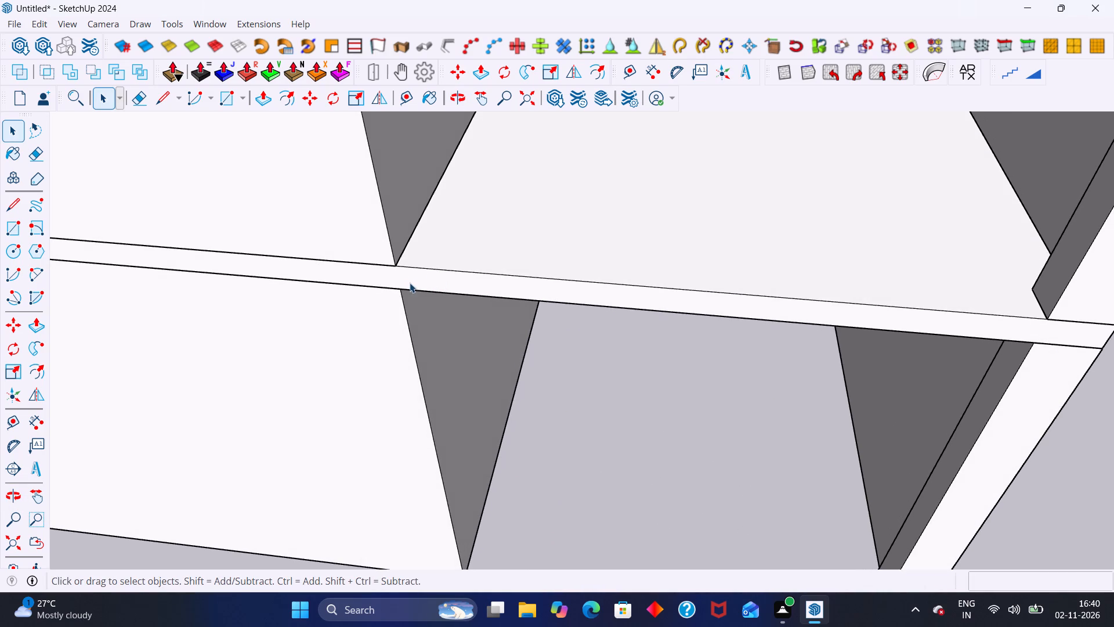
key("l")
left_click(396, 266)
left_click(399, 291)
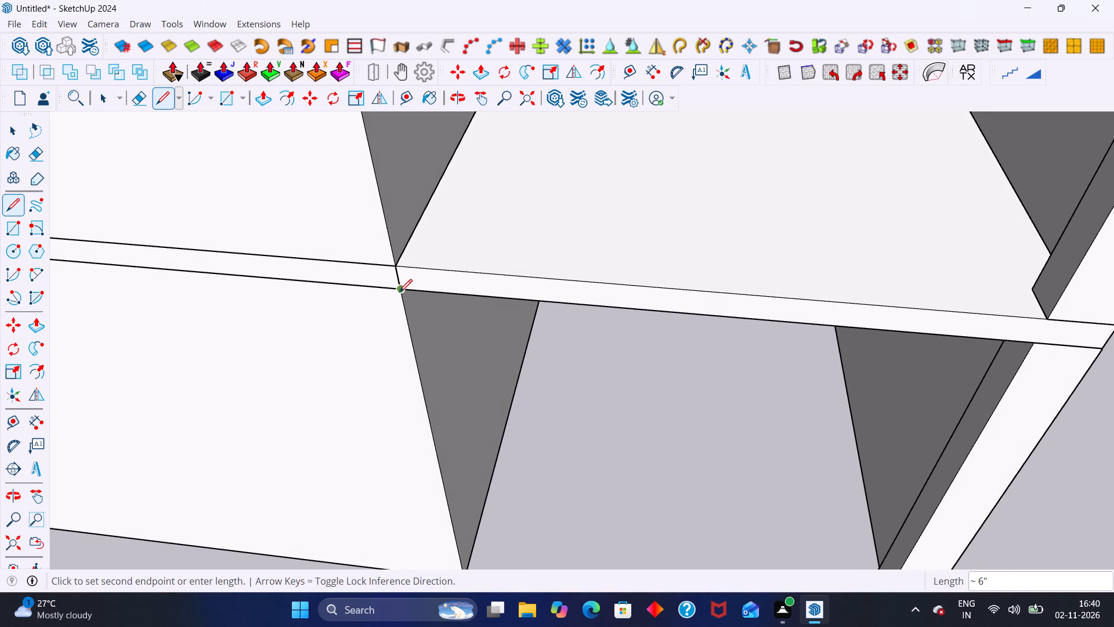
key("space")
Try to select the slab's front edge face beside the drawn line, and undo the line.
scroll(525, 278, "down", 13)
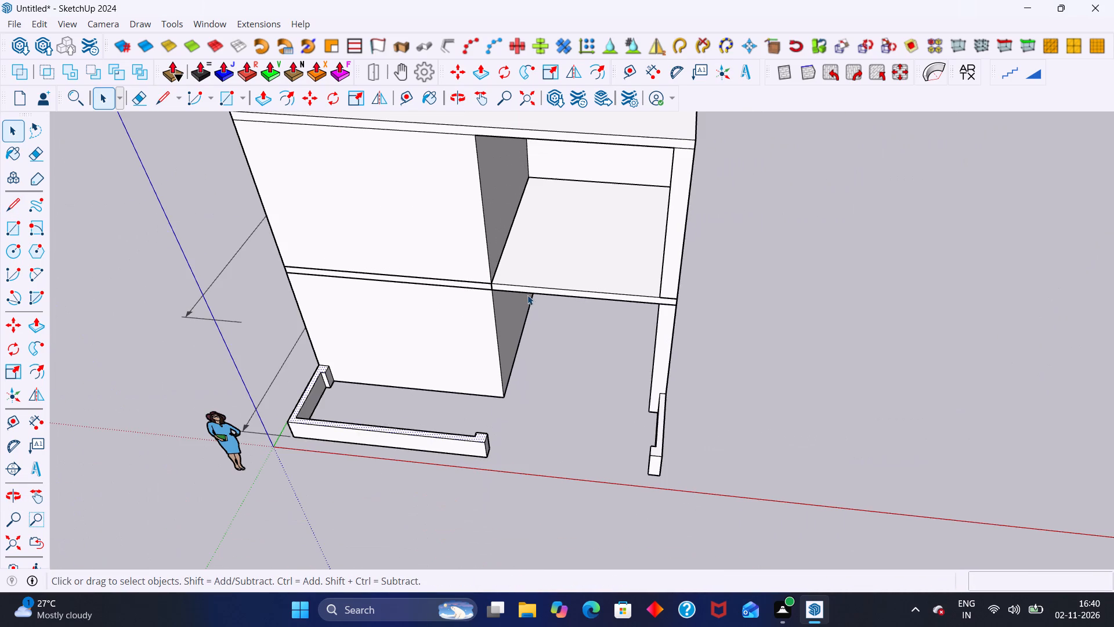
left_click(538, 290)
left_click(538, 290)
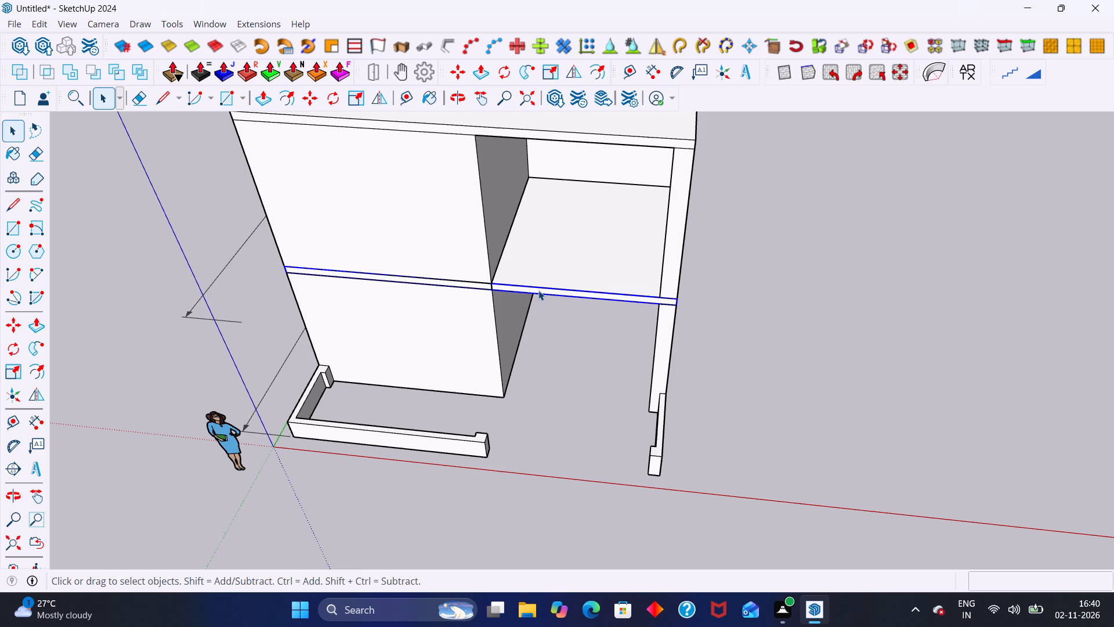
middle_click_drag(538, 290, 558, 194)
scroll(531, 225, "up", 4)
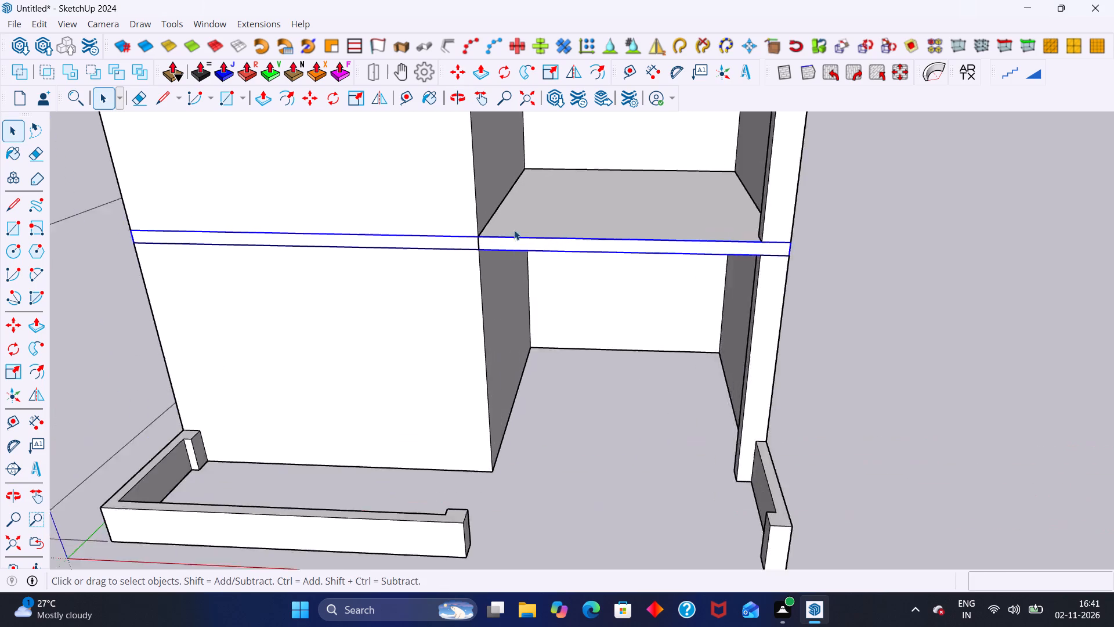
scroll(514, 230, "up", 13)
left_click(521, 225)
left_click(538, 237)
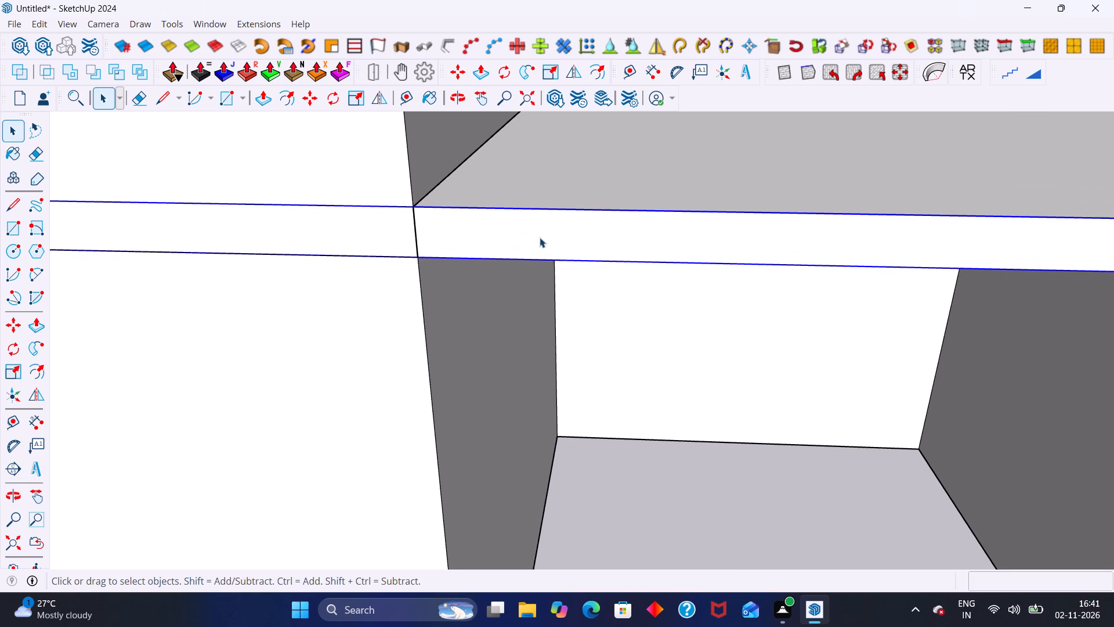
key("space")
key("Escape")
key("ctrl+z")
Open the first-floor slab group for editing.
left_click(446, 226)
triple_click(460, 235)
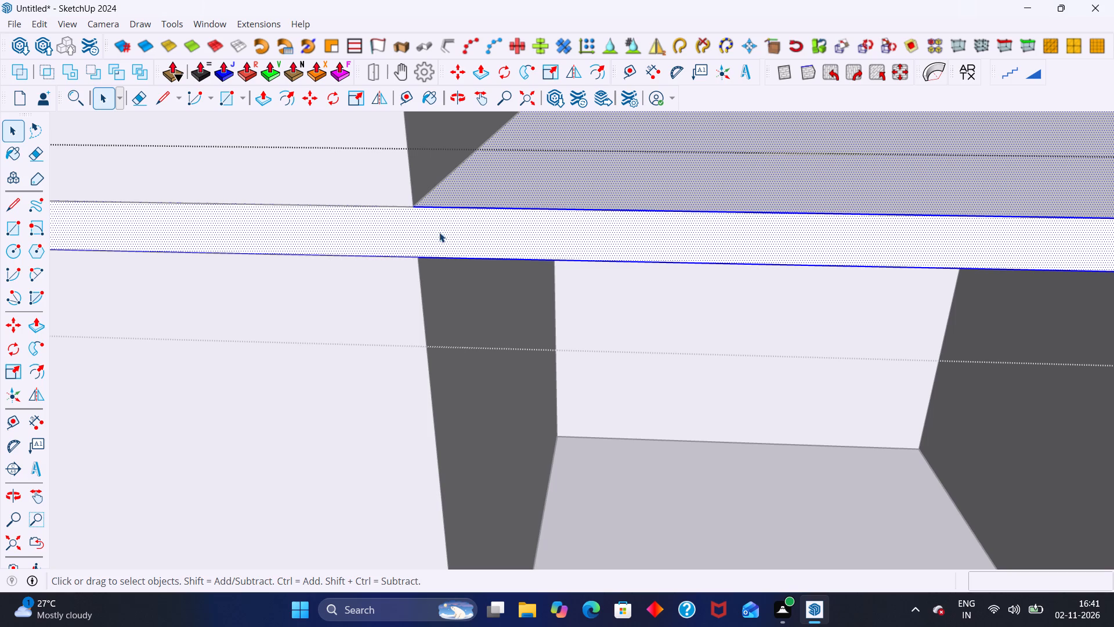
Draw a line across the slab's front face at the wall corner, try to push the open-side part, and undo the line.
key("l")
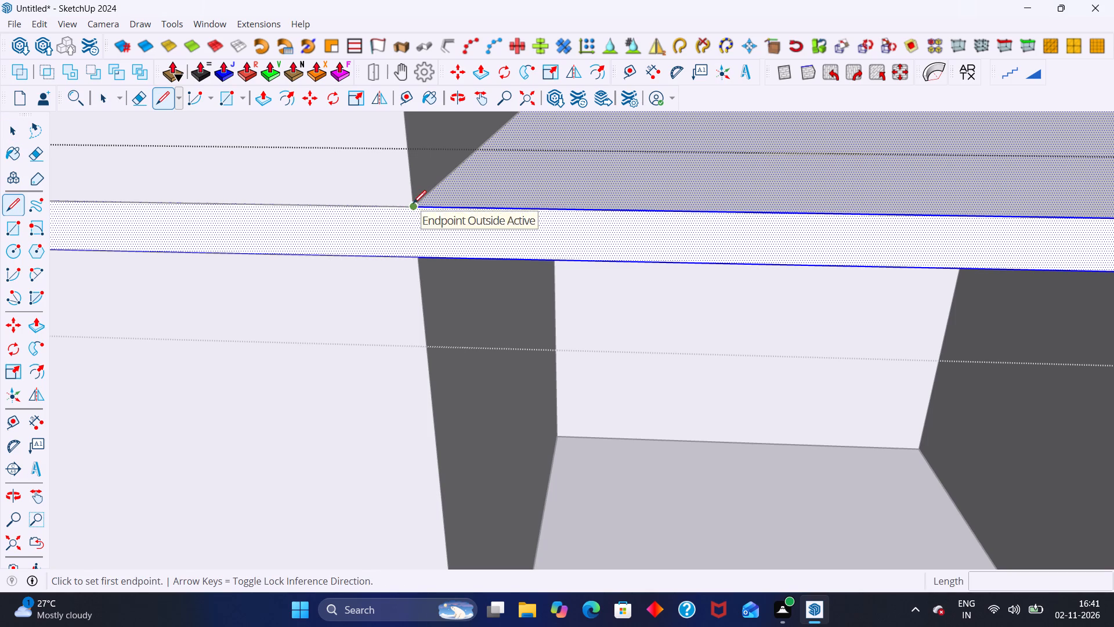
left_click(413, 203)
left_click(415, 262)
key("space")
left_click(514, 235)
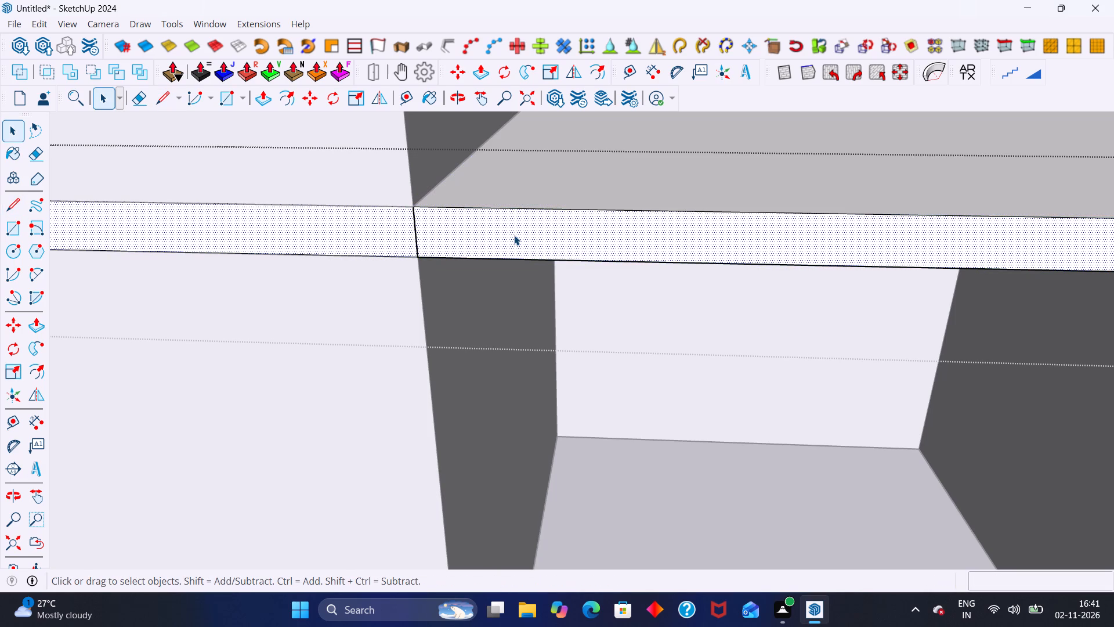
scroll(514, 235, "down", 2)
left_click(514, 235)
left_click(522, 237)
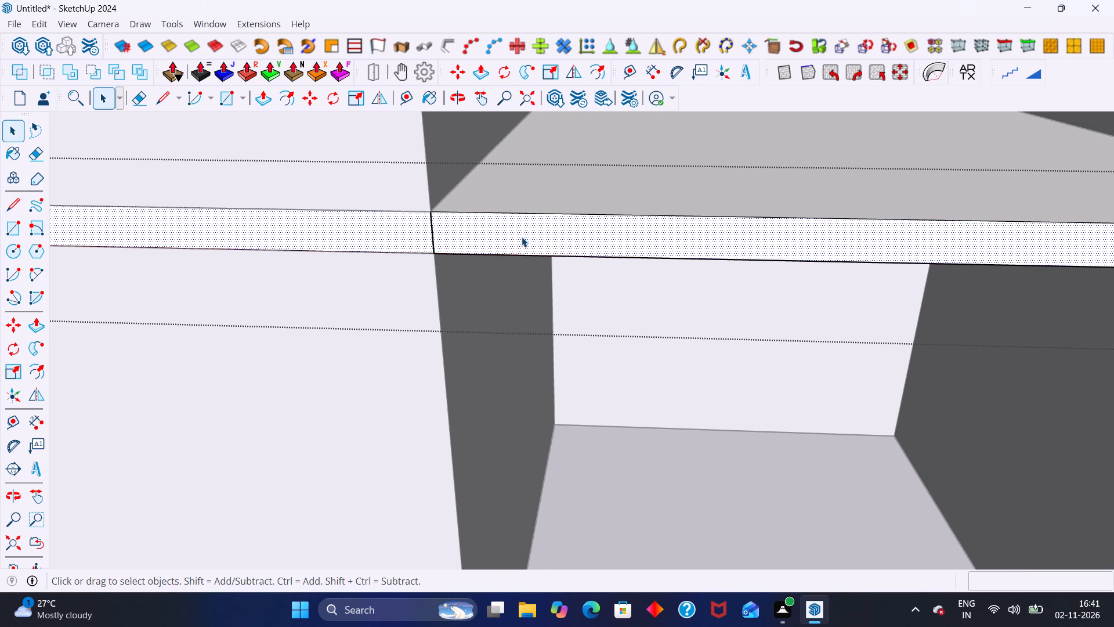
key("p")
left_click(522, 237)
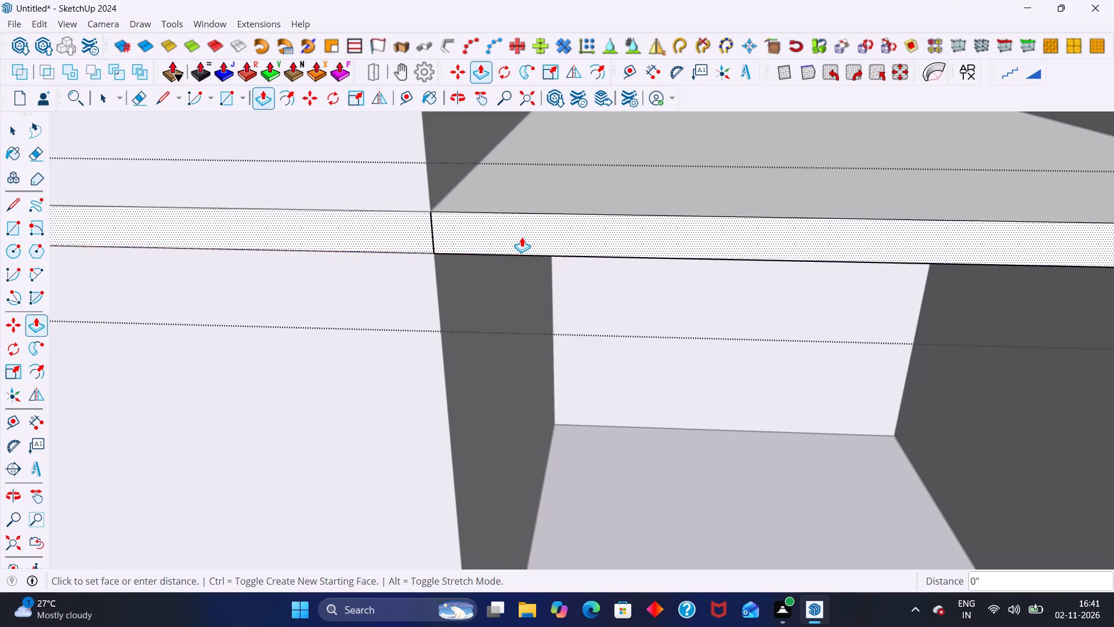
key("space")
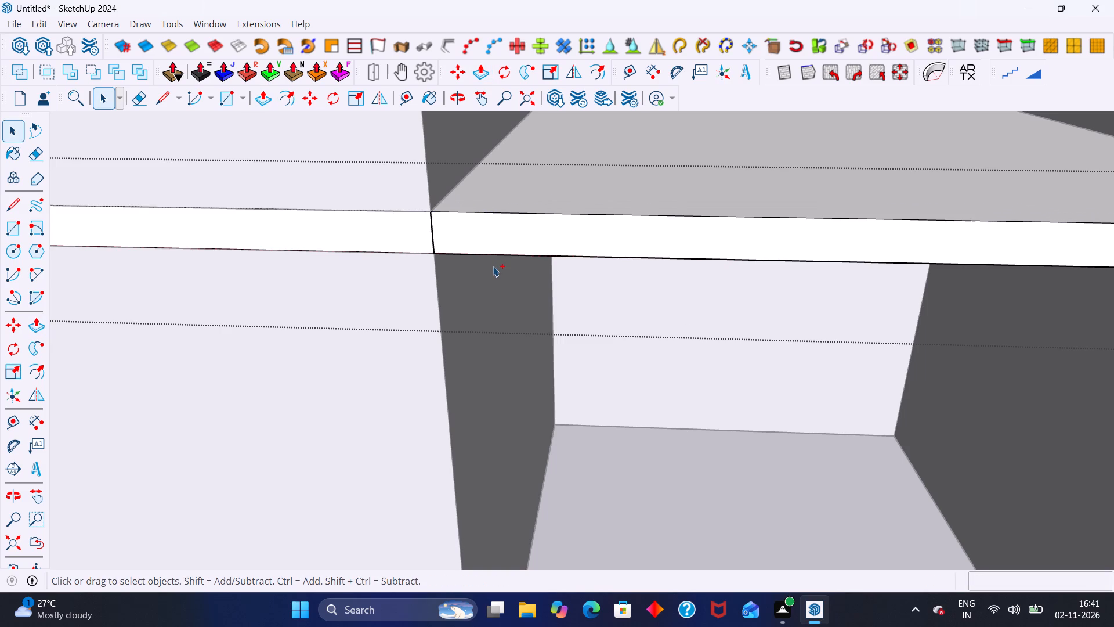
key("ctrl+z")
Draw a vertical line about 6" long inside the slab group, splitting its front face at the room wall's corner.
scroll(428, 225, "up", 8)
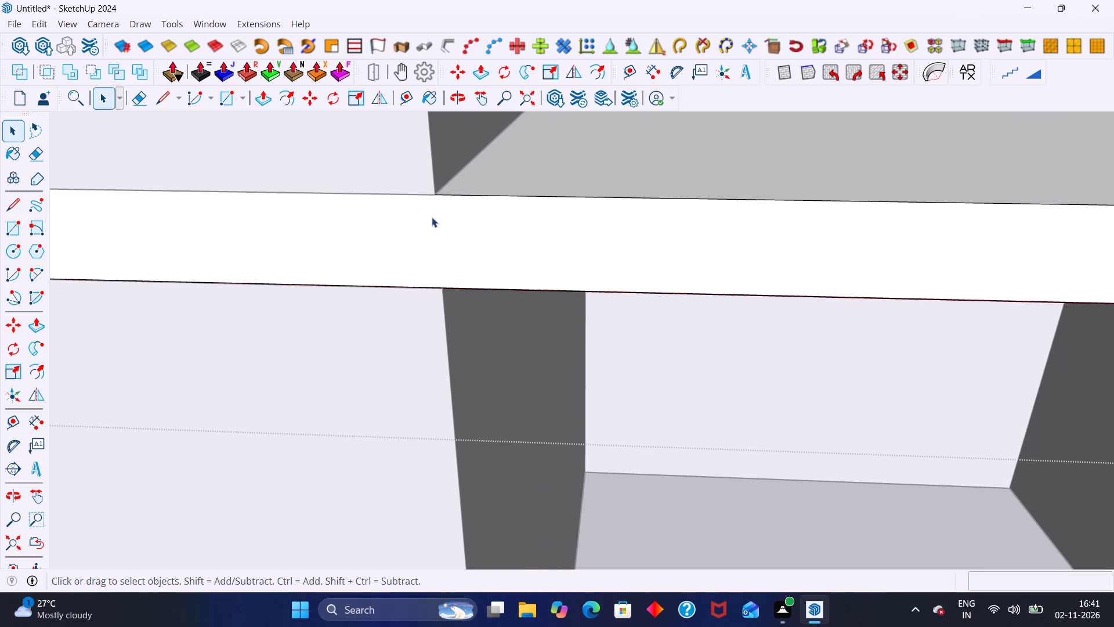
key("l")
scroll(438, 221, "up", 6)
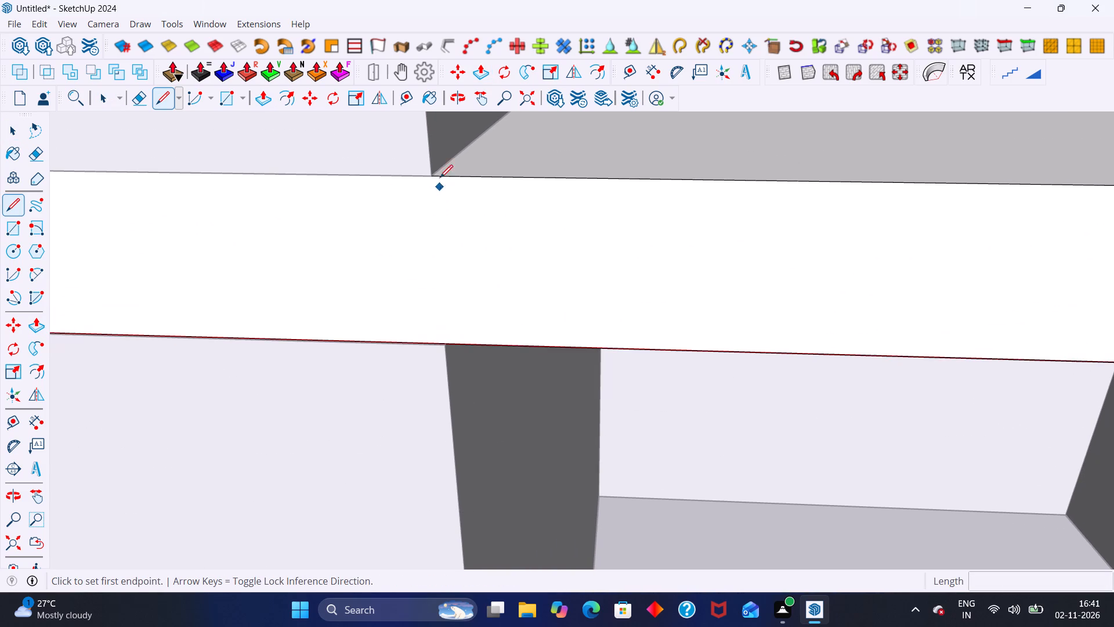
left_click(433, 178)
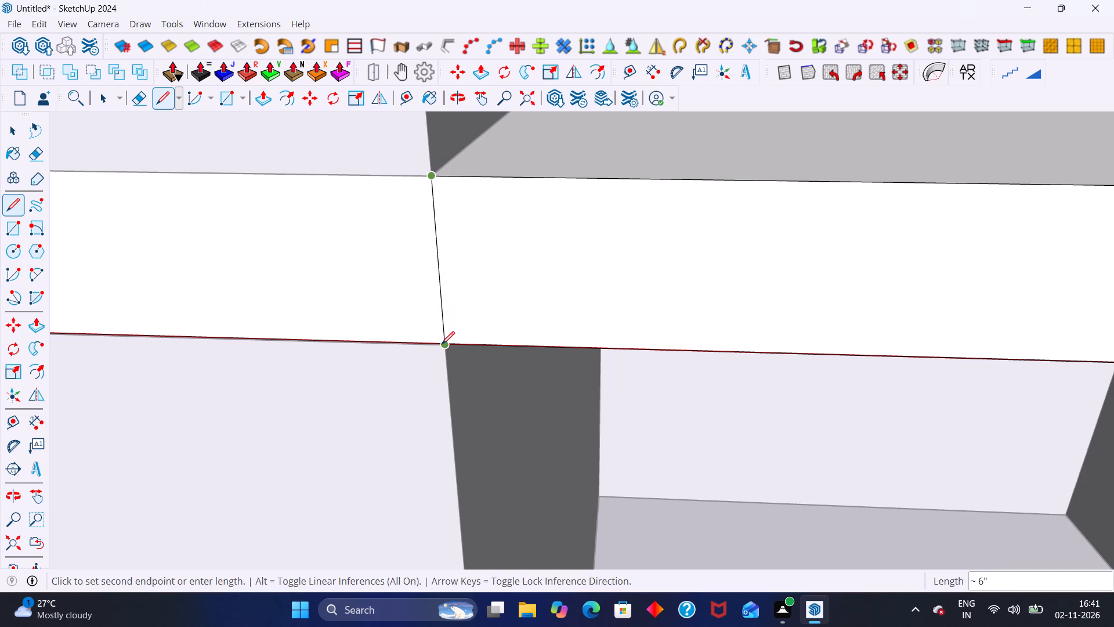
scroll(449, 338, "up", 5)
middle_click_drag(439, 329, 411, 340)
scroll(424, 352, "up", 6)
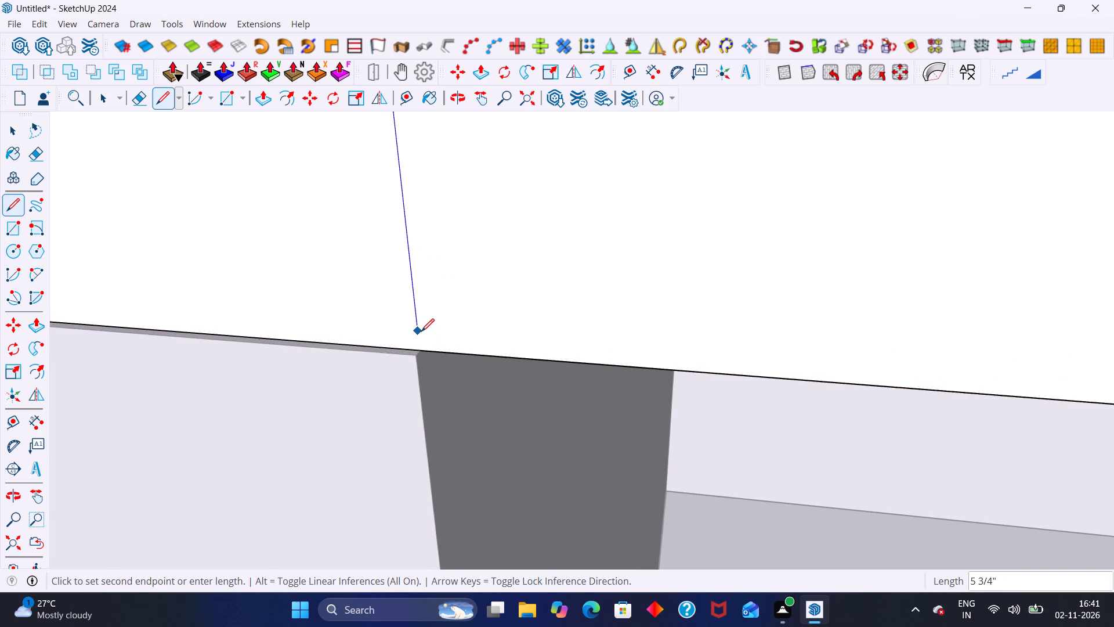
scroll(421, 331, "up", 7)
left_click(420, 366)
scroll(440, 330, "down", 2)
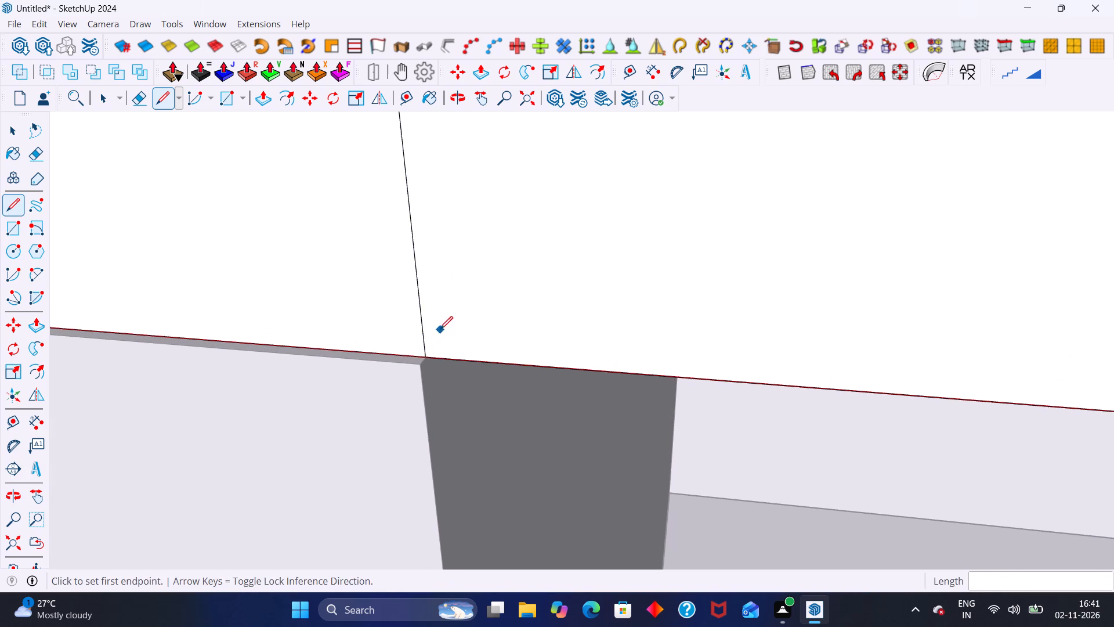
scroll(440, 329, "down", 20)
scroll(440, 329, "down", 4)
key("space")
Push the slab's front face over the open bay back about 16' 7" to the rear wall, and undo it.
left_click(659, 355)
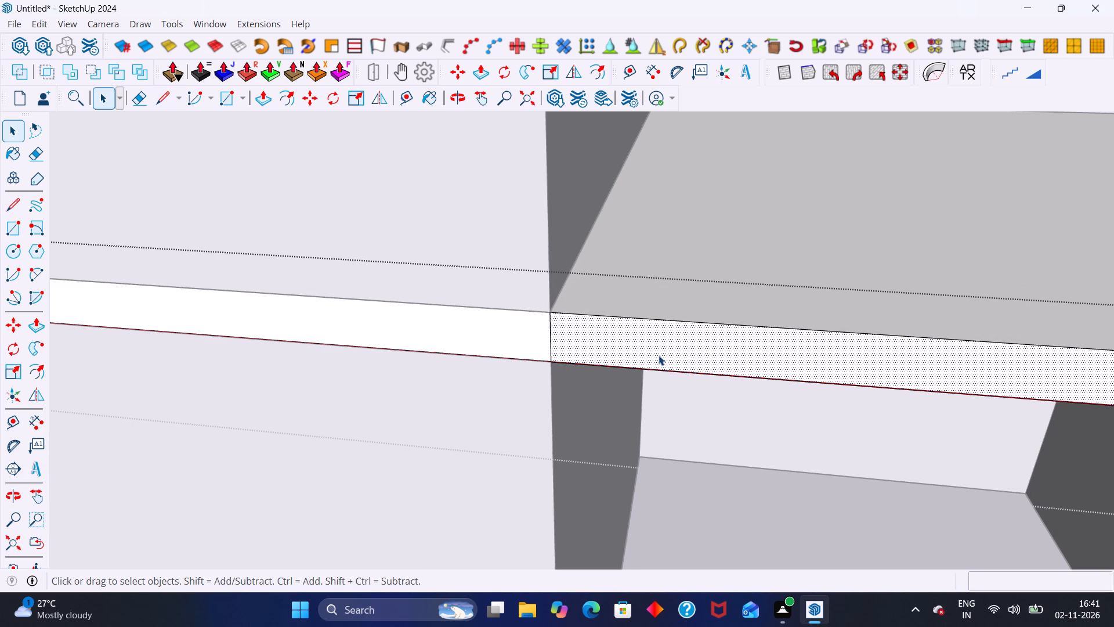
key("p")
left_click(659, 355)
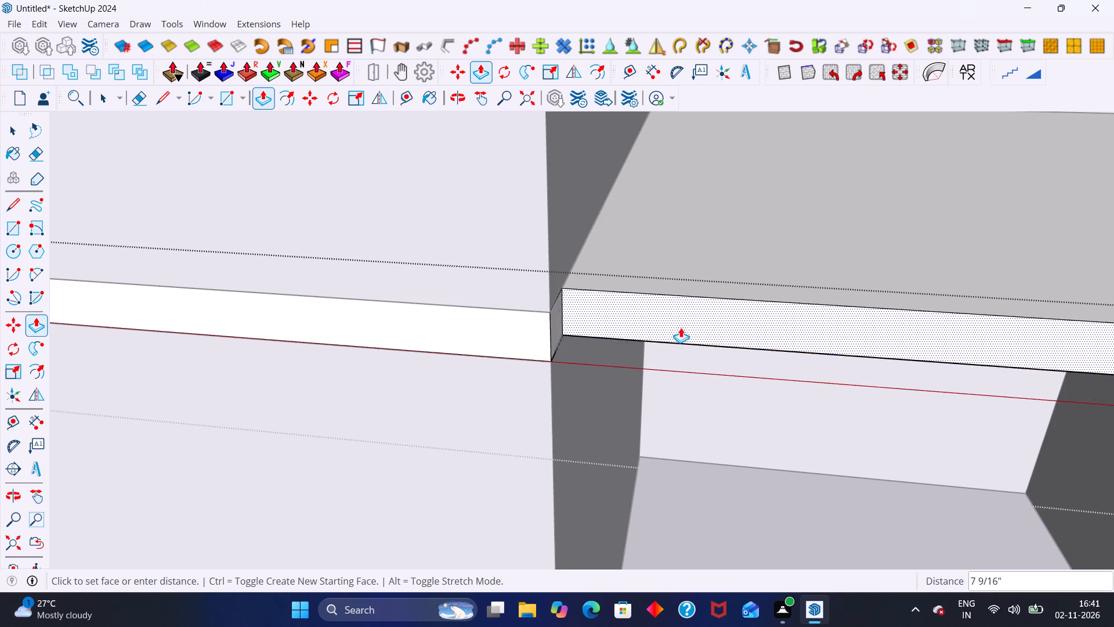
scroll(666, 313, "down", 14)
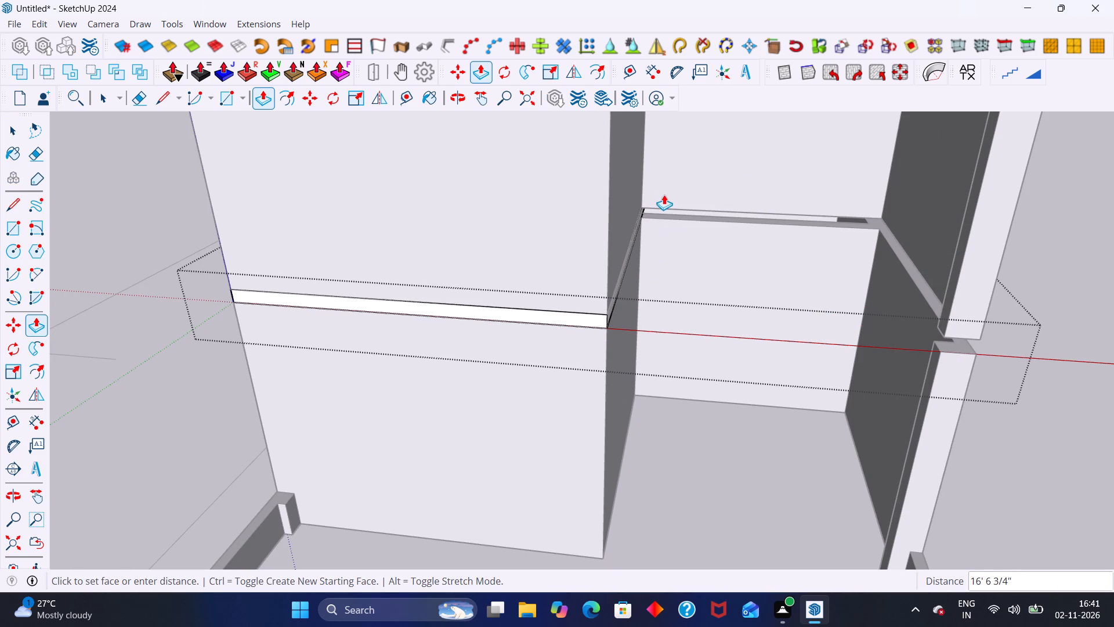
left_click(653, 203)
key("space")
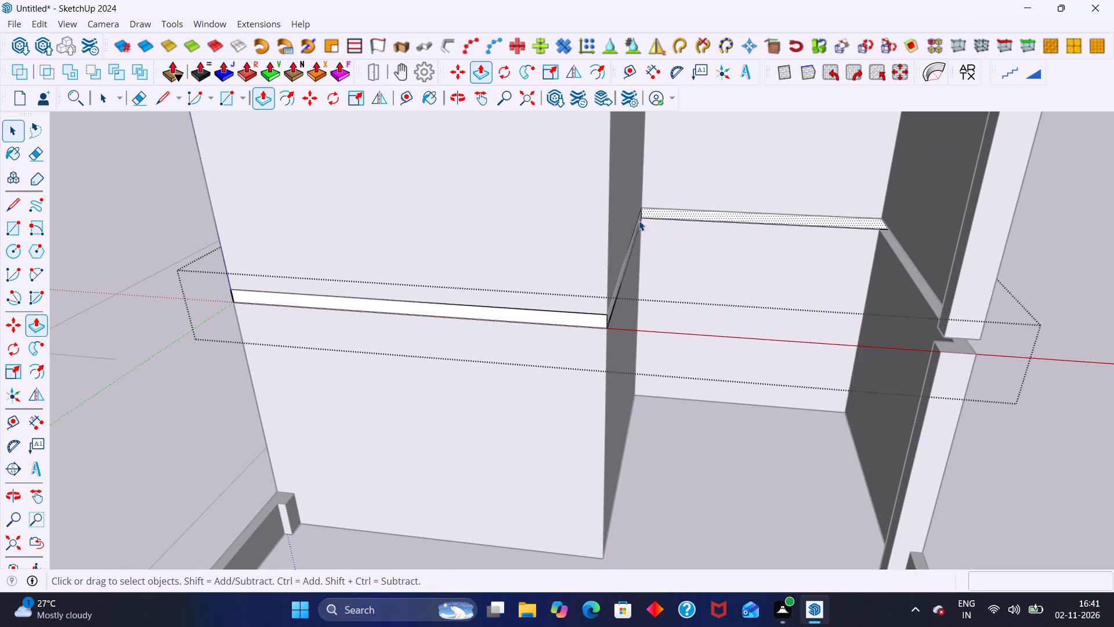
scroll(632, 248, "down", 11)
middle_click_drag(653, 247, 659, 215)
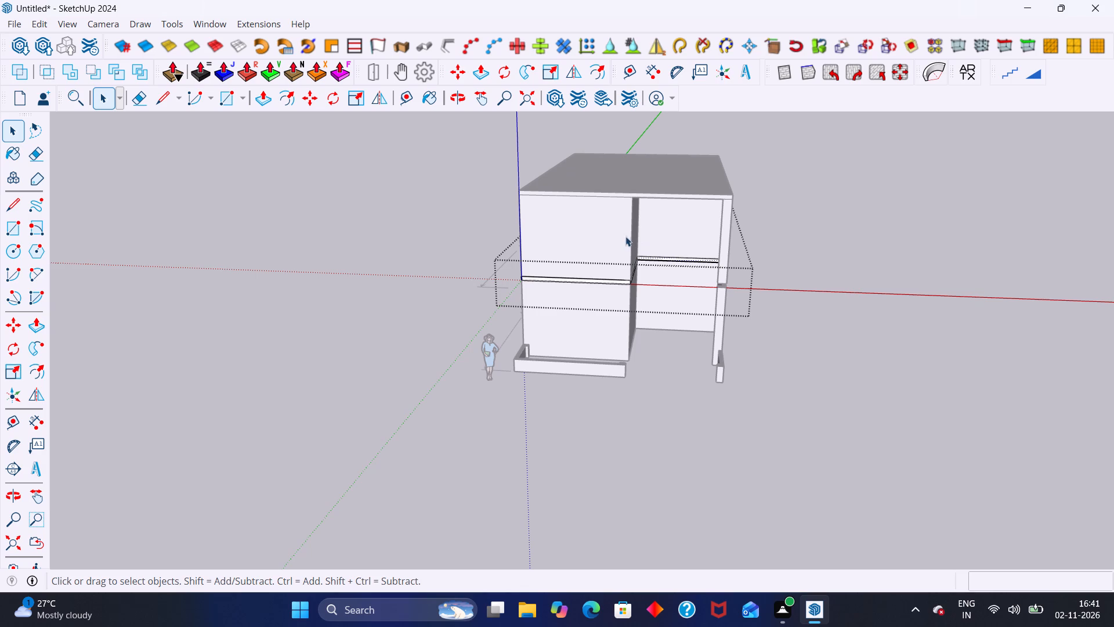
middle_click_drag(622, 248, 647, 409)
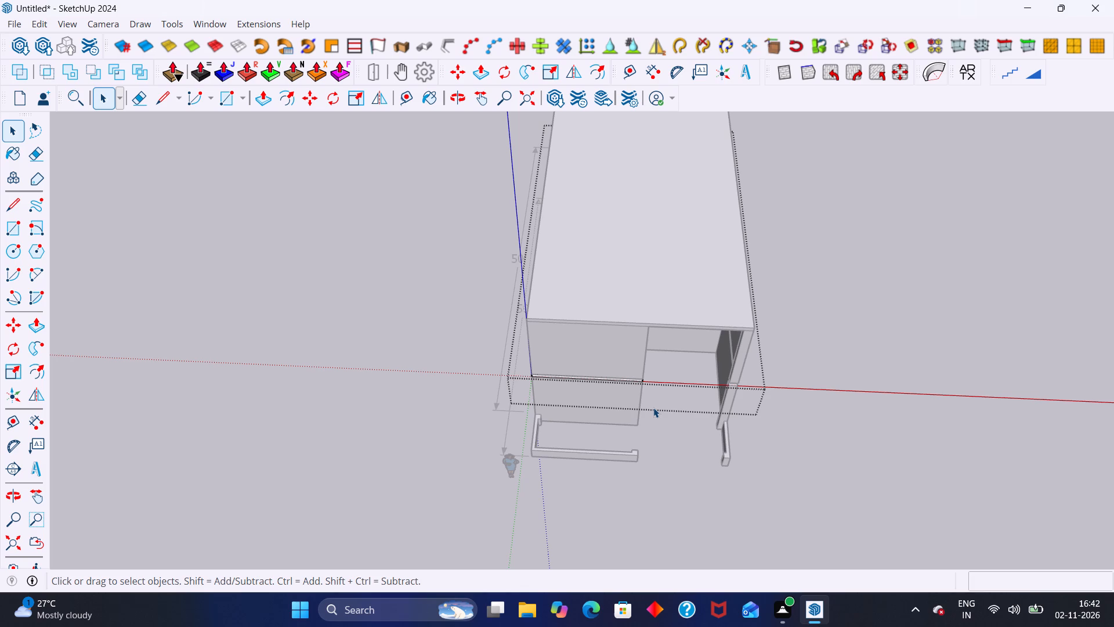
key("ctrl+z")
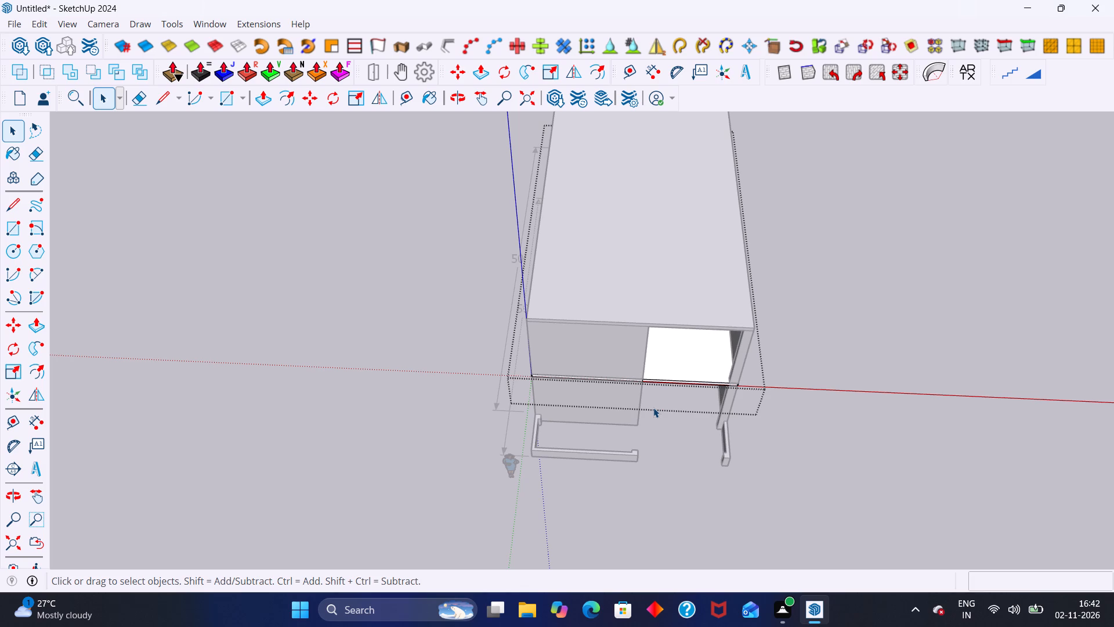
Close the first-floor slab group.
left_click(932, 251)
key("space")
Offset the outline of the roof slab's top face inward by 4".
middle_click_drag(885, 285, 772, 172)
middle_click_drag(702, 266, 706, 192)
scroll(565, 263, "up", 4)
middle_click_drag(574, 279, 686, 284)
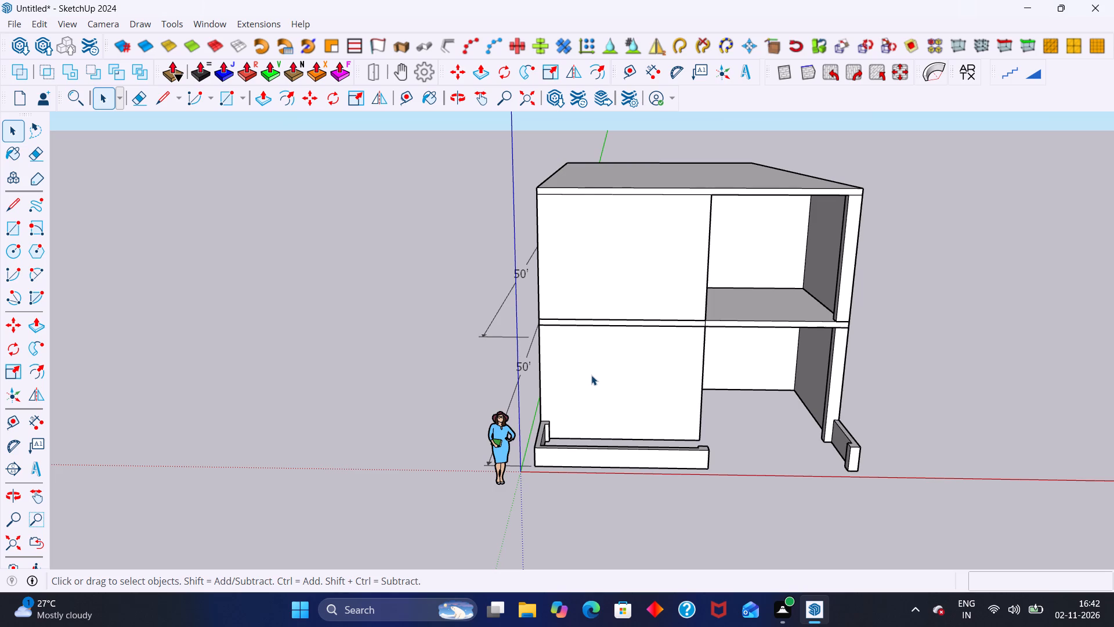
middle_click_drag(552, 221, 548, 225)
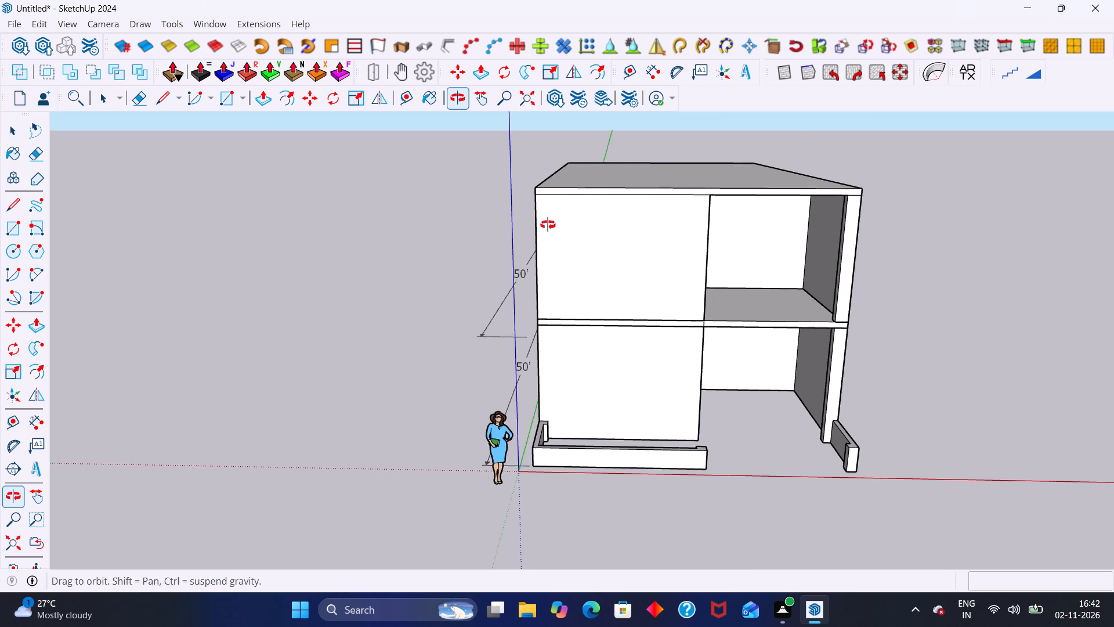
middle_click_drag(548, 225, 556, 385)
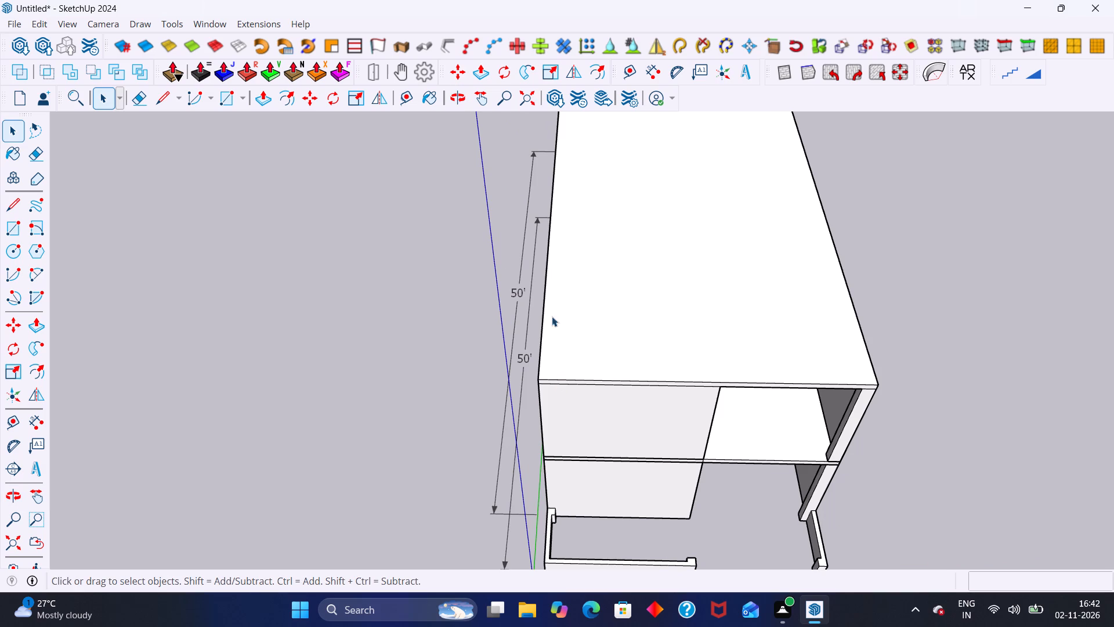
scroll(565, 316, "down", 3)
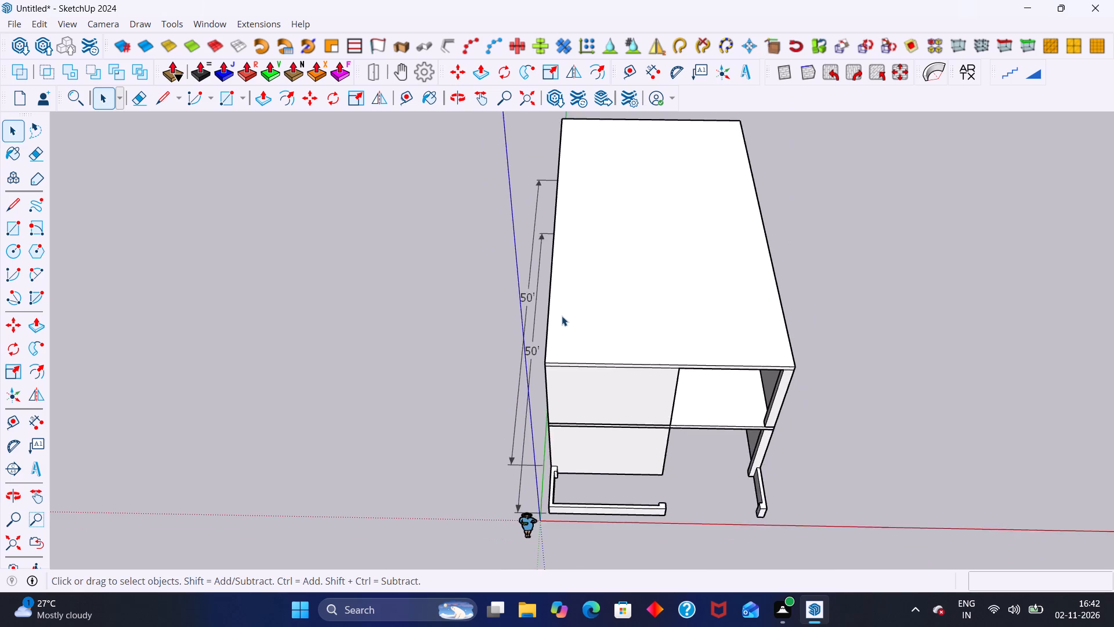
scroll(562, 316, "down", 1)
middle_click_drag(559, 323, 554, 345)
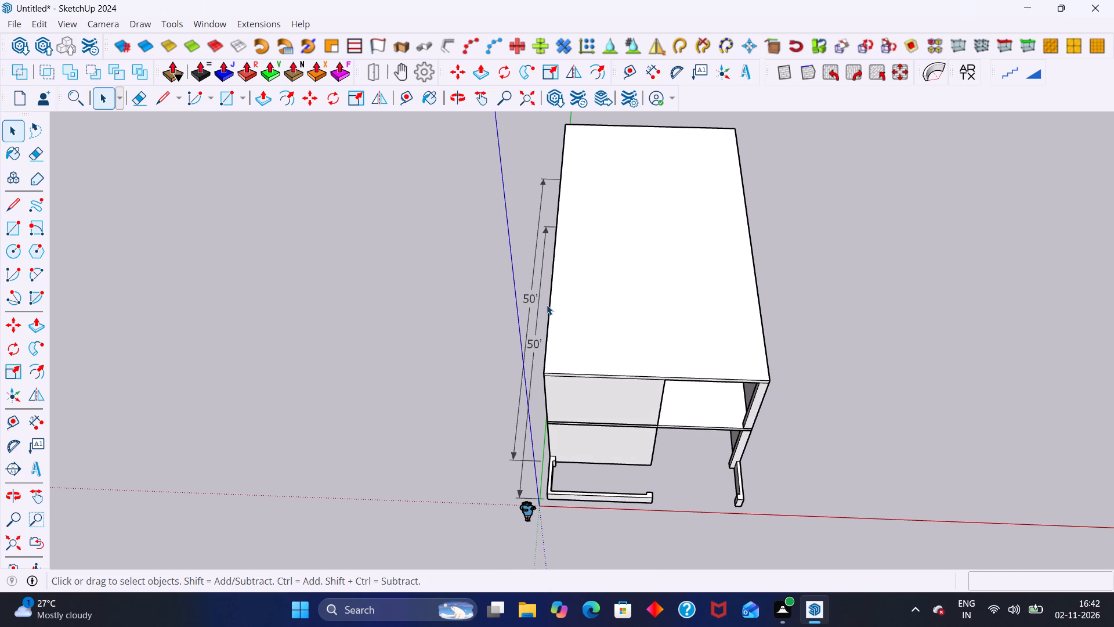
left_click(286, 92)
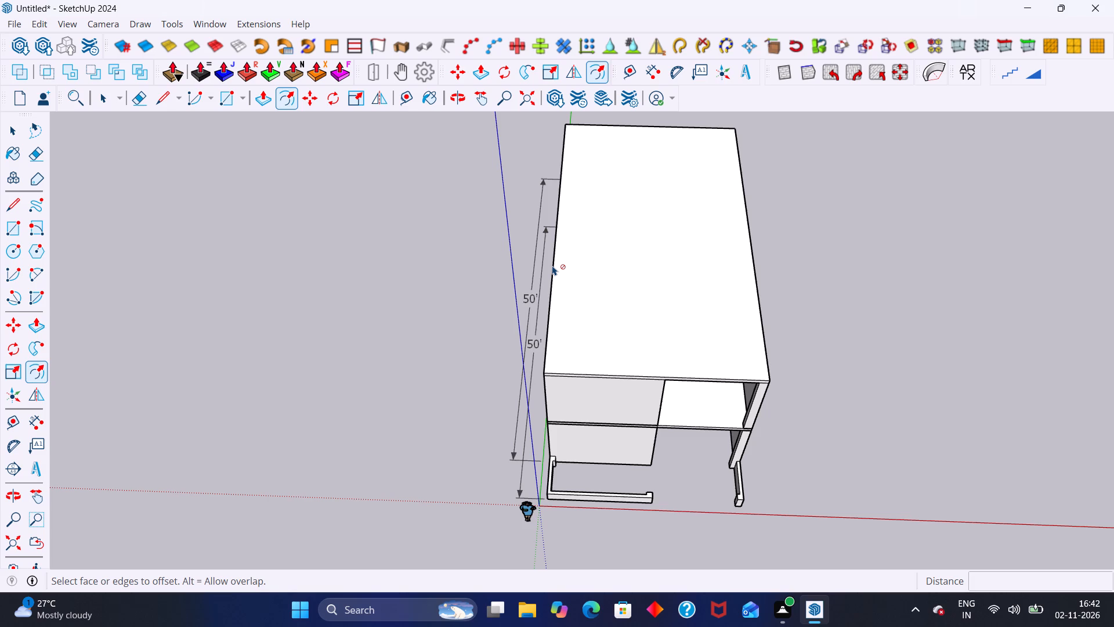
left_click(559, 271)
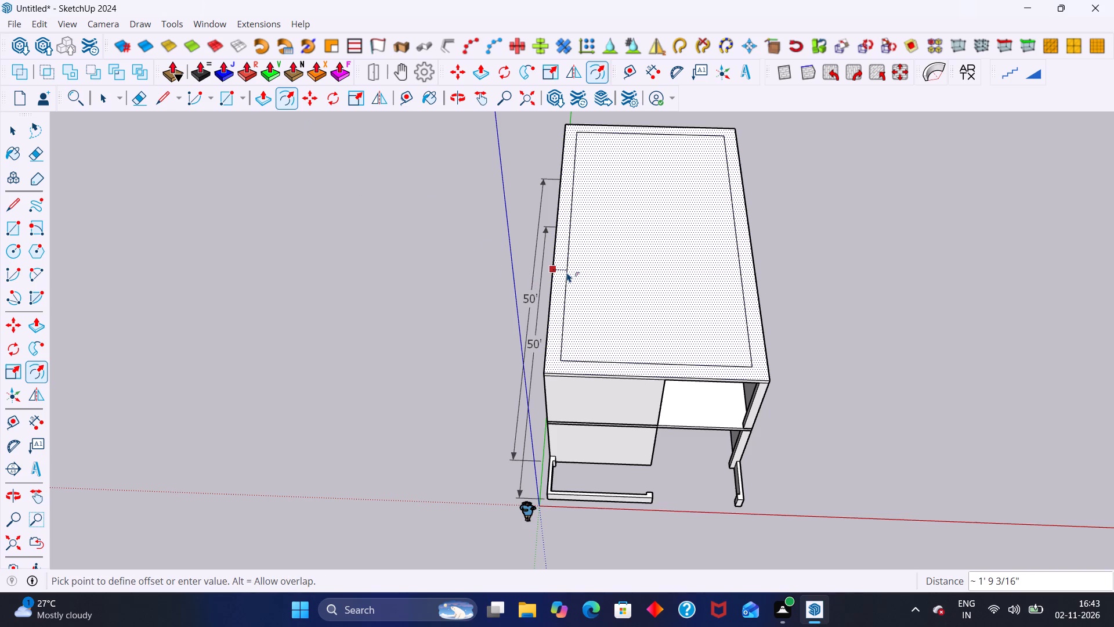
key("4")
key("BackSpace")
key("3")
key("Return")
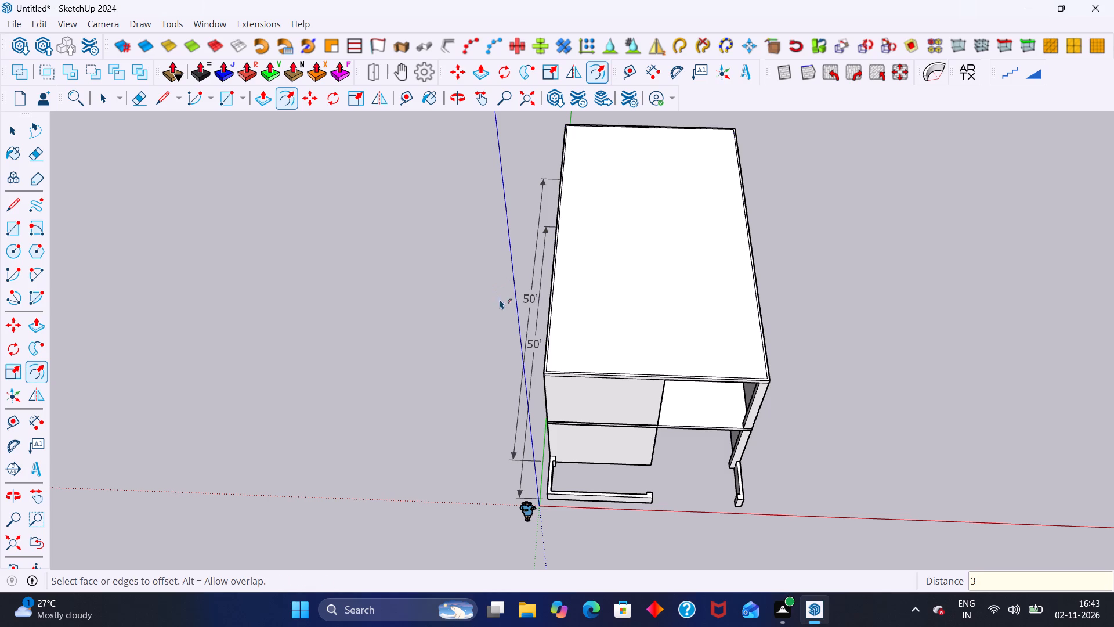
scroll(514, 307, "up", 8)
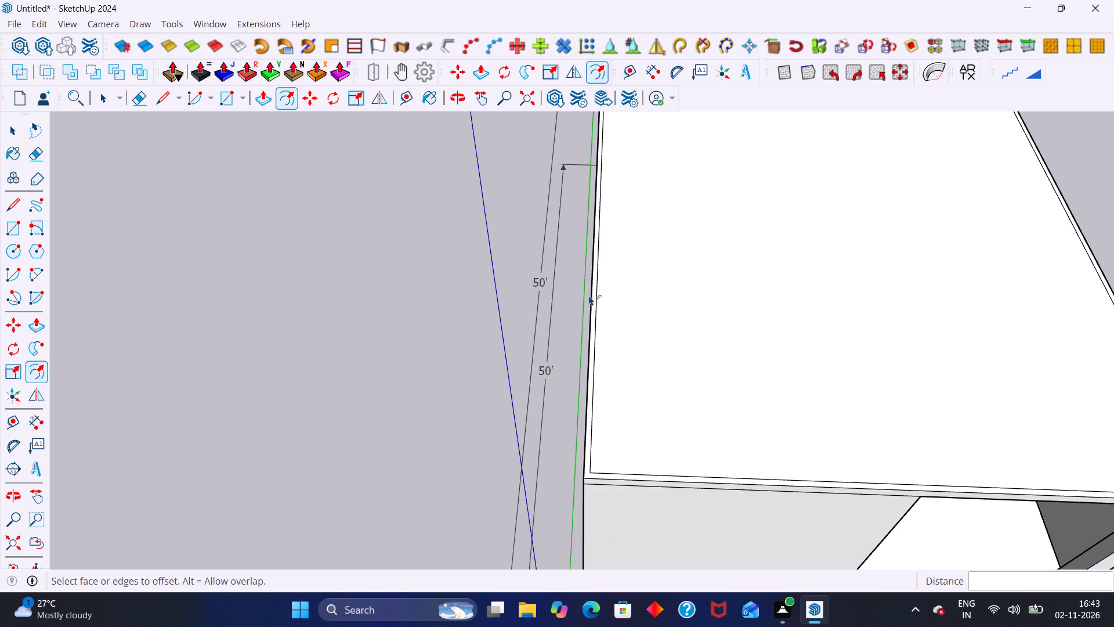
key("4")
key("Return")
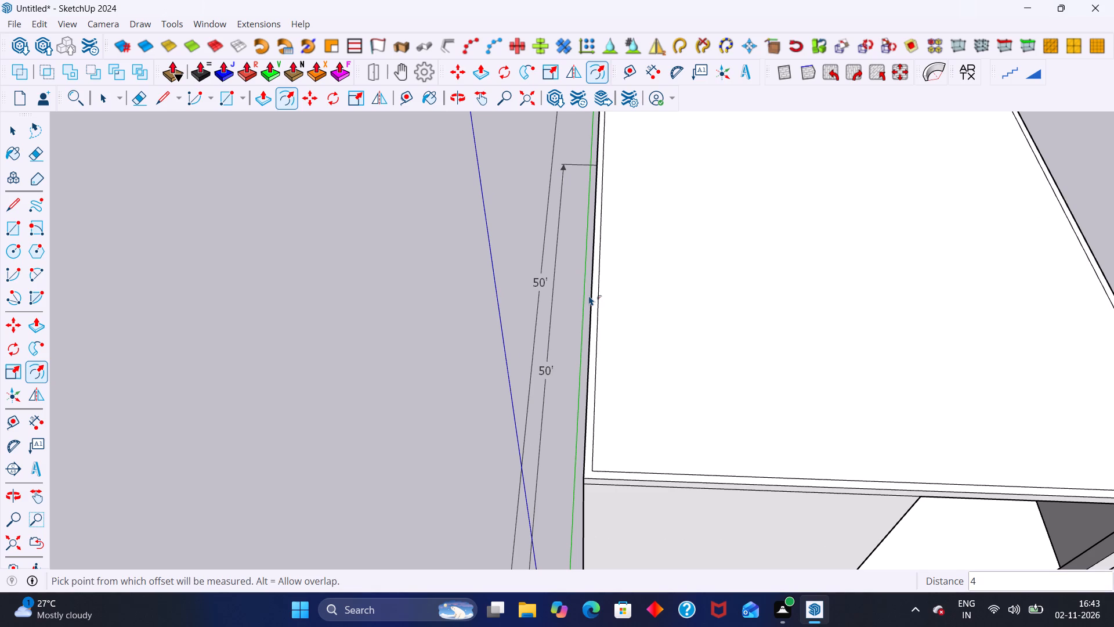
key("space")
Push/Pull the narrow border face around the roof up 4' to form the parapet wall.
left_click(595, 293)
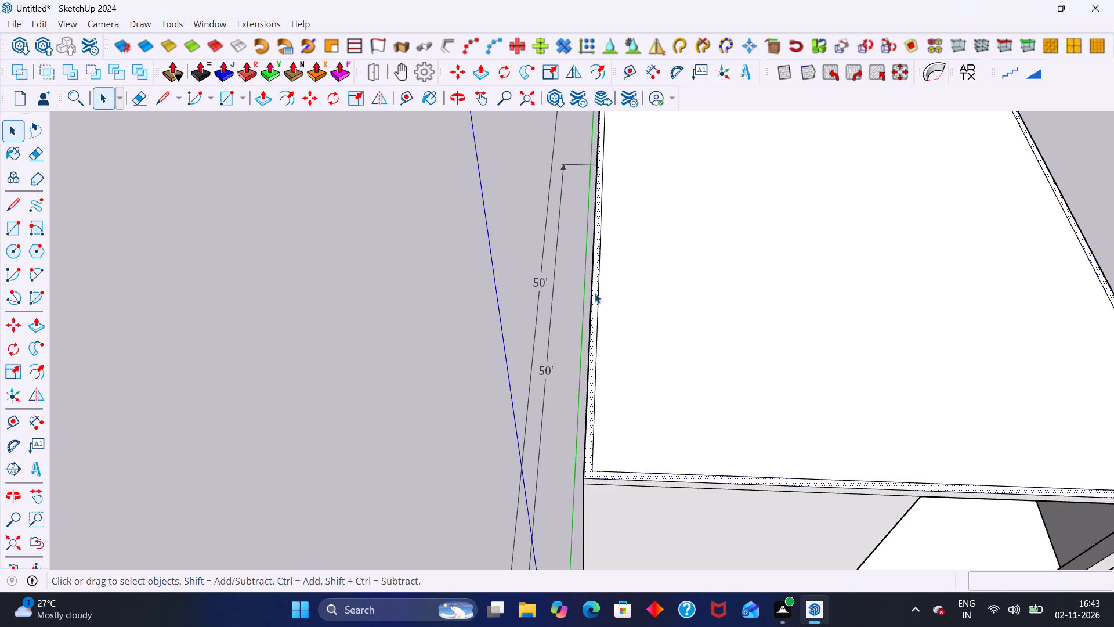
key("p")
left_click(595, 293)
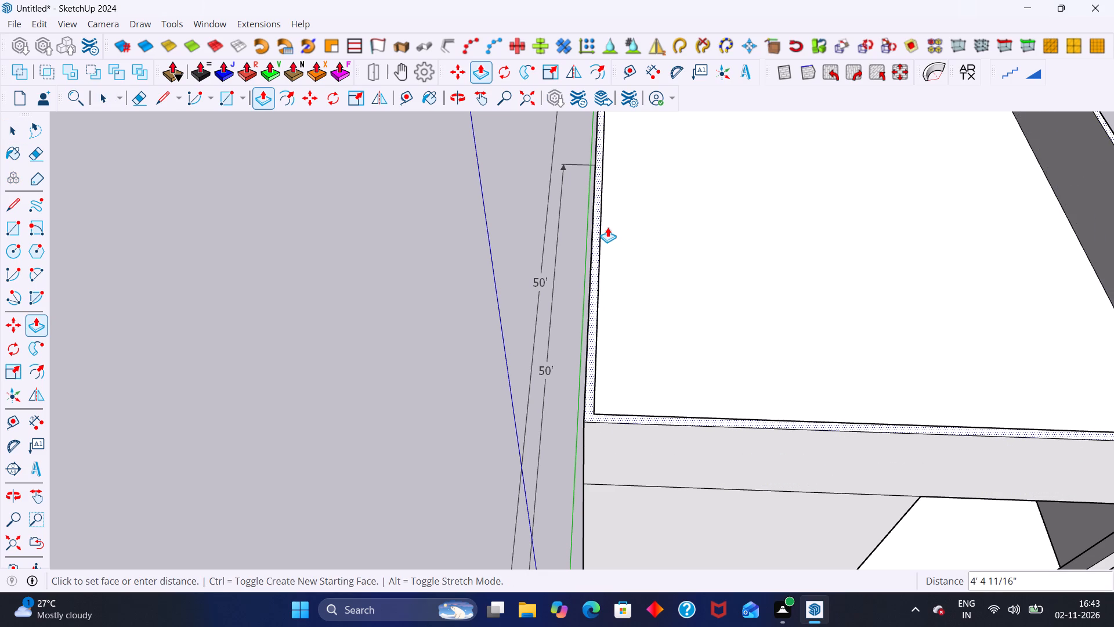
type("4'")
key("Return")
key("space")
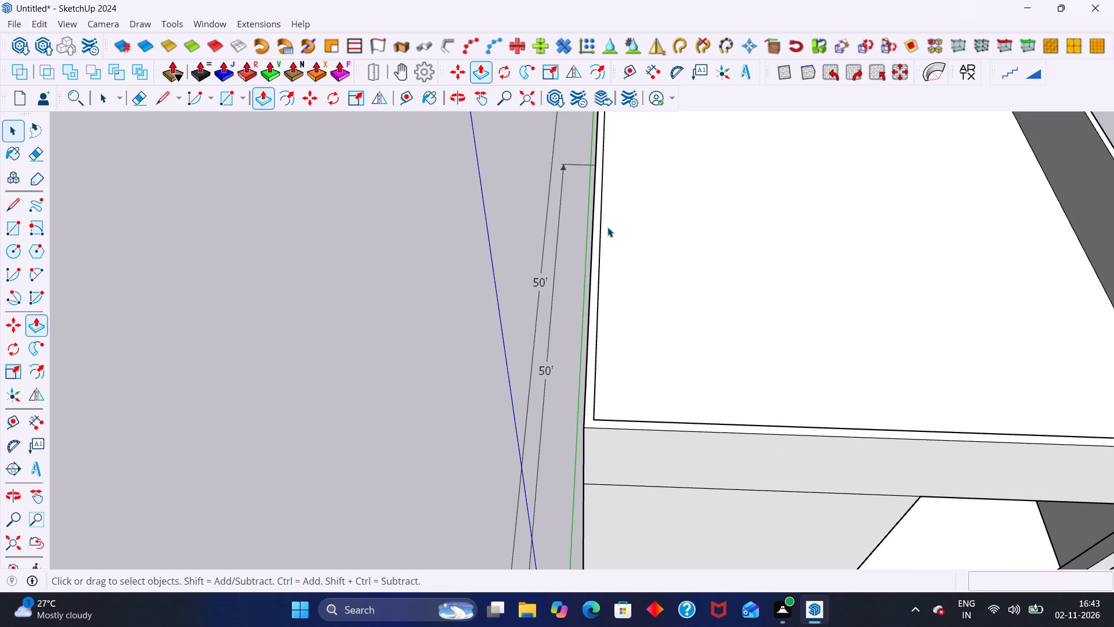
Examine the two-storey building and its roof parapet from above, the front and the side.
scroll(624, 244, "down", 2)
middle_click_drag(661, 269, 675, 275)
scroll(661, 269, "down", 3)
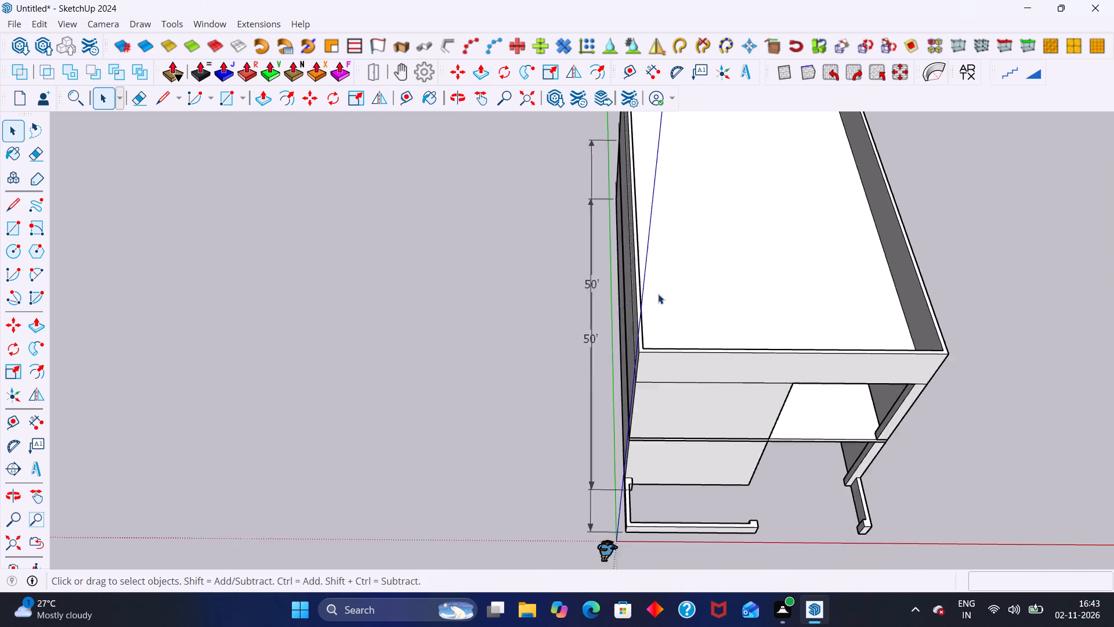
scroll(658, 294, "down", 8)
middle_click_drag(483, 305, 450, 201)
middle_click_drag(563, 244, 563, 211)
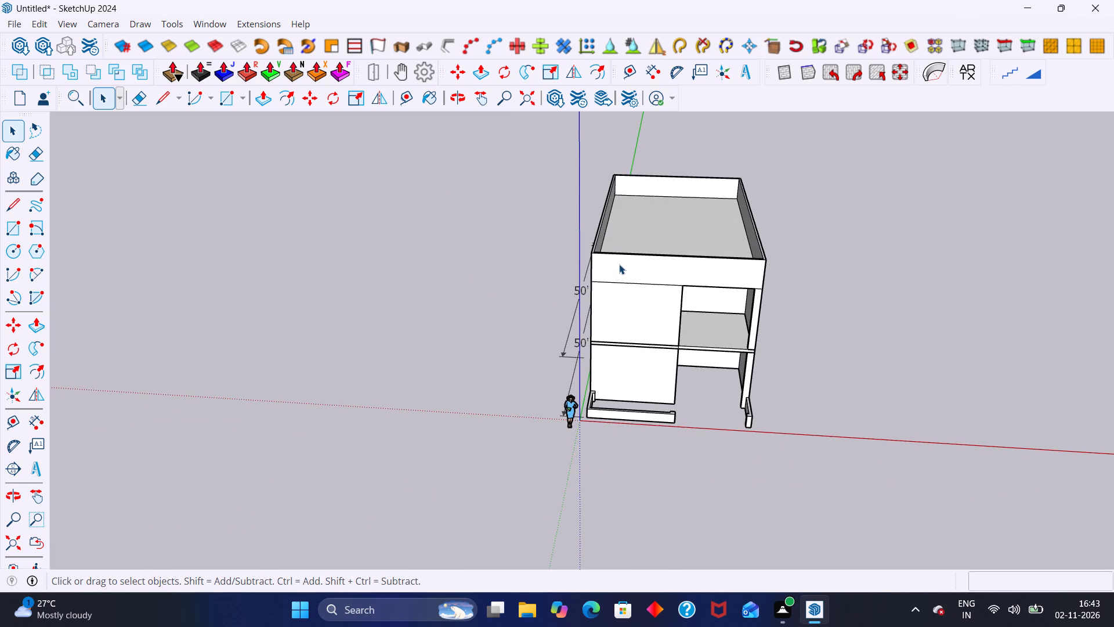
scroll(623, 305, "down", 2)
middle_click_drag(505, 300, 514, 253)
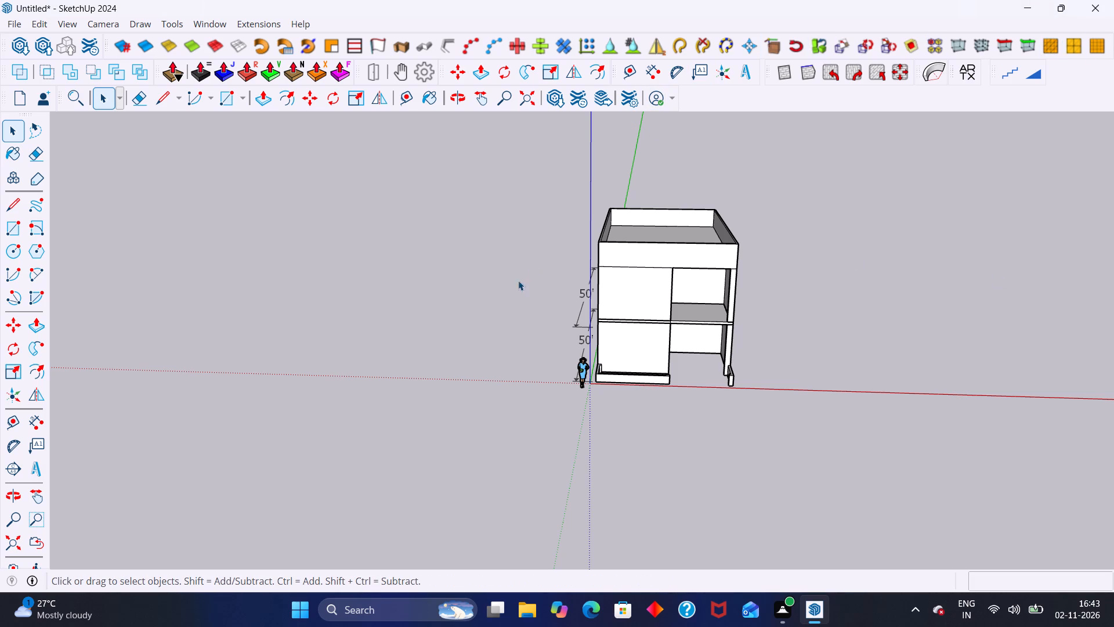
scroll(514, 283, "down", 3)
scroll(453, 308, "down", 1)
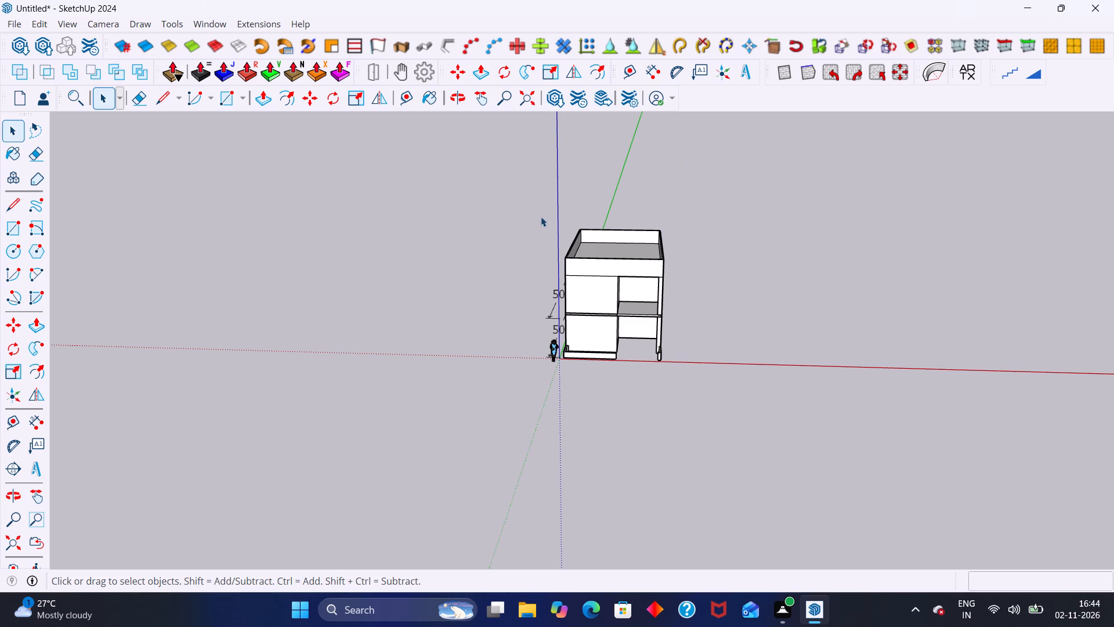
scroll(531, 179, "down", 5)
middle_click_drag(411, 205, 536, 244)
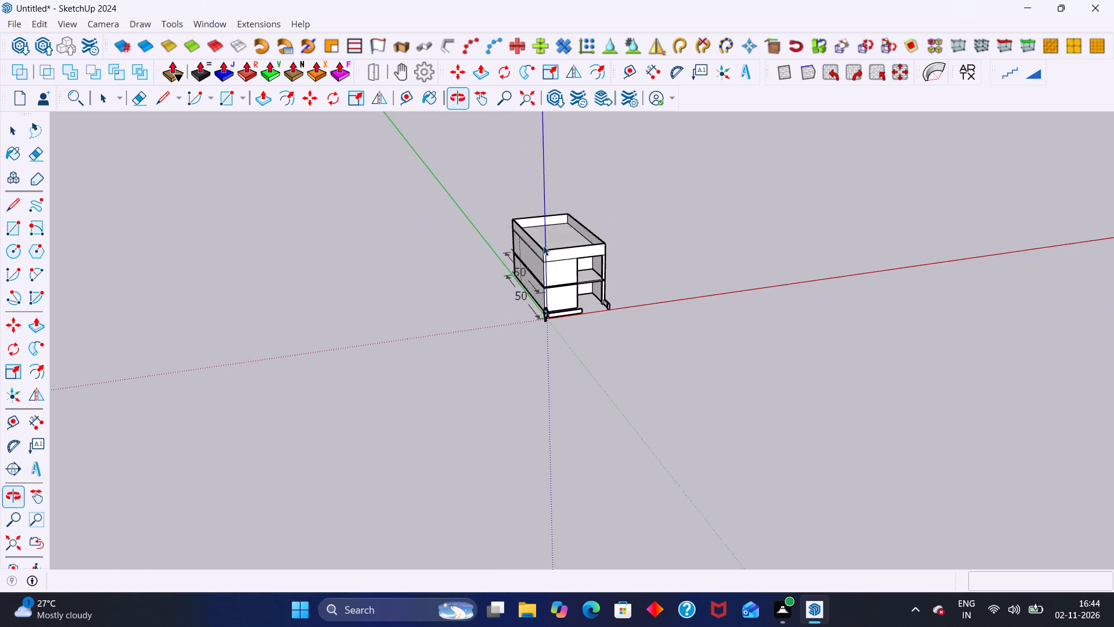
scroll(565, 260, "up", 9)
middle_click_drag(538, 259, 520, 252)
scroll(524, 252, "up", 2)
middle_click_drag(512, 232, 495, 222)
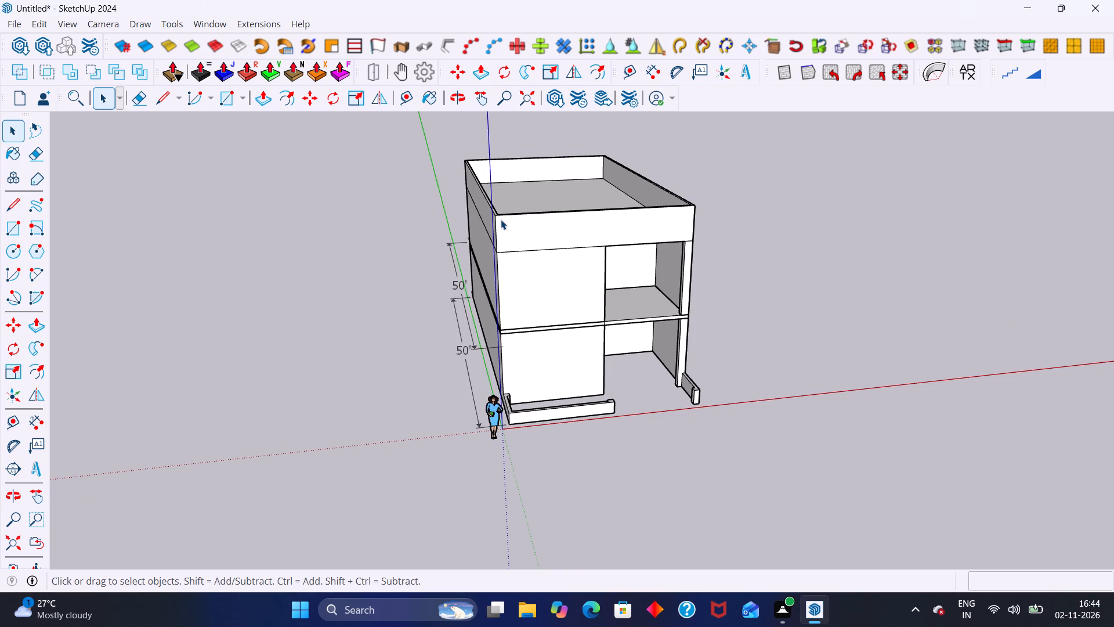
middle_click_drag(527, 215, 472, 222)
Copy the front parapet's top outer edge 5" down its front face.
scroll(525, 214, "up", 1)
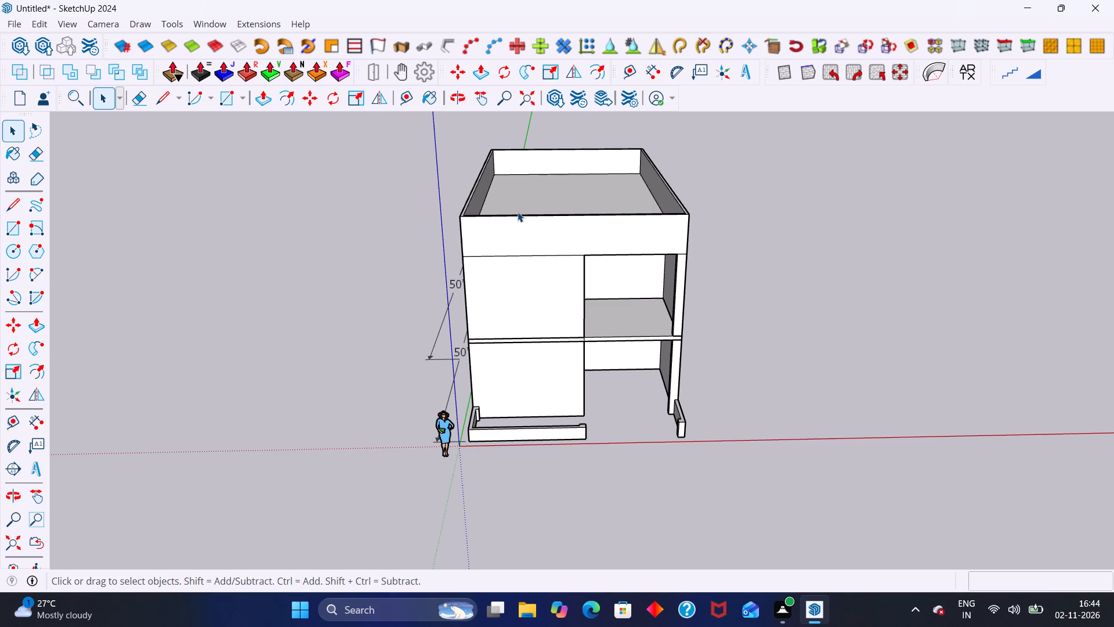
scroll(518, 212, "up", 3)
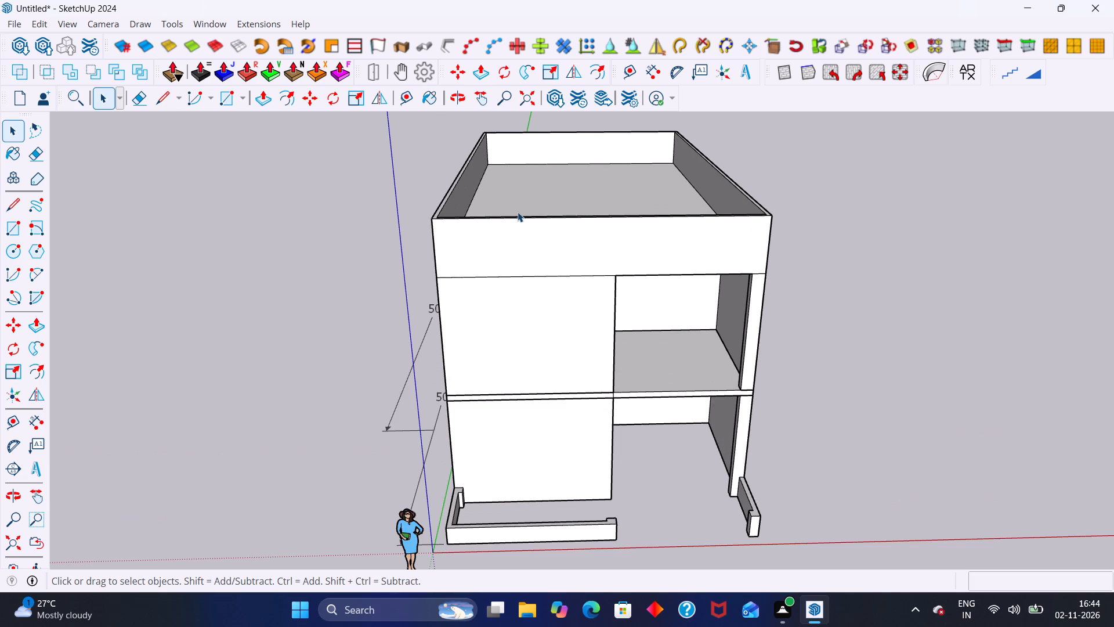
scroll(497, 229, "up", 4)
middle_click_drag(491, 229, 498, 201)
scroll(498, 201, "up", 7)
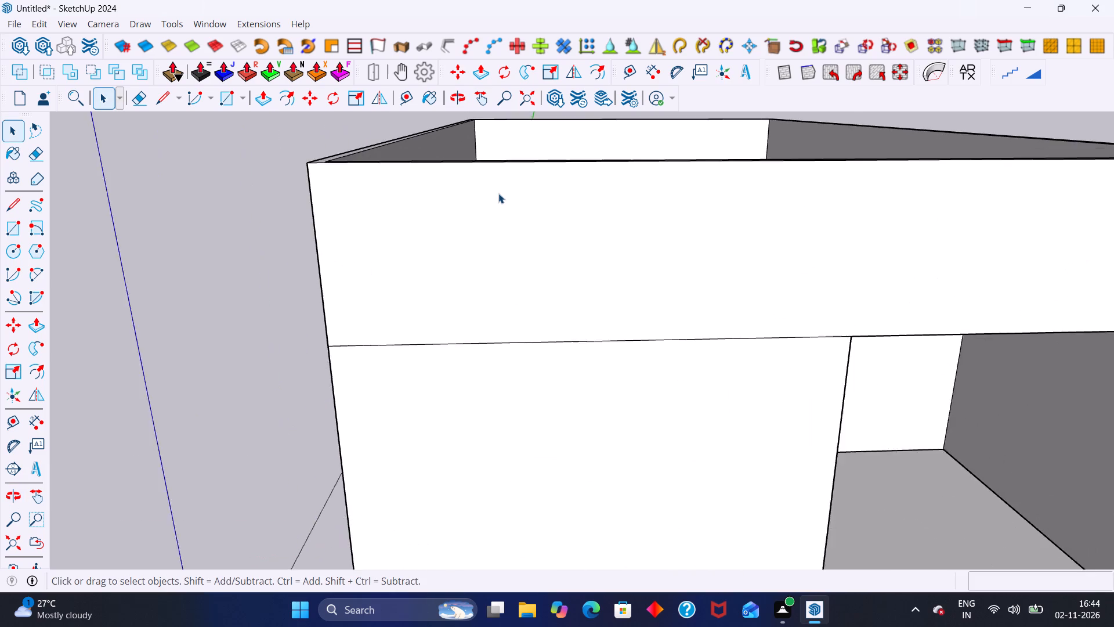
scroll(498, 193, "up", 3)
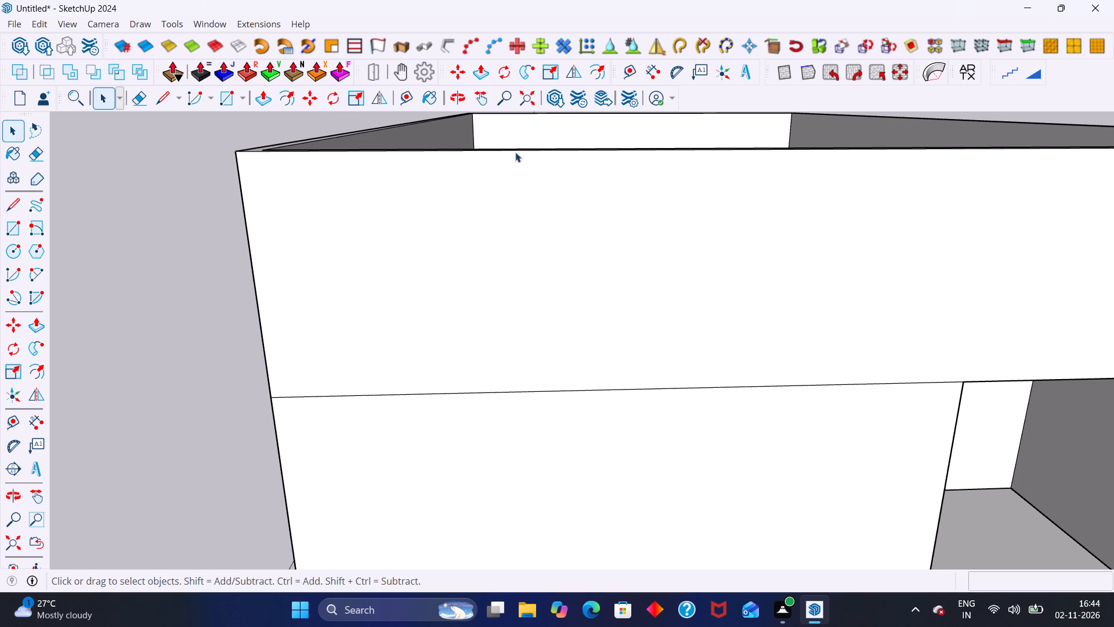
left_click(515, 153)
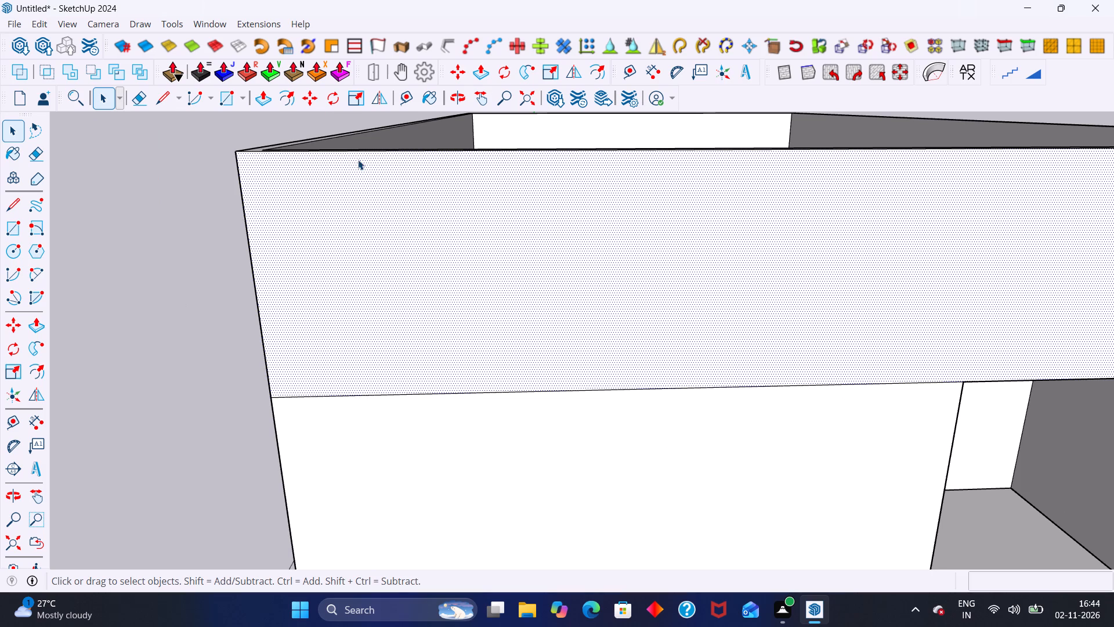
key("space")
middle_click_drag(339, 148, 356, 248)
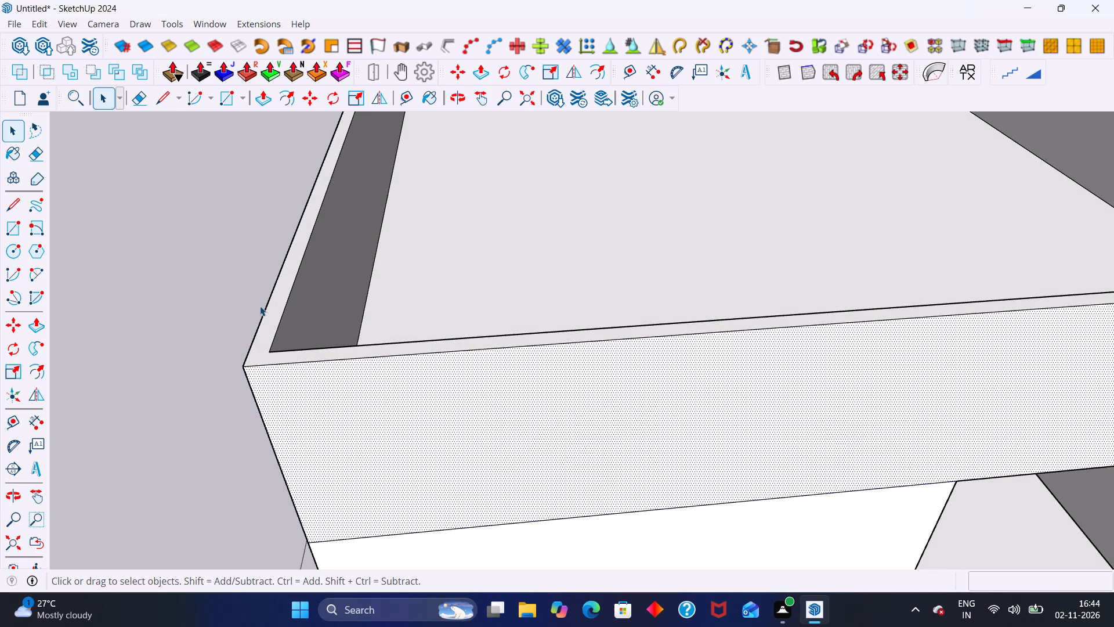
left_click(298, 363)
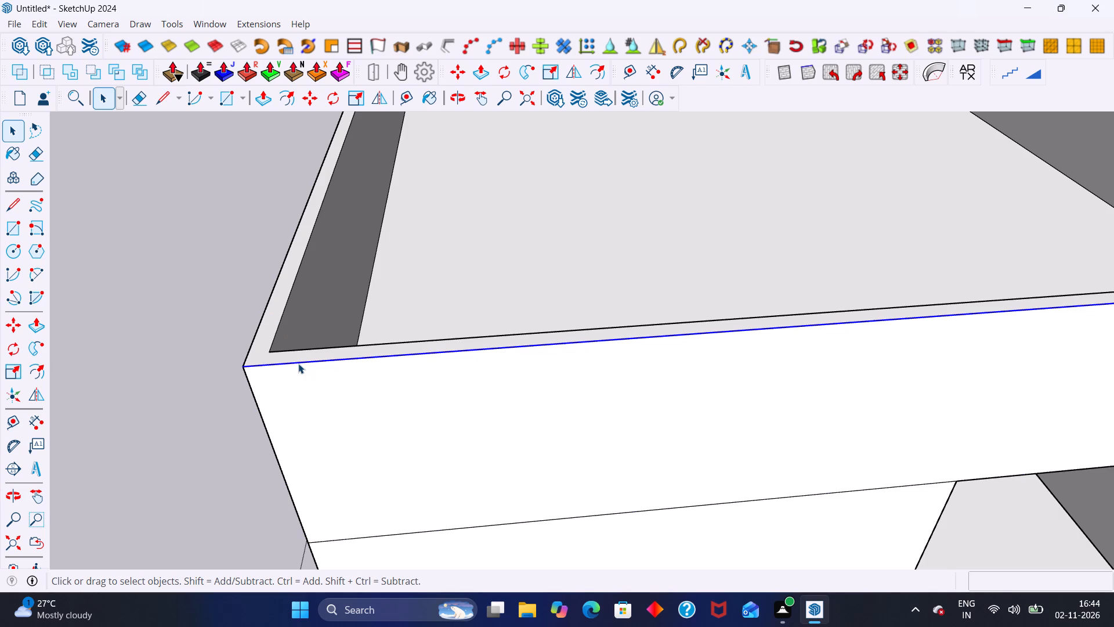
key("m")
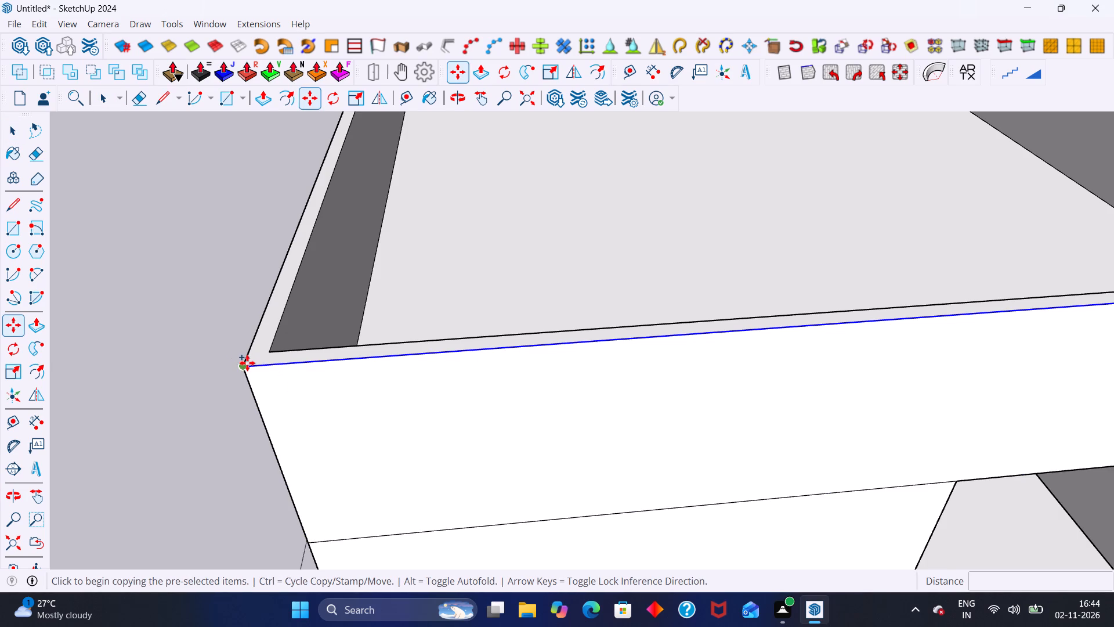
left_click(247, 363)
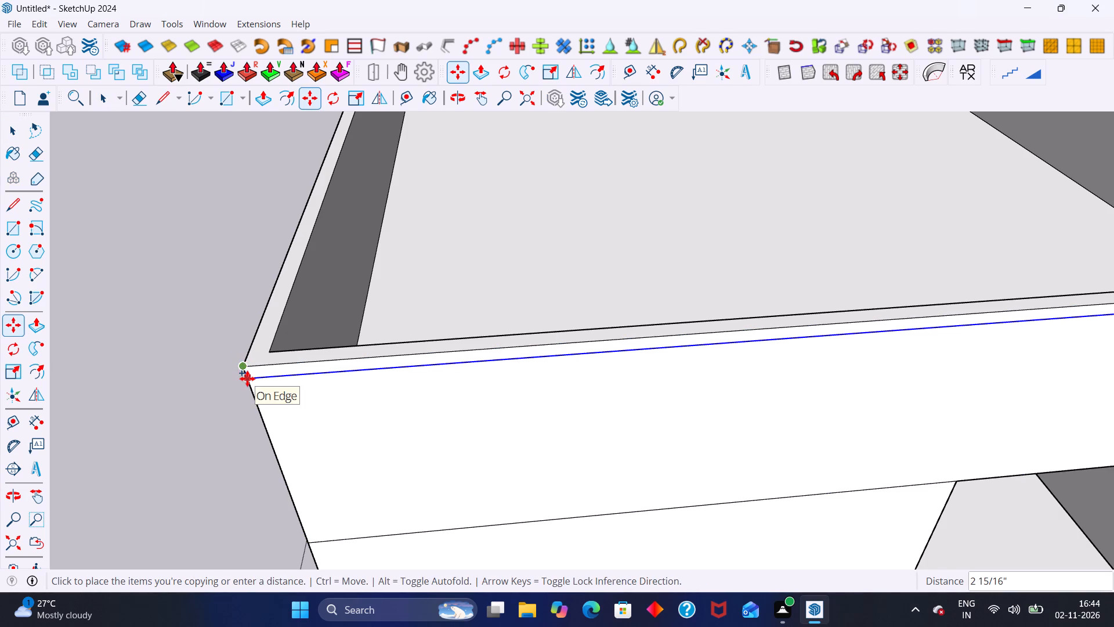
key("5")
key("Return")
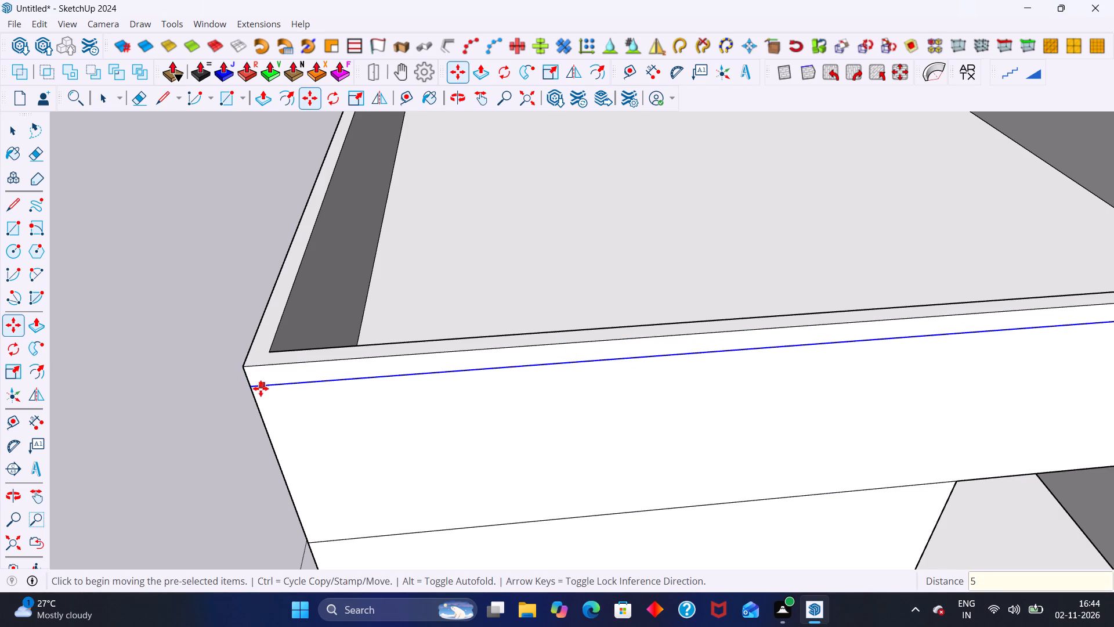
key("space")
Copy the top outer edge of the long side parapet beside the front opening 5" down, meeting the front line at the corner.
scroll(249, 366, "down", 3)
middle_click_drag(315, 328, 138, 259)
scroll(130, 261, "down", 8)
middle_click_drag(347, 269, 274, 251)
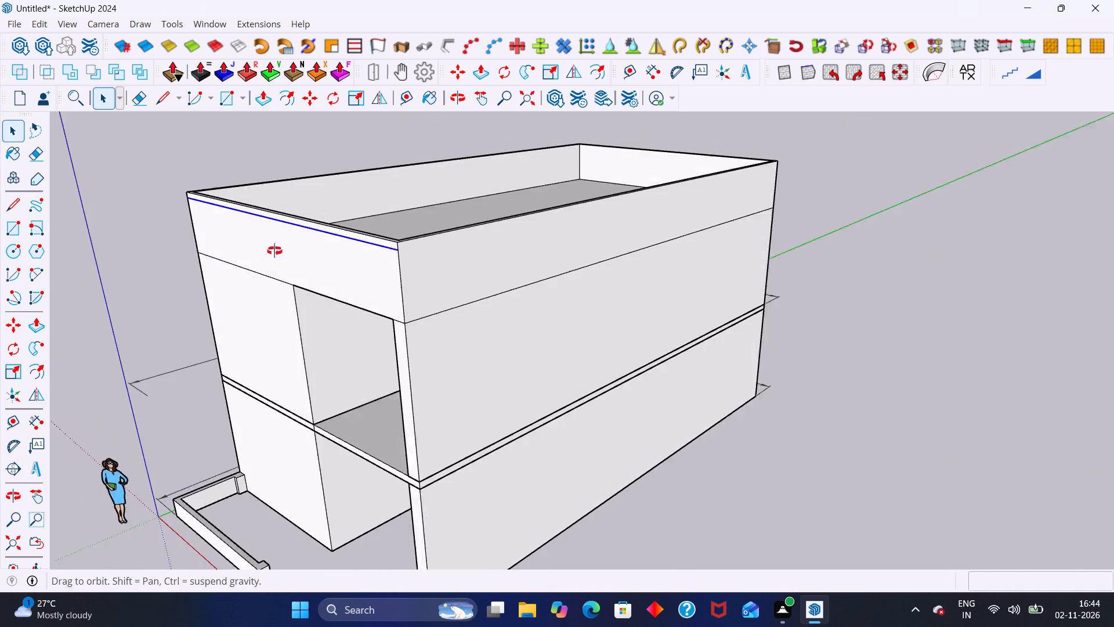
middle_click_drag(274, 251, 273, 251)
scroll(443, 255, "up", 10)
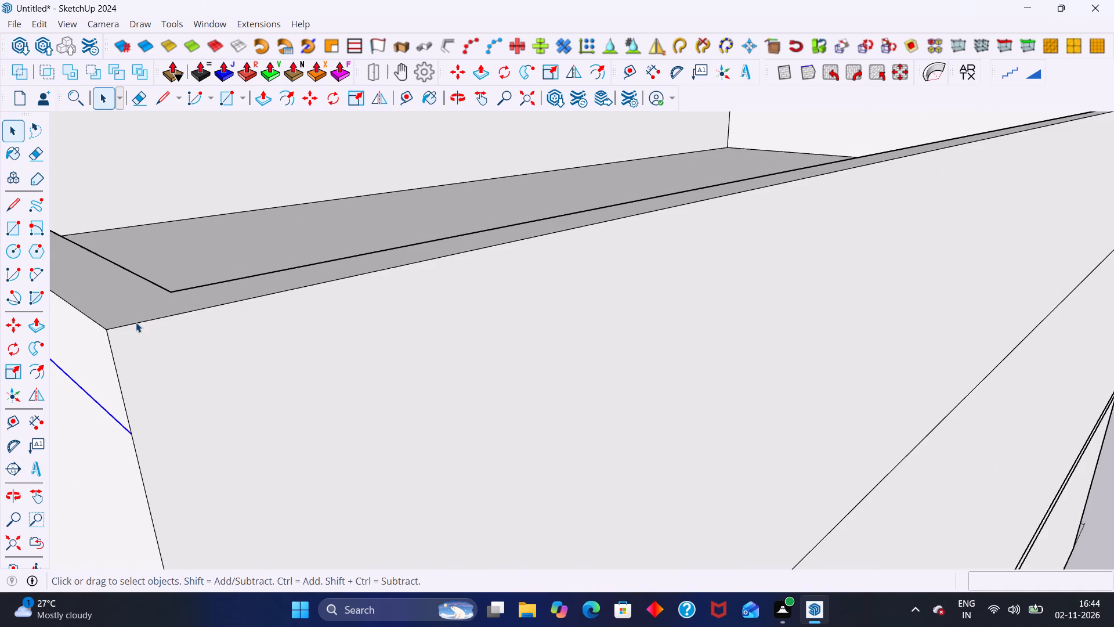
left_click(133, 325)
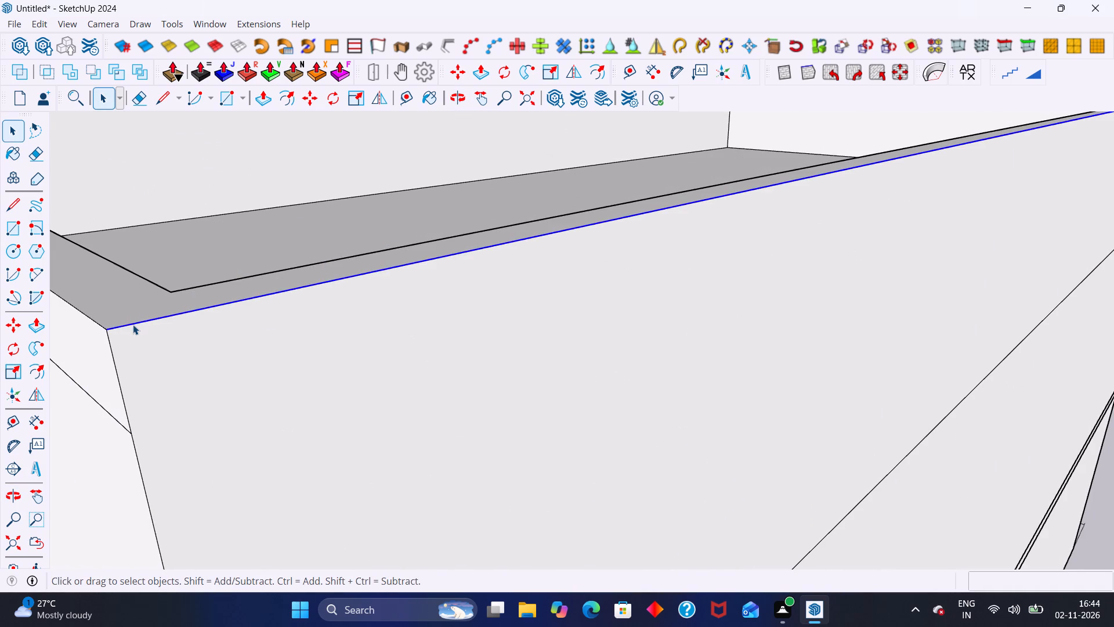
key("m")
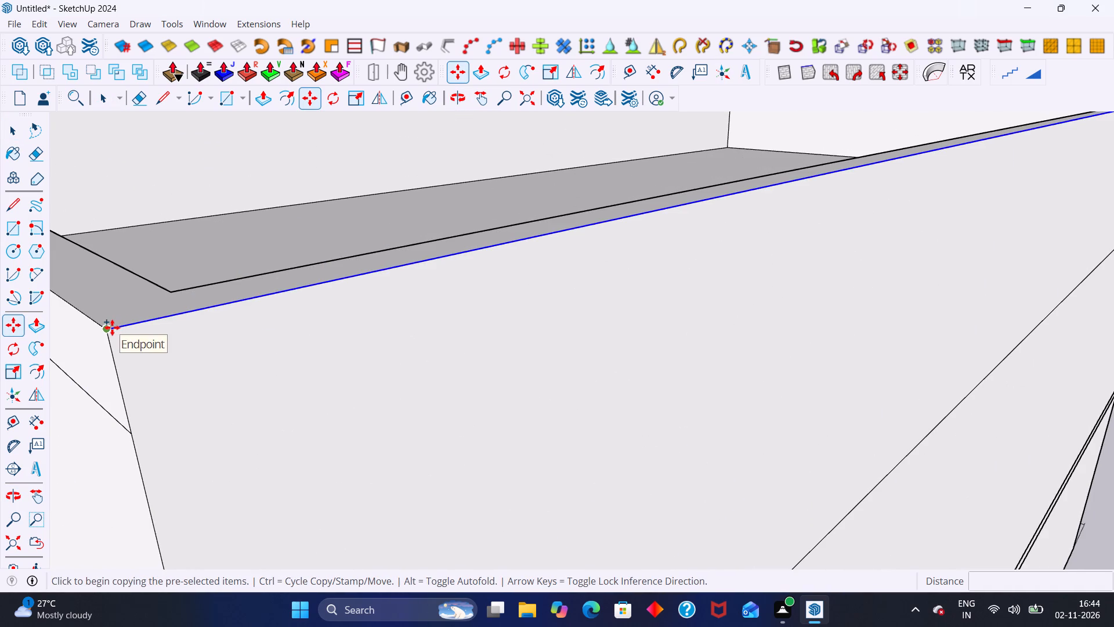
left_click(111, 327)
left_click(131, 429)
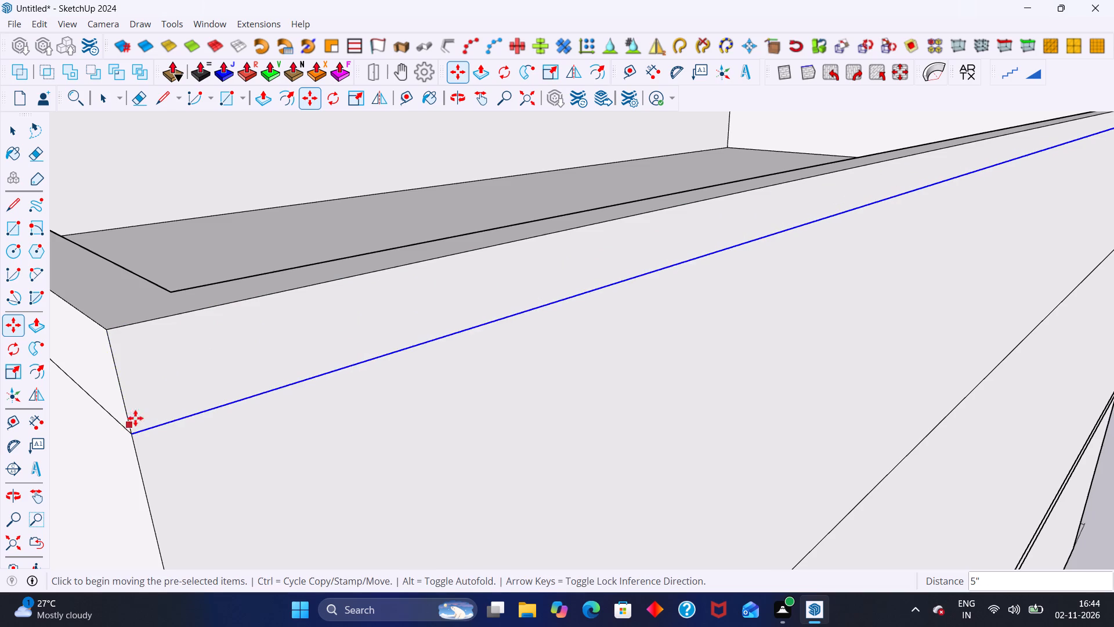
Copy the rear parapet's top outer edge down its outer face to meet the side parapet's 5" line at the corner.
scroll(134, 392, "down", 20)
scroll(134, 392, "down", 1)
middle_click_drag(845, 242, 563, 180)
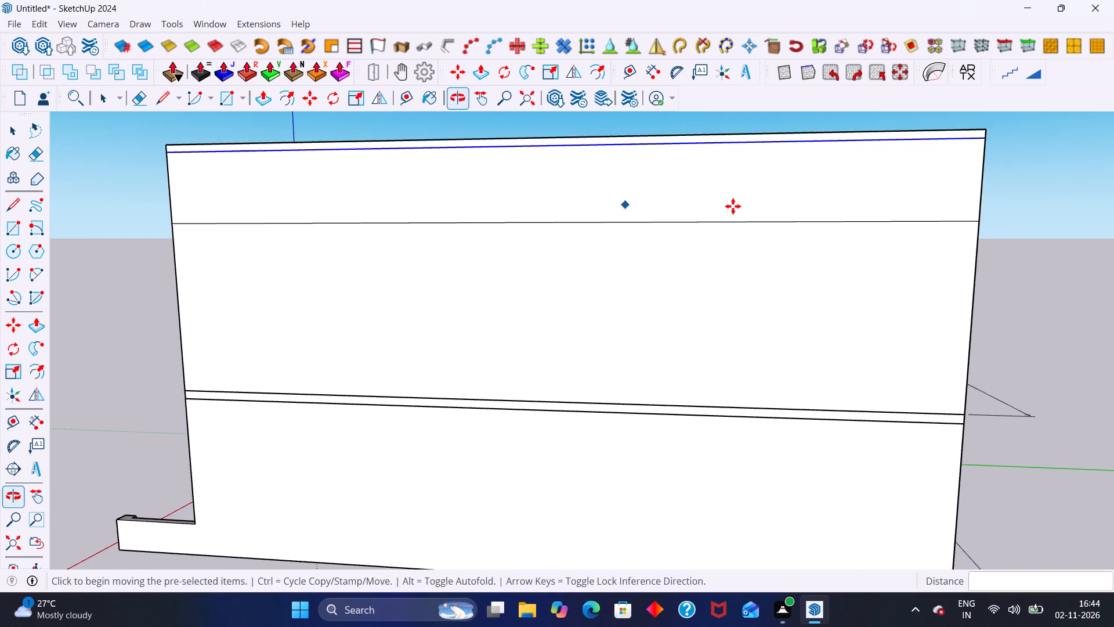
middle_click_drag(737, 206, 619, 207)
middle_click_drag(729, 219, 578, 279)
middle_click_drag(714, 251, 608, 260)
scroll(567, 240, "up", 7)
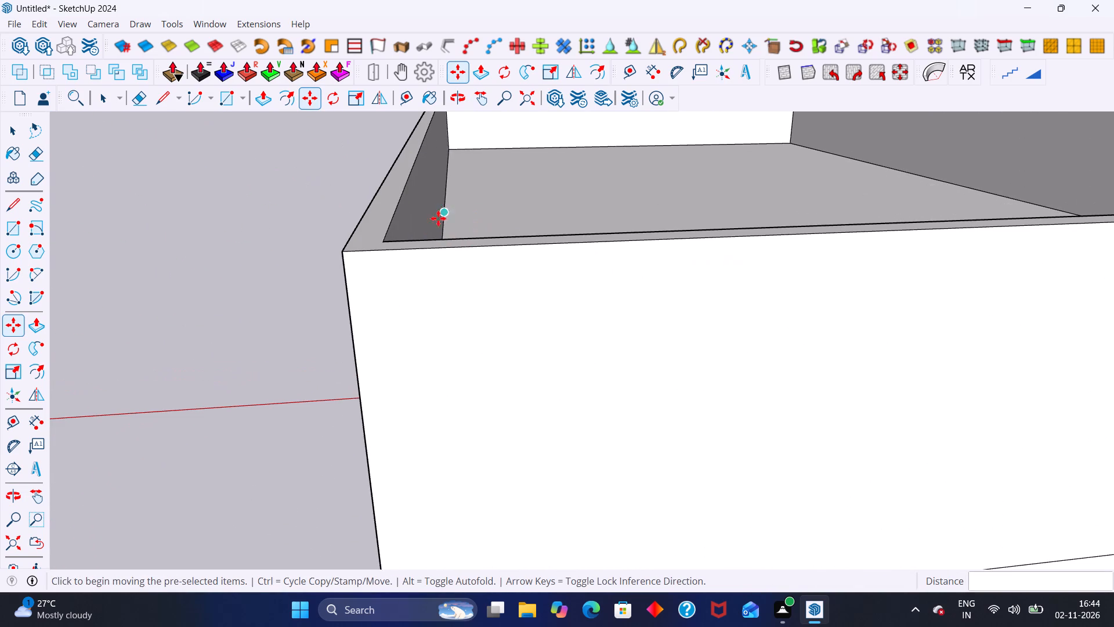
key("space")
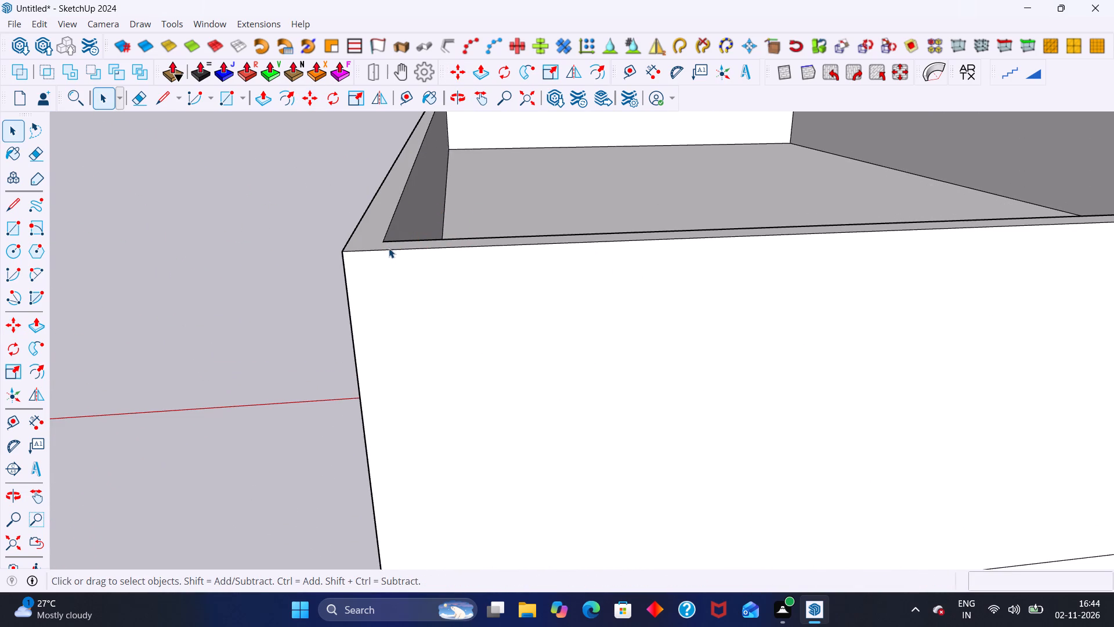
left_click(389, 248)
key("m")
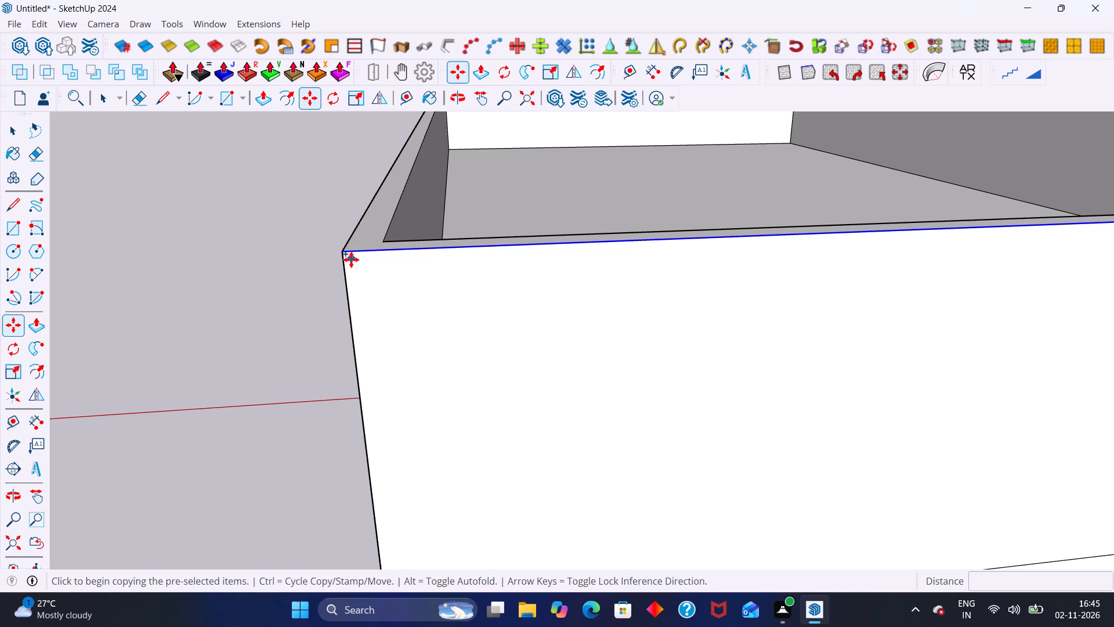
middle_click_drag(353, 260, 434, 258)
left_click(370, 269)
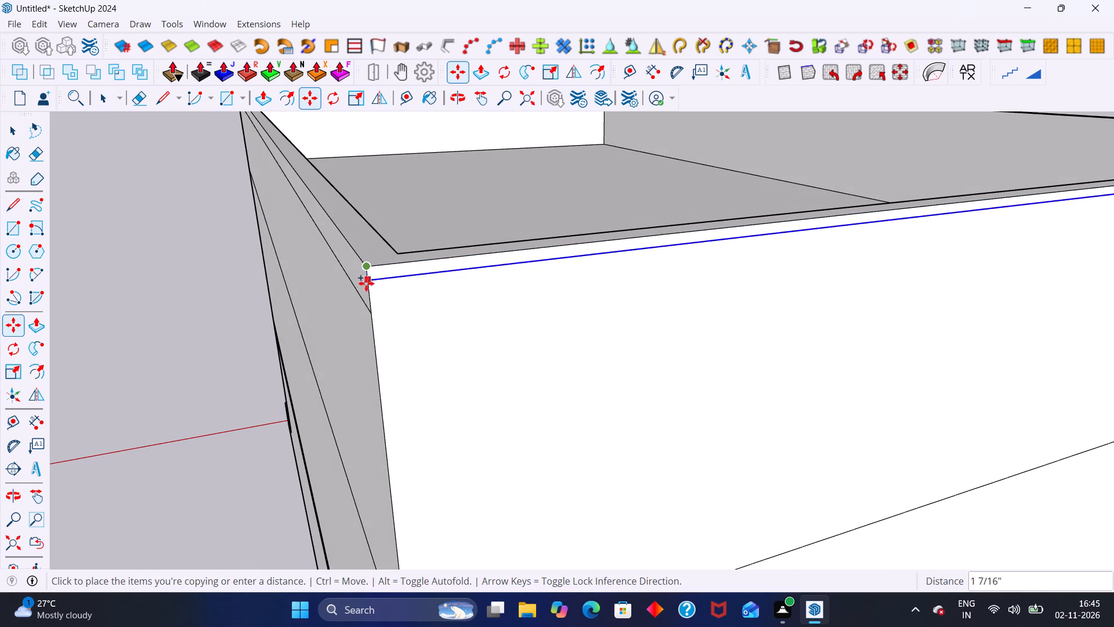
left_click(370, 311)
Copy the top outer edge of the remaining long side parapet down to meet the rear parapet's line at the corner.
scroll(369, 300, "down", 18)
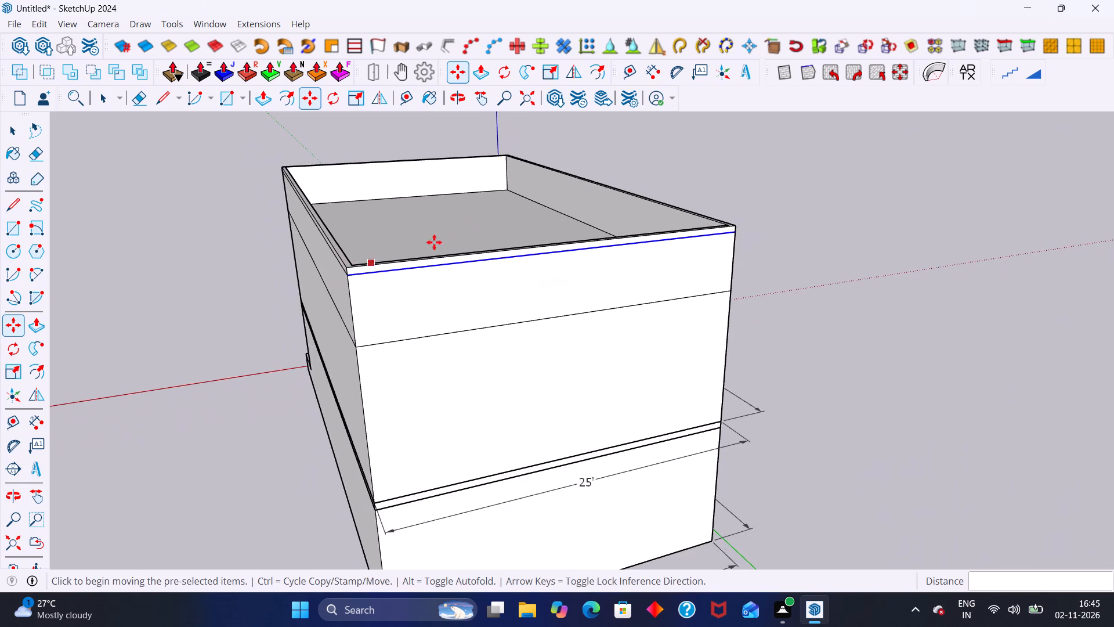
middle_click_drag(532, 186, 360, 142)
scroll(360, 142, "down", 1)
middle_click_drag(542, 192, 446, 230)
middle_click_drag(538, 197, 490, 205)
scroll(404, 196, "up", 8)
middle_click_drag(440, 206, 440, 206)
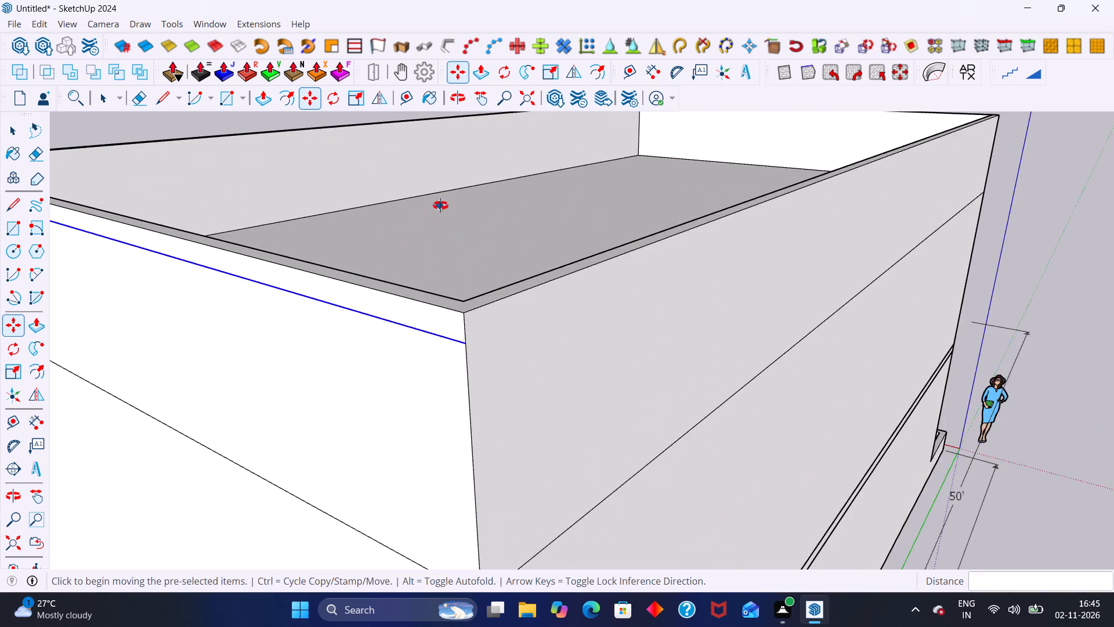
middle_click_drag(440, 206, 410, 187)
middle_click_drag(380, 206, 372, 240)
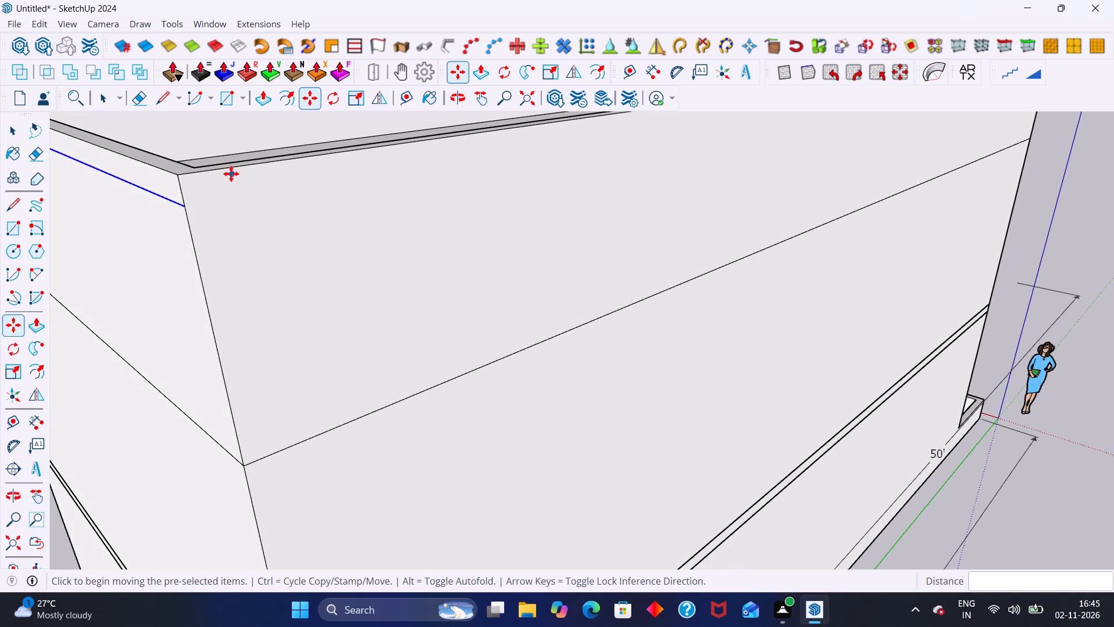
key("space")
left_click(211, 172)
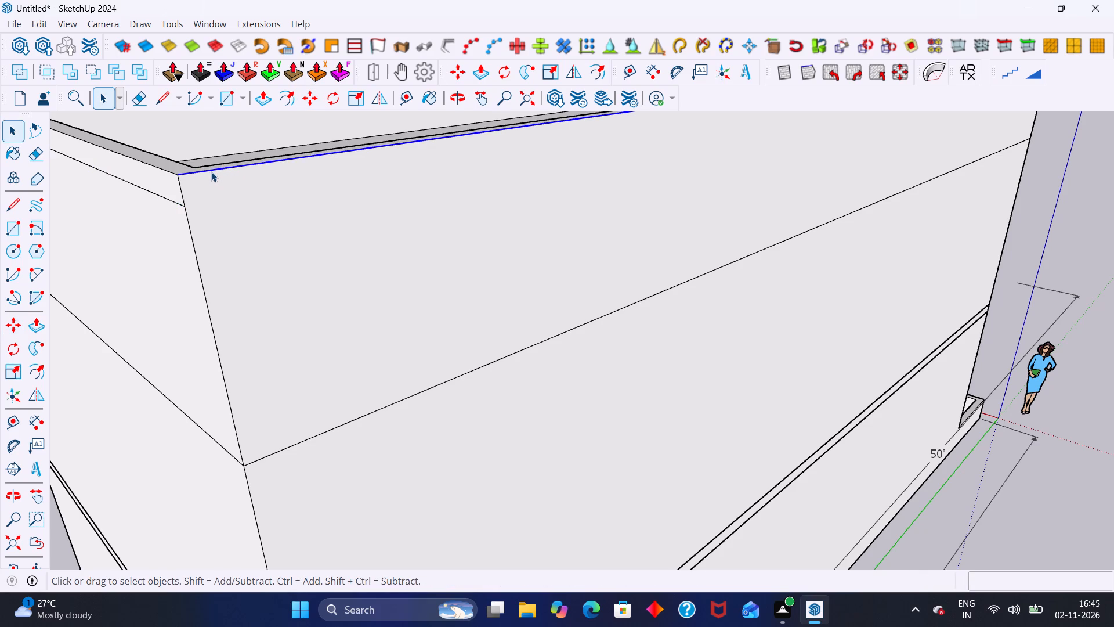
key("m")
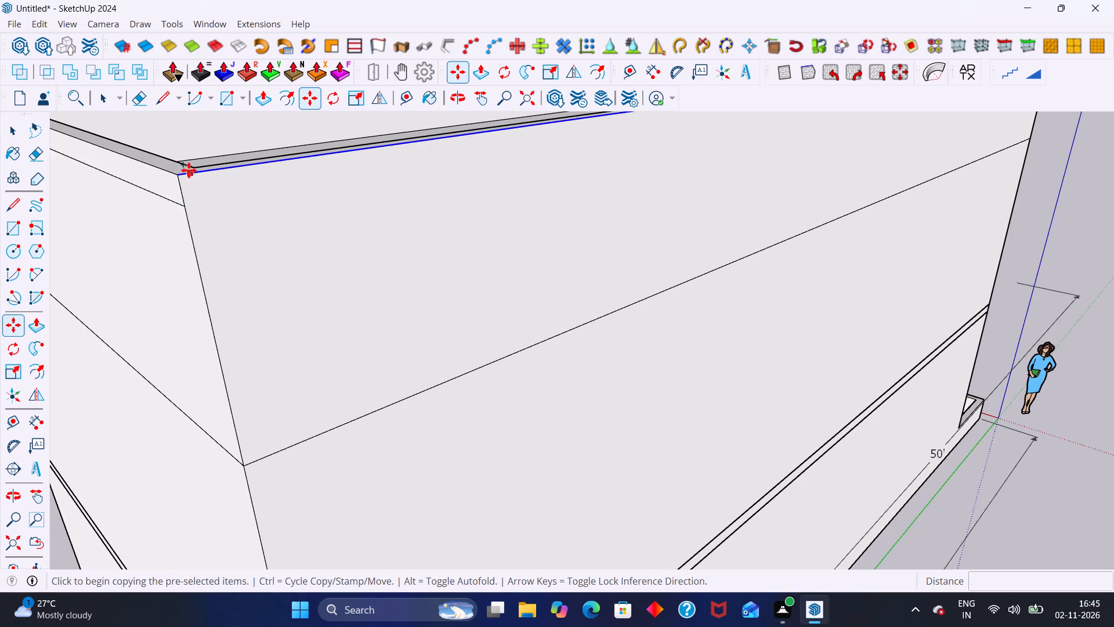
left_click(180, 172)
left_click(185, 206)
Push/Pull the narrow band along the top of the front parapet outward 2".
scroll(175, 201, "down", 10)
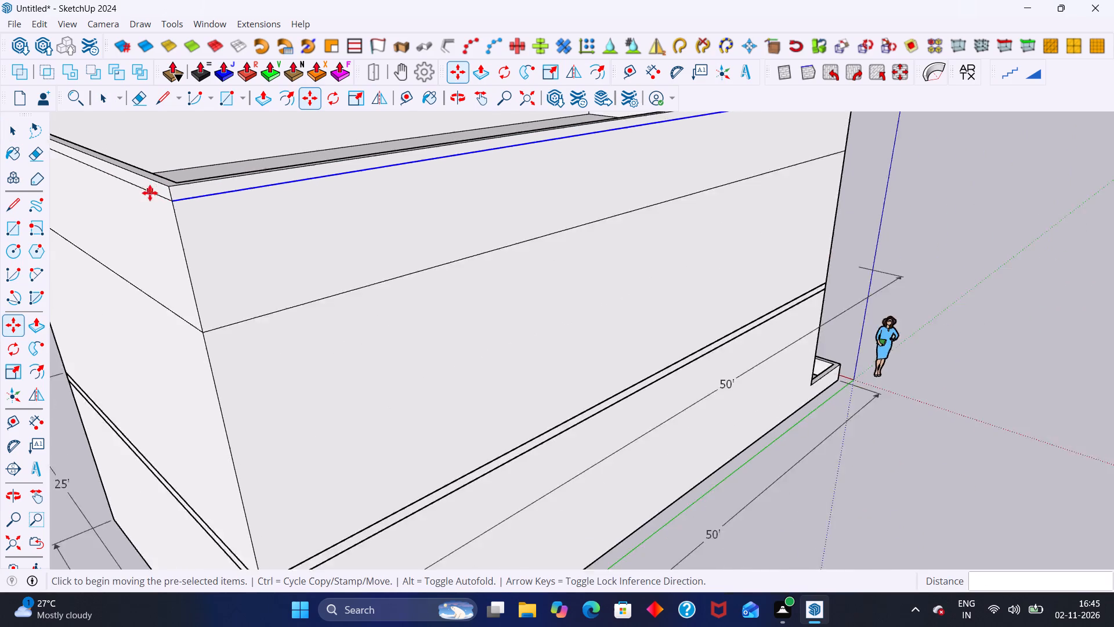
scroll(150, 193, "down", 12)
middle_click_drag(216, 205, 82, 219)
middle_click_drag(444, 212, 193, 209)
middle_click_drag(371, 196, 71, 192)
scroll(371, 196, "up", 1)
middle_click_drag(471, 167, 437, 185)
scroll(545, 151, "up", 14)
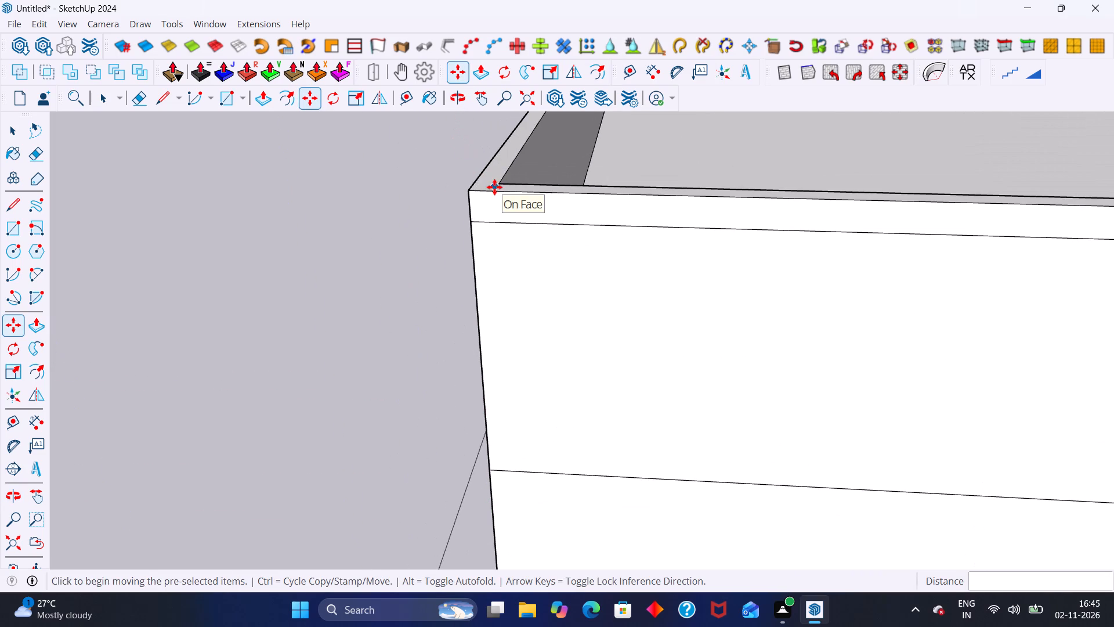
key("space")
left_click(509, 202)
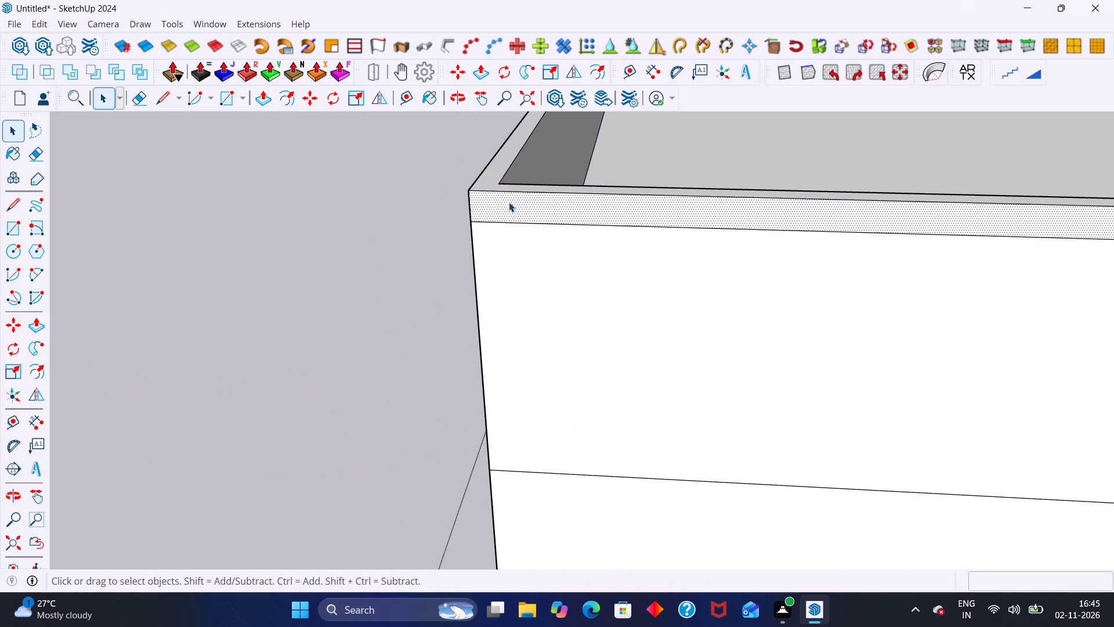
key("p")
left_click(509, 202)
middle_click_drag(509, 208, 480, 193)
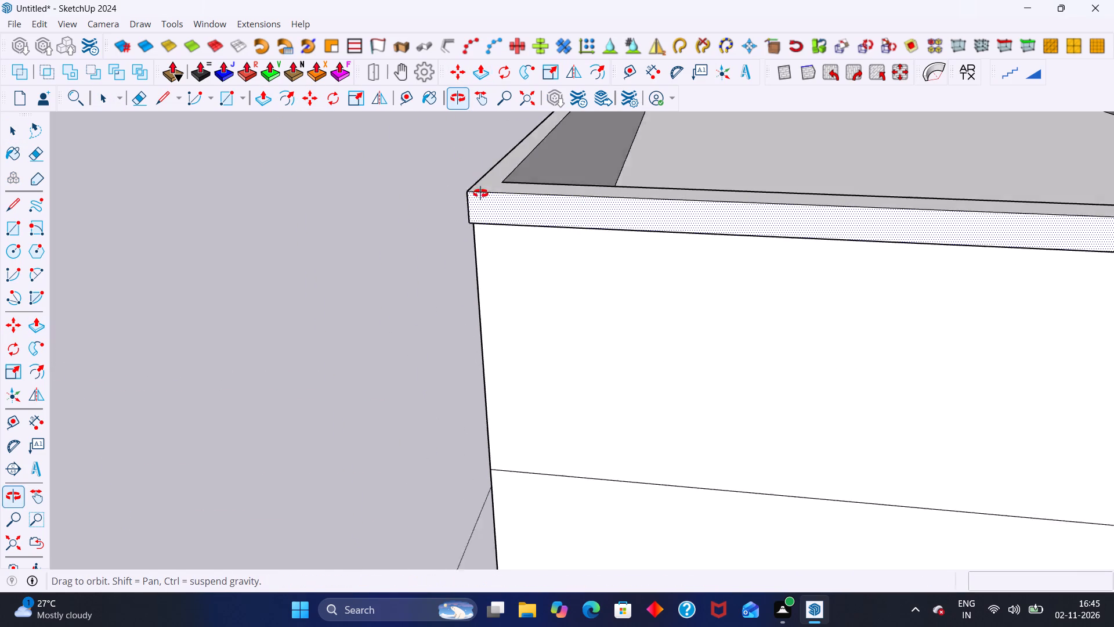
middle_click_drag(480, 193, 454, 156)
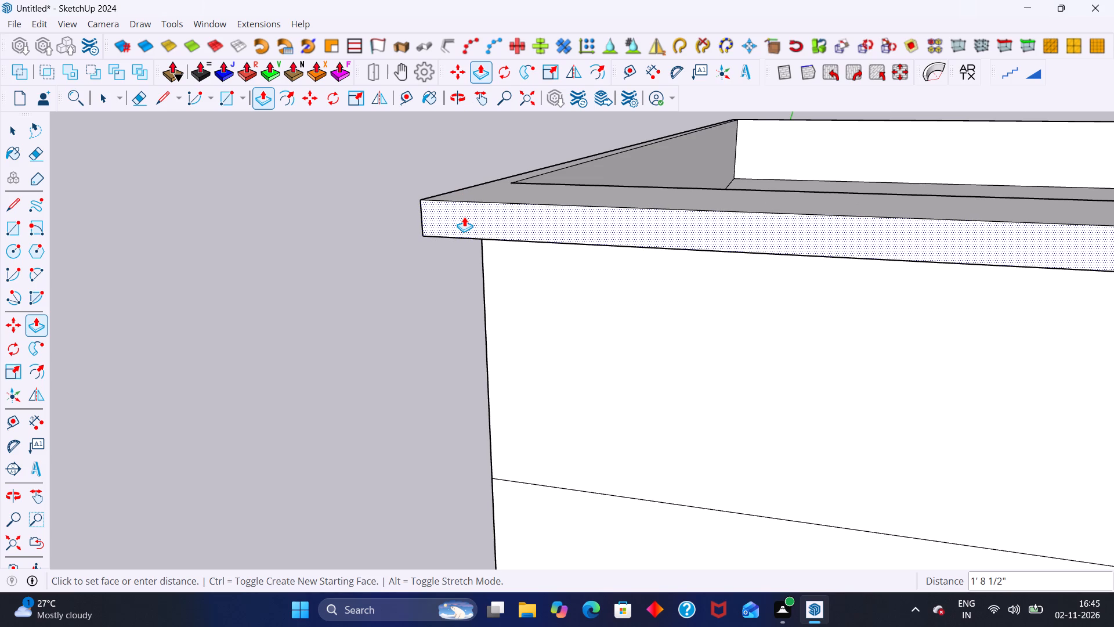
key("2")
key("Return")
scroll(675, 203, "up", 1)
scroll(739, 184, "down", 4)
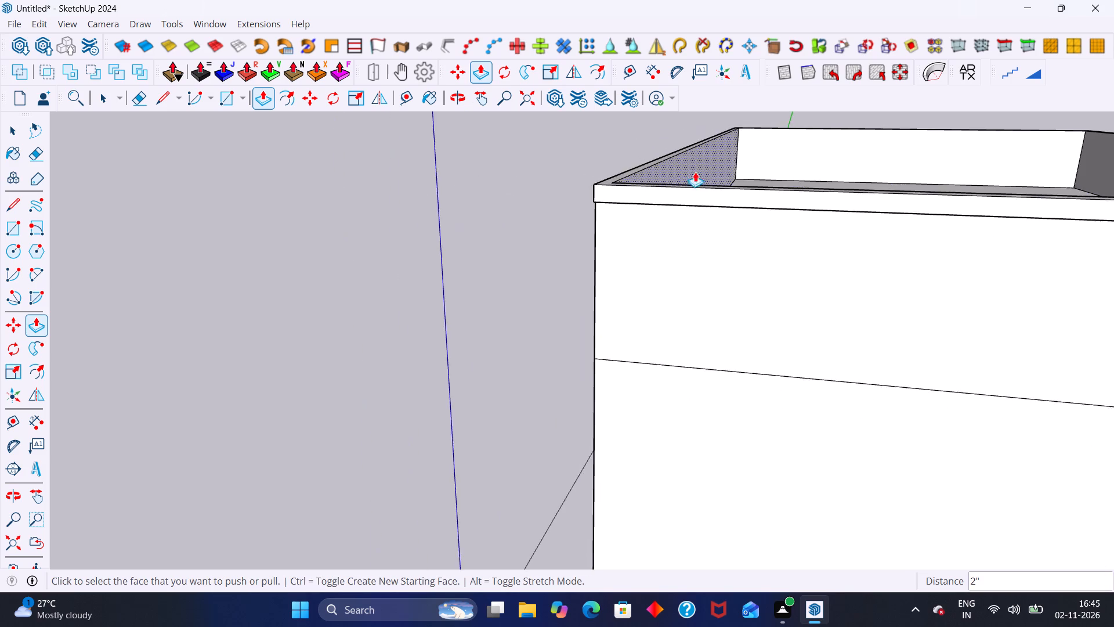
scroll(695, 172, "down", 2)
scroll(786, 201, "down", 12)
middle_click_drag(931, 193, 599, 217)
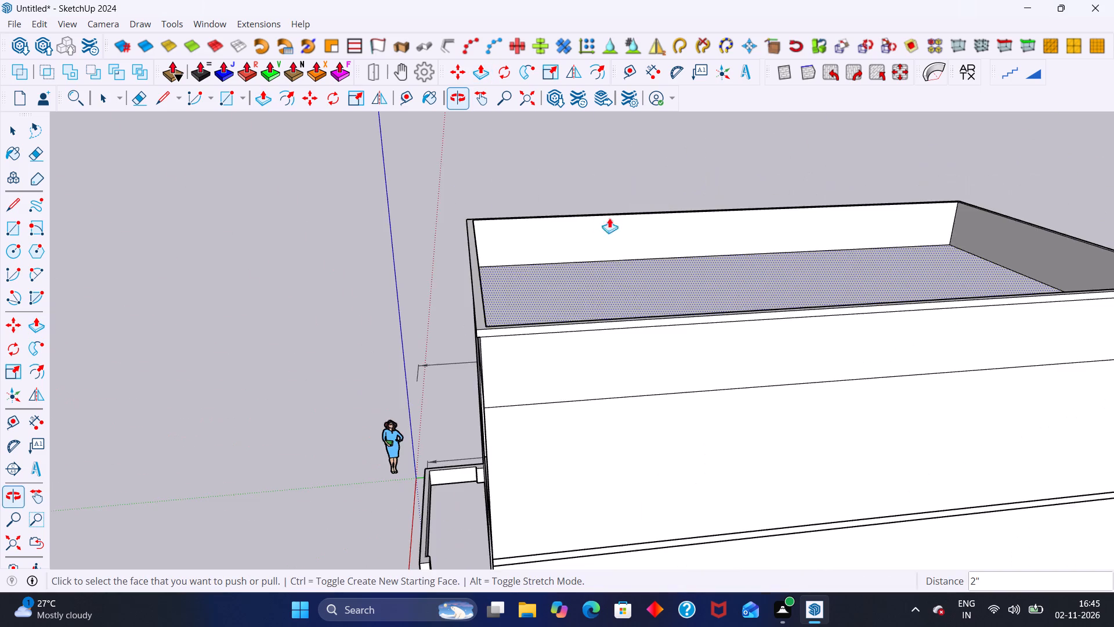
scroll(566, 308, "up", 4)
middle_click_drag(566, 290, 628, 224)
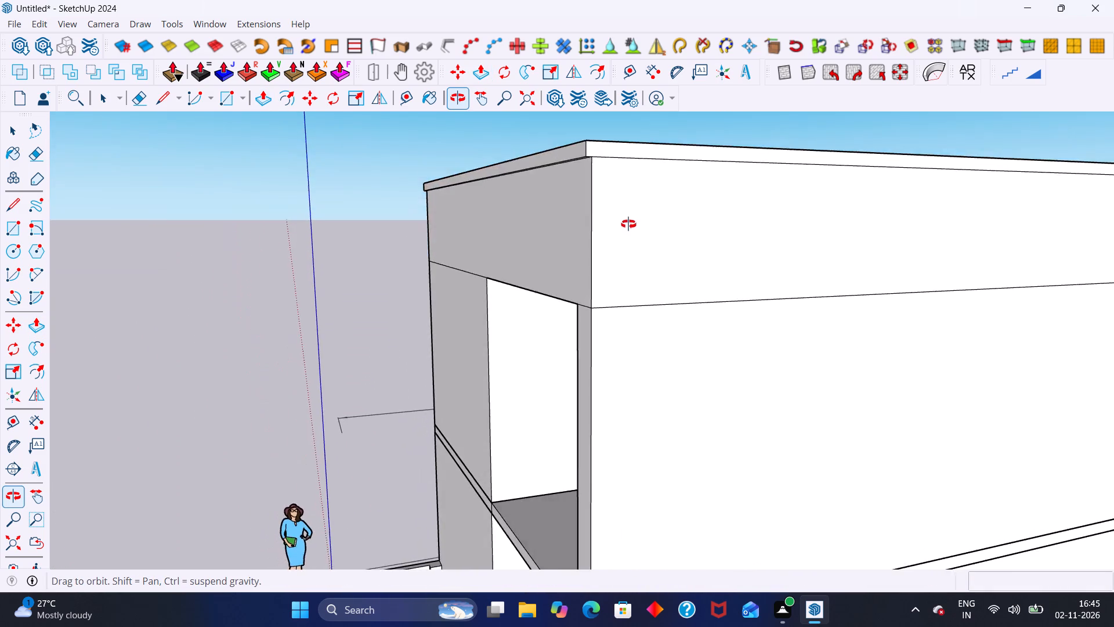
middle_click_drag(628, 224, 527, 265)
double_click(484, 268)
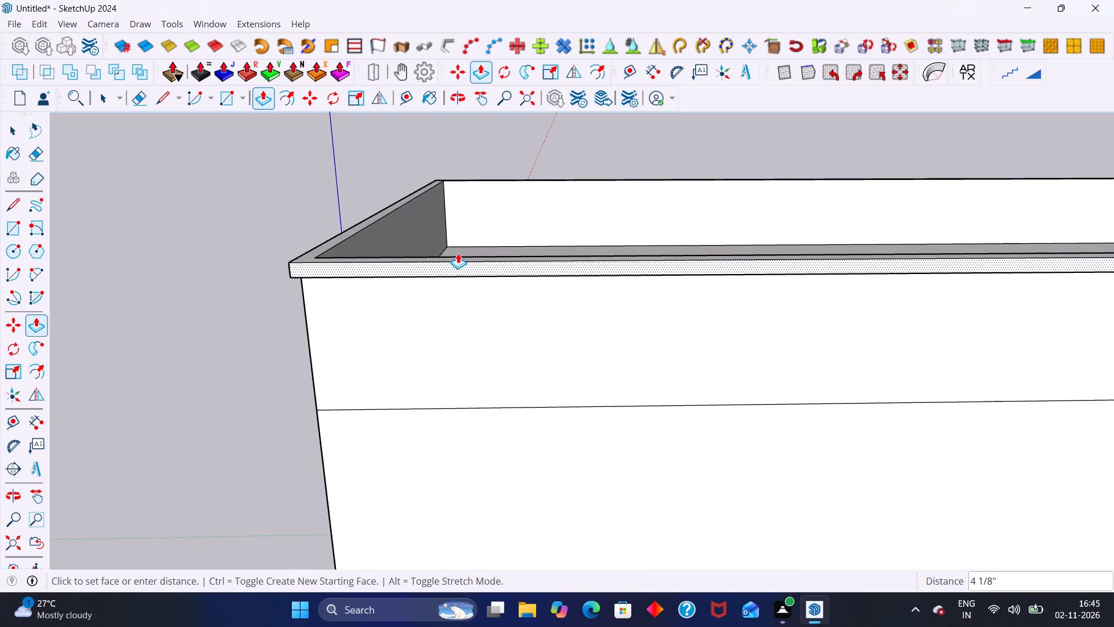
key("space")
Push/Pull the narrow top band of the long side parapet beside the front opening outward 2".
middle_click_drag(358, 261, 601, 233)
middle_click_drag(591, 241, 644, 228)
scroll(656, 247, "up", 3)
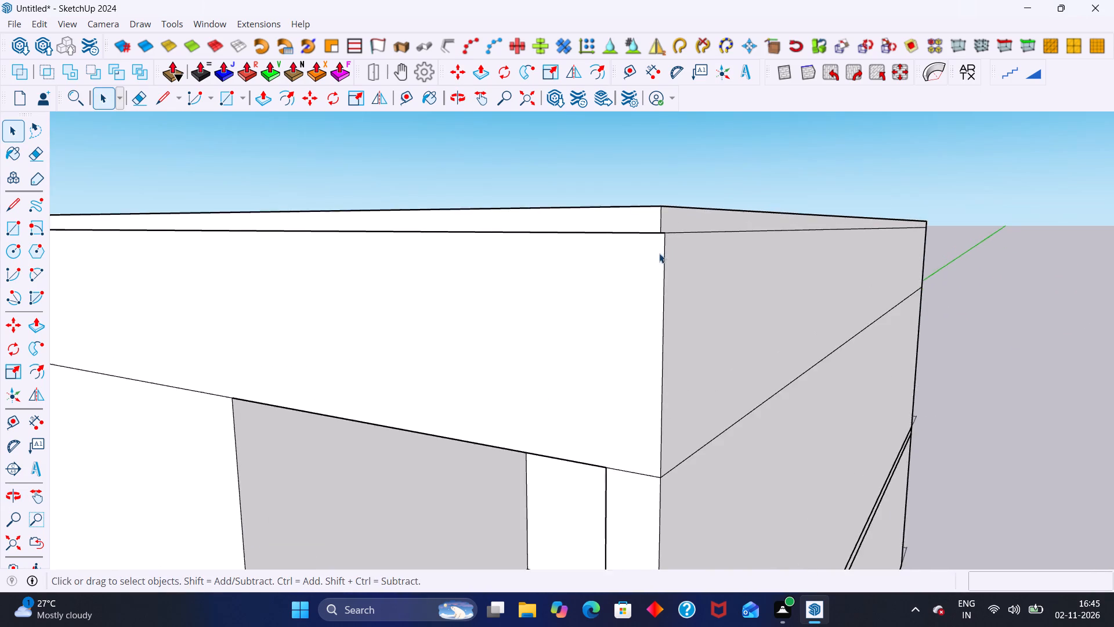
scroll(659, 253, "up", 2)
middle_click_drag(659, 253, 654, 359)
scroll(680, 275, "up", 4)
middle_click_drag(674, 265, 617, 246)
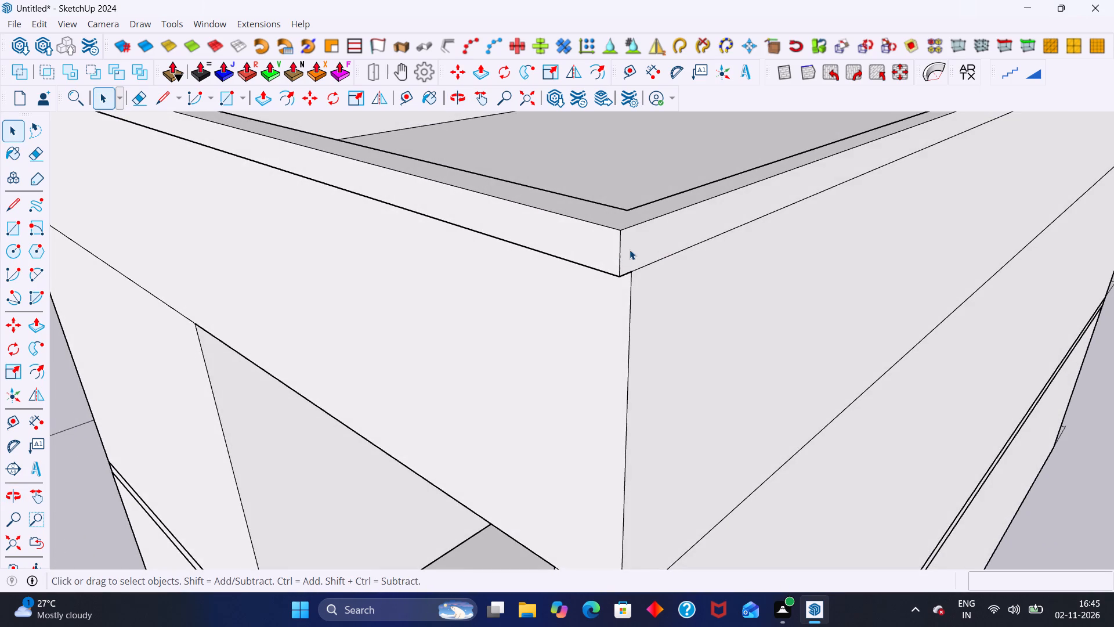
left_click(631, 248)
key("p")
left_click(629, 247)
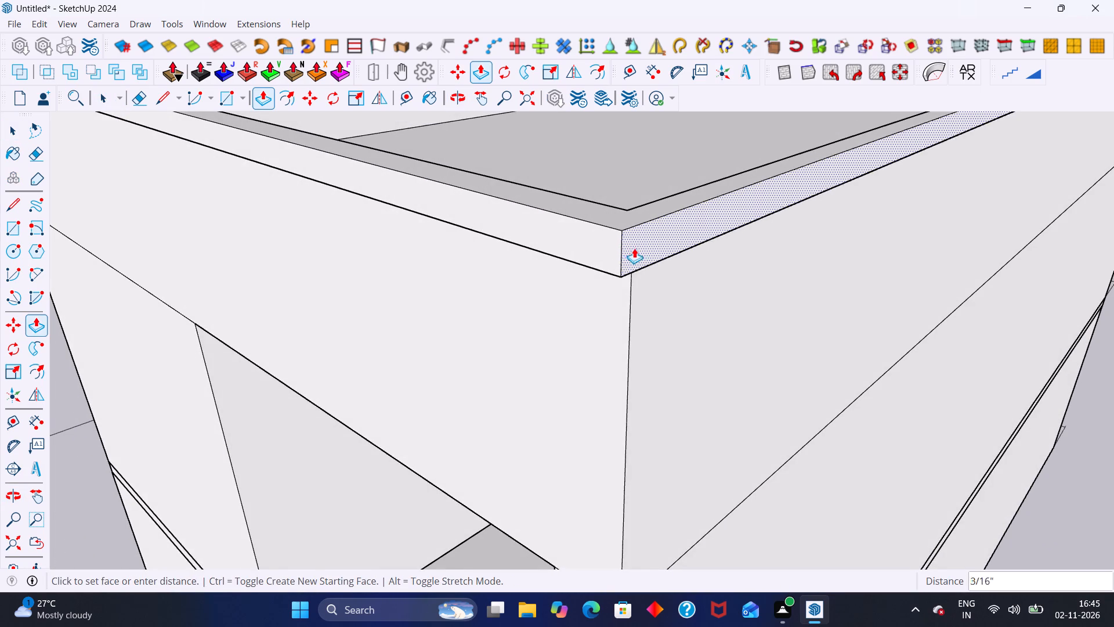
key("2")
key("Return")
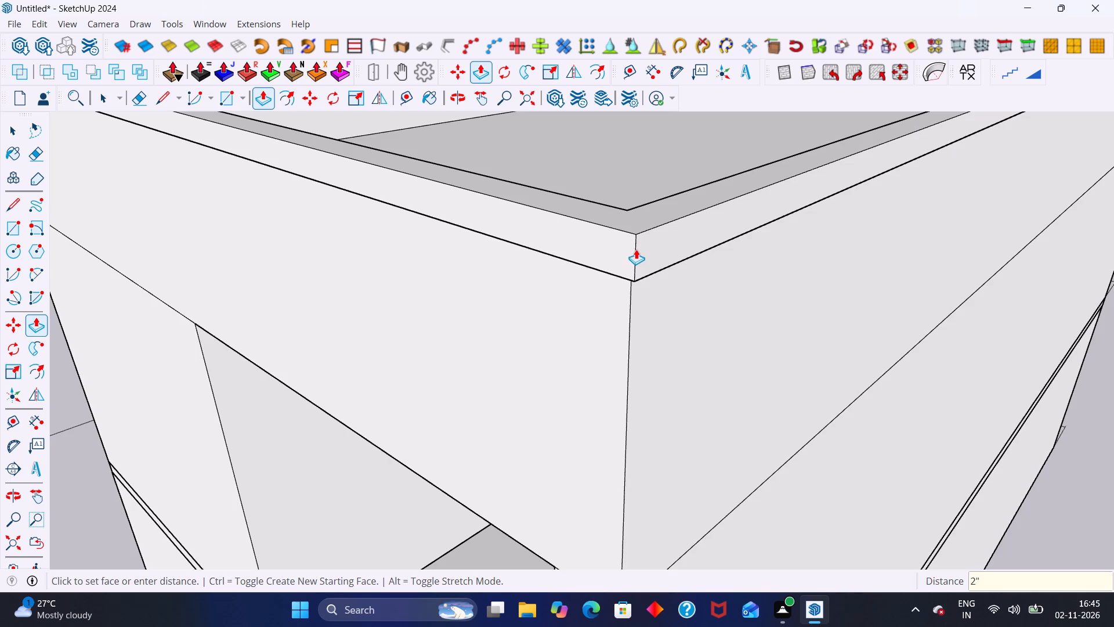
Repeat the 2" outward Push/Pull on the narrow top band of the rear parapet.
scroll(636, 249, "up", 1)
scroll(636, 249, "down", 17)
scroll(642, 219, "up", 1)
scroll(643, 219, "down", 9)
middle_click_drag(918, 127, 592, 179)
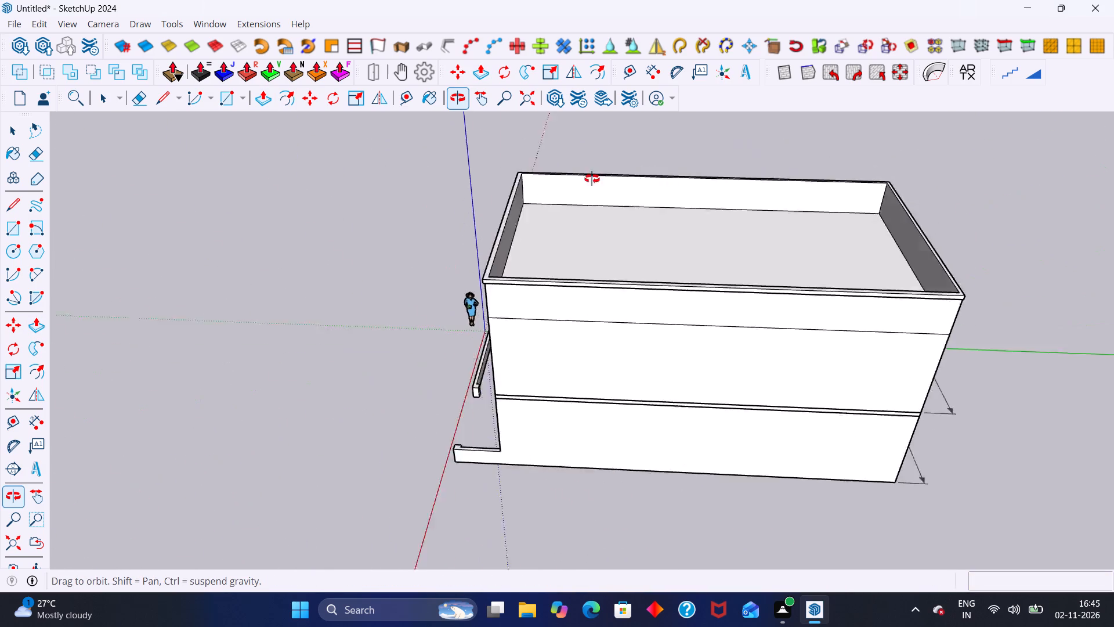
middle_click_drag(592, 179, 397, 127)
scroll(660, 281, "up", 10)
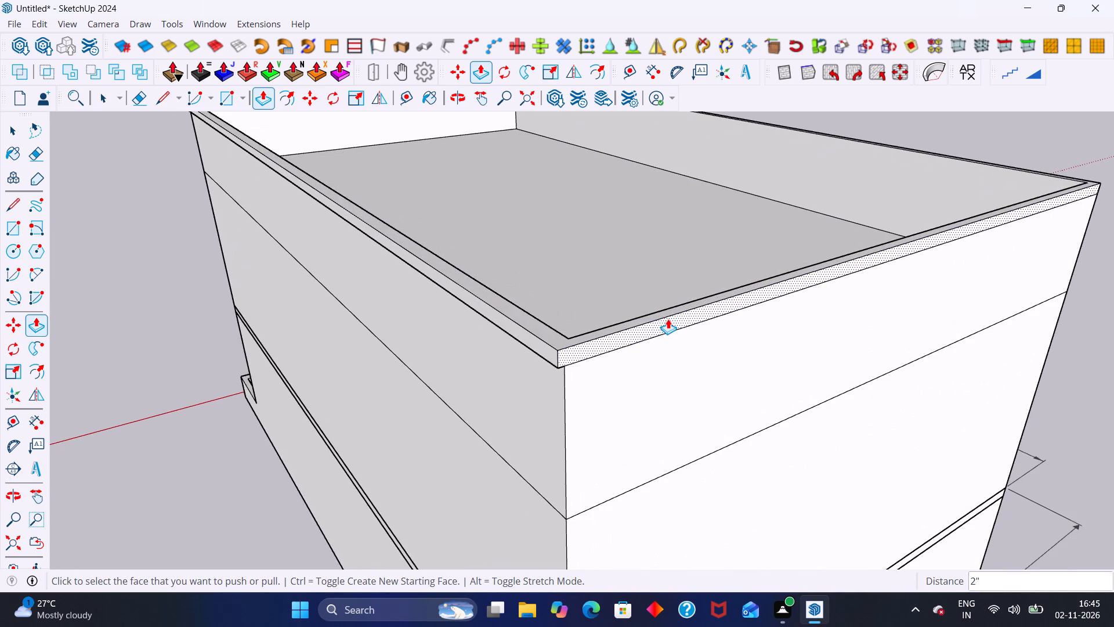
double_click(642, 331)
Repeat the 2" outward Push/Pull on the top band of the remaining long side parapet, completing the projecting coping.
middle_click_drag(660, 313, 518, 293)
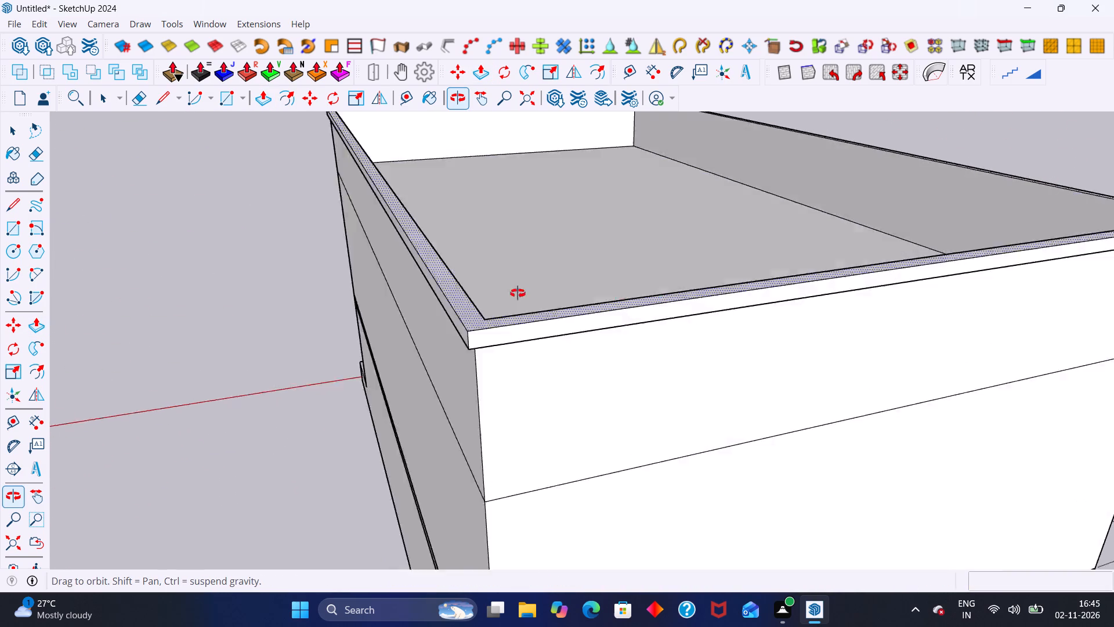
middle_click_drag(518, 293, 180, 241)
scroll(381, 214, "down", 11)
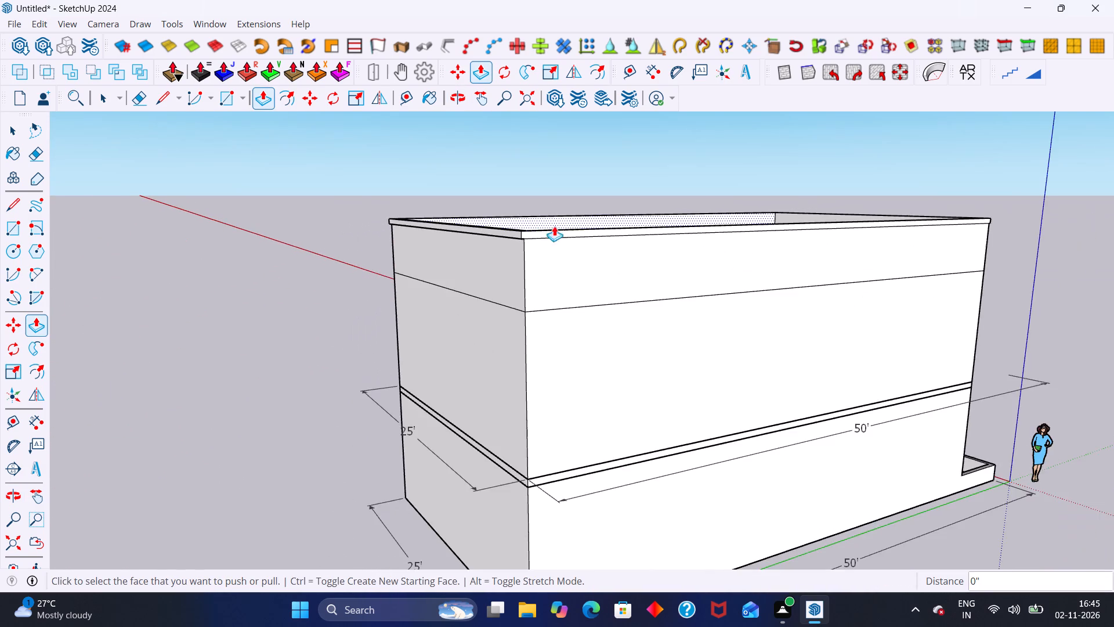
scroll(593, 229, "up", 16)
double_click(599, 240)
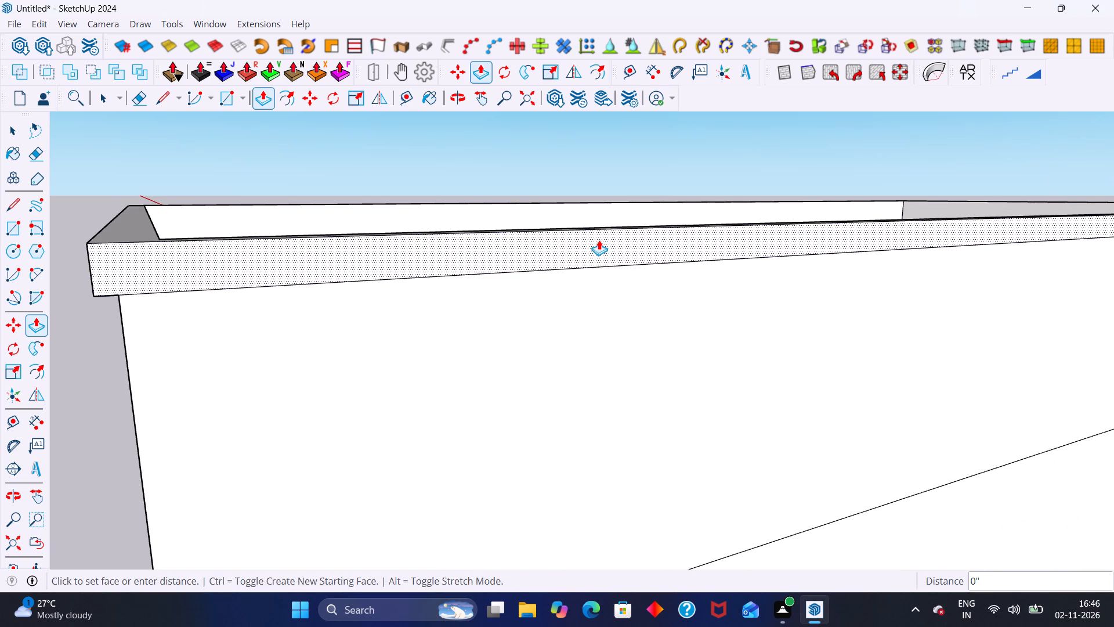
scroll(599, 240, "down", 15)
key("space")
middle_click_drag(646, 235, 89, 208)
scroll(647, 235, "down", 1)
scroll(357, 218, "down", 6)
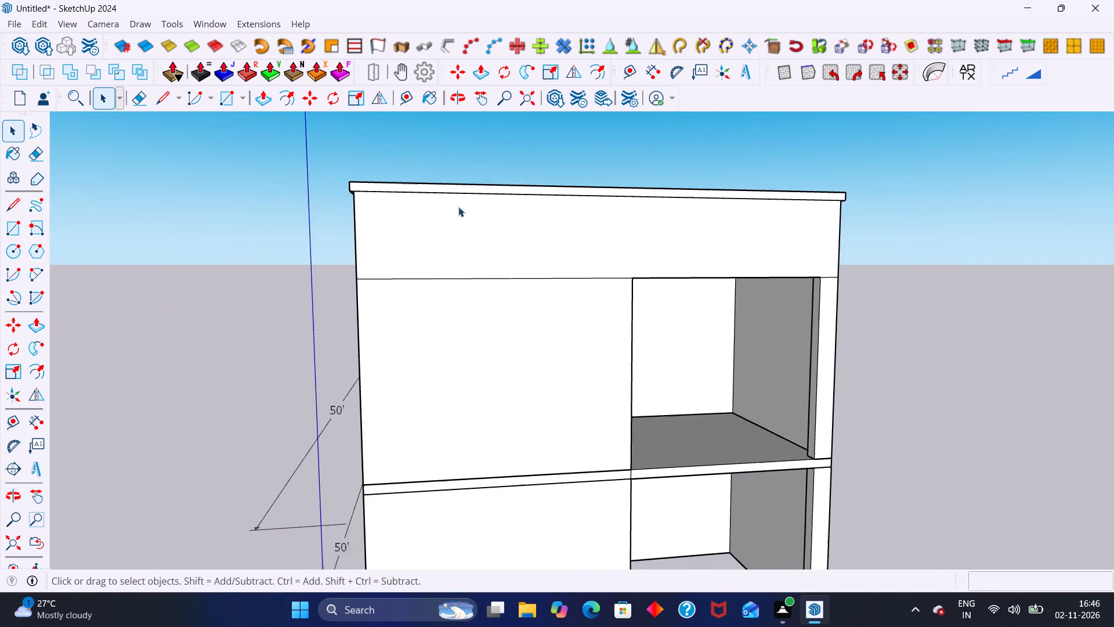
Push/Pull the ceiling face of the upper-floor front opening up 6" through the roof slab.
scroll(458, 207, "down", 3)
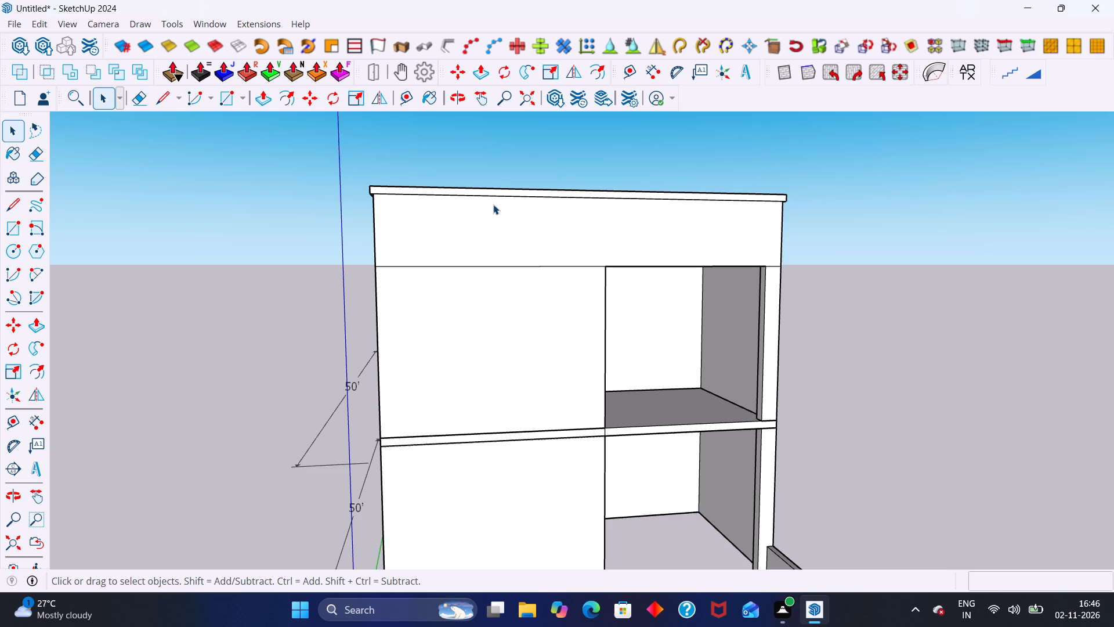
scroll(665, 292, "down", 1)
middle_click_drag(612, 281, 594, 298)
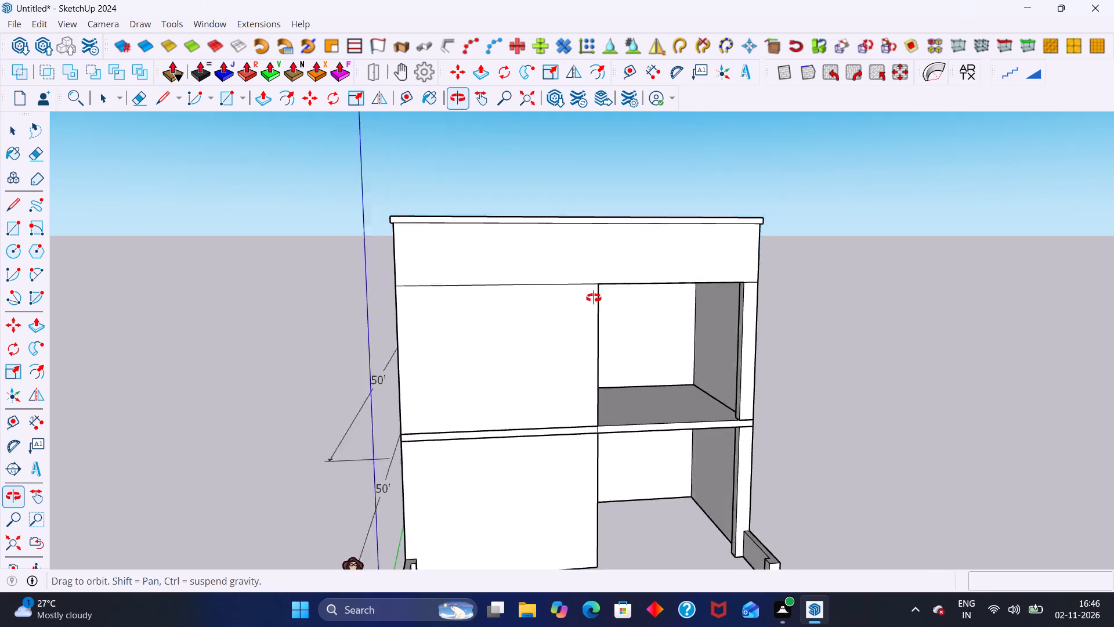
middle_click_drag(594, 298, 464, 310)
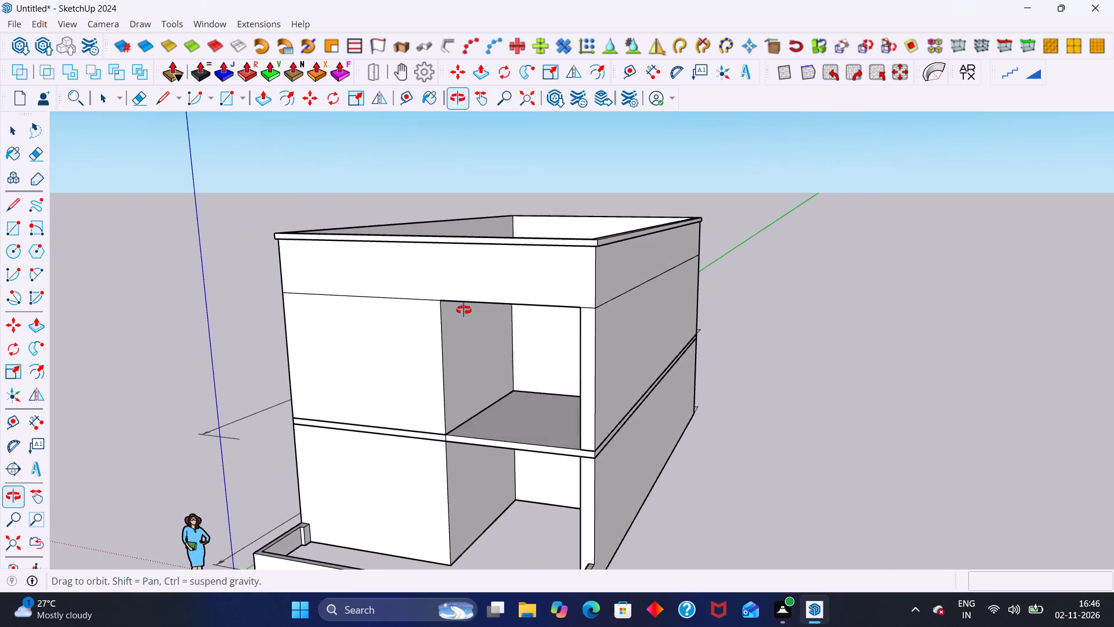
middle_click_drag(464, 310, 464, 319)
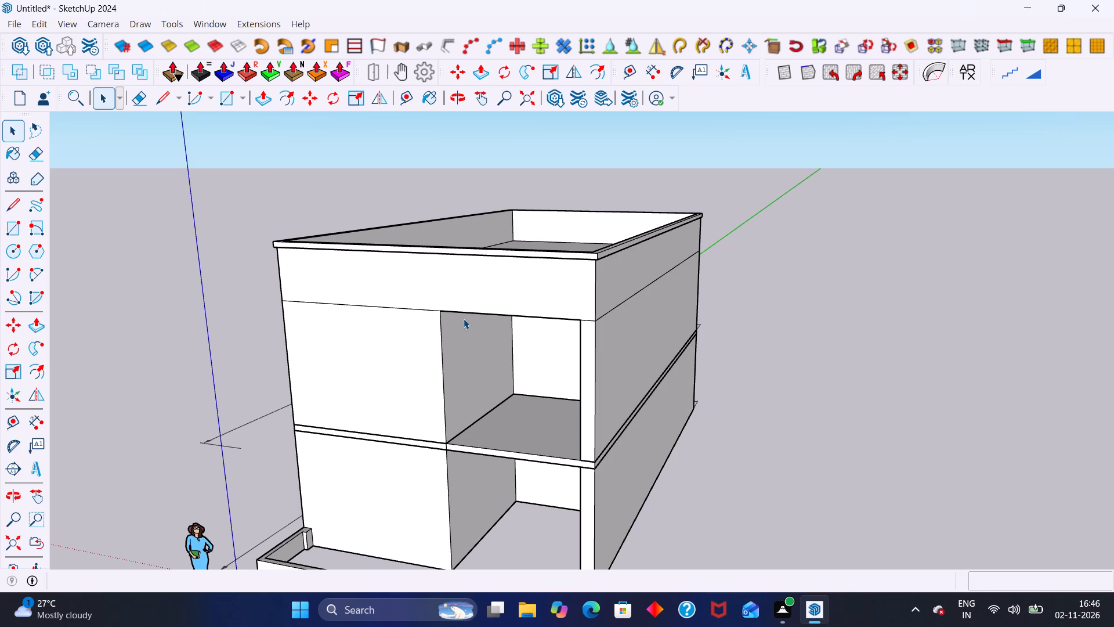
middle_click_drag(477, 294, 489, 416)
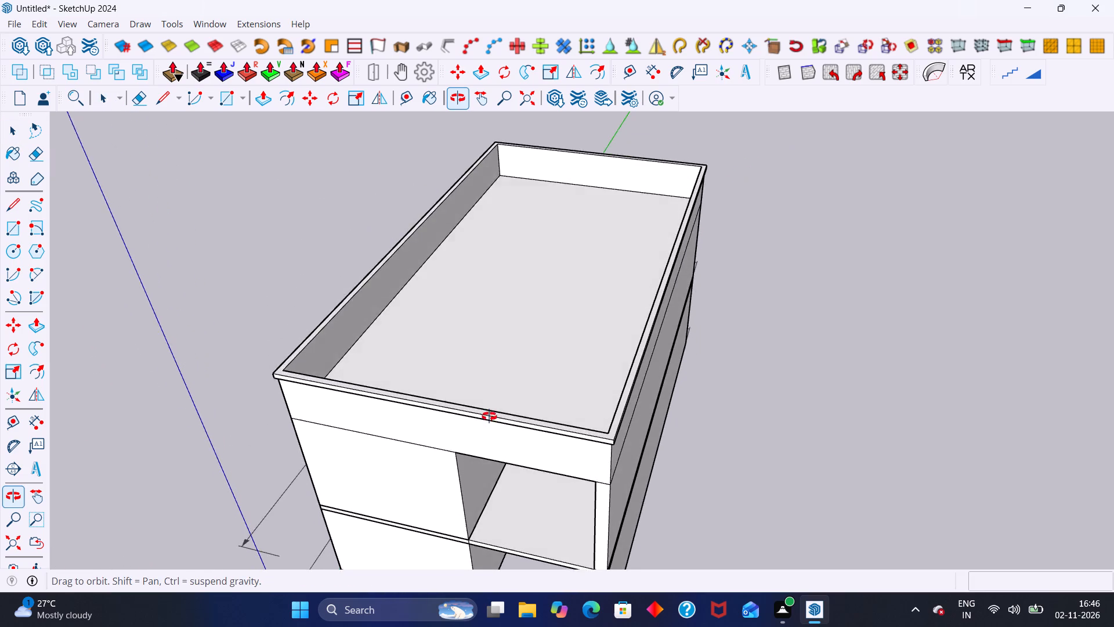
middle_click_drag(489, 416, 517, 174)
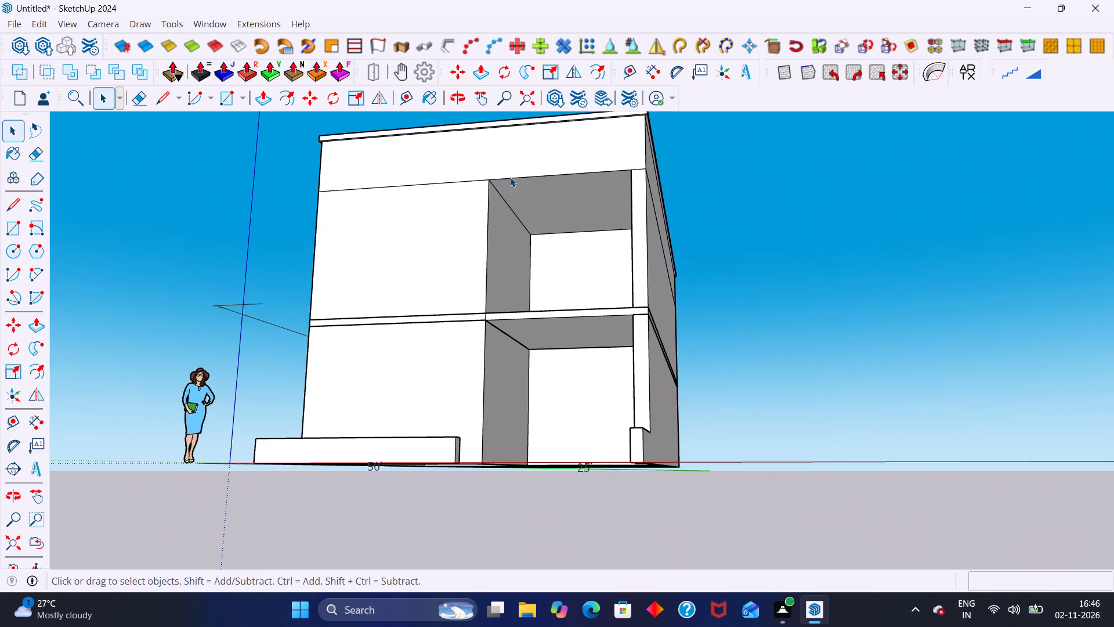
left_click(520, 194)
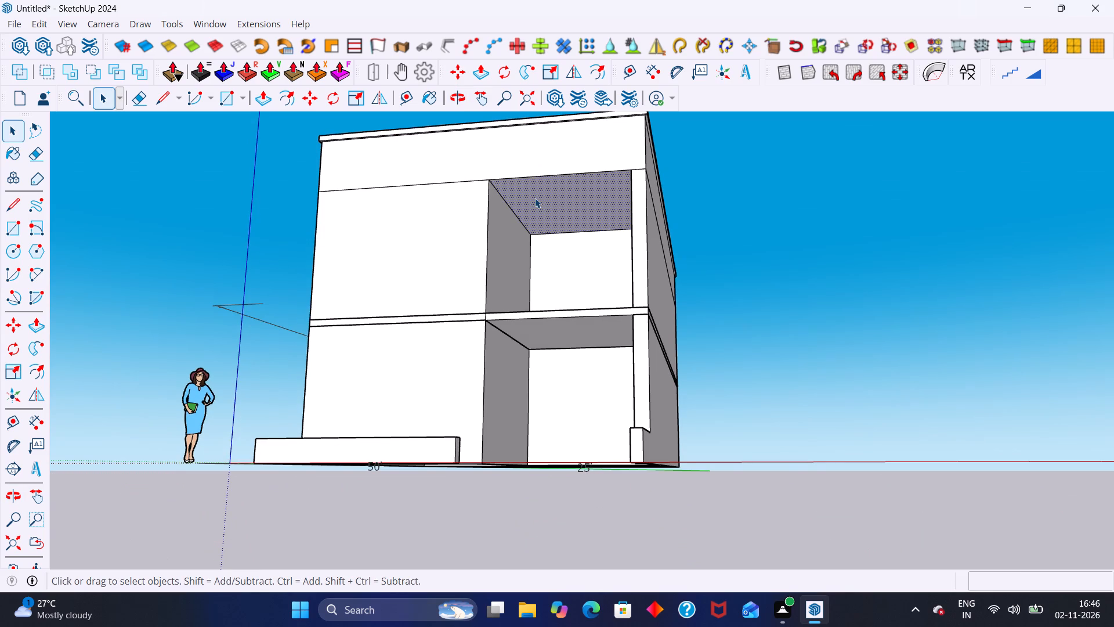
key("p")
left_click(535, 198)
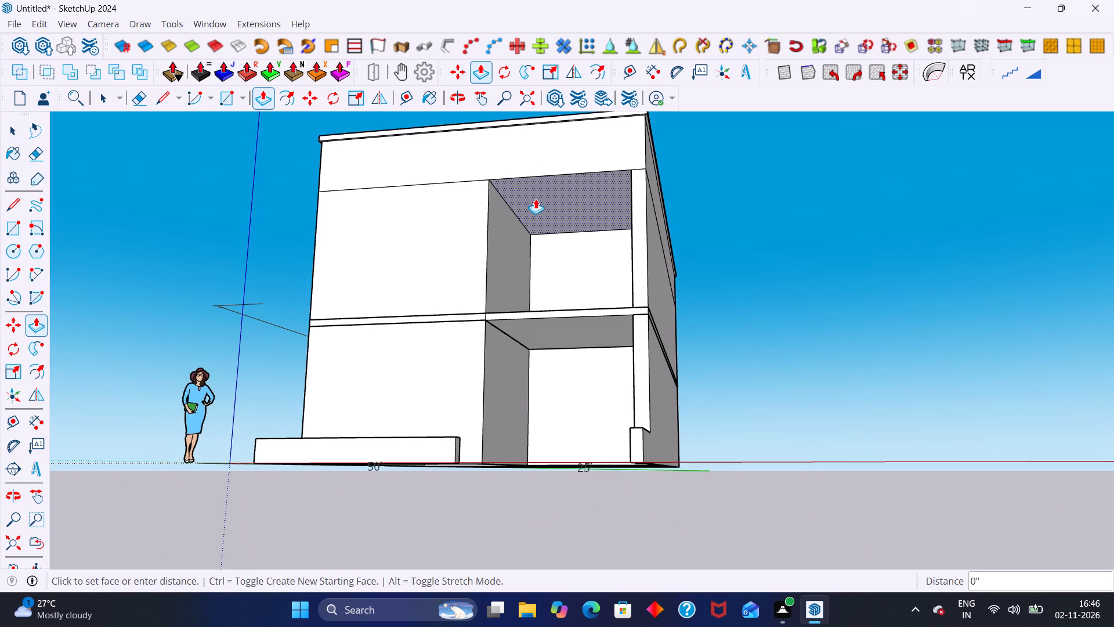
scroll(568, 182, "up", 2)
left_click(568, 182)
scroll(568, 182, "up", 1)
scroll(568, 182, "down", 4)
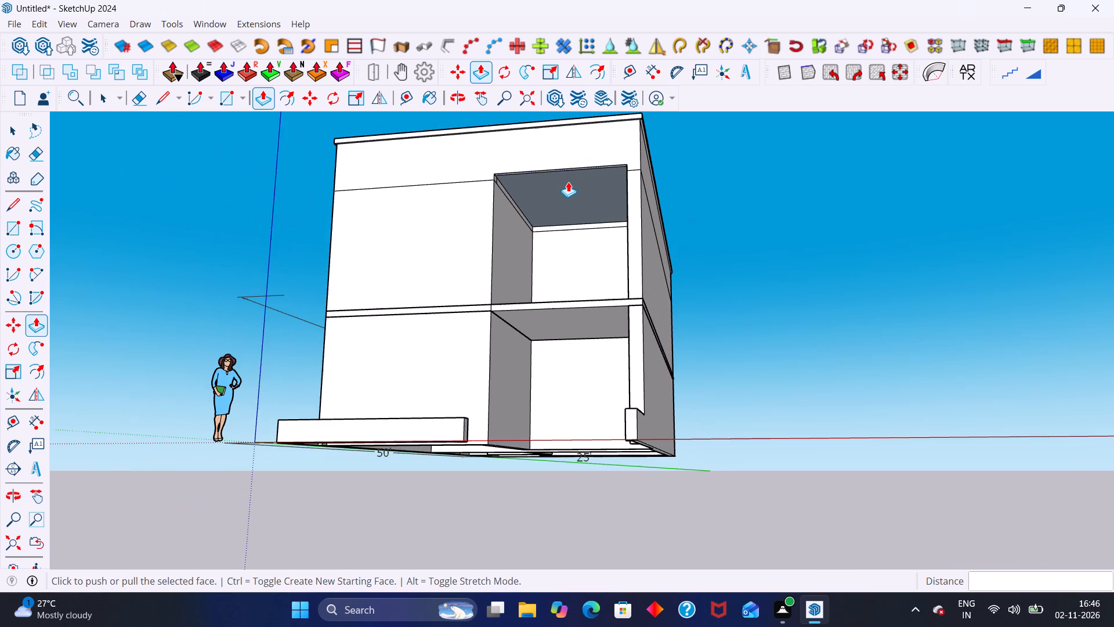
key("space")
Delete the rectangular roof face above the front opening to open it to the sky.
middle_click_drag(560, 181, 520, 486)
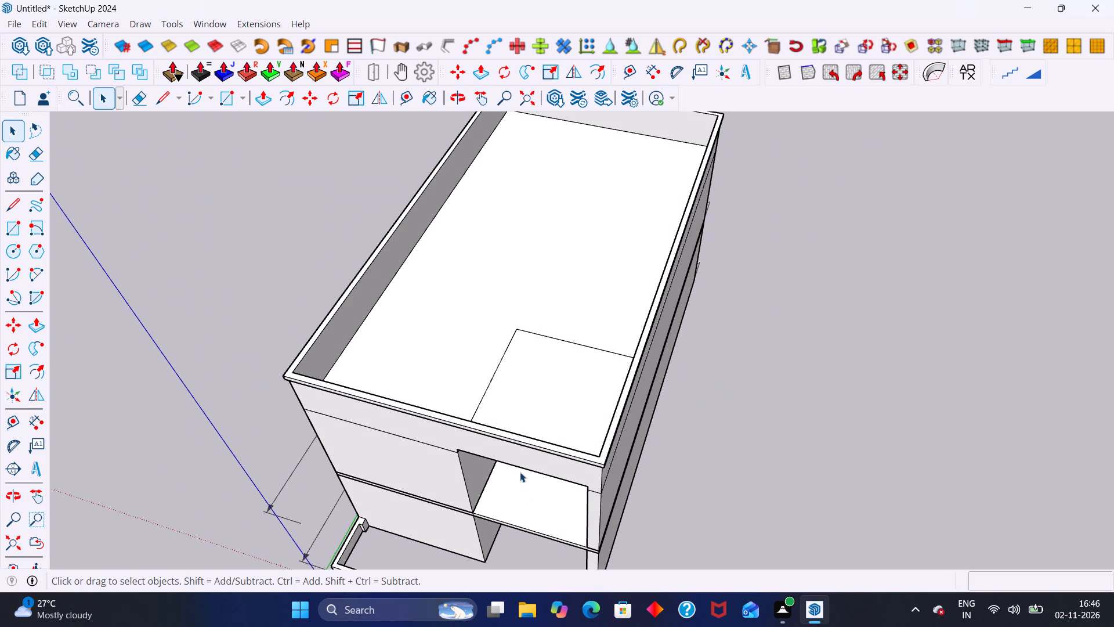
left_click(515, 373)
key("Delete")
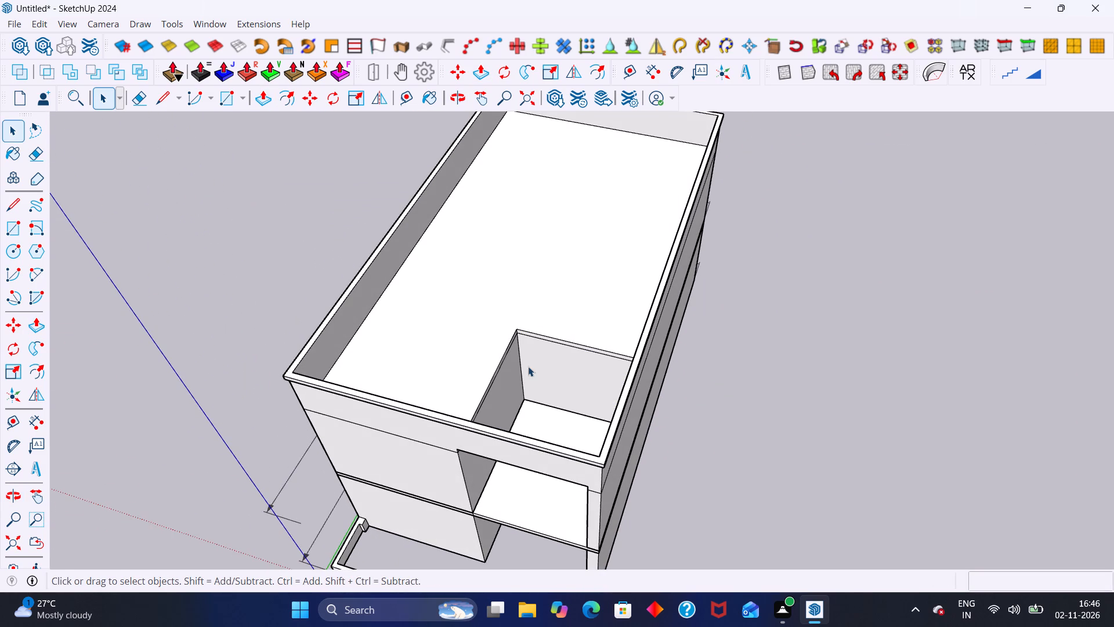
Copy the roof opening's long inner side edge 5" outward onto the roof surface.
middle_click_drag(530, 348, 545, 409)
scroll(526, 397, "up", 5)
middle_click_drag(523, 394, 522, 394)
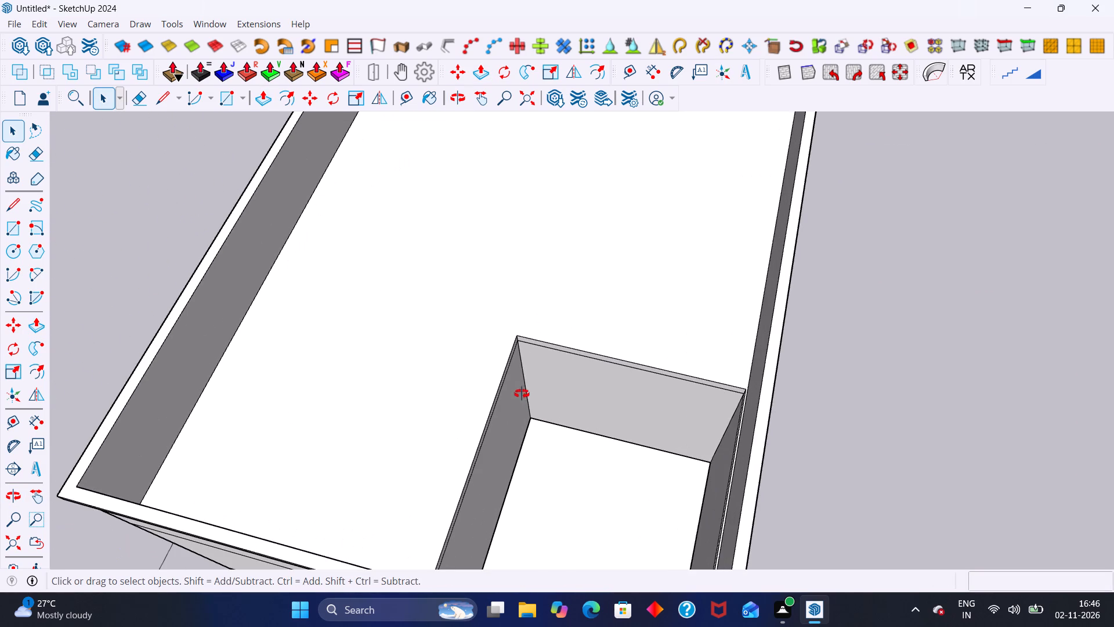
middle_click_drag(522, 394, 482, 377)
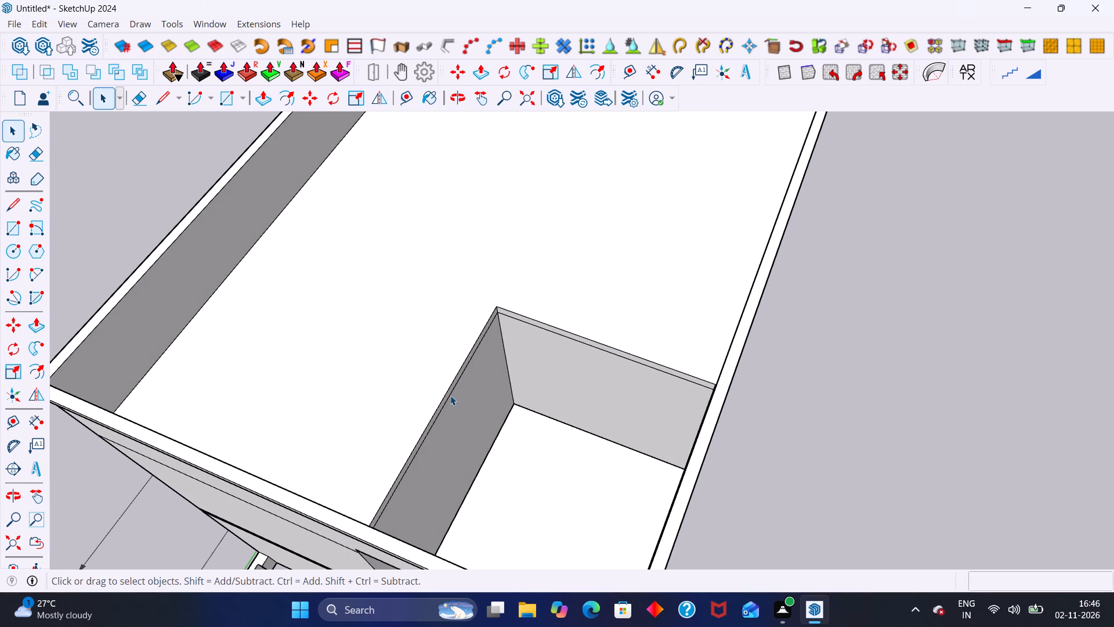
scroll(451, 398, "up", 6)
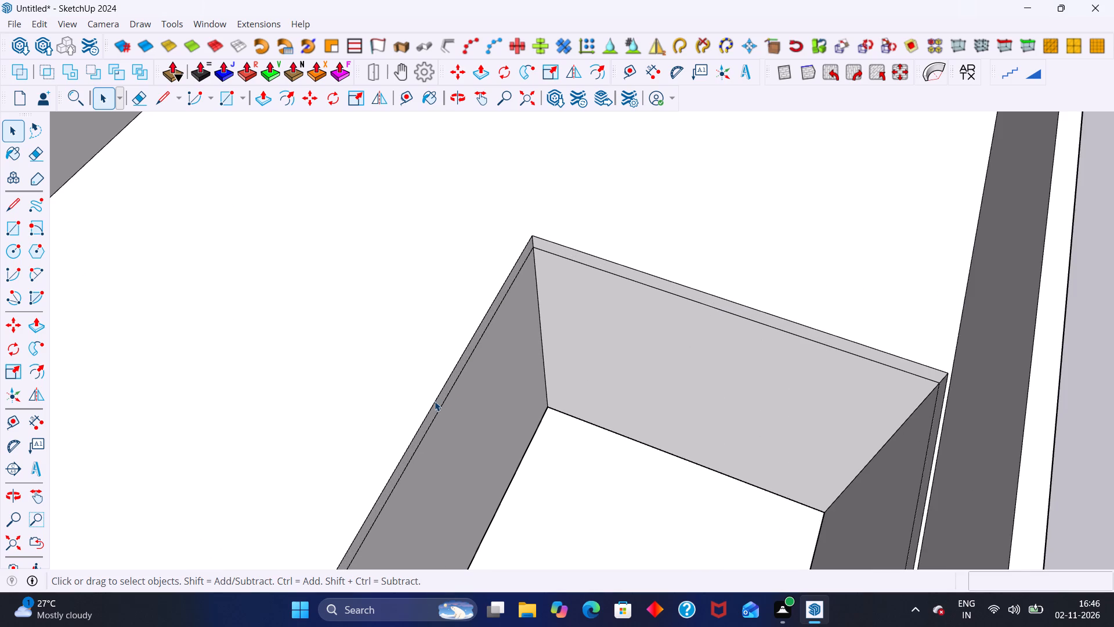
left_click(435, 401)
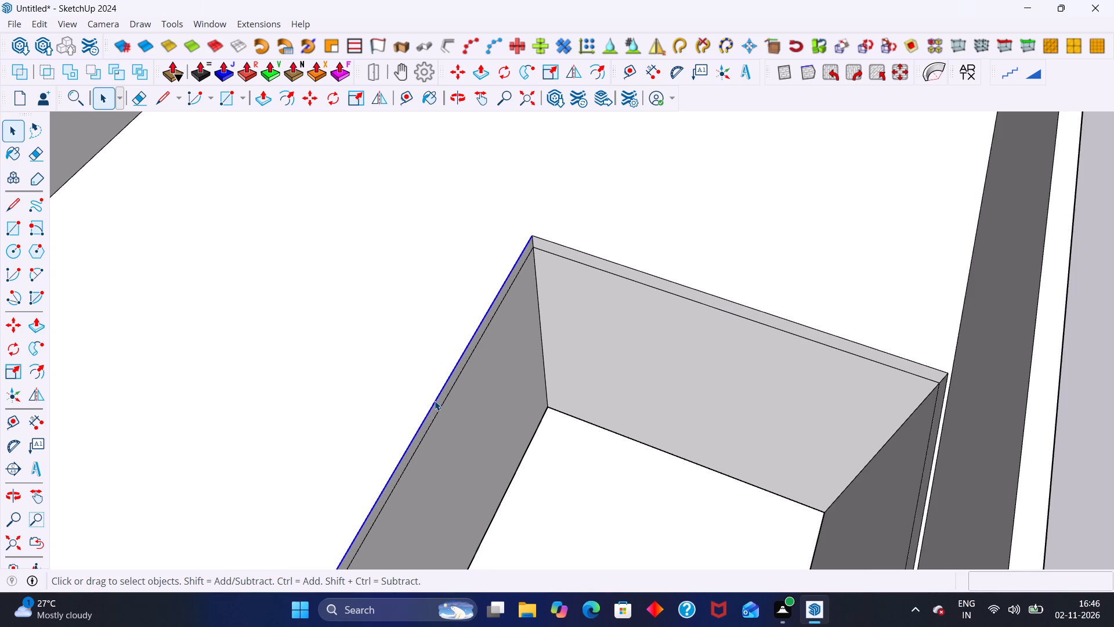
key("m")
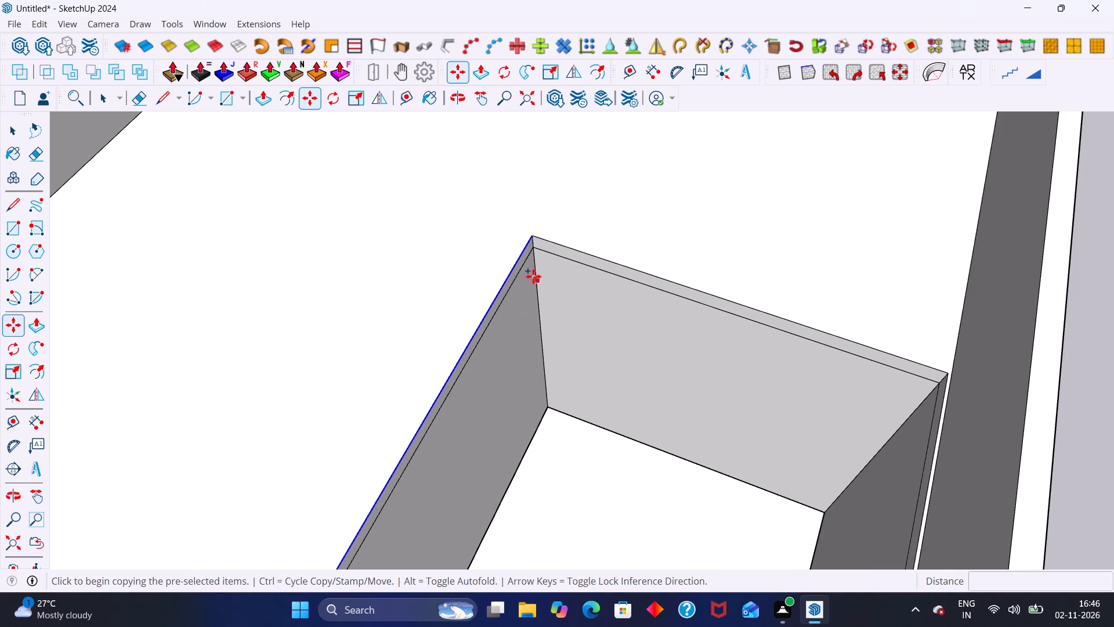
left_click(536, 233)
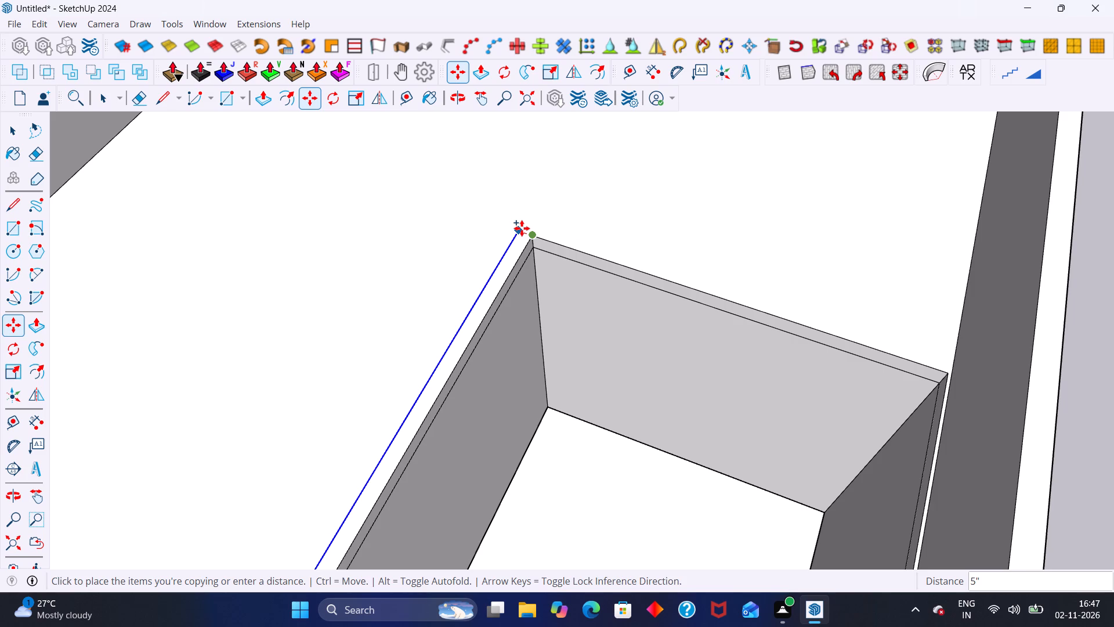
key("4")
key("Return")
key("5")
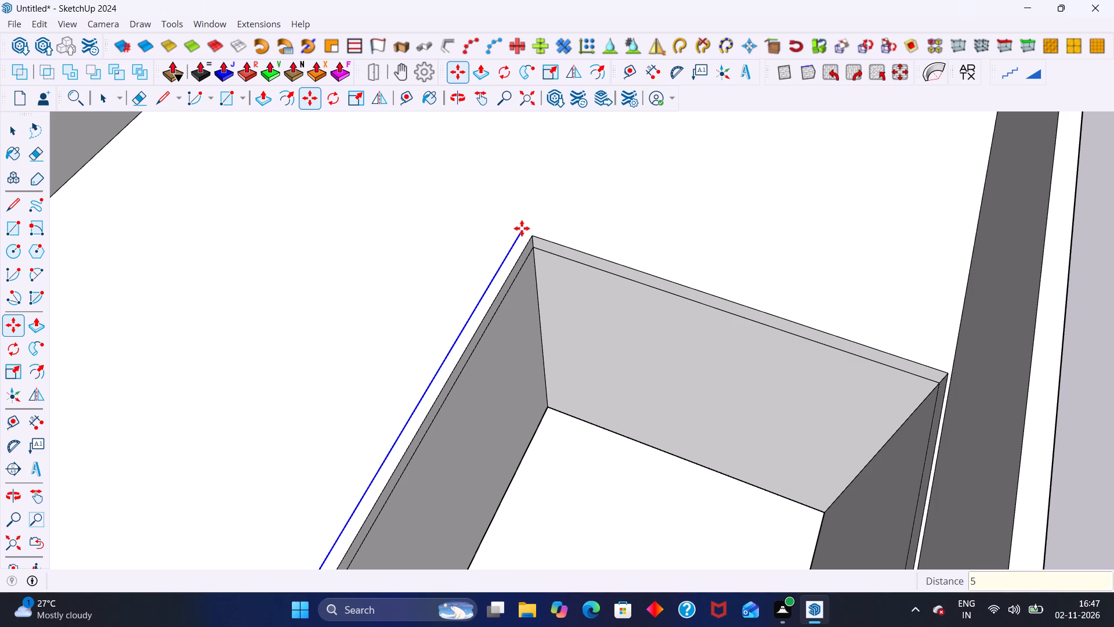
key("Return")
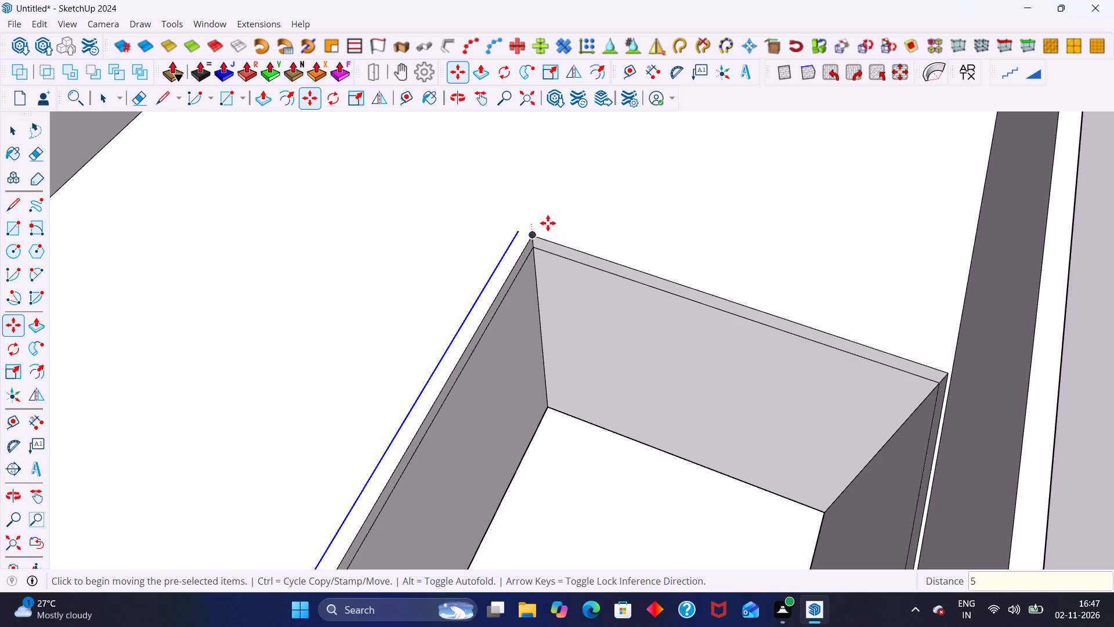
key("space")
Copy the roof opening's rear edge 5" outward onto the roof surface.
scroll(539, 226, "up", 11)
left_click(552, 261)
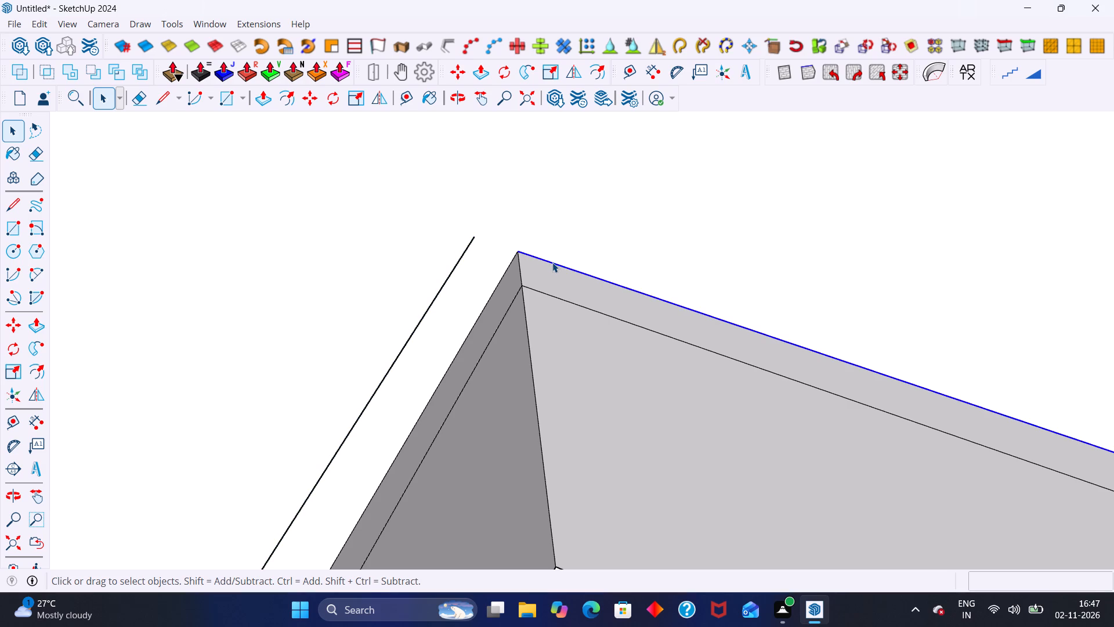
key("m")
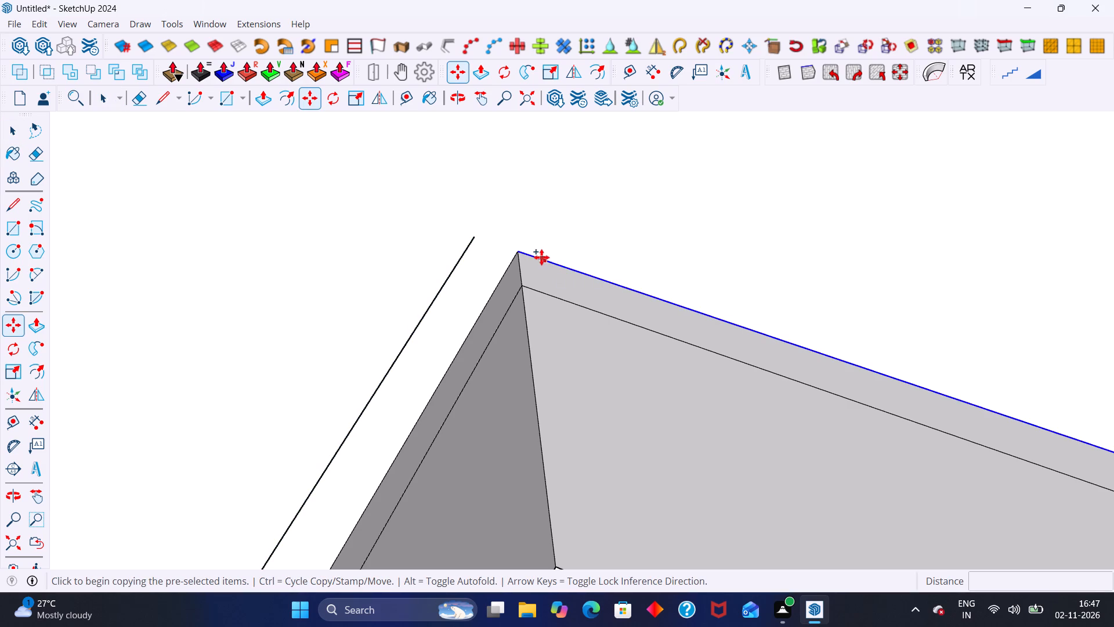
left_click(523, 250)
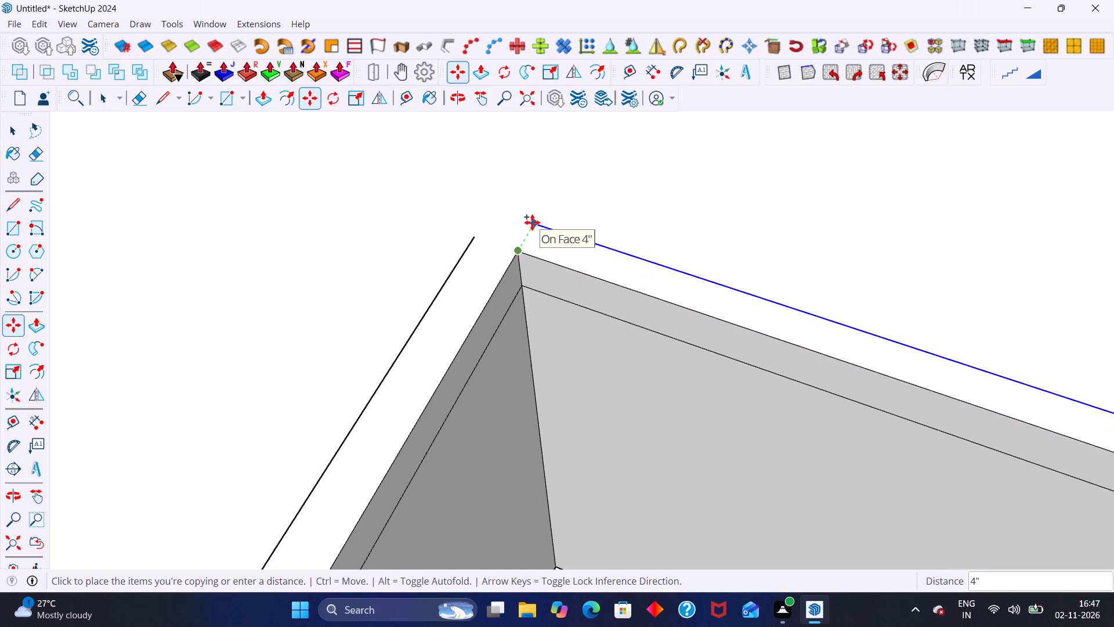
key("5")
key("Return")
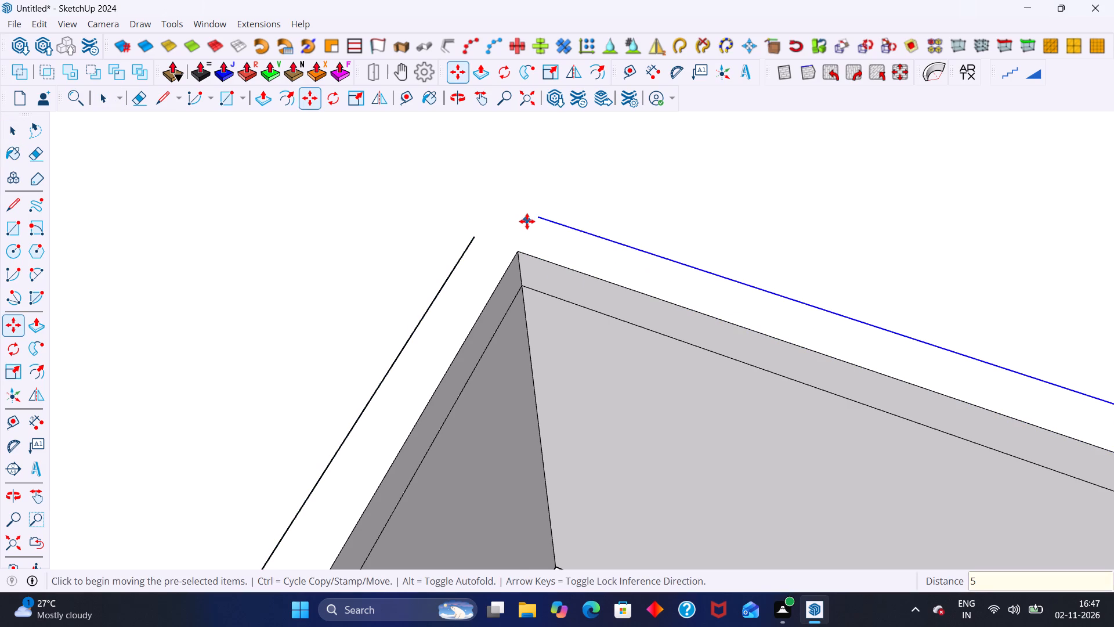
key("space")
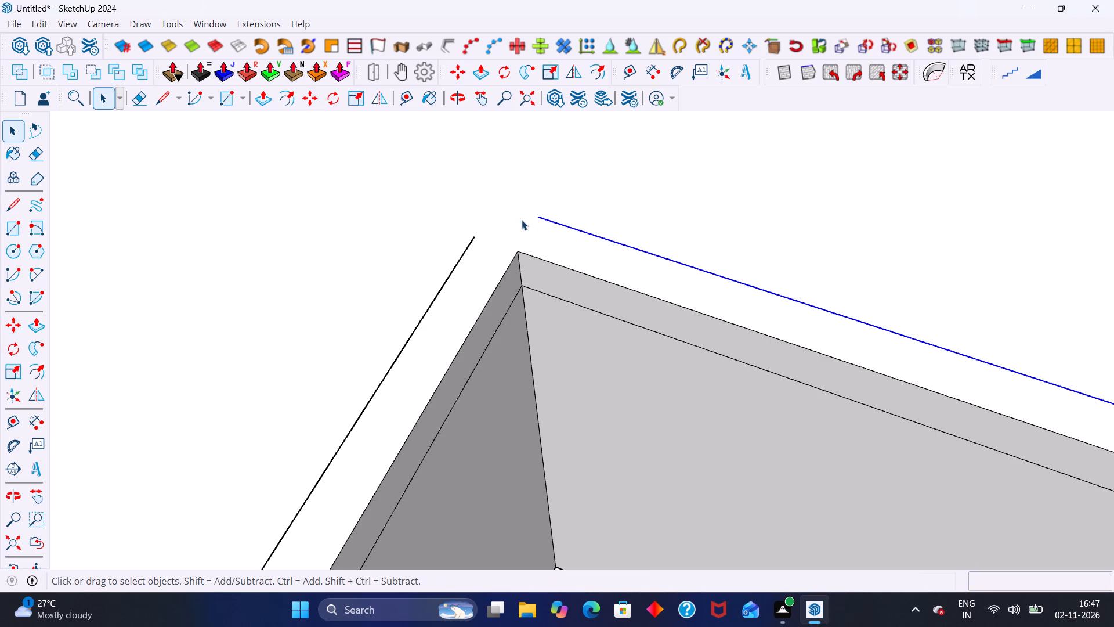
Extend both copied edges with the Line tool so they cross beyond the roof opening's inner corner.
scroll(487, 214, "up", 1)
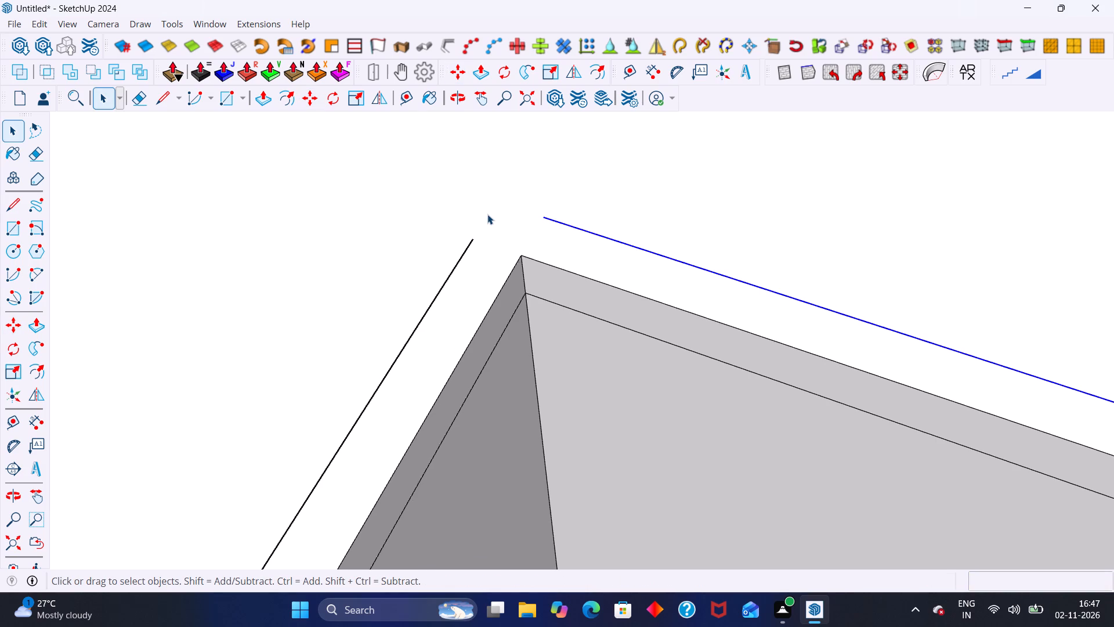
scroll(487, 214, "up", 4)
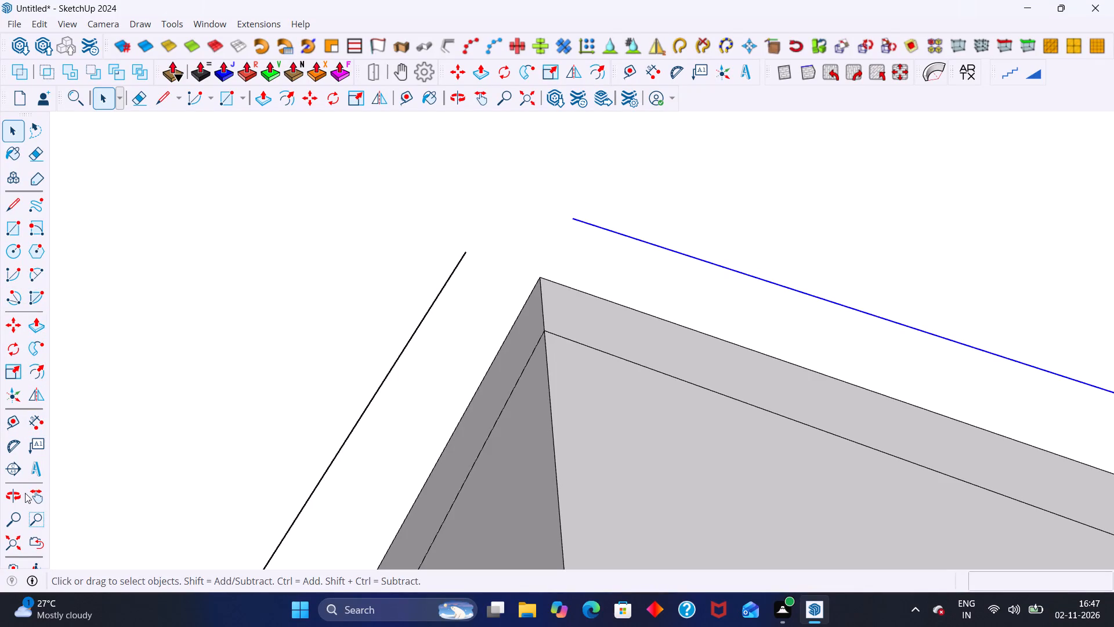
scroll(19, 511, "down", 4)
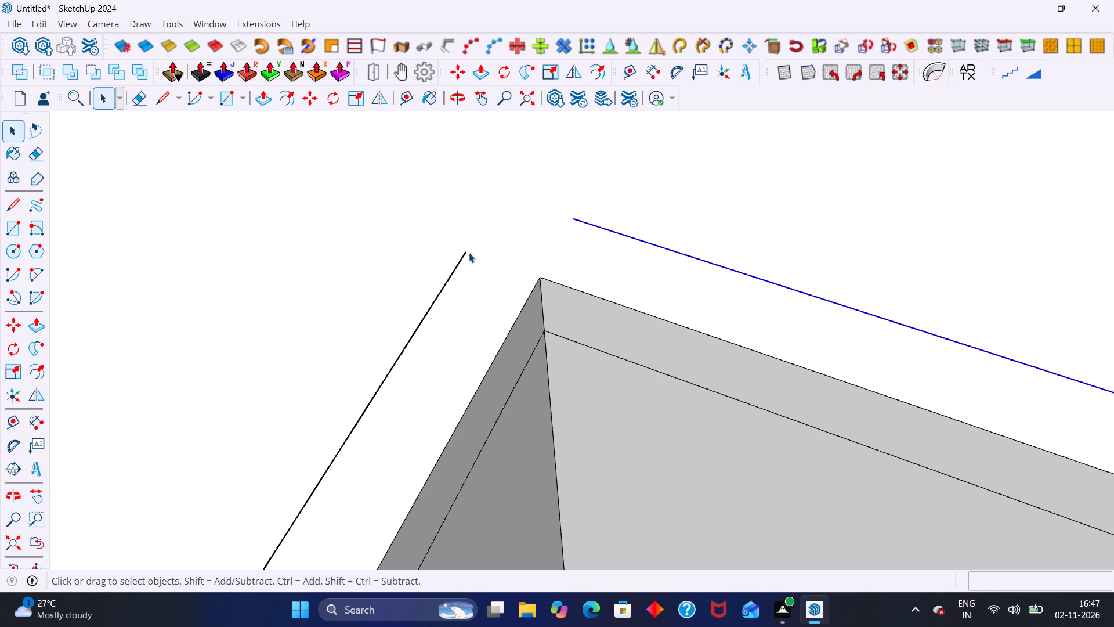
key("l")
left_click(572, 218)
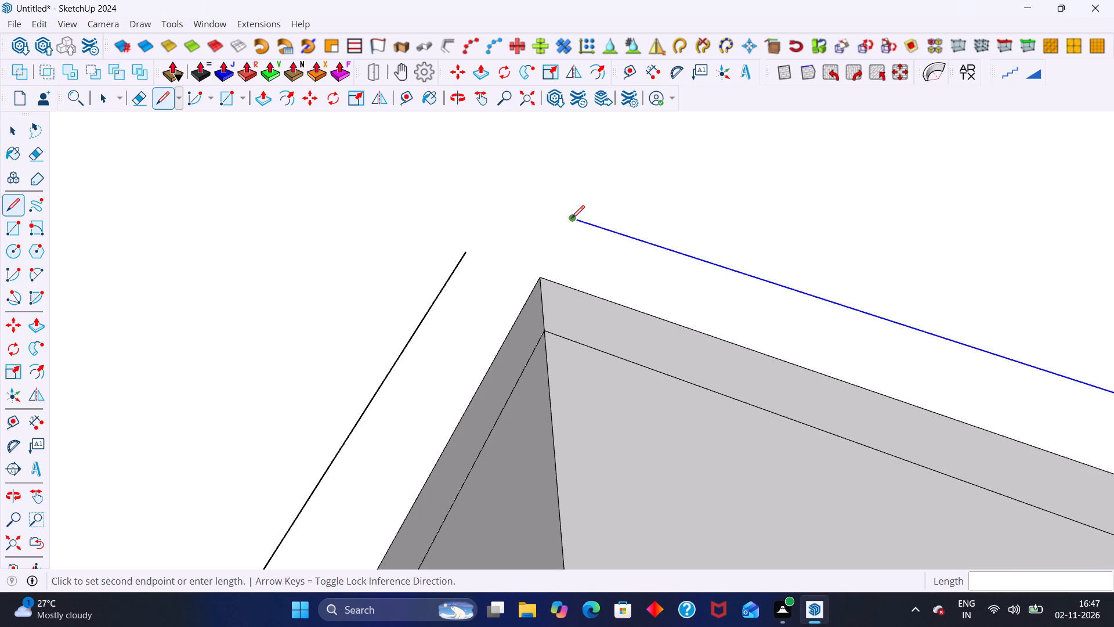
left_click(417, 160)
key("space")
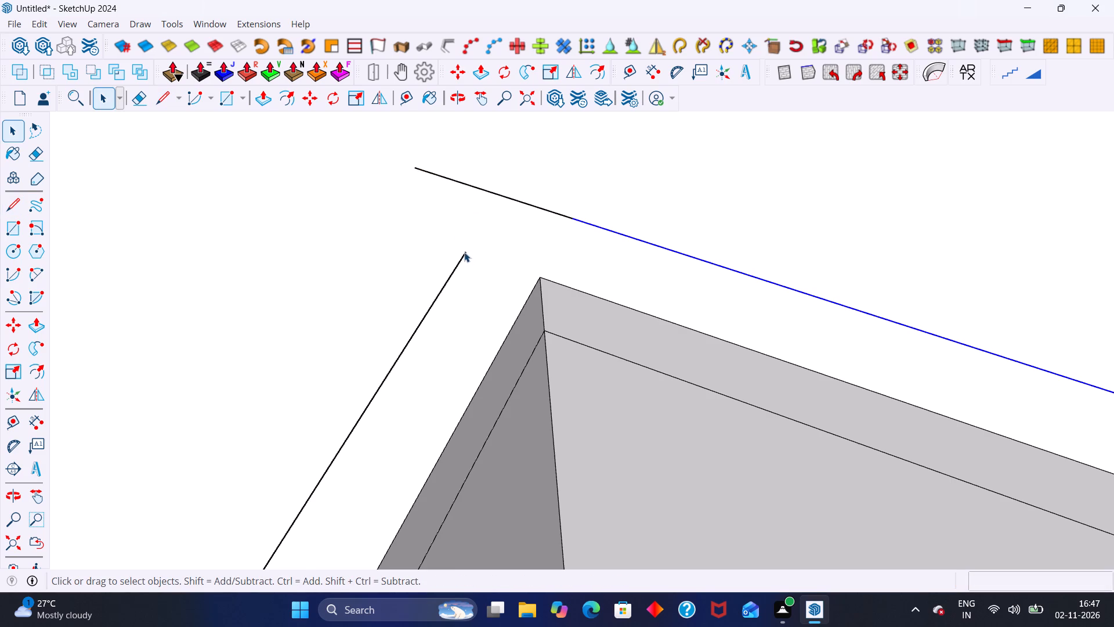
key("l")
left_click(466, 256)
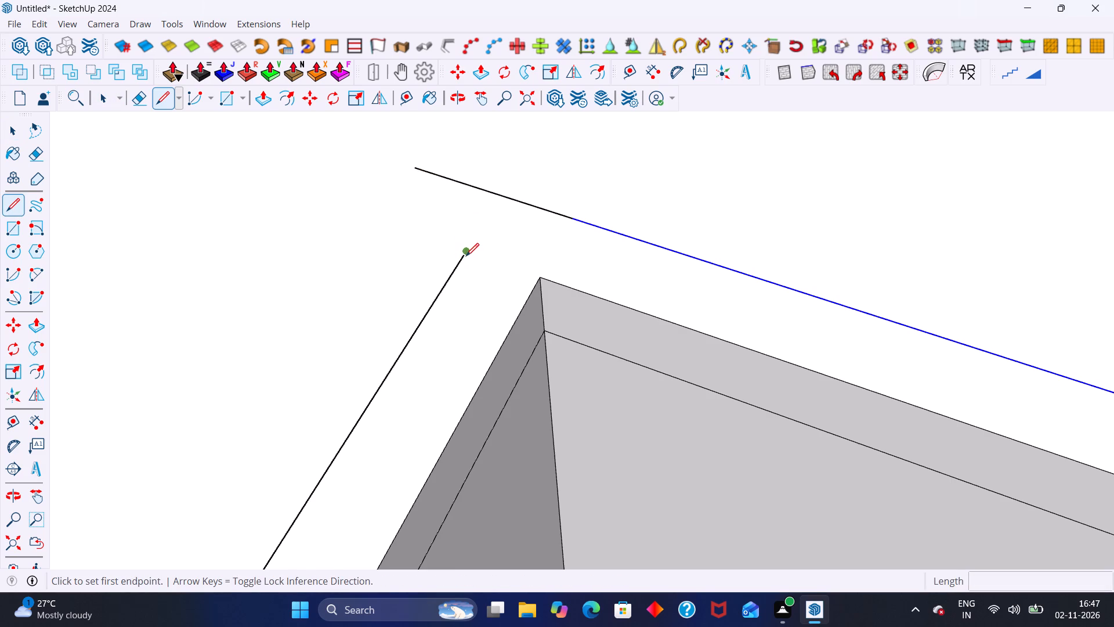
left_click(529, 149)
key("space")
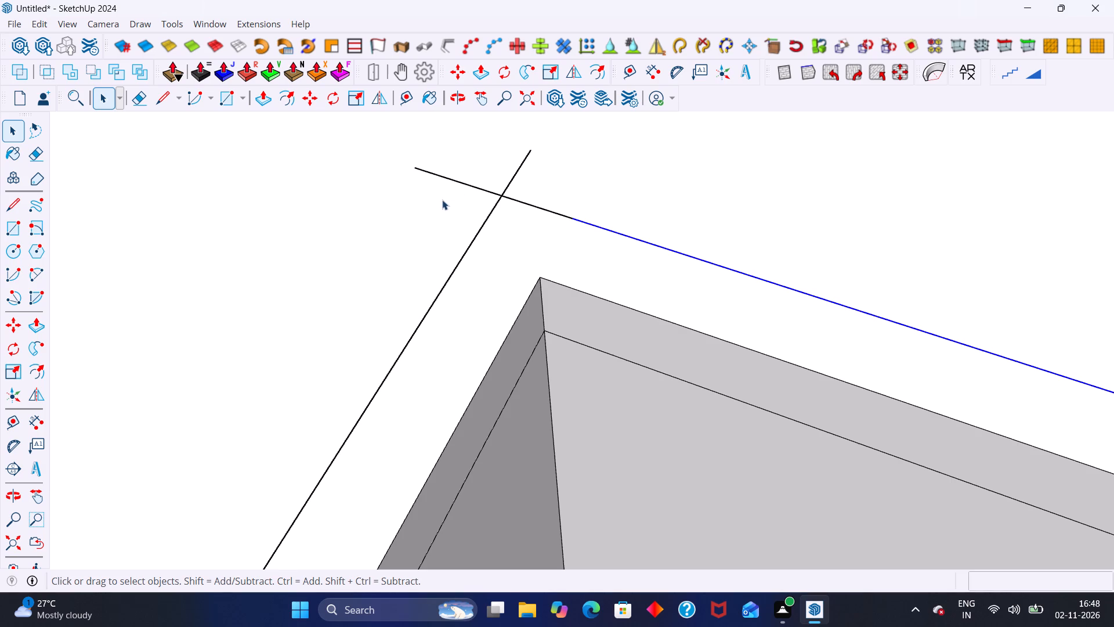
Erase the overshooting line ends beyond the crossing to leave a clean outline corner.
key("e")
left_click_drag(430, 207, 601, 136)
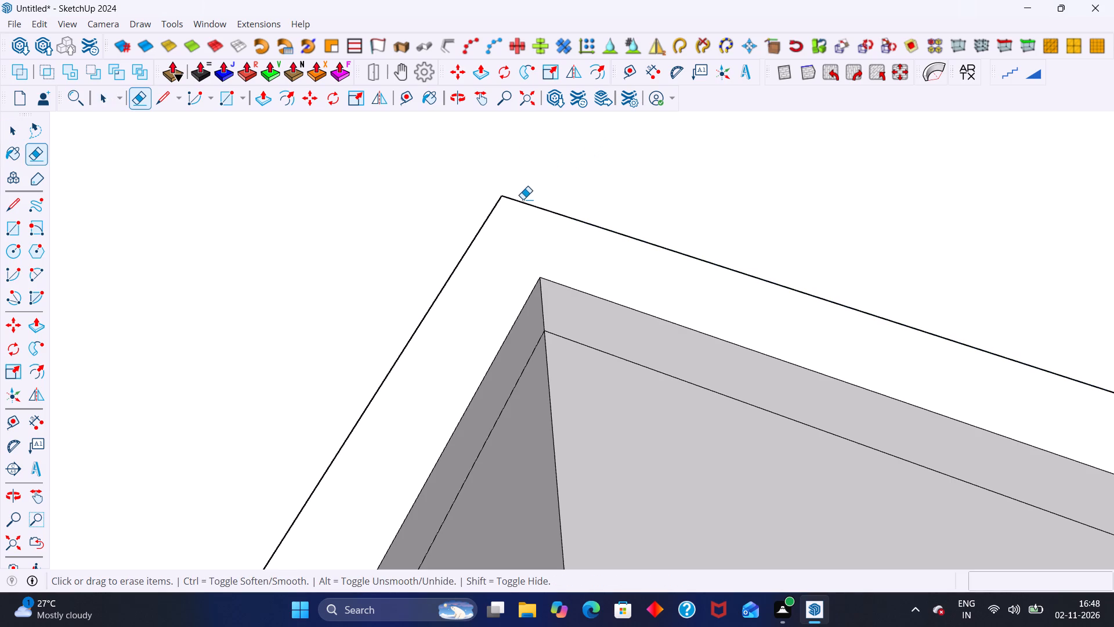
key("space")
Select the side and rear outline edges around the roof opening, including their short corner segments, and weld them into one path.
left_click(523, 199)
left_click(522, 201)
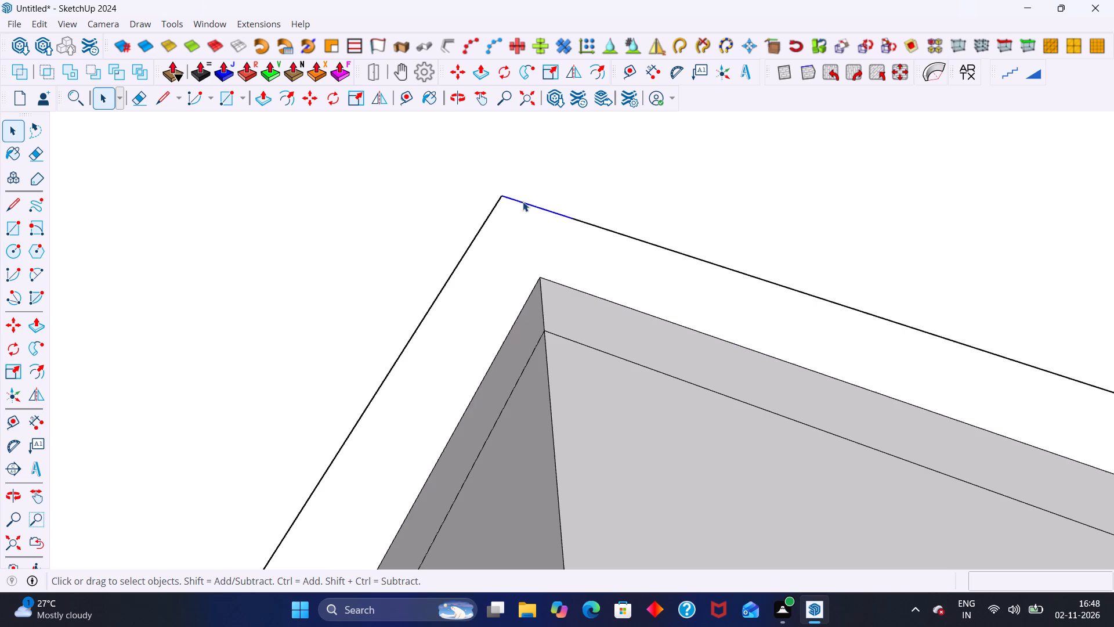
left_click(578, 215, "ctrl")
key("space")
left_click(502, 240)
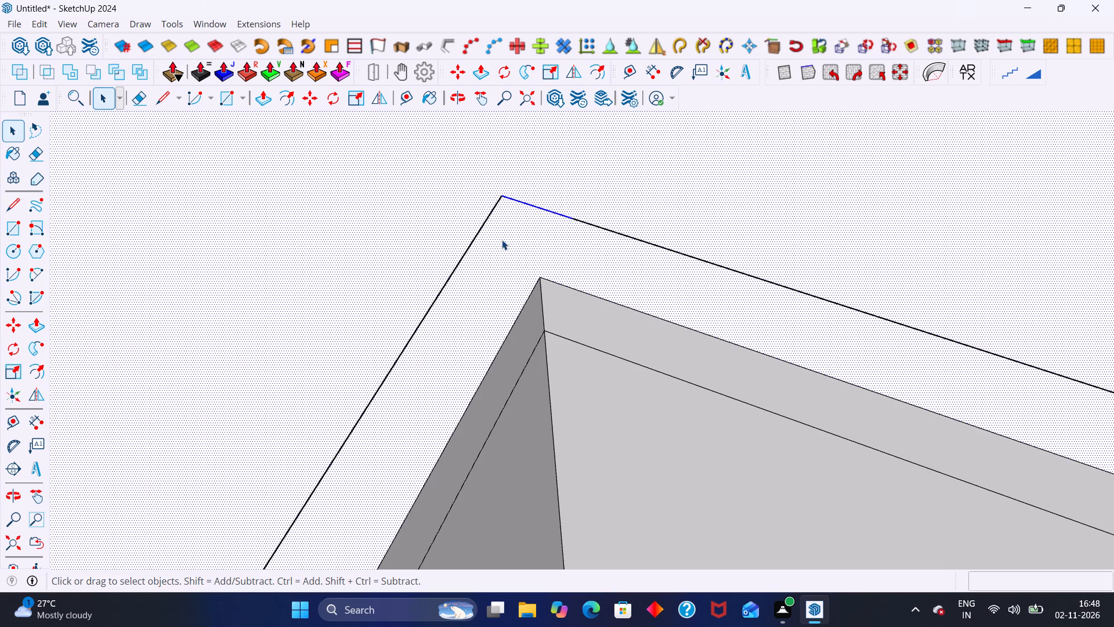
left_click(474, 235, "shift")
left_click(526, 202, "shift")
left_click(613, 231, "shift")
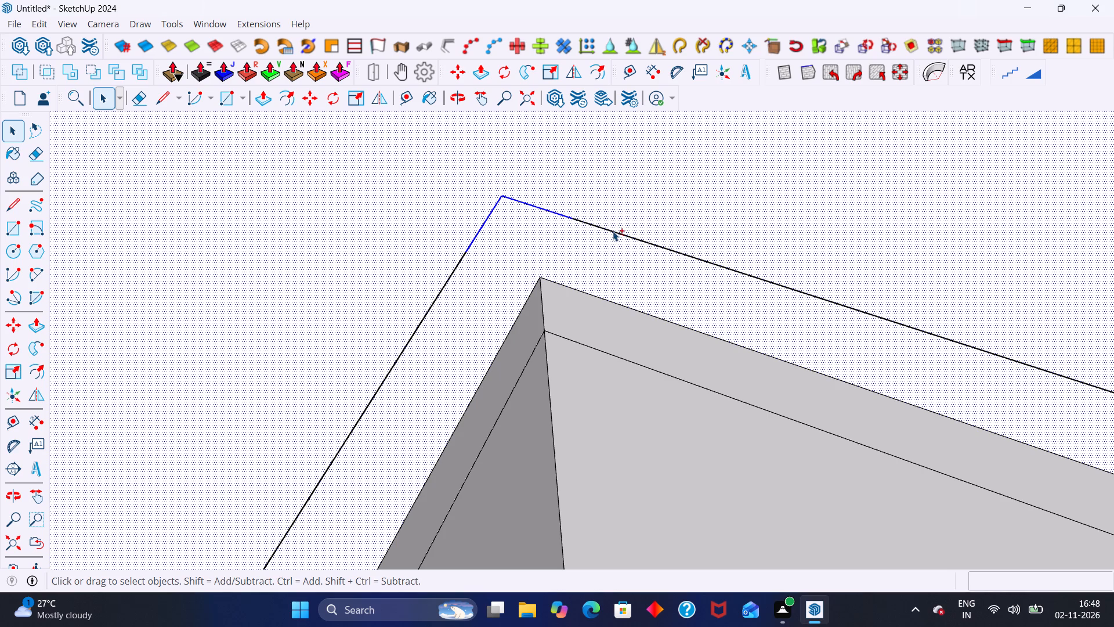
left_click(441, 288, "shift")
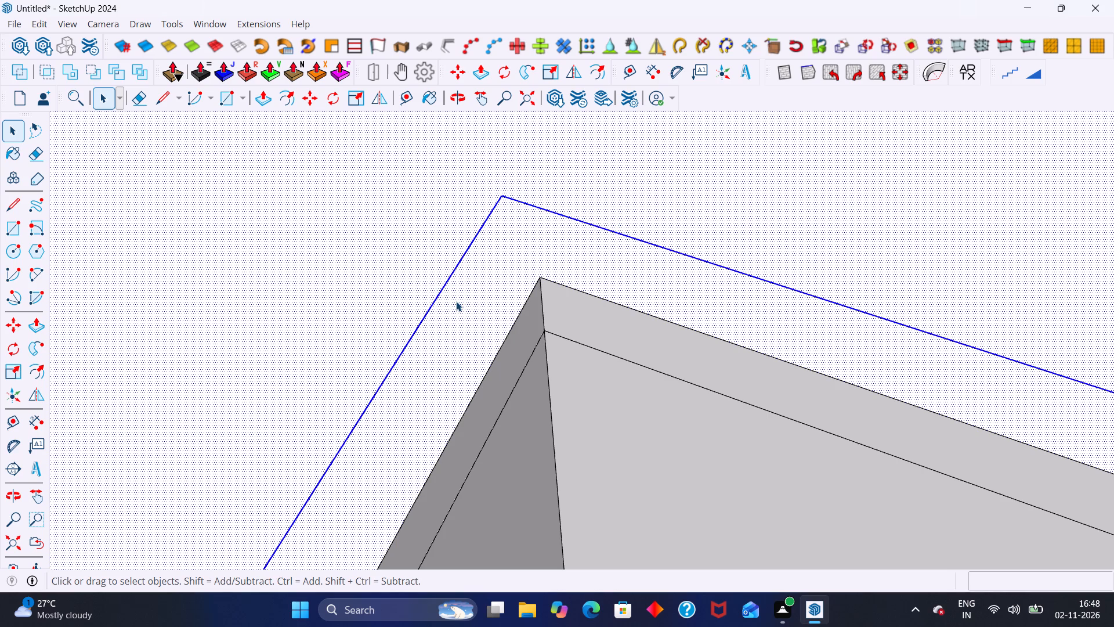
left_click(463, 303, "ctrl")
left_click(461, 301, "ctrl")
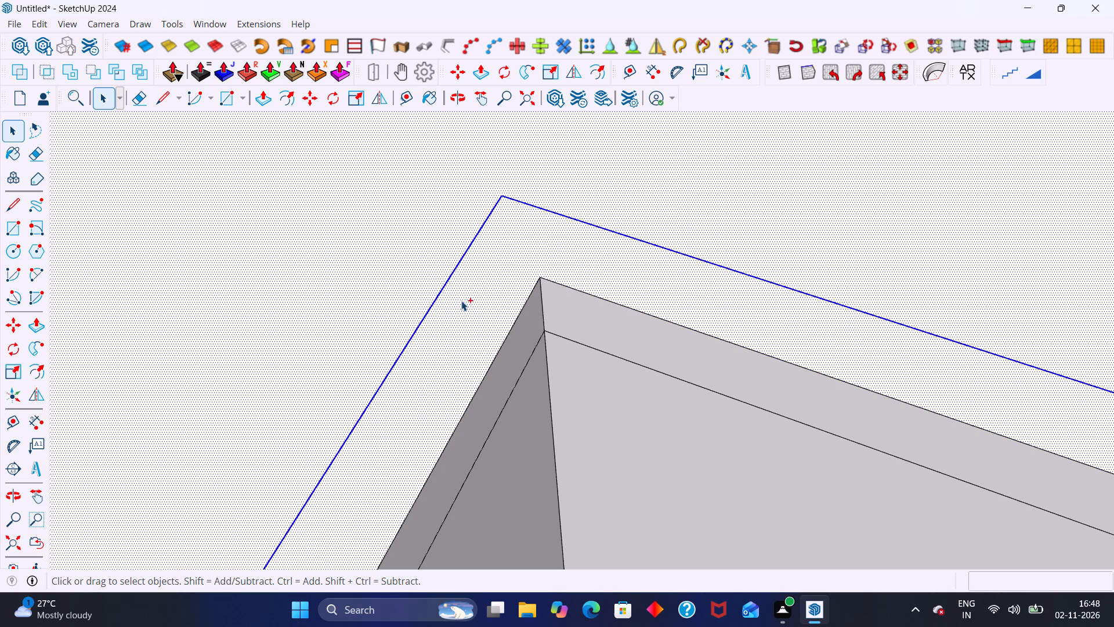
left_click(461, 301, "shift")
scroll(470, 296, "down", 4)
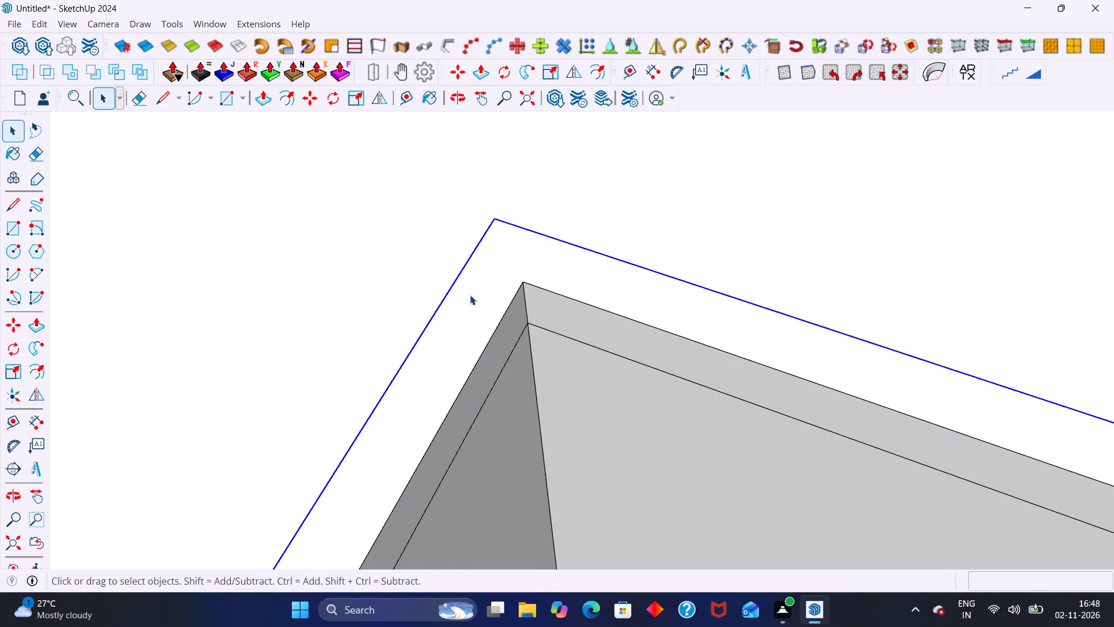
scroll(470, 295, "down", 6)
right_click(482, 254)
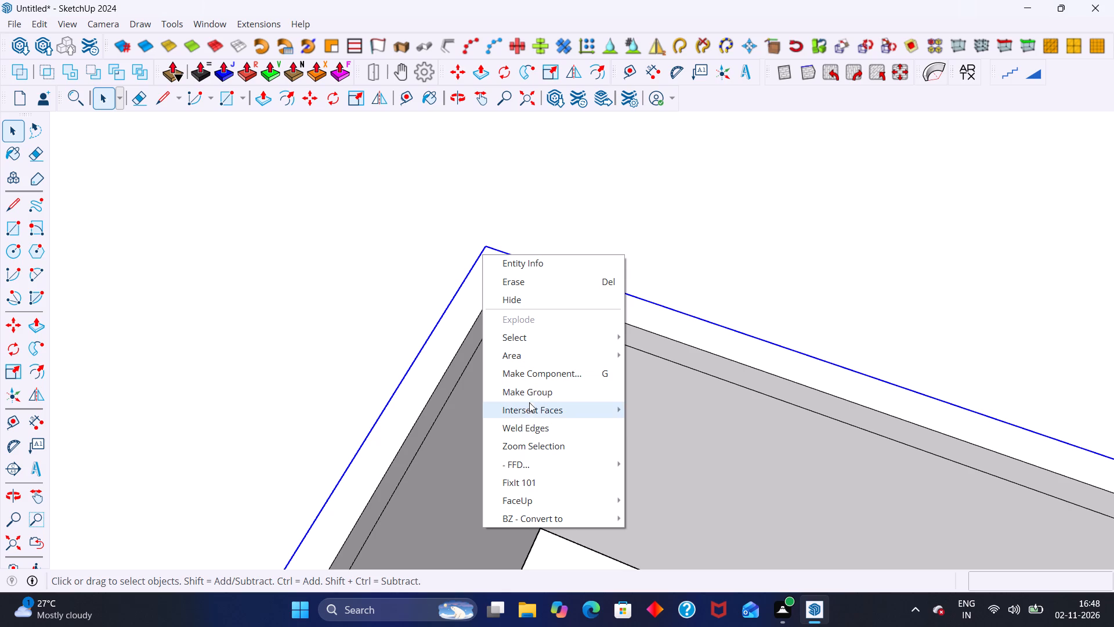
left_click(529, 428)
Examine whether the welded outline is continuous and divides the roof surface around the opening.
left_click(421, 277)
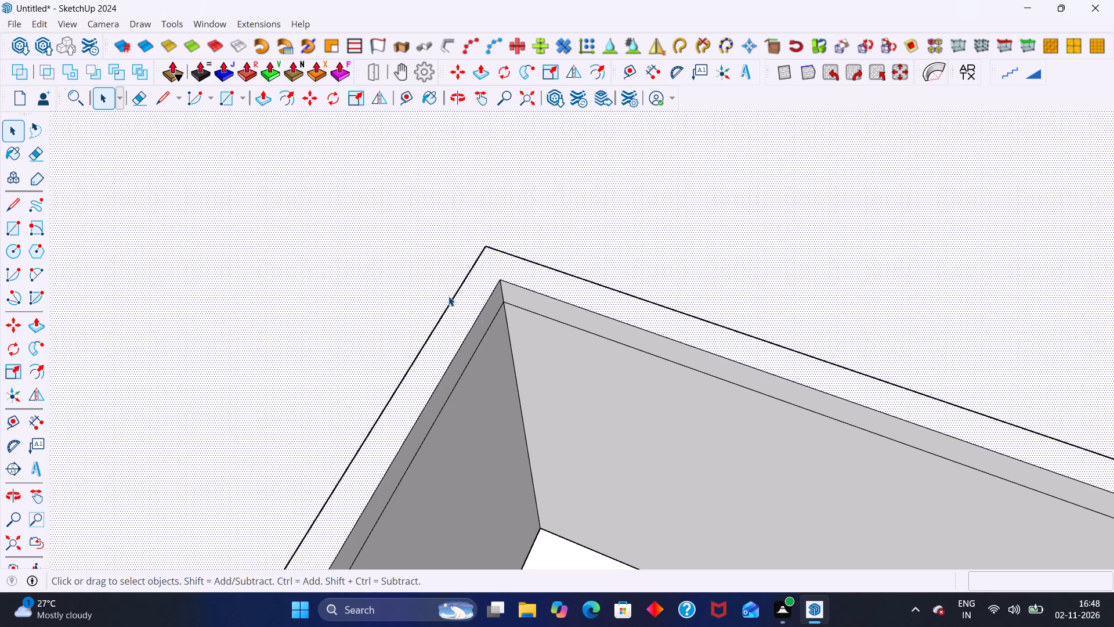
left_click(454, 298)
scroll(537, 229, "down", 11)
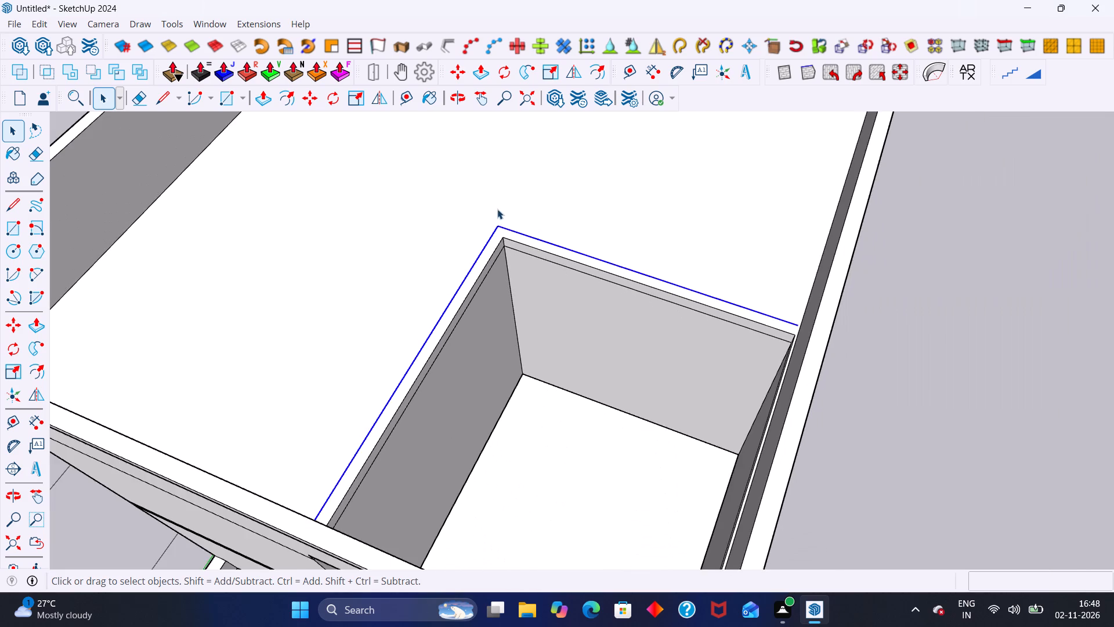
scroll(550, 198, "up", 6)
left_click(554, 196)
left_click(444, 269)
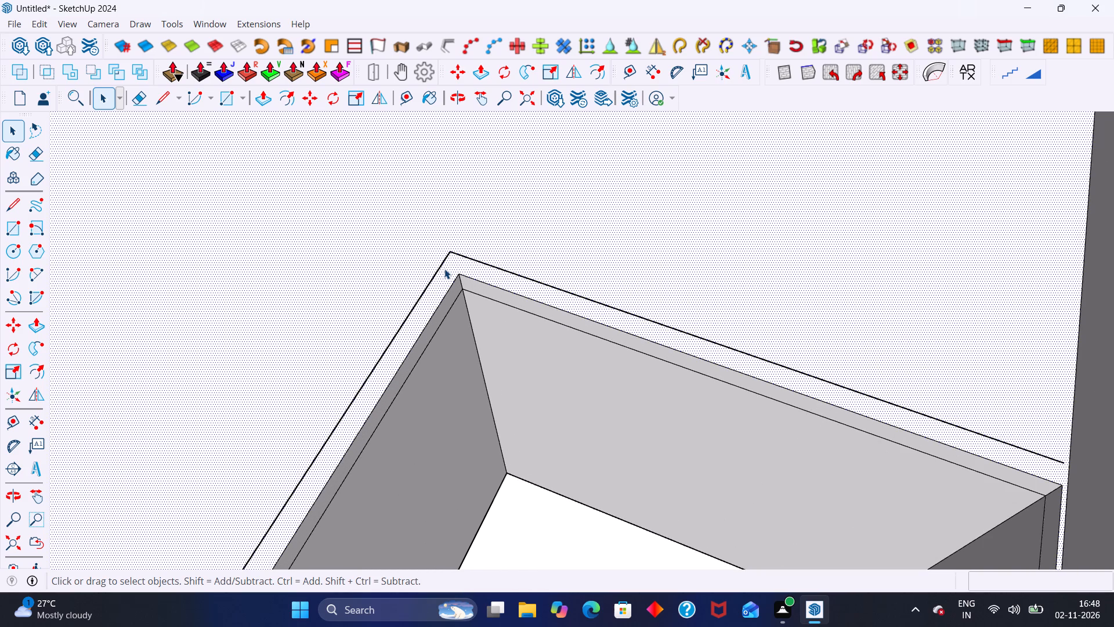
double_click(444, 269)
left_click(447, 278)
double_click(447, 278)
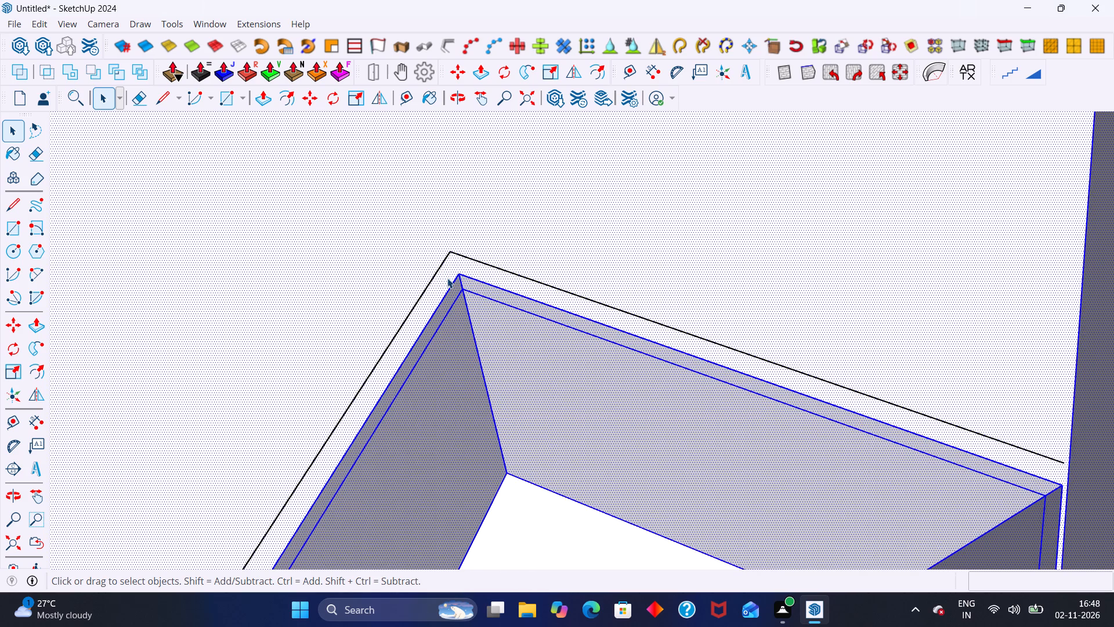
scroll(499, 245, "down", 7)
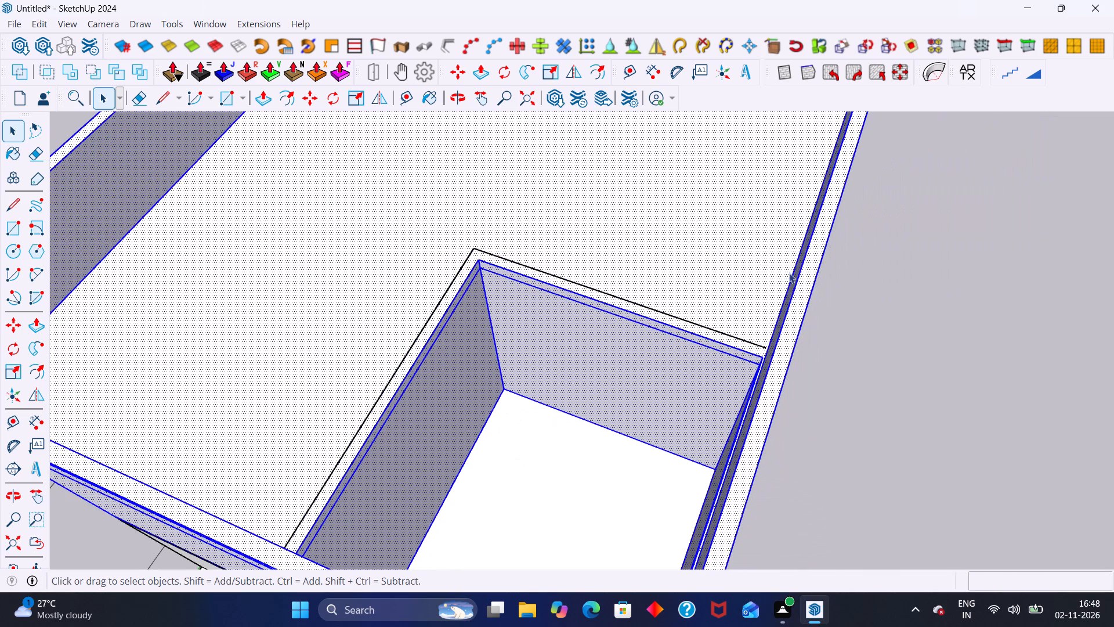
scroll(808, 287, "up", 1)
key("space")
scroll(730, 274, "up", 2)
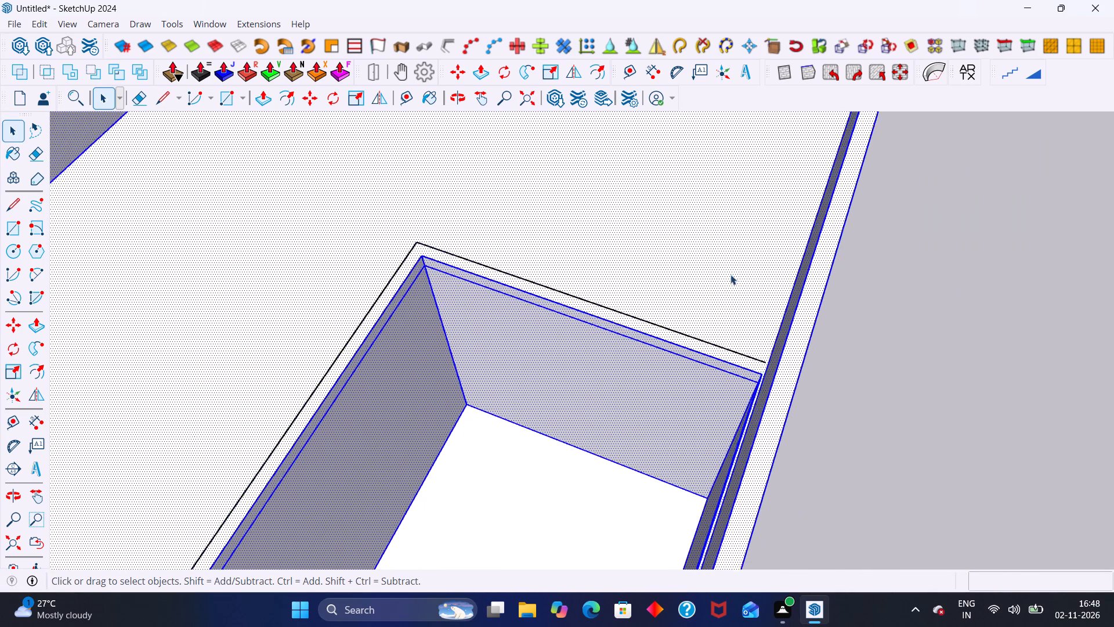
scroll(730, 275, "up", 3)
left_click(730, 293)
scroll(789, 397, "up", 1)
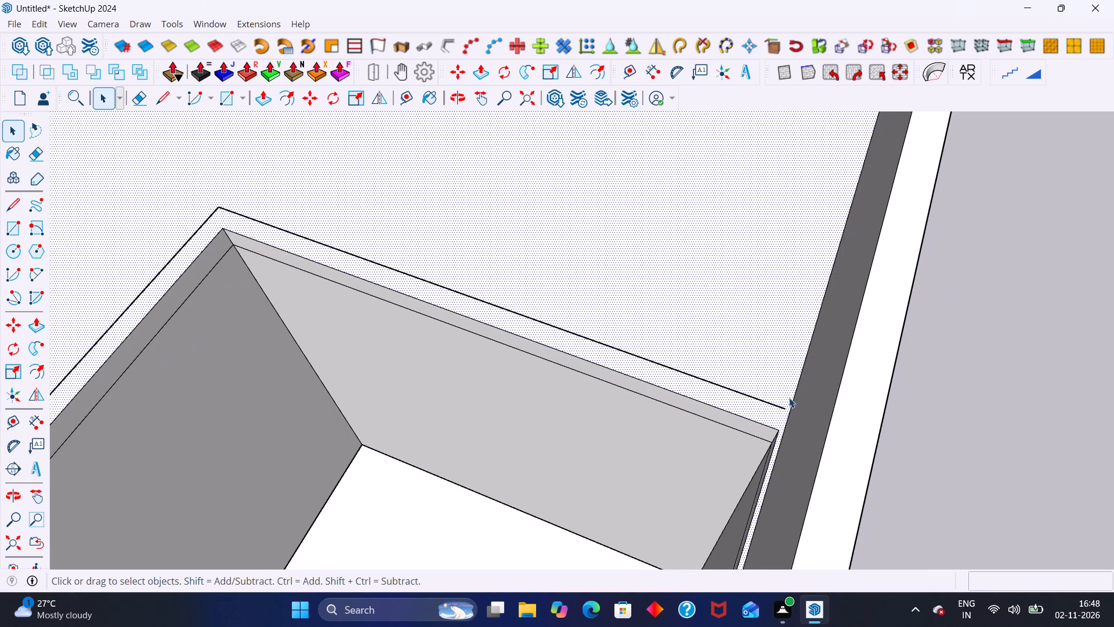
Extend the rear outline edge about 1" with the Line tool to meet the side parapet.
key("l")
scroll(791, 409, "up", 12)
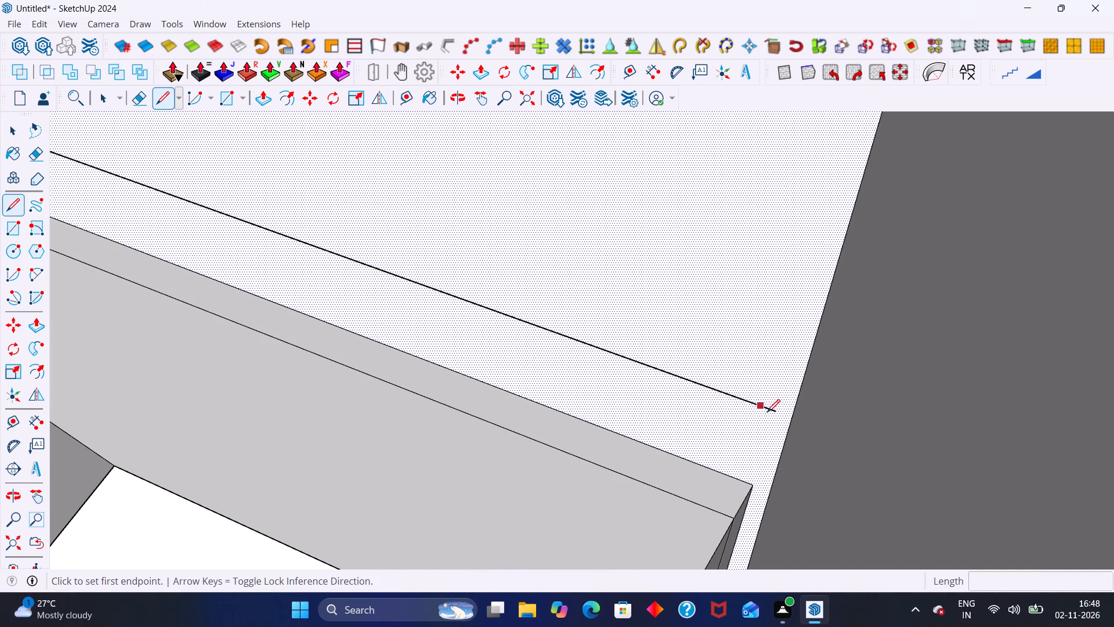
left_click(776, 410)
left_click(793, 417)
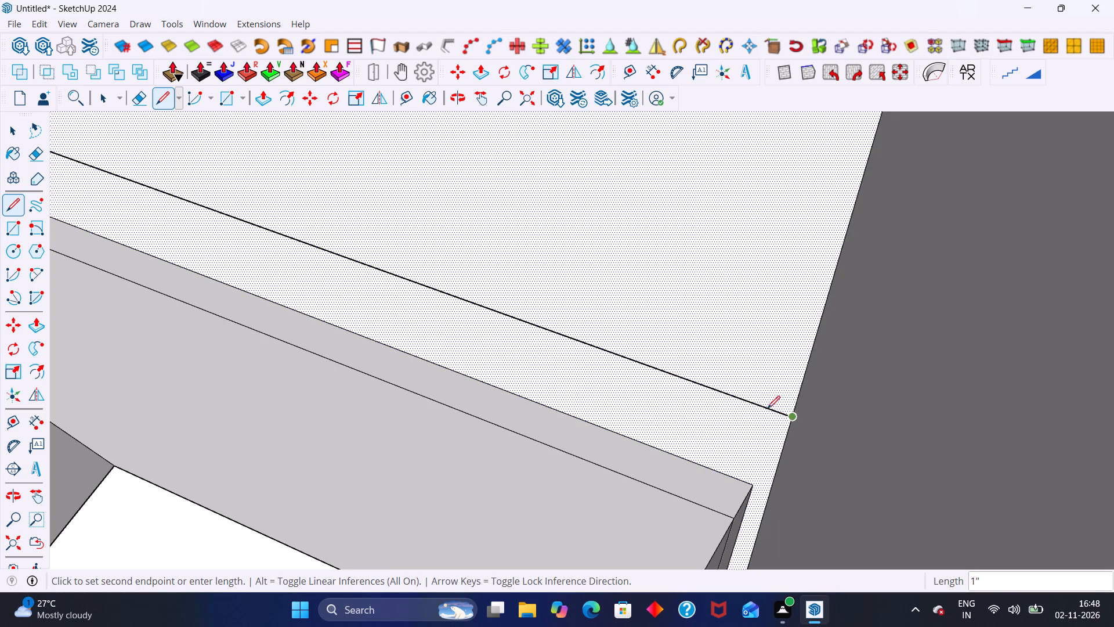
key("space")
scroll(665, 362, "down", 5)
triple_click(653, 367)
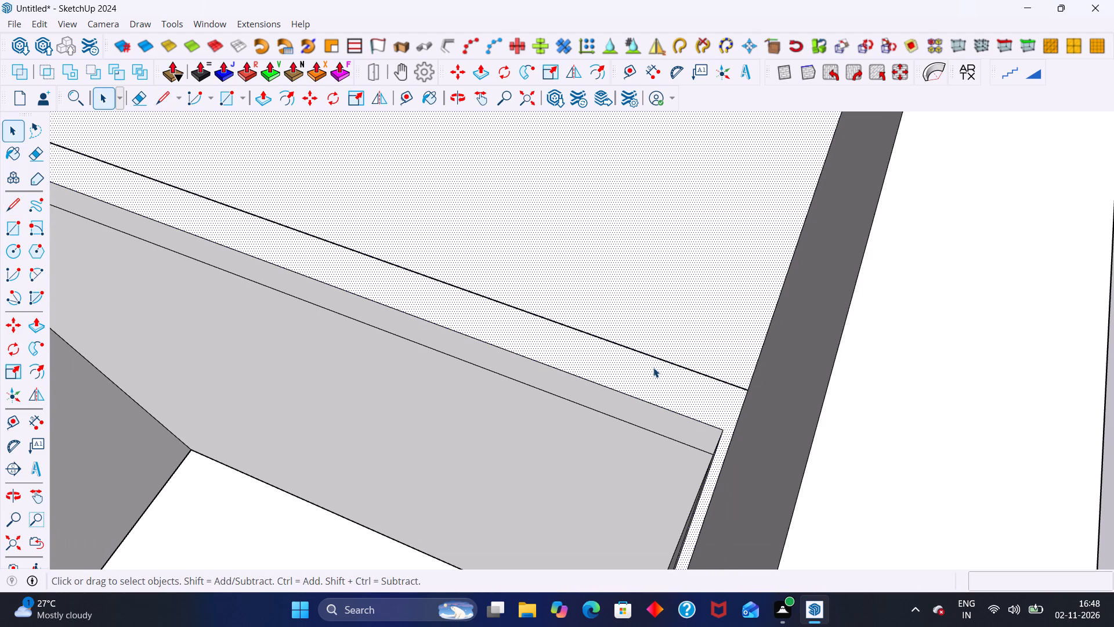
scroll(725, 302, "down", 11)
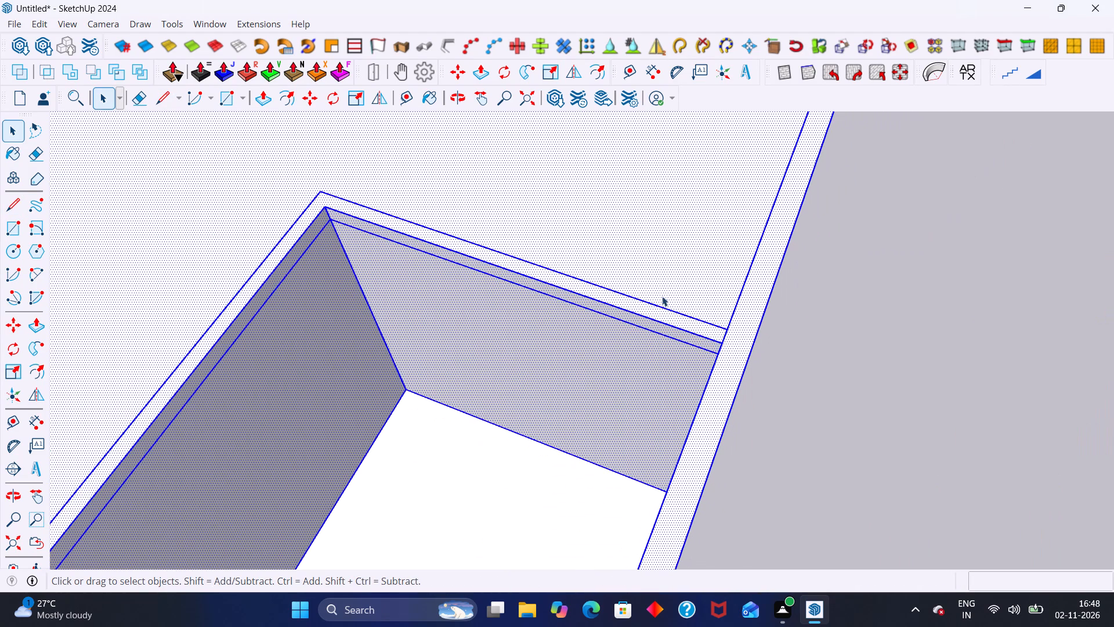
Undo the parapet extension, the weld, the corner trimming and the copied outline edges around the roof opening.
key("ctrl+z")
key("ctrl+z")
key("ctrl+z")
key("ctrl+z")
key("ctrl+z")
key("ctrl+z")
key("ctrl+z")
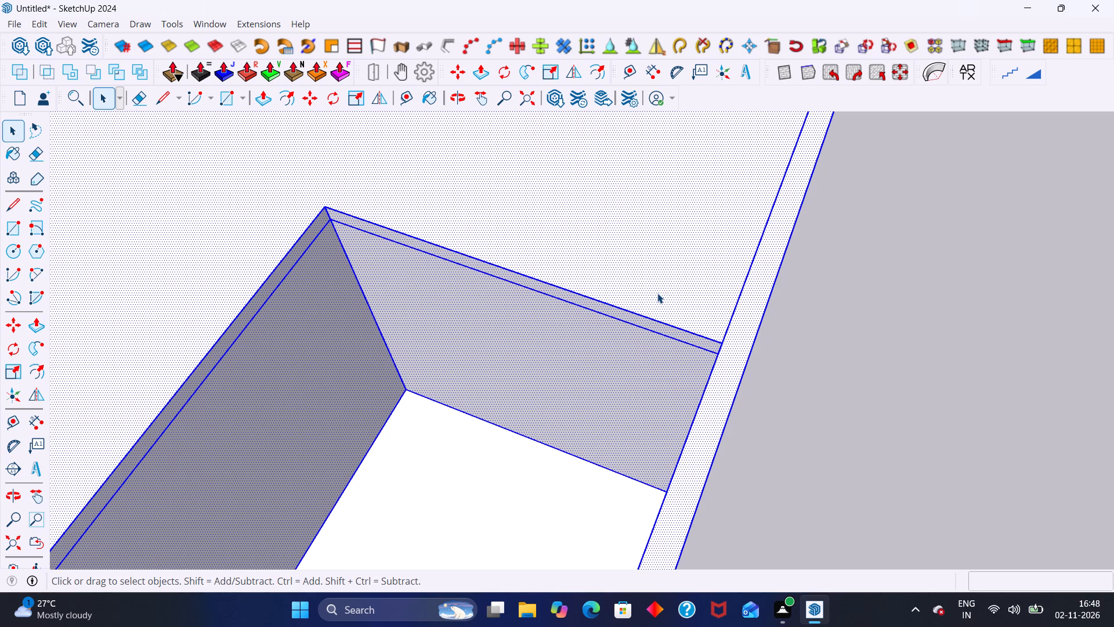
Check which faces and edges are connected to the roof surface around the opening.
left_click(813, 279)
left_click(632, 279)
double_click(628, 269)
triple_click(625, 267)
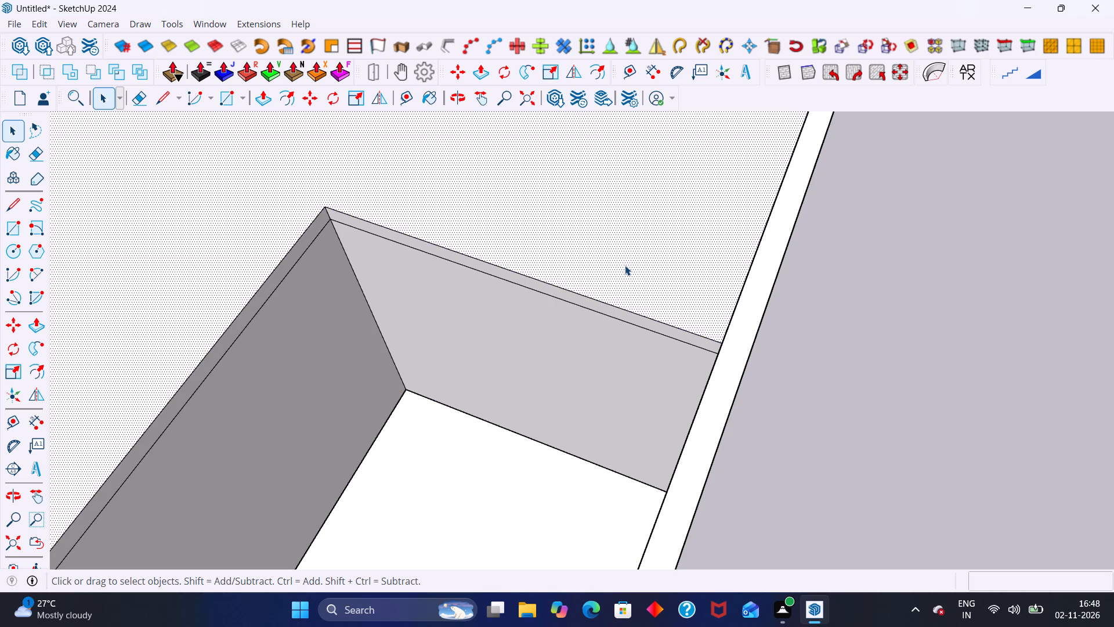
triple_click(625, 265)
triple_click(625, 265)
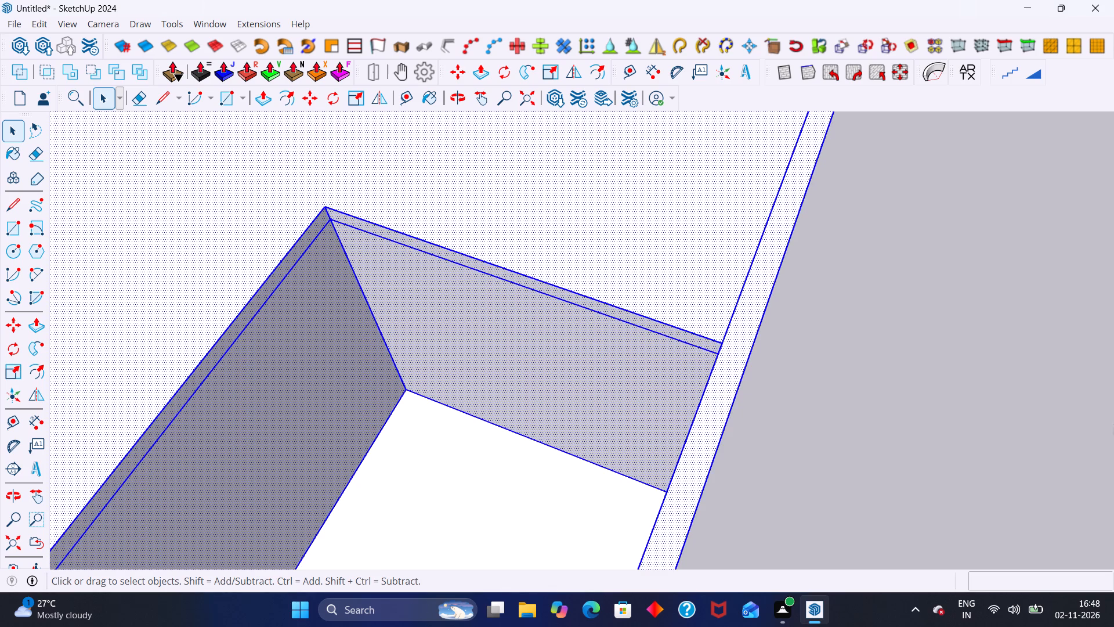
left_click(1088, 418)
Draw a 5" line along the front parapet's base, starting at the front end of the roof opening's inner side edge.
scroll(924, 360, "down", 7)
middle_click_drag(923, 340, 848, 330)
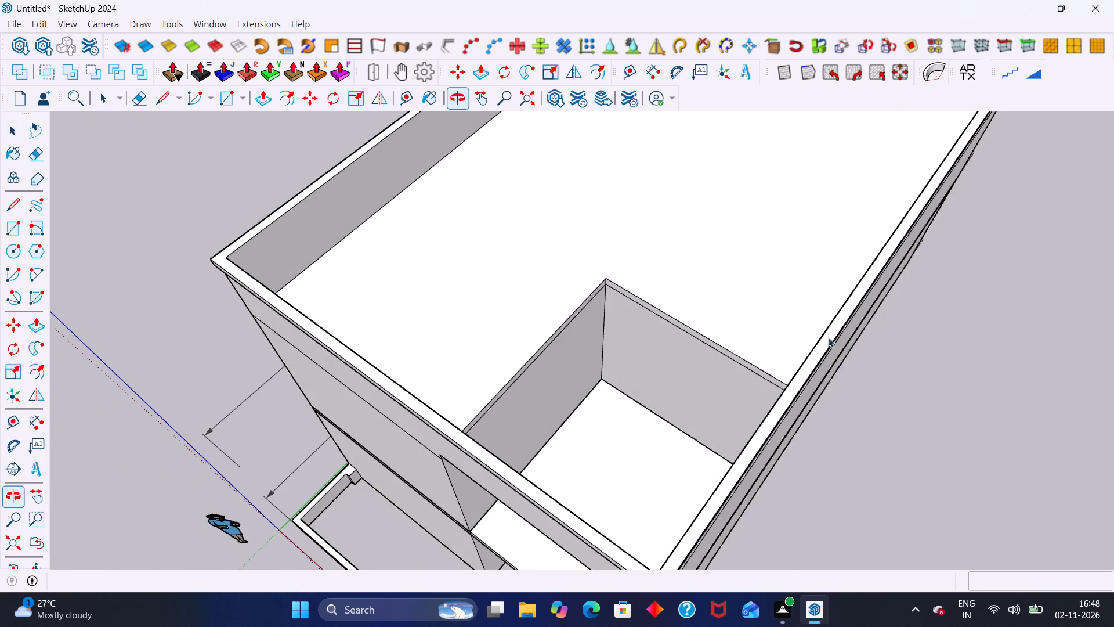
scroll(637, 352, "up", 2)
middle_click_drag(587, 336, 537, 336)
middle_click_drag(478, 341, 355, 370)
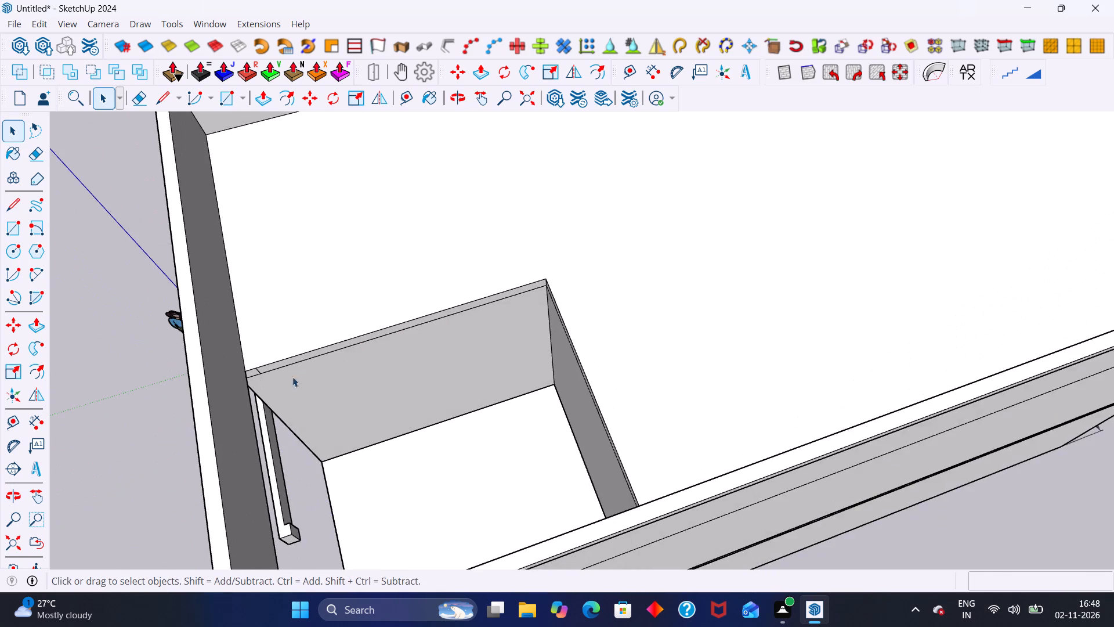
scroll(285, 379, "up", 7)
middle_click_drag(247, 358, 249, 365)
scroll(208, 365, "up", 3)
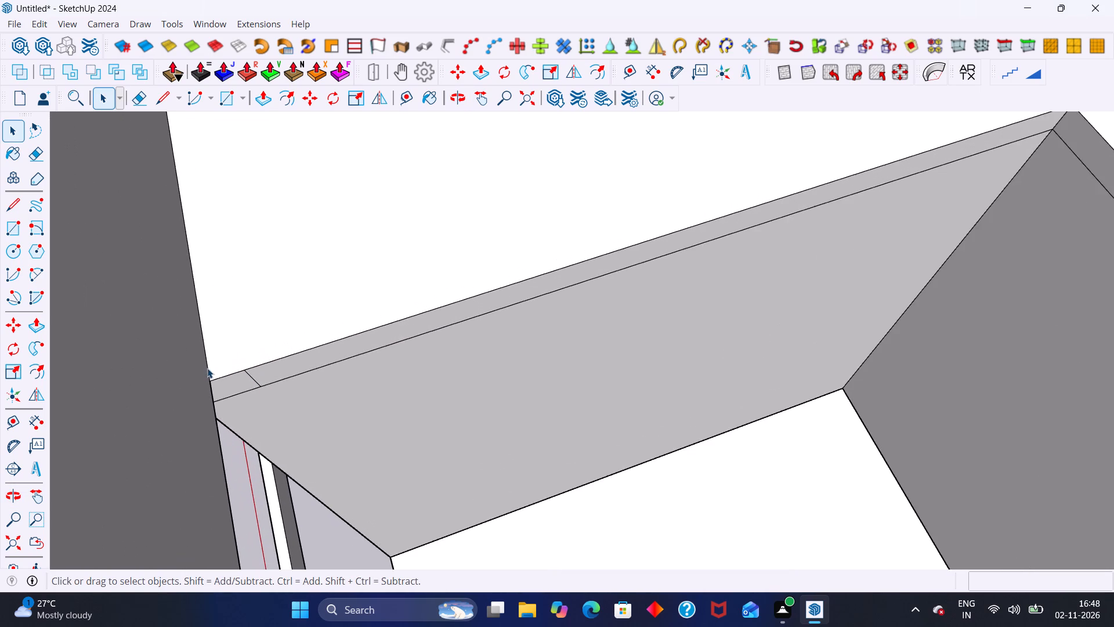
scroll(207, 368, "up", 8)
key("l")
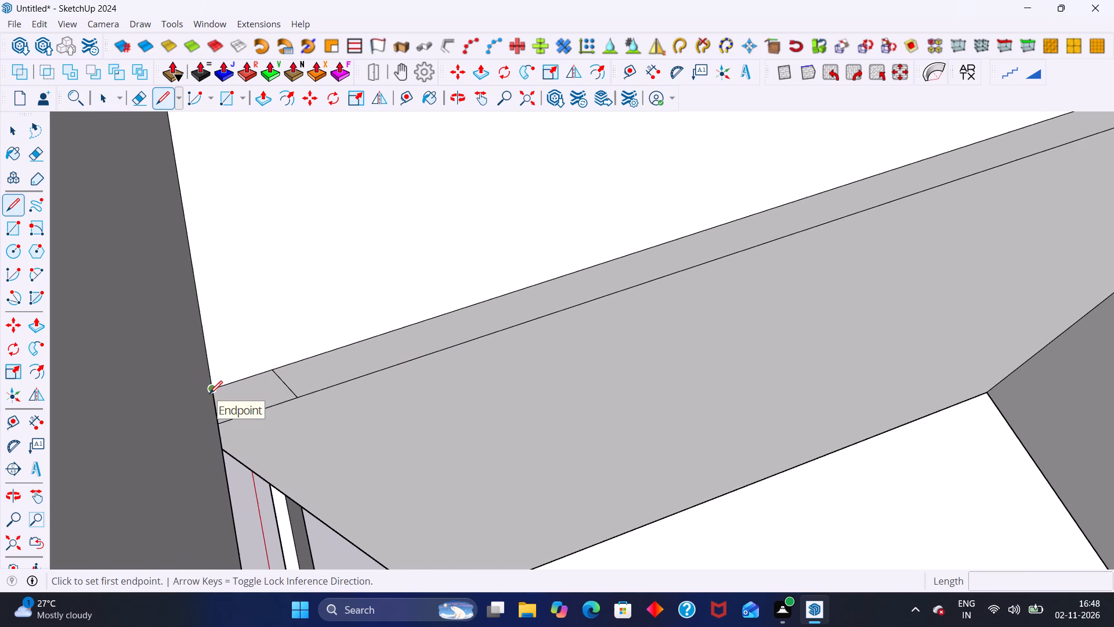
left_click(214, 387)
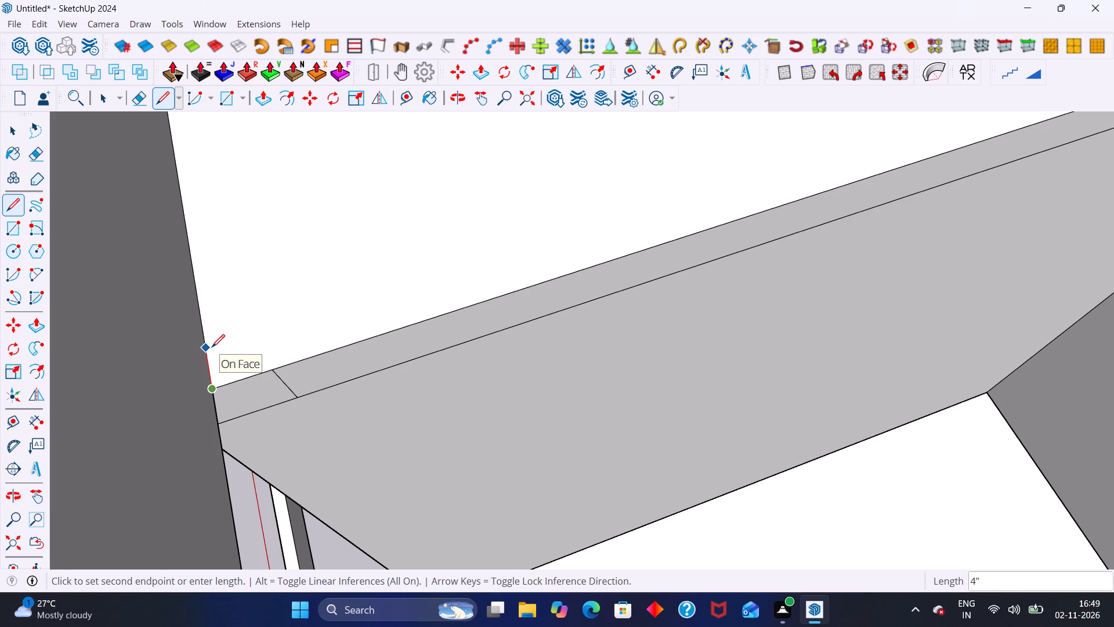
key("5")
key("Return")
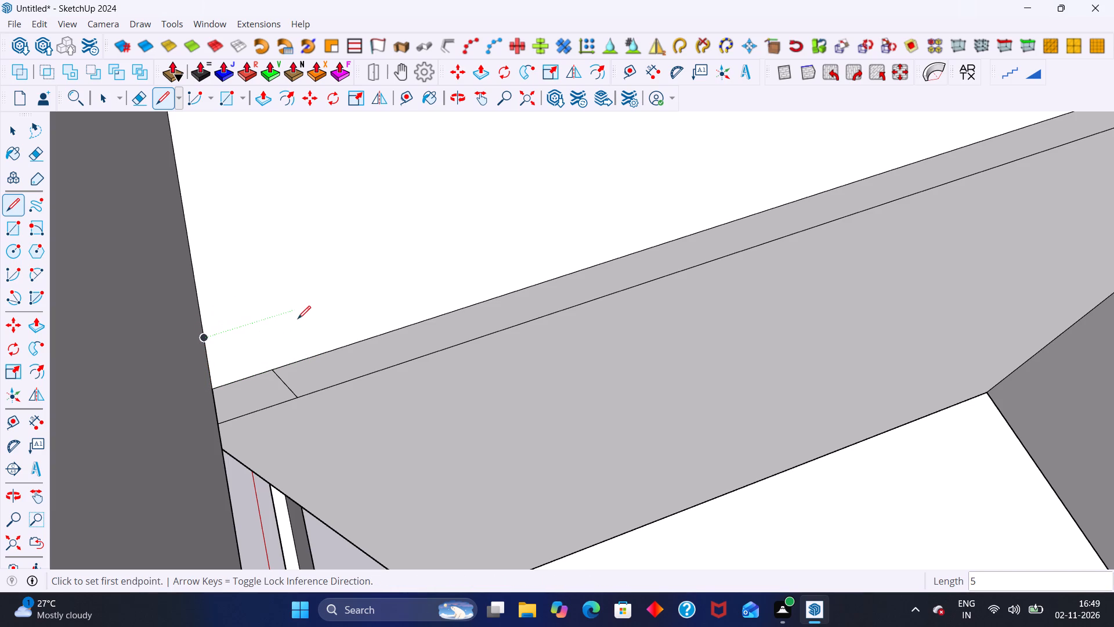
Draw an outline line from the 5" mark parallel to the opening's inner side edge, ending 5" beyond the inner corner.
left_click(204, 338)
scroll(329, 315, "down", 3)
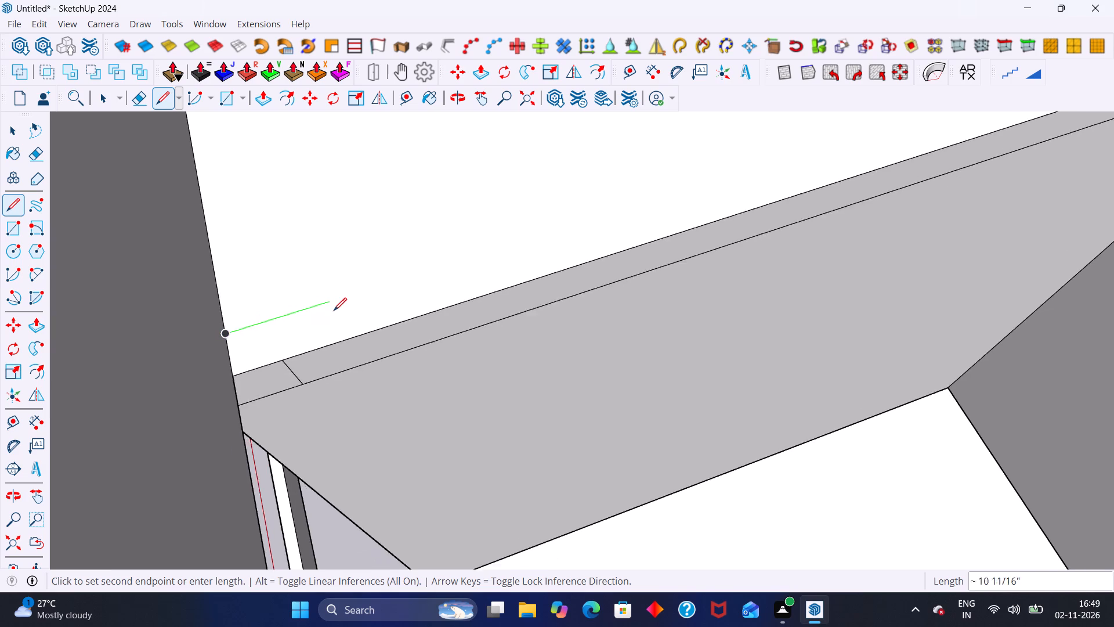
scroll(334, 311, "down", 11)
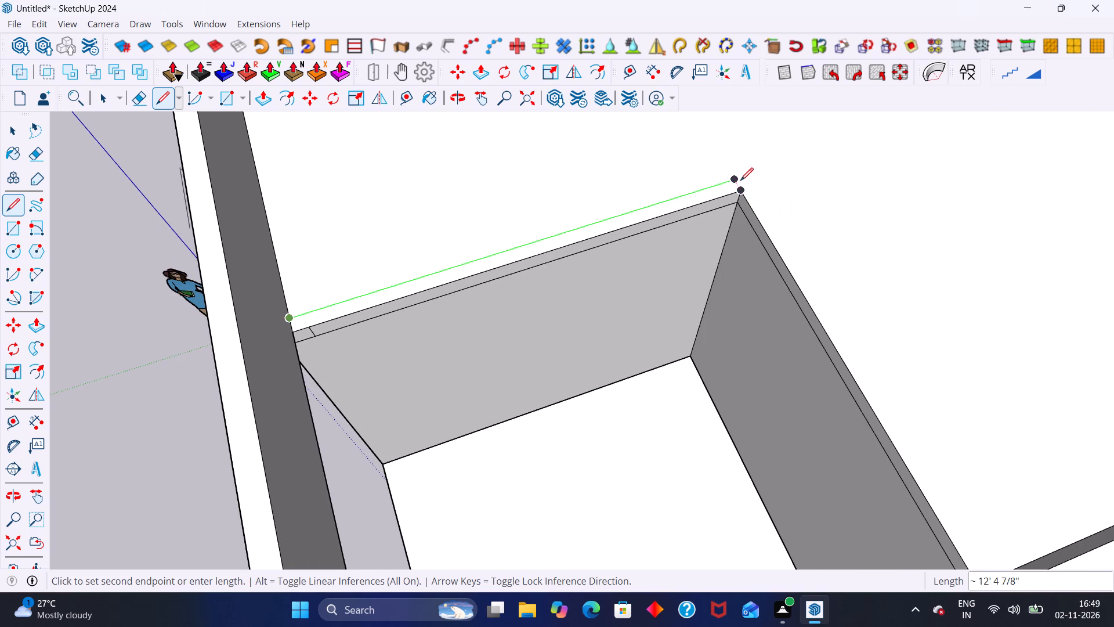
left_click(736, 176)
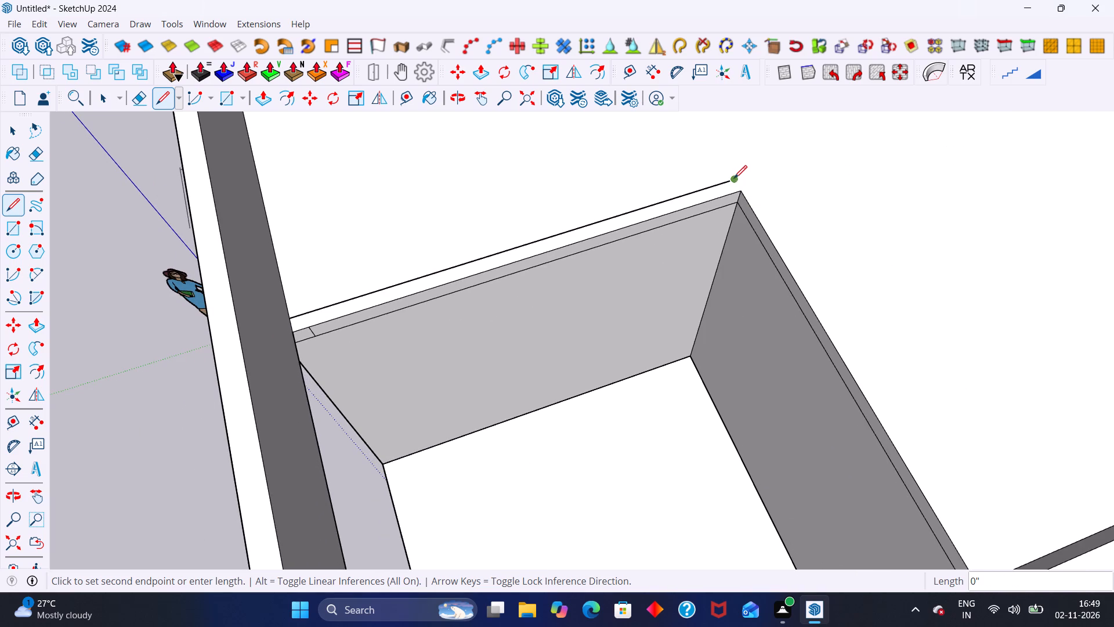
left_click(734, 179)
key("Return")
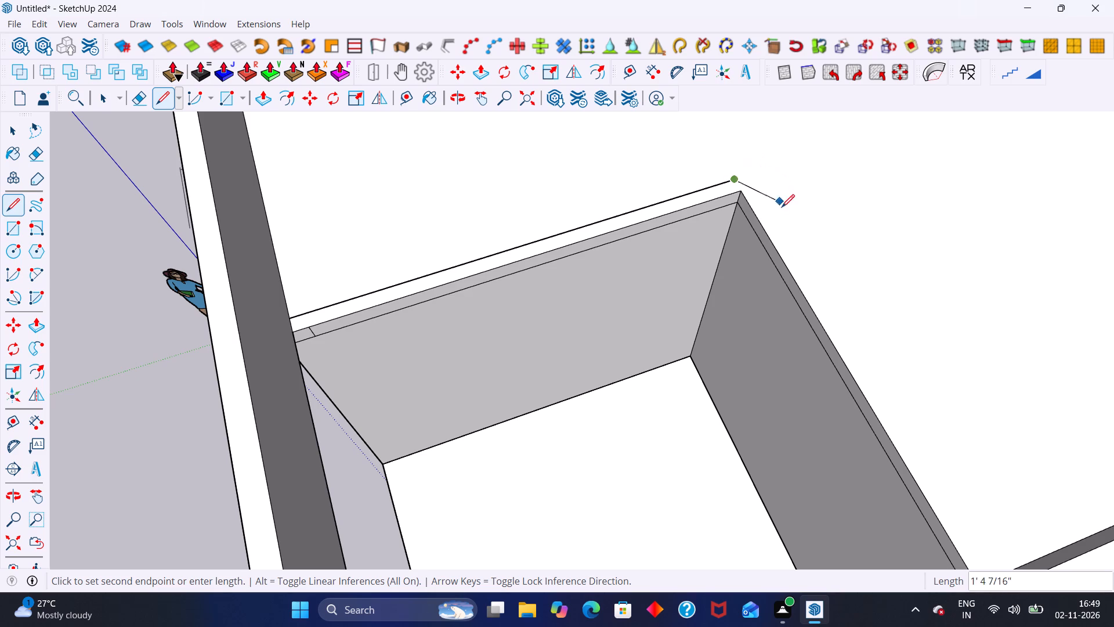
left_click(751, 180)
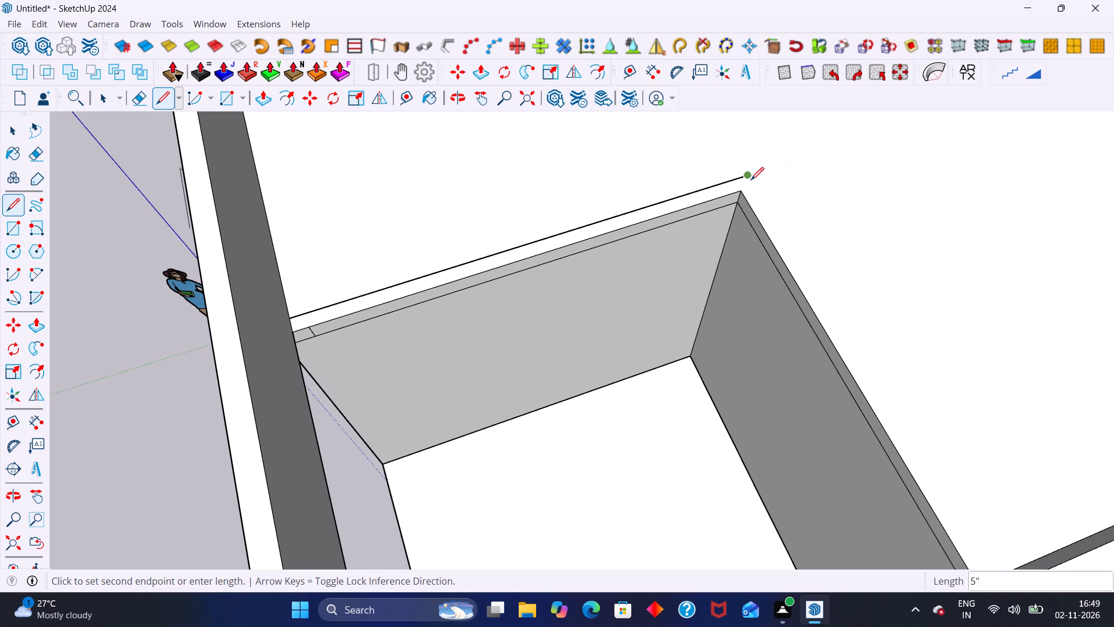
Draw an 11' 7" outline line from the 5" offset corner parallel to the roof opening's rear edge, ending at the side parapet.
scroll(783, 247, "down", 8)
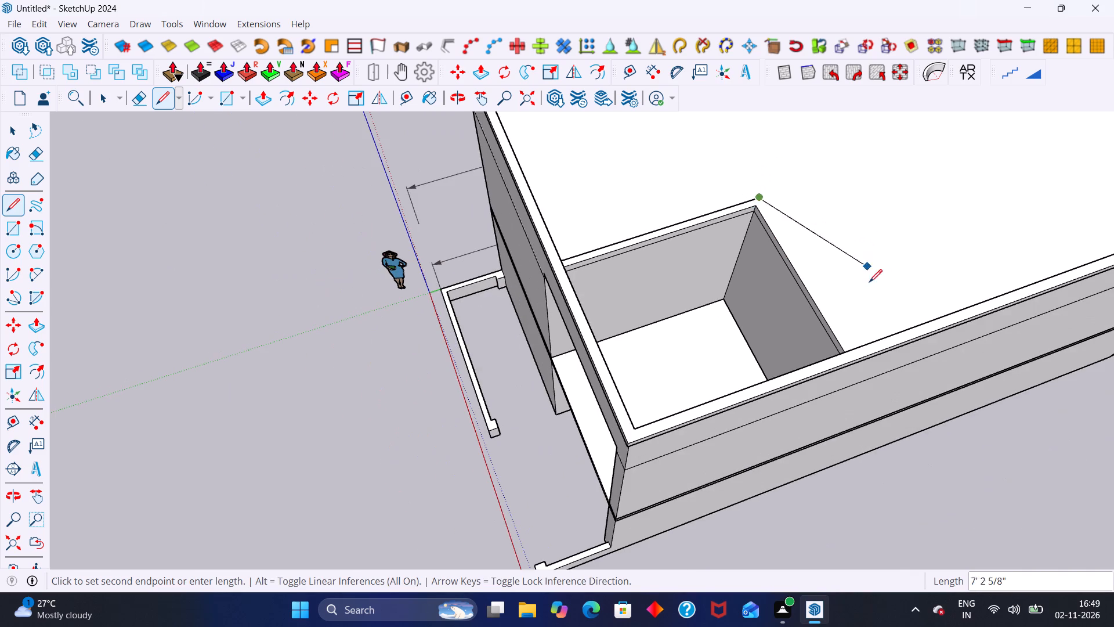
middle_click_drag(869, 295, 842, 428)
scroll(810, 535, "up", 4)
scroll(847, 477, "up", 6)
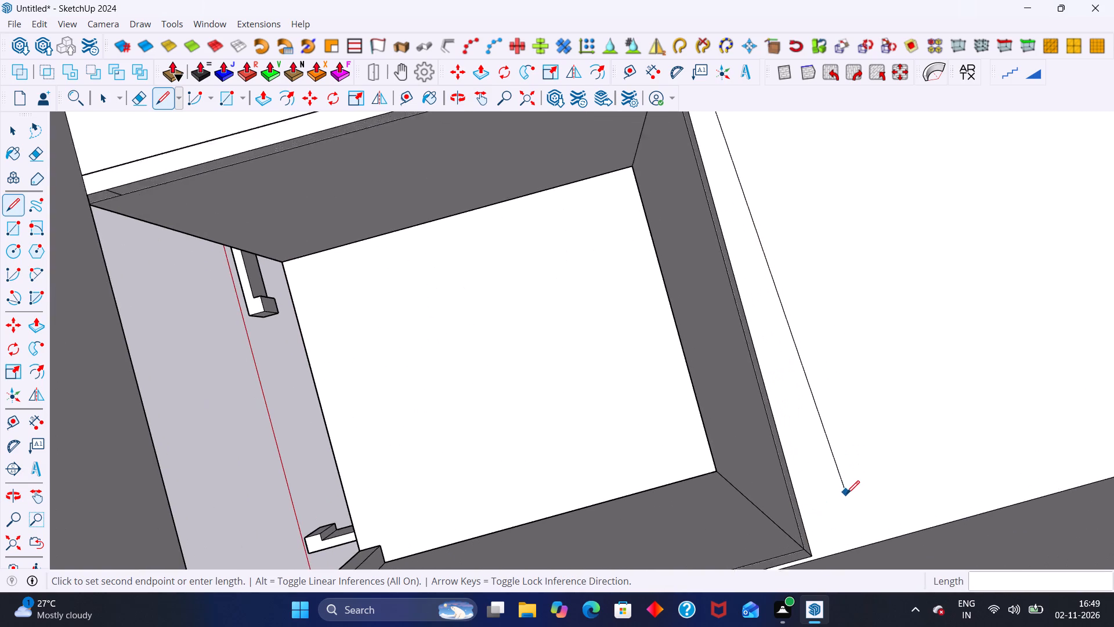
scroll(847, 493, "up", 1)
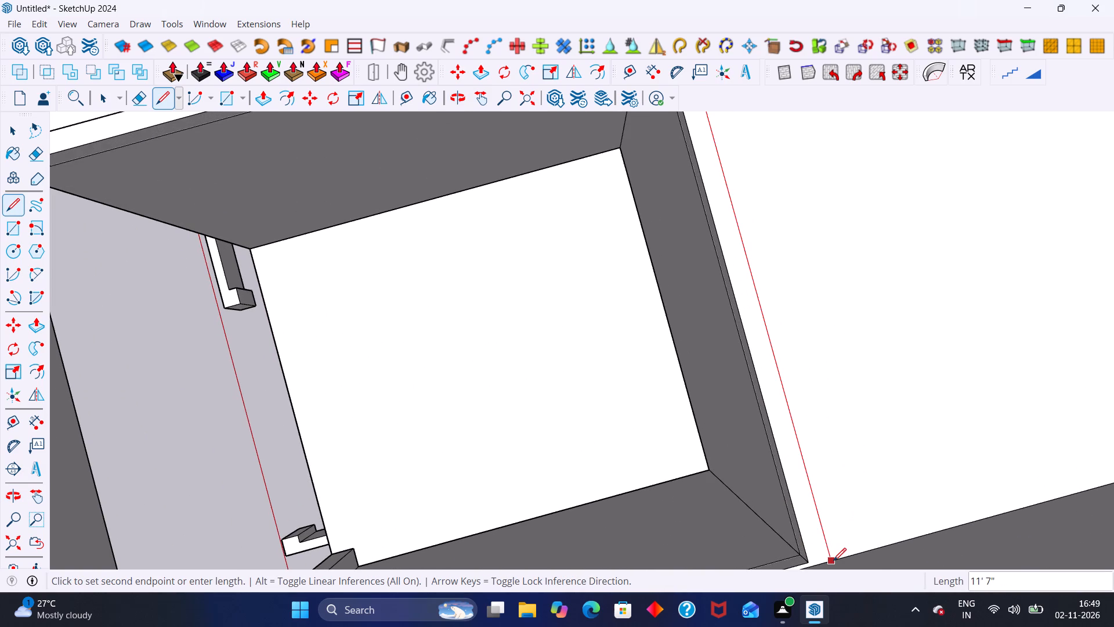
left_click(833, 561)
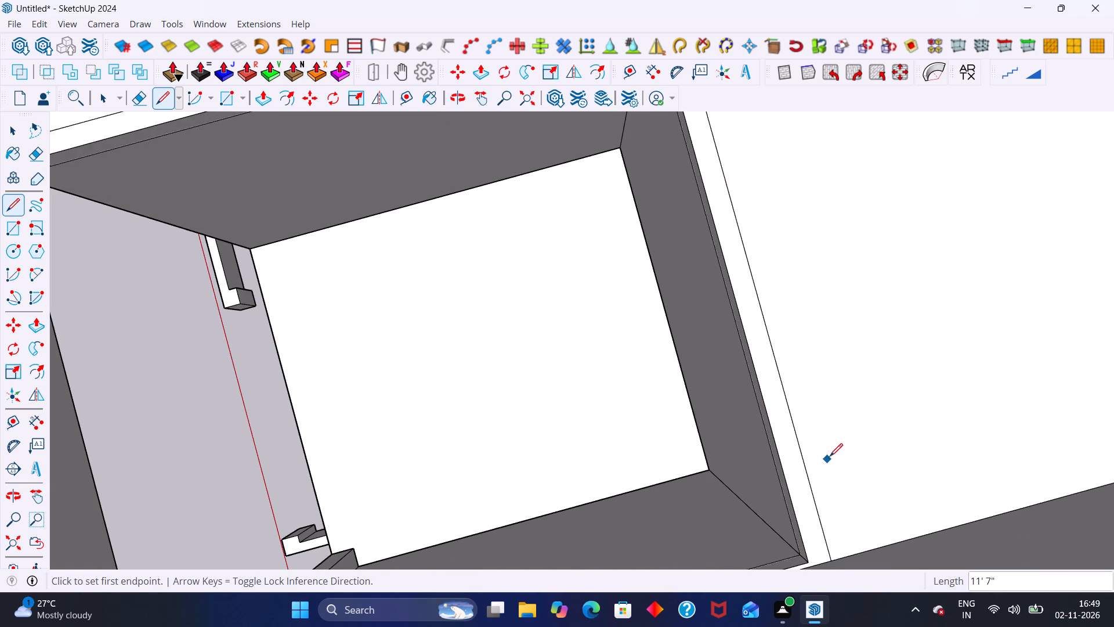
key("space")
Push/Pull the 5" outline strip around the roof opening up 4', level with the surrounding parapet top.
scroll(835, 447, "down", 3)
left_click(798, 443)
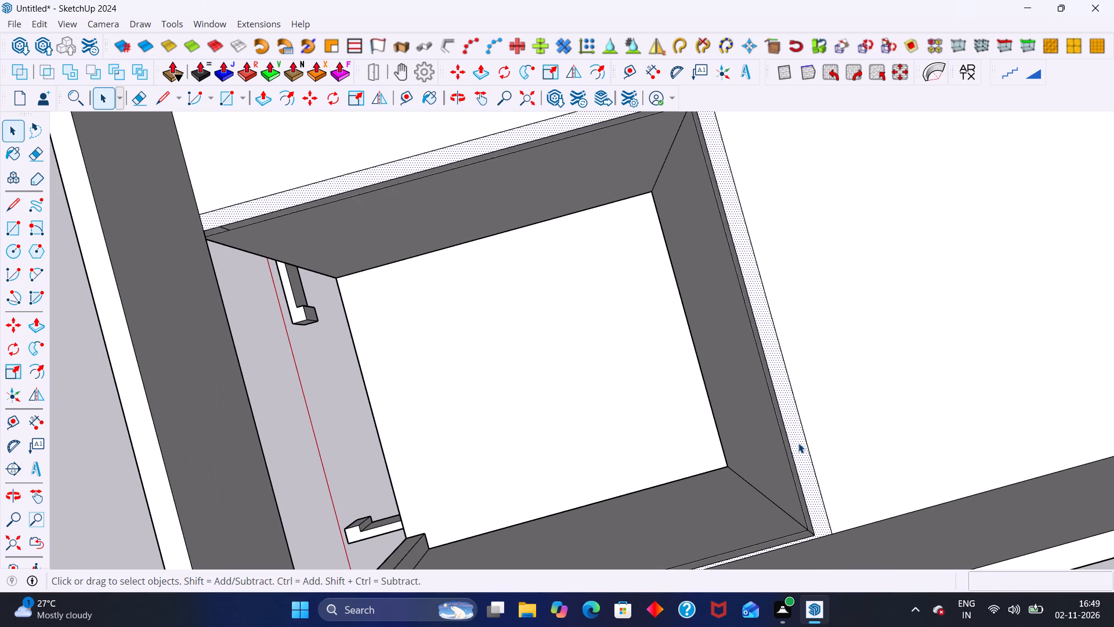
key("p")
left_click(798, 443)
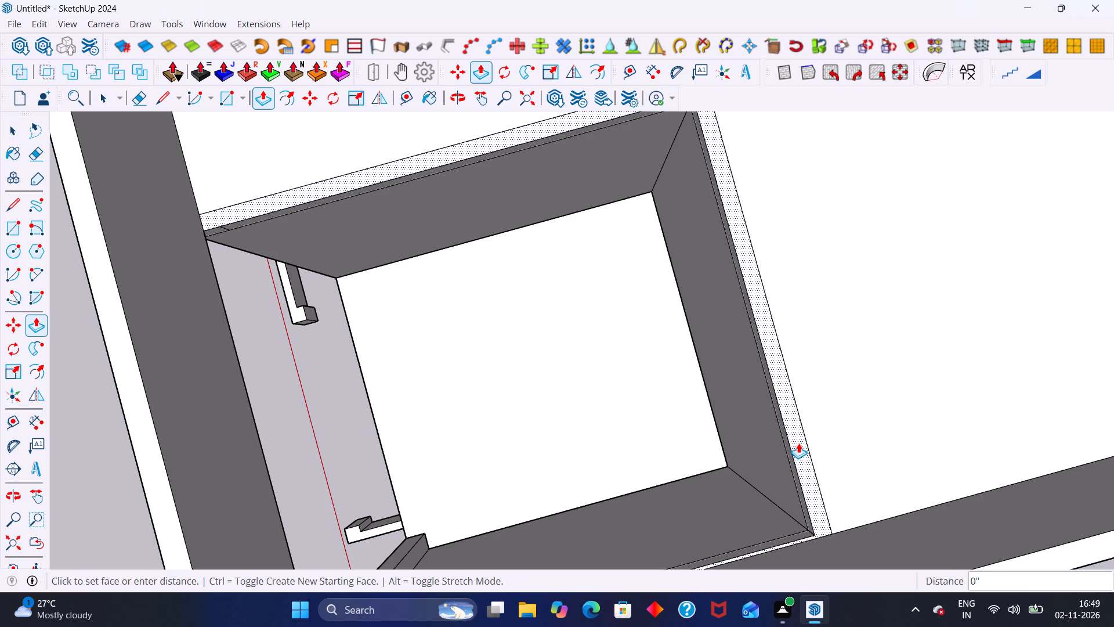
middle_click_drag(873, 423, 878, 360)
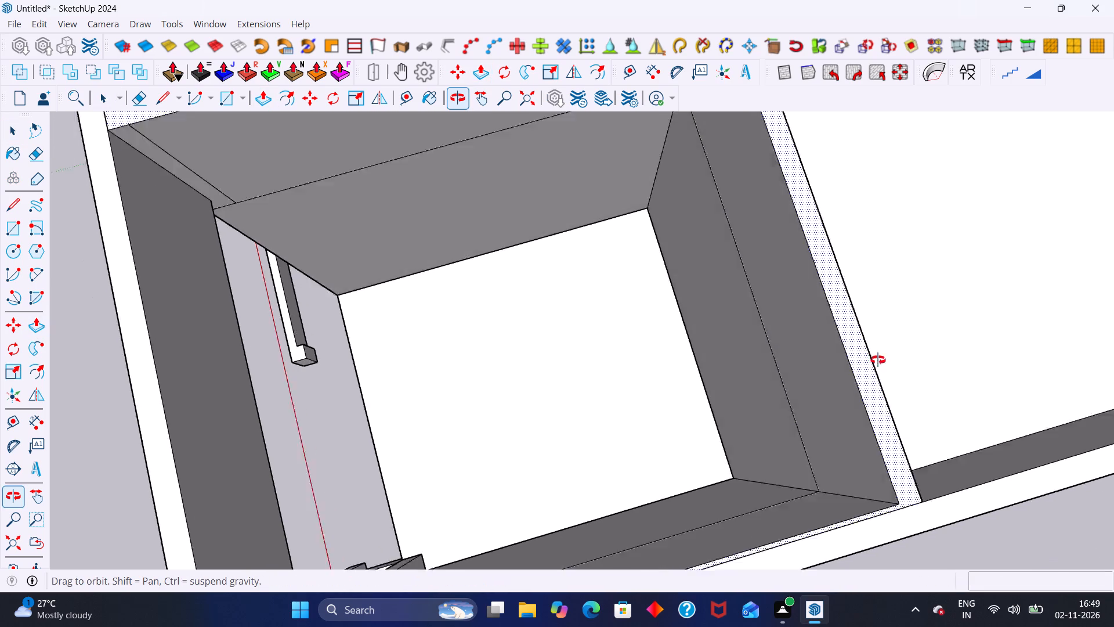
middle_click_drag(878, 360, 876, 305)
left_click(911, 334)
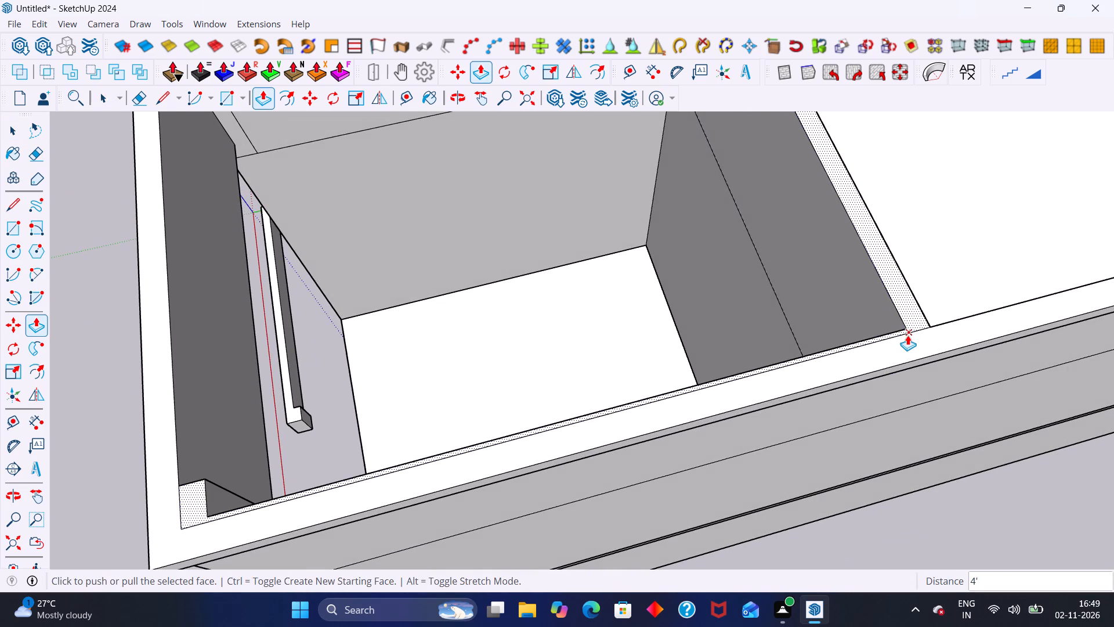
key("space")
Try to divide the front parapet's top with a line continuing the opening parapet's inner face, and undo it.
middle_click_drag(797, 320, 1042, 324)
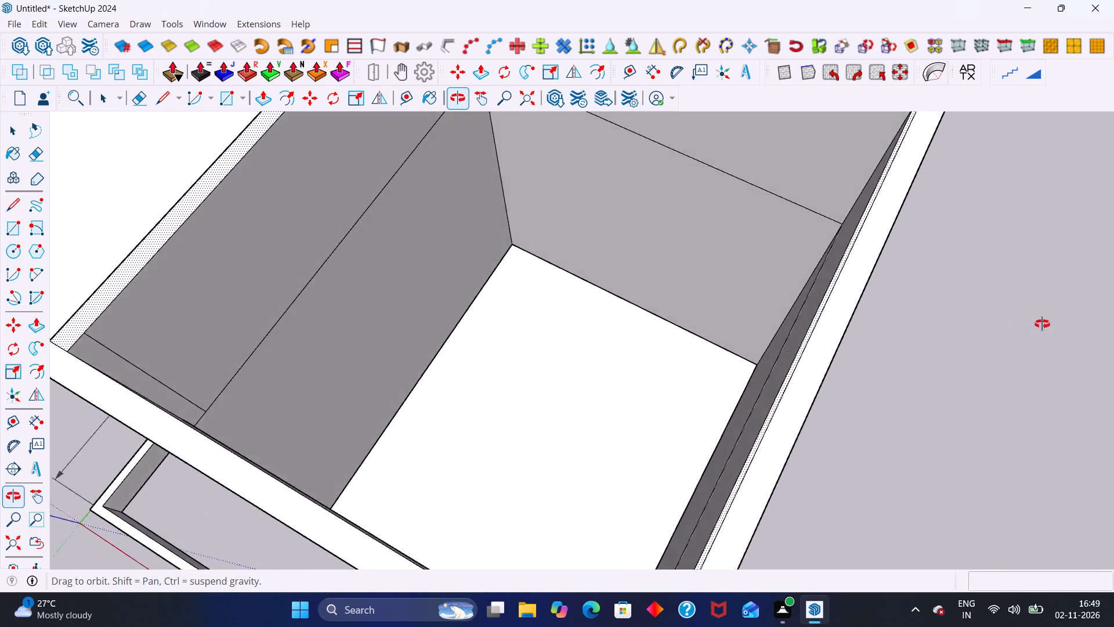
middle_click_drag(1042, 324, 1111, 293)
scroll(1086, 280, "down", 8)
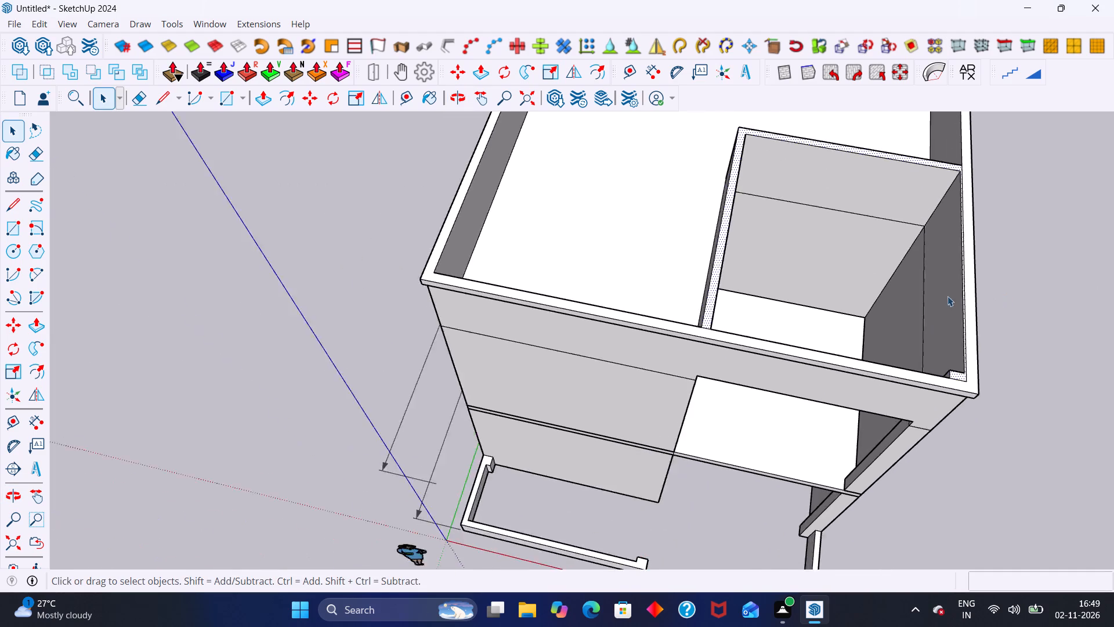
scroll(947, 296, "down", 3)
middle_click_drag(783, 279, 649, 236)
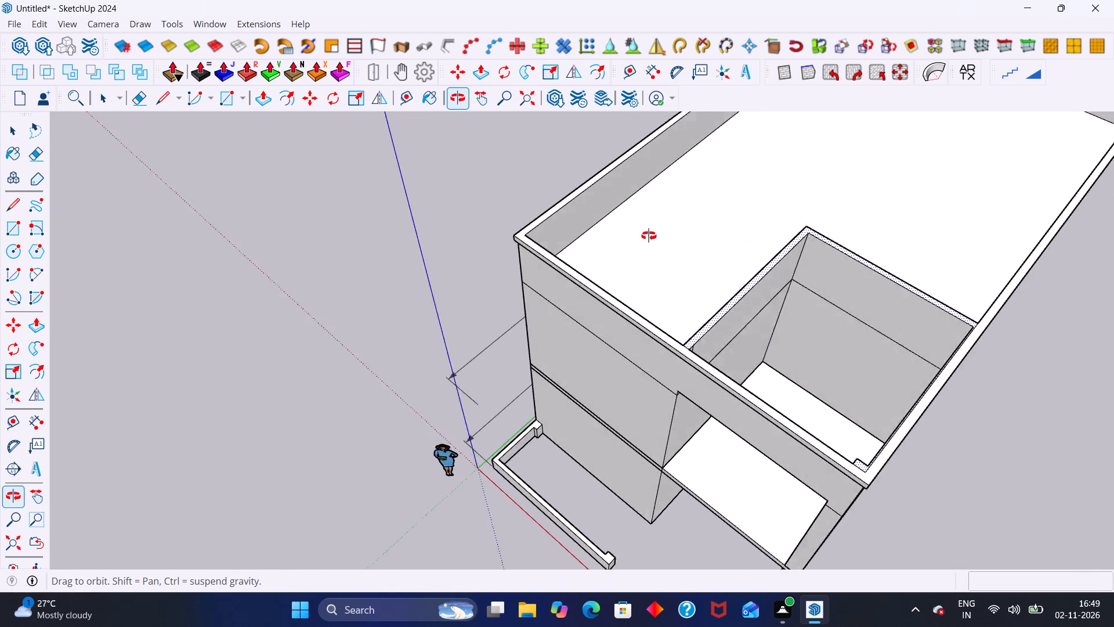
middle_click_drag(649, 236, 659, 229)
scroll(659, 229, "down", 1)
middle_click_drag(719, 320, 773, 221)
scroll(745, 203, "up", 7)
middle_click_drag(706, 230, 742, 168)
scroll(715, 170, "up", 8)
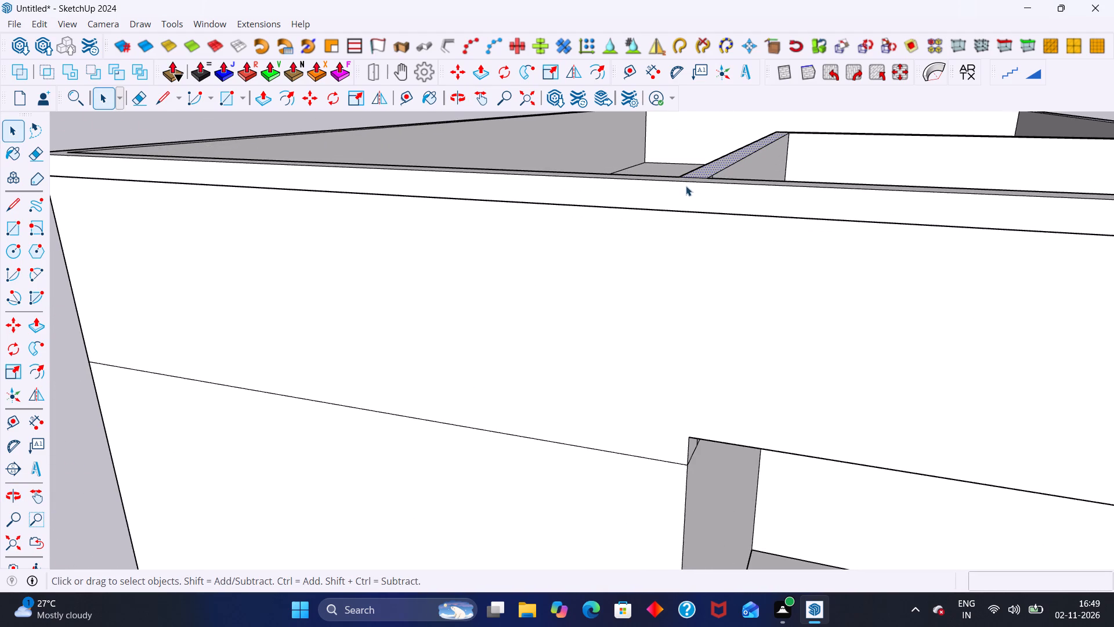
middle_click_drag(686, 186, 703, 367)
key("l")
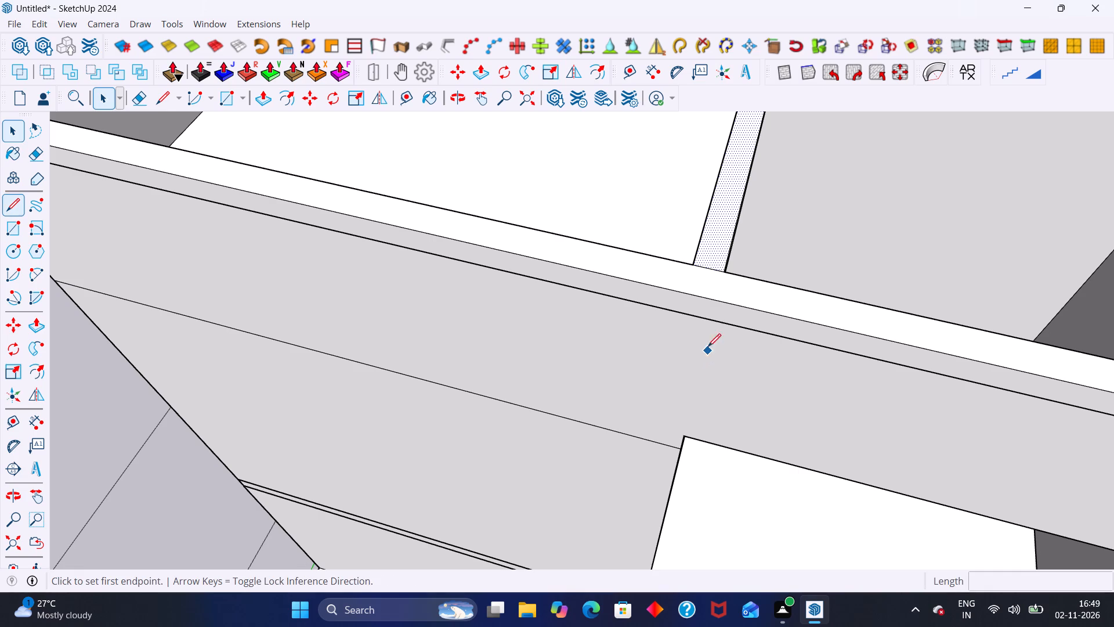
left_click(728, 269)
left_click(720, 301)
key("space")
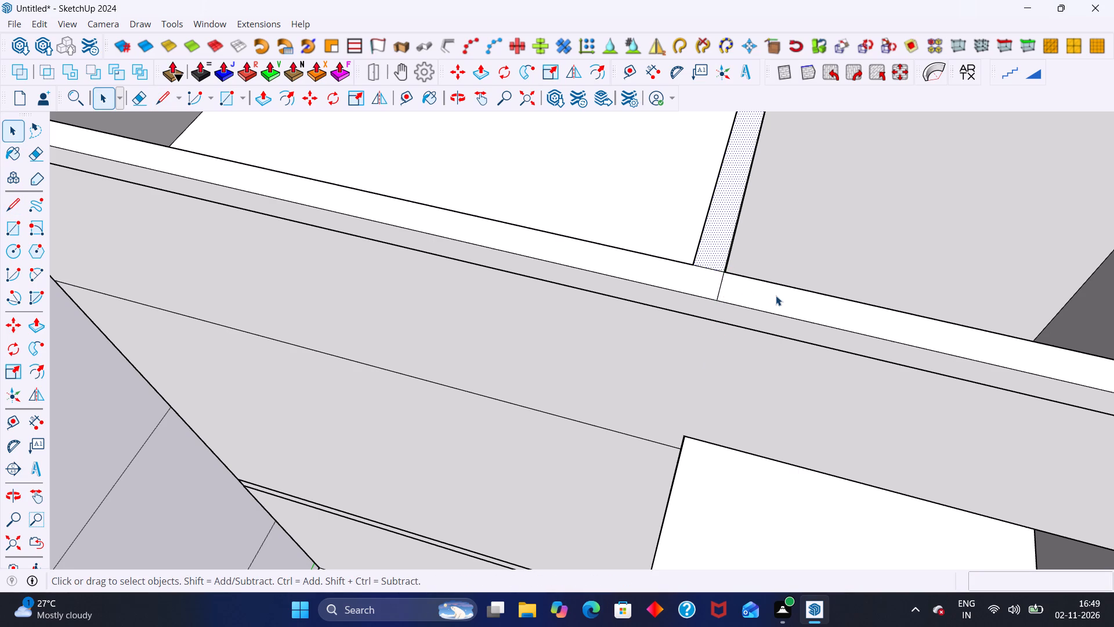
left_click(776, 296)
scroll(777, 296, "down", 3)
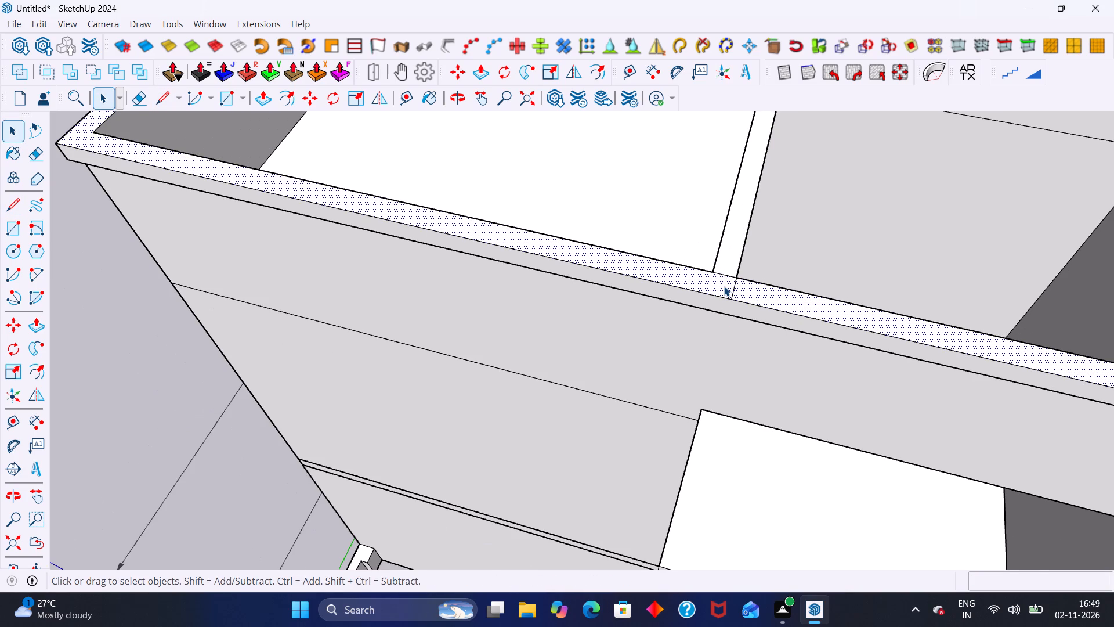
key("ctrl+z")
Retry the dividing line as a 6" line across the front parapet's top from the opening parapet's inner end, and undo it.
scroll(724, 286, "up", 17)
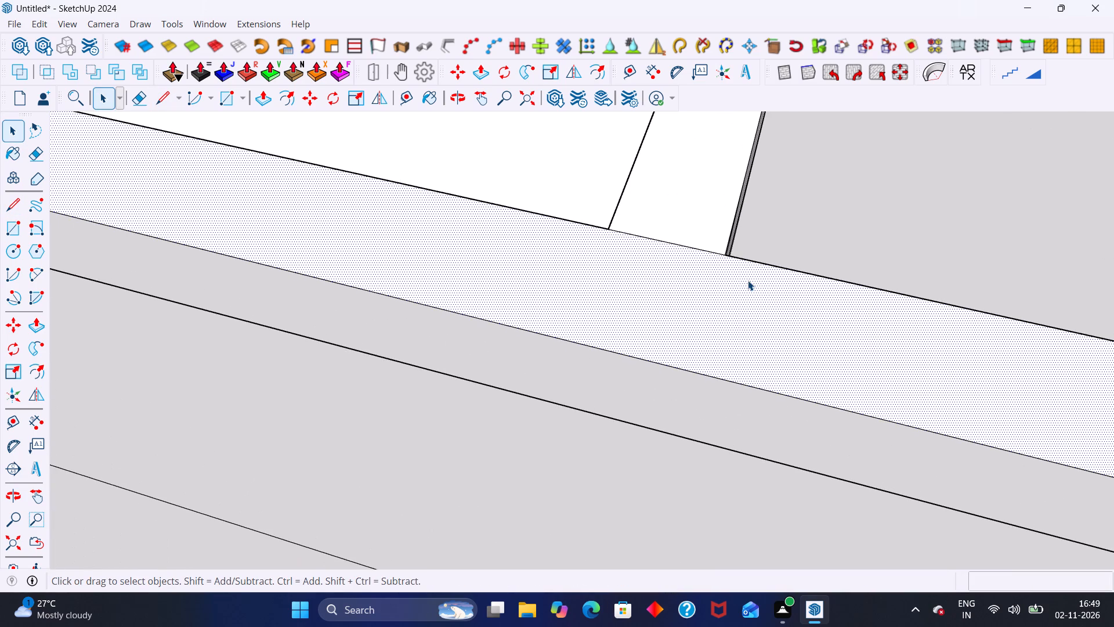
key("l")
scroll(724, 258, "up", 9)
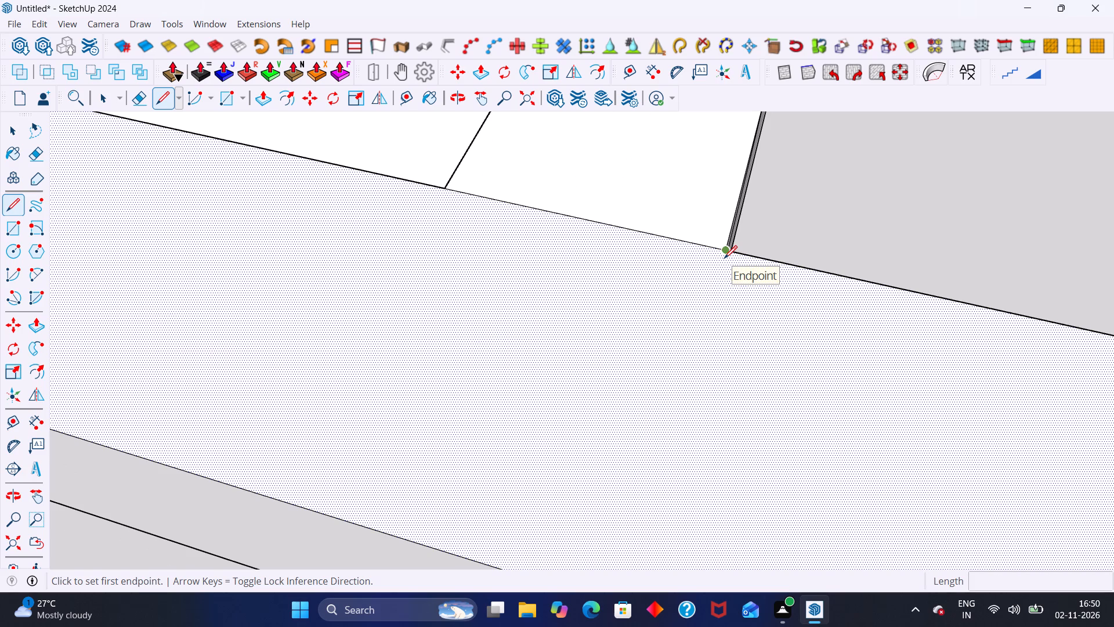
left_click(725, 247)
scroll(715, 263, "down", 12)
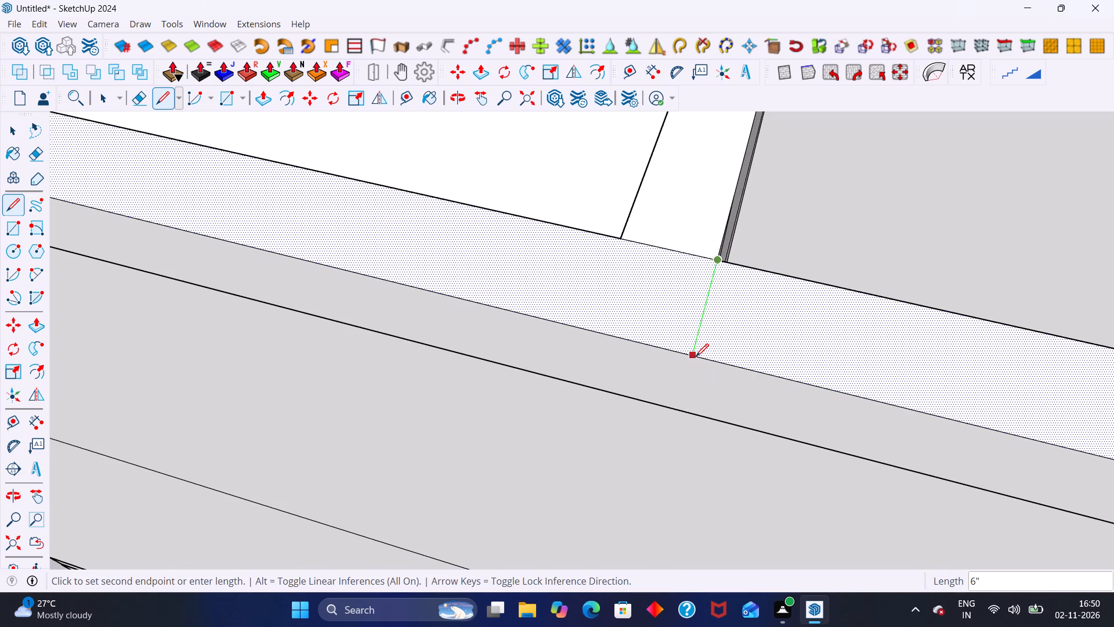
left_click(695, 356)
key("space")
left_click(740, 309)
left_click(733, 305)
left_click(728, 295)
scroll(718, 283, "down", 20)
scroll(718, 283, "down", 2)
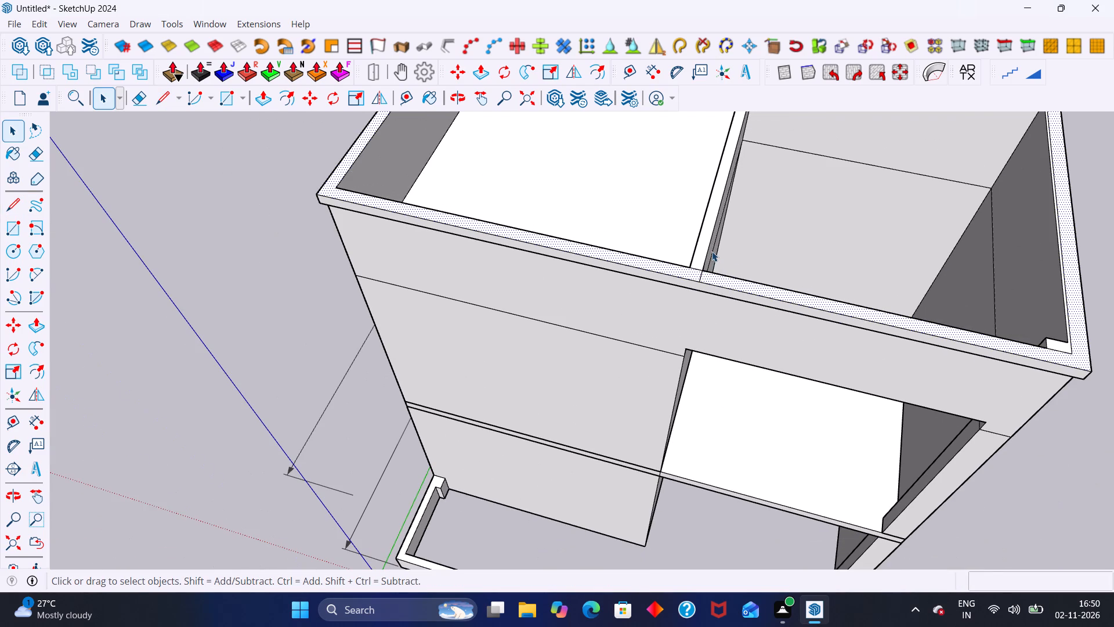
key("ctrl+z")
Examine the raised parapet around the roof opening and its junctions with the front and side parapets.
scroll(712, 251, "up", 4)
scroll(777, 250, "down", 8)
middle_click_drag(828, 193, 829, 197)
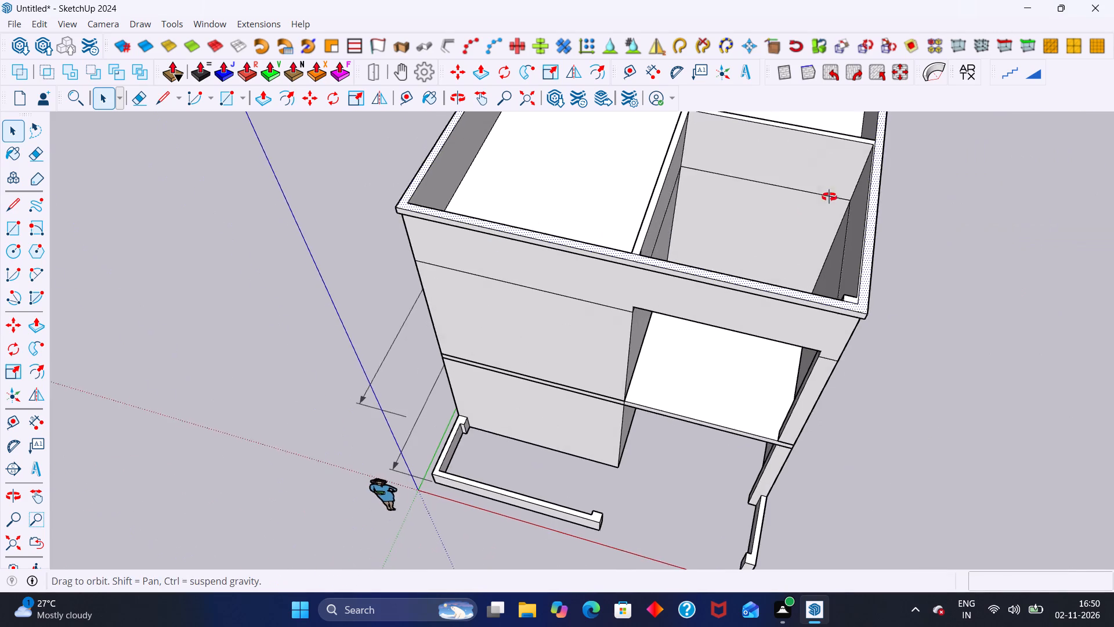
middle_click_drag(829, 197, 782, 202)
middle_click_drag(828, 229, 777, 239)
scroll(913, 268, "up", 6)
middle_click_drag(867, 215, 858, 298)
scroll(857, 301, "down", 1)
middle_click_drag(858, 298, 857, 301)
scroll(963, 347, "up", 4)
middle_click_drag(917, 289, 1035, 290)
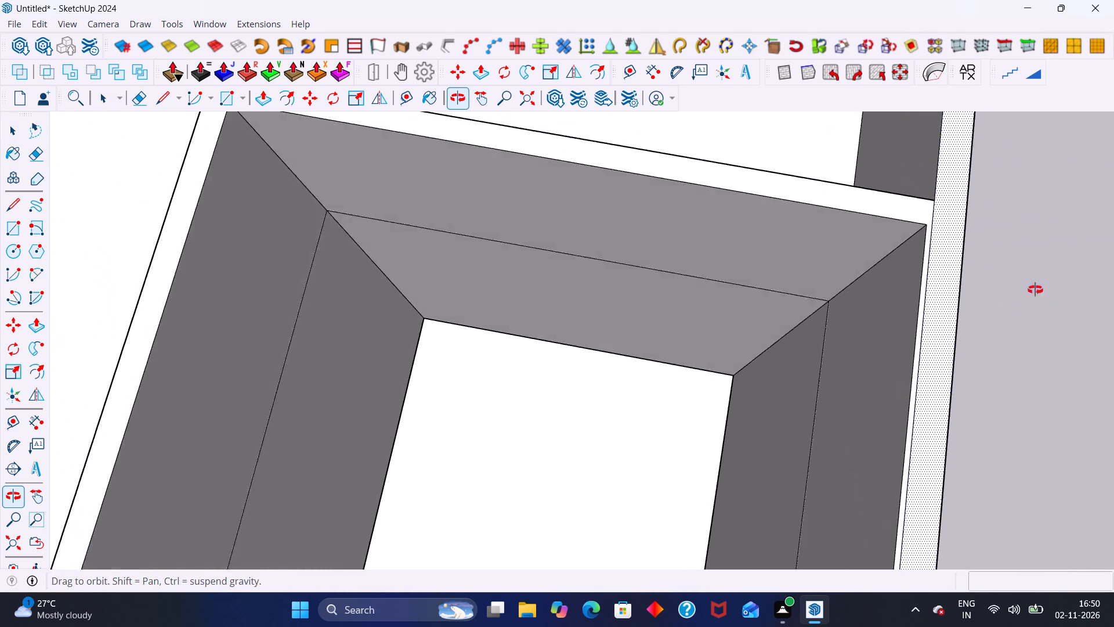
middle_click_drag(1035, 290, 1038, 292)
scroll(918, 200, "up", 7)
scroll(940, 152, "up", 1)
middle_click_drag(940, 152, 878, 157)
left_click(889, 195)
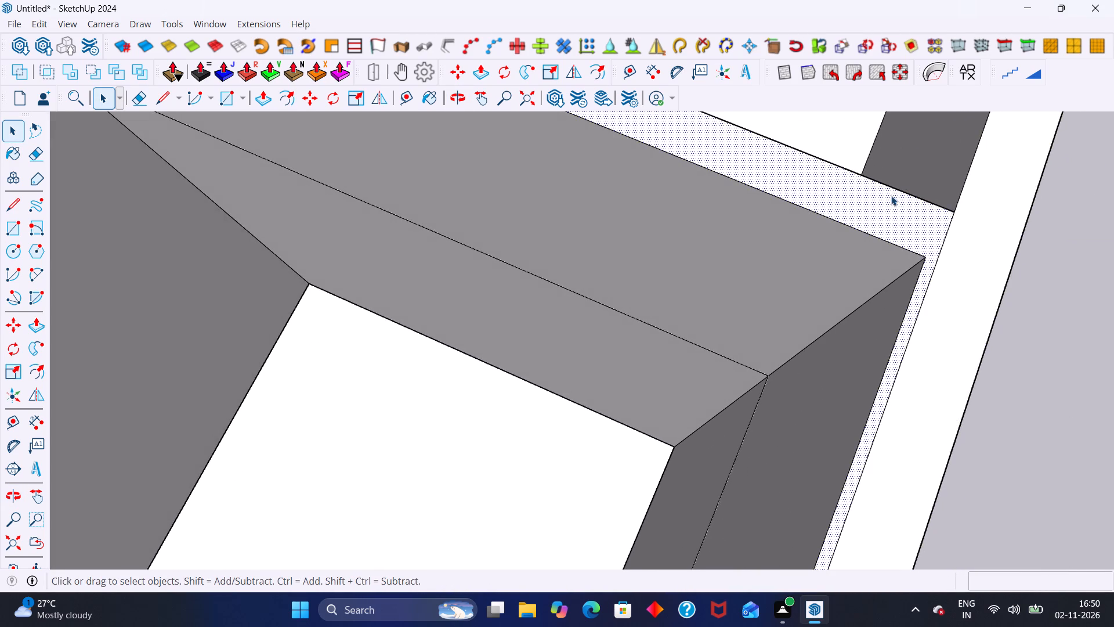
scroll(858, 208, "down", 15)
scroll(761, 229, "down", 2)
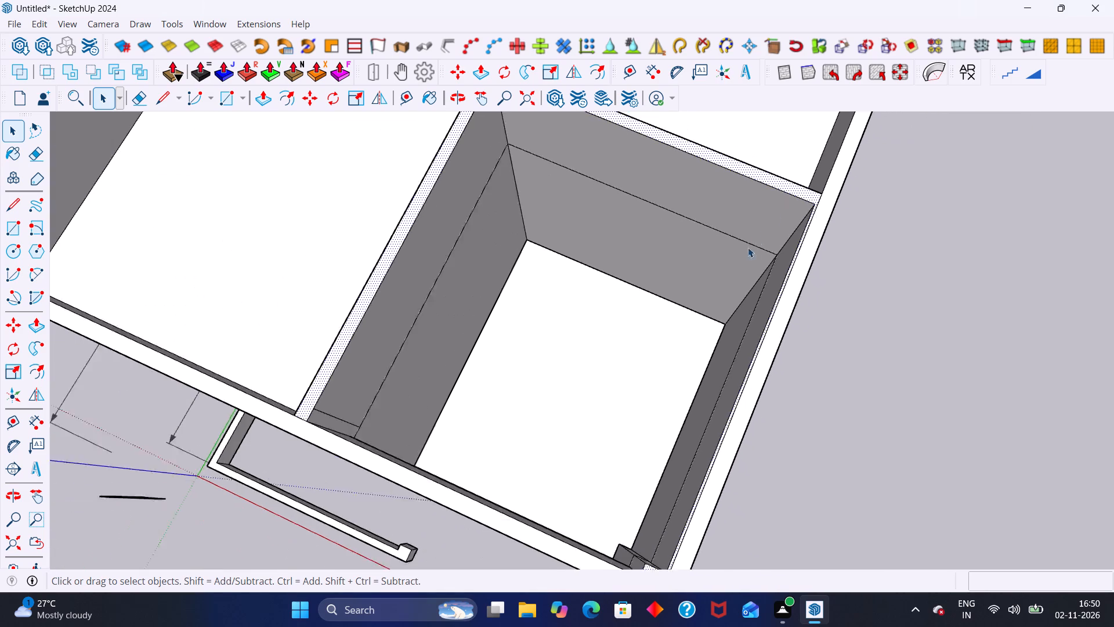
scroll(748, 247, "down", 4)
scroll(638, 227, "down", 2)
middle_click_drag(614, 275, 594, 163)
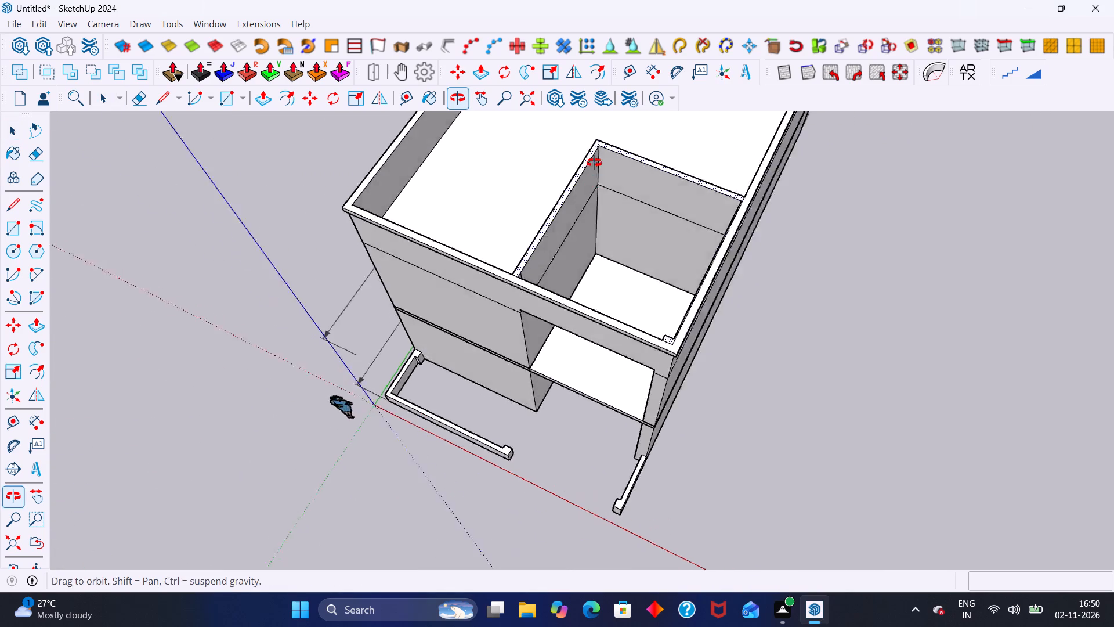
middle_click_drag(594, 163, 589, 125)
middle_click_drag(633, 264, 710, 187)
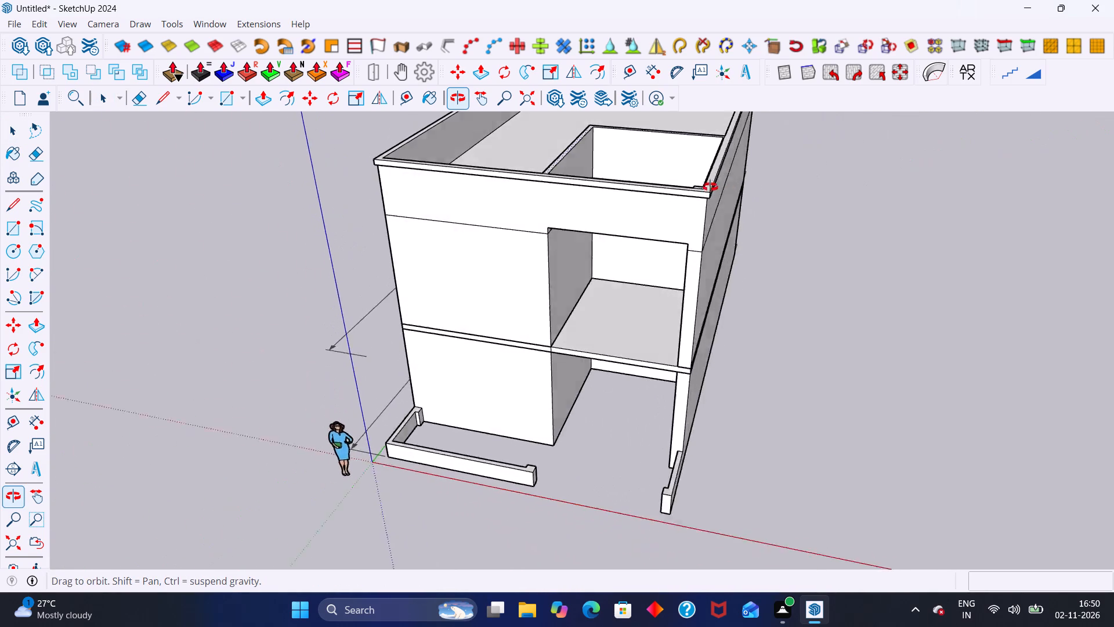
middle_click_drag(710, 187, 737, 184)
scroll(576, 208, "up", 3)
middle_click_drag(574, 208, 609, 146)
middle_click_drag(600, 179, 578, 320)
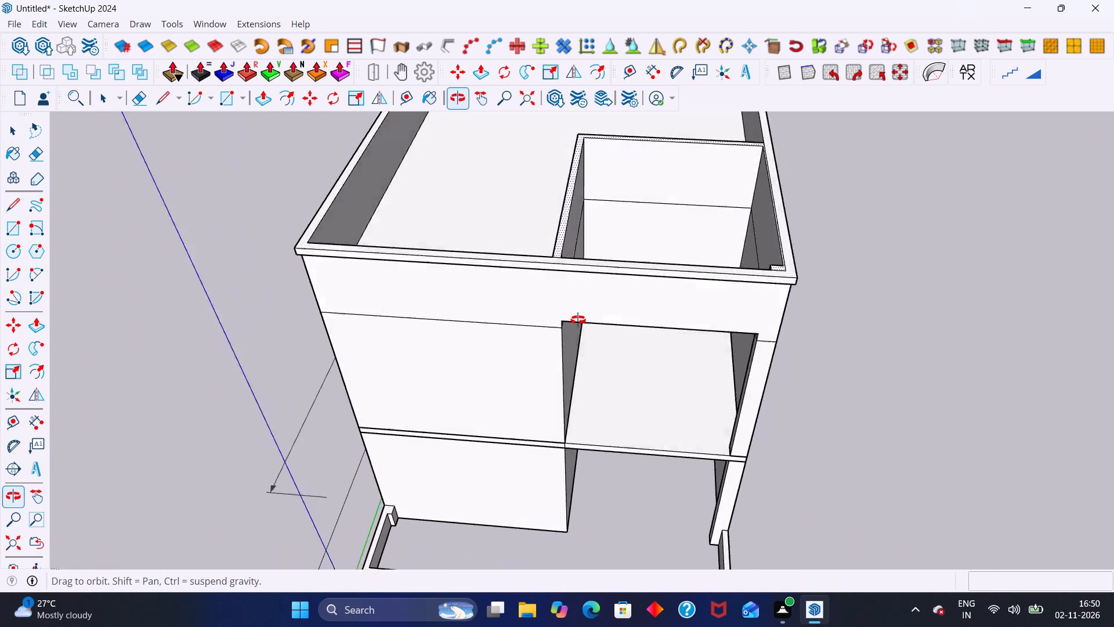
middle_click_drag(578, 320, 407, 283)
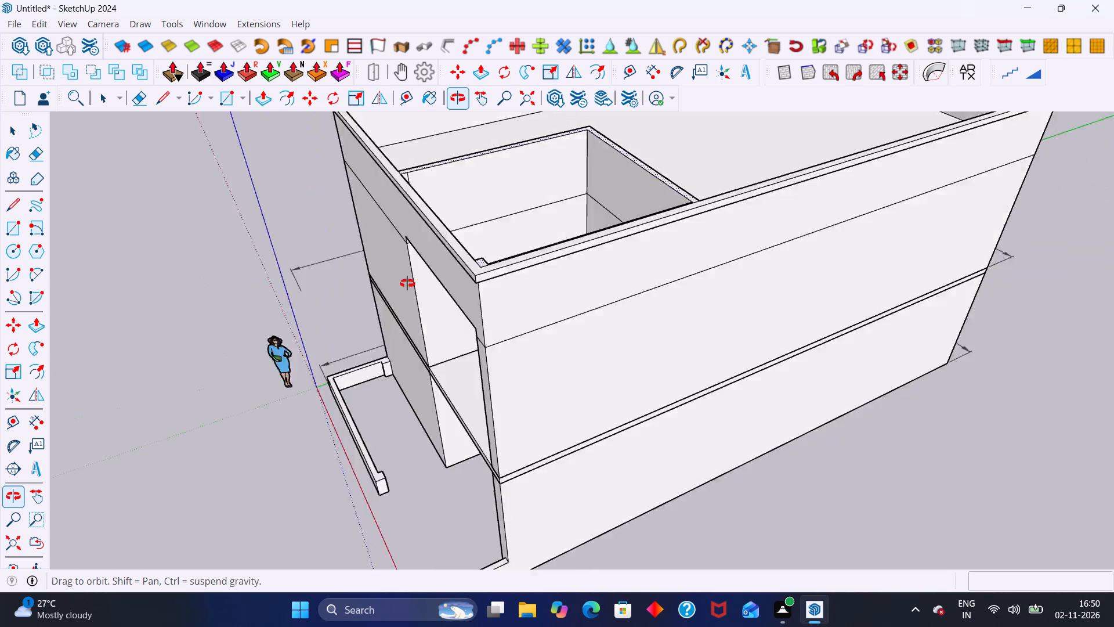
middle_click_drag(407, 283, 529, 212)
Draw a vertical 3' 7" line on the front parapet face from the front opening's upper corner to the coping's underside.
scroll(526, 230, "up", 12)
scroll(516, 208, "down", 2)
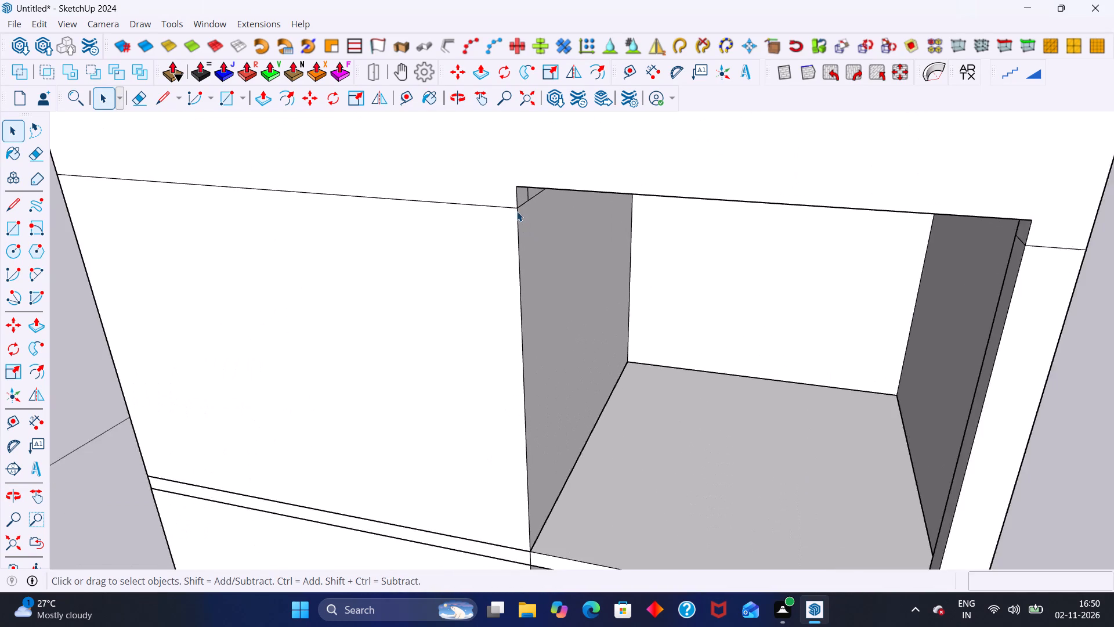
scroll(517, 211, "down", 8)
key("l")
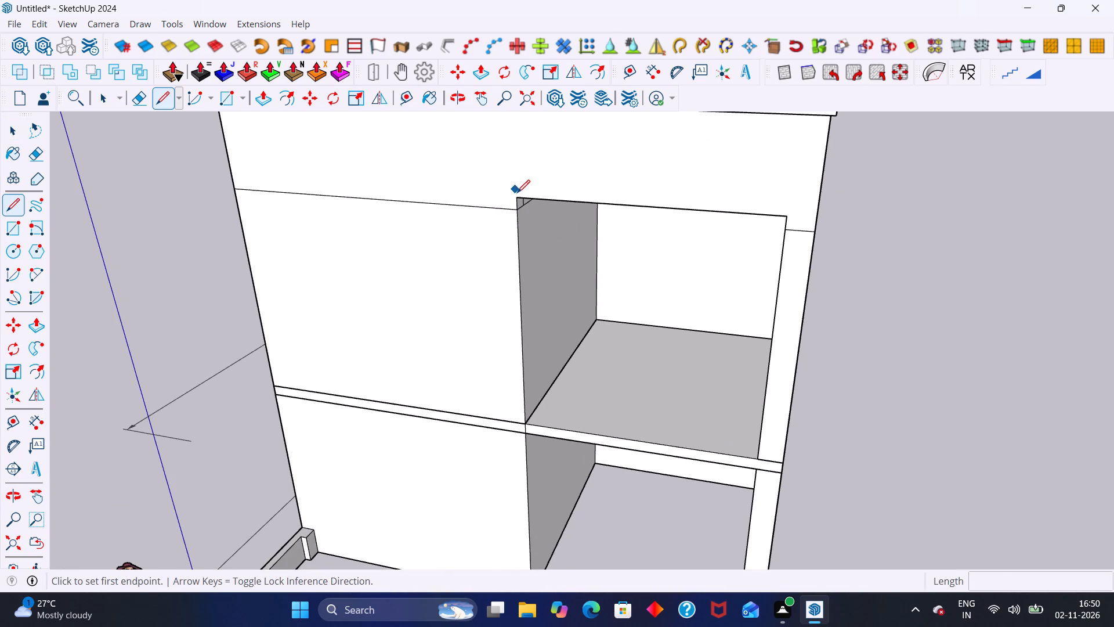
left_click(518, 197)
scroll(520, 182, "down", 7)
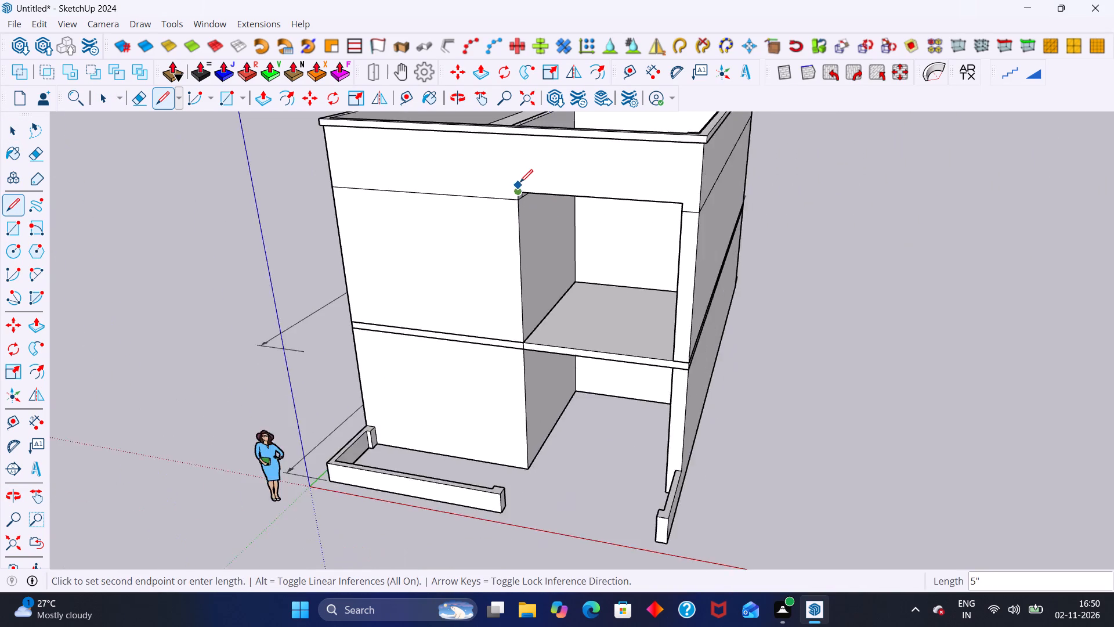
scroll(520, 182, "down", 2)
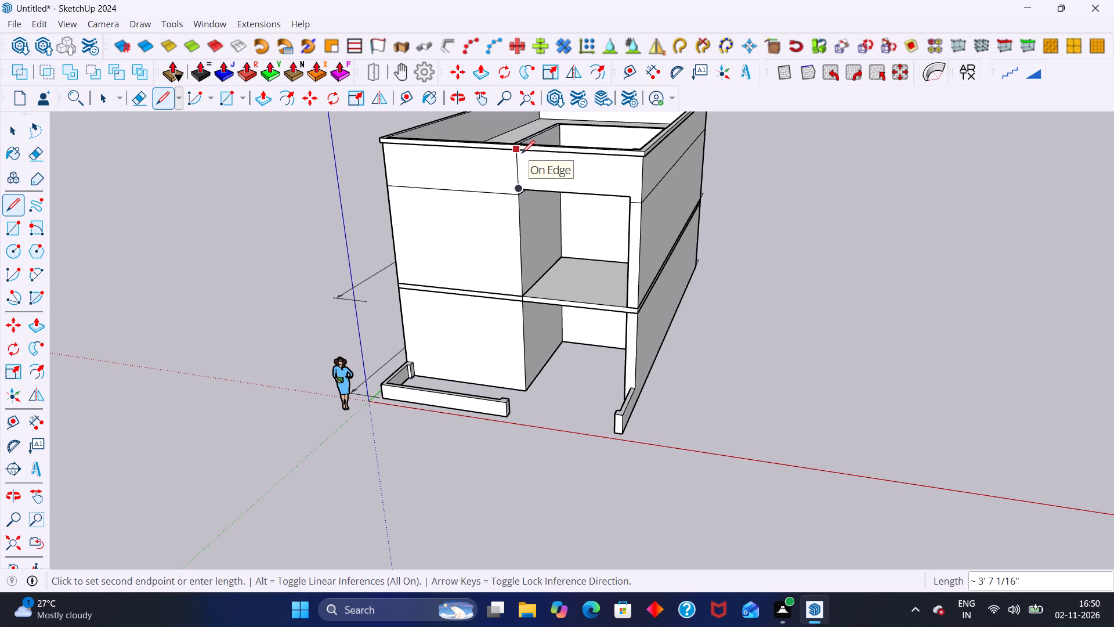
scroll(522, 153, "up", 18)
scroll(553, 226, "down", 8)
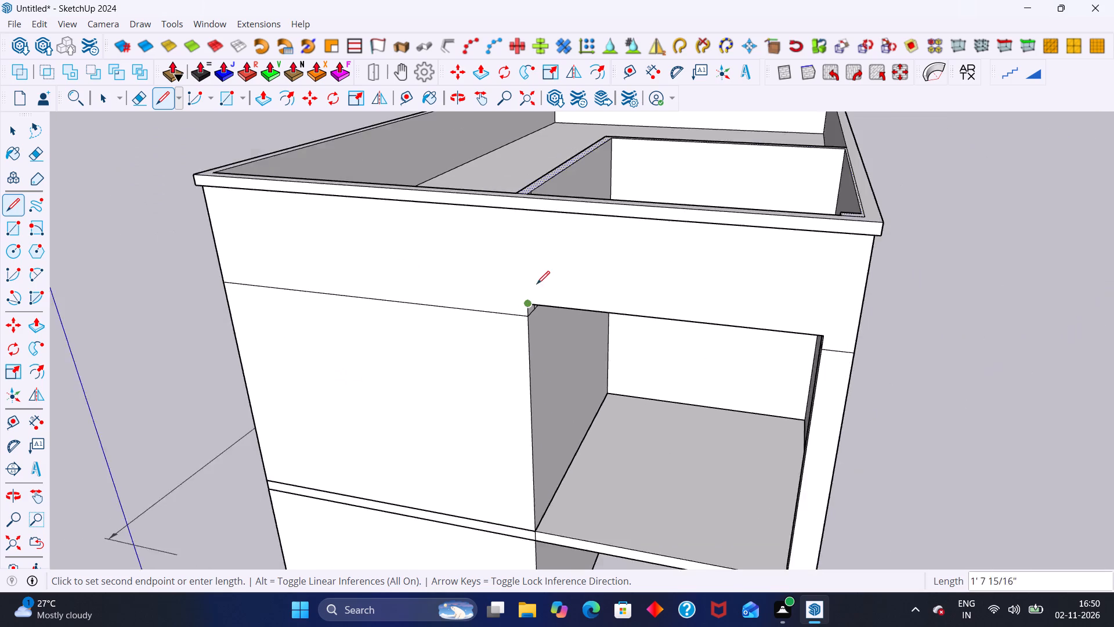
scroll(537, 284, "down", 7)
middle_click_drag(541, 262, 526, 193)
scroll(513, 157, "up", 12)
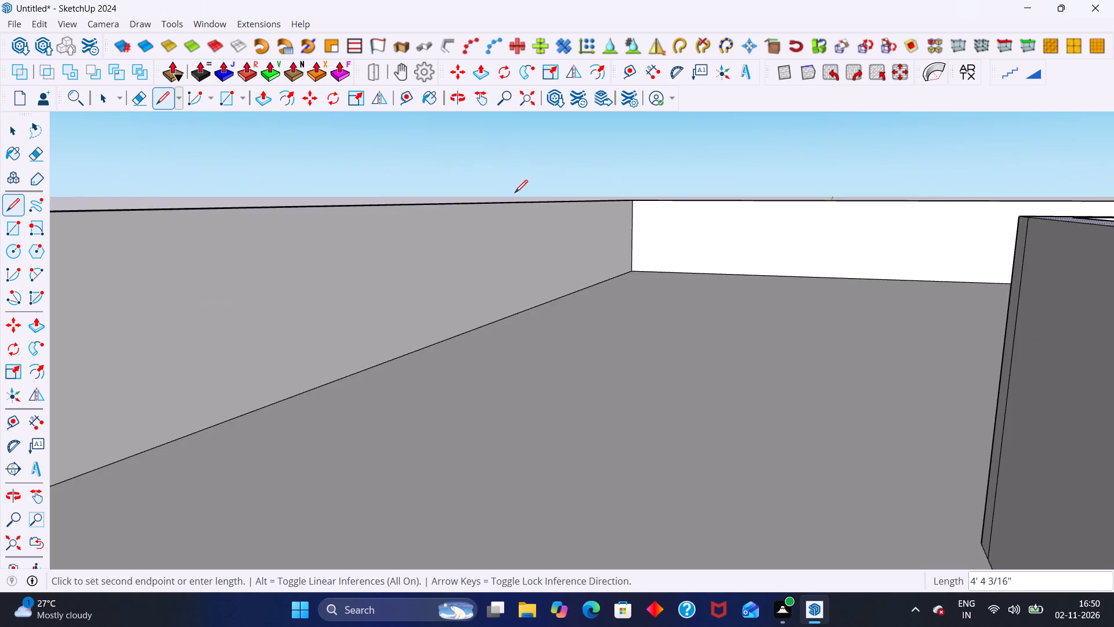
scroll(515, 193, "up", 2)
scroll(512, 195, "down", 7)
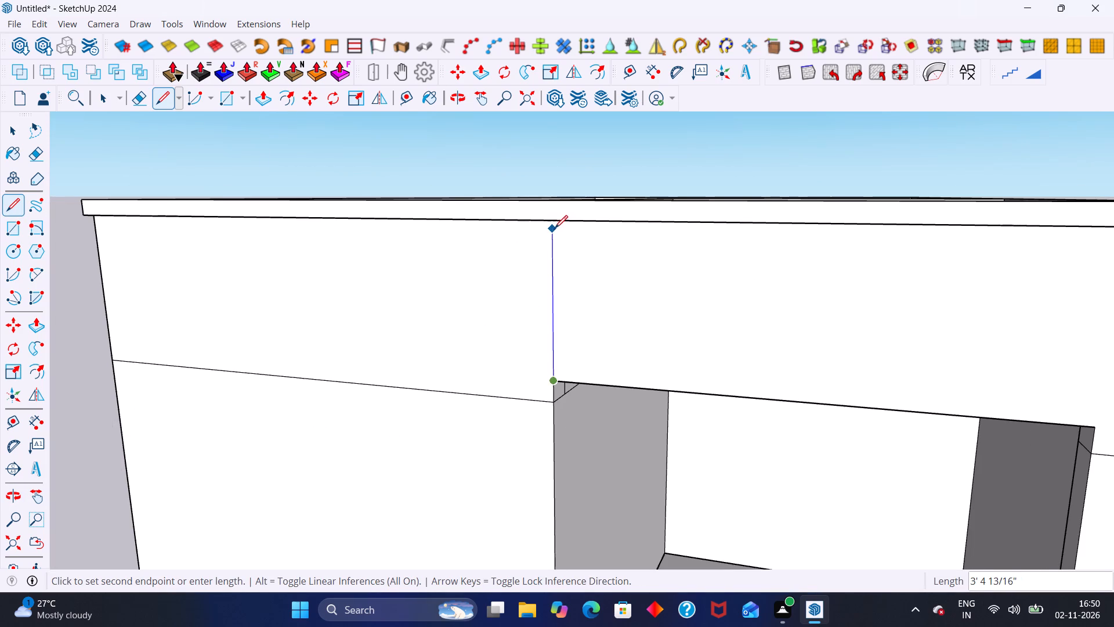
scroll(556, 228, "up", 11)
middle_click_drag(556, 227, 572, 172)
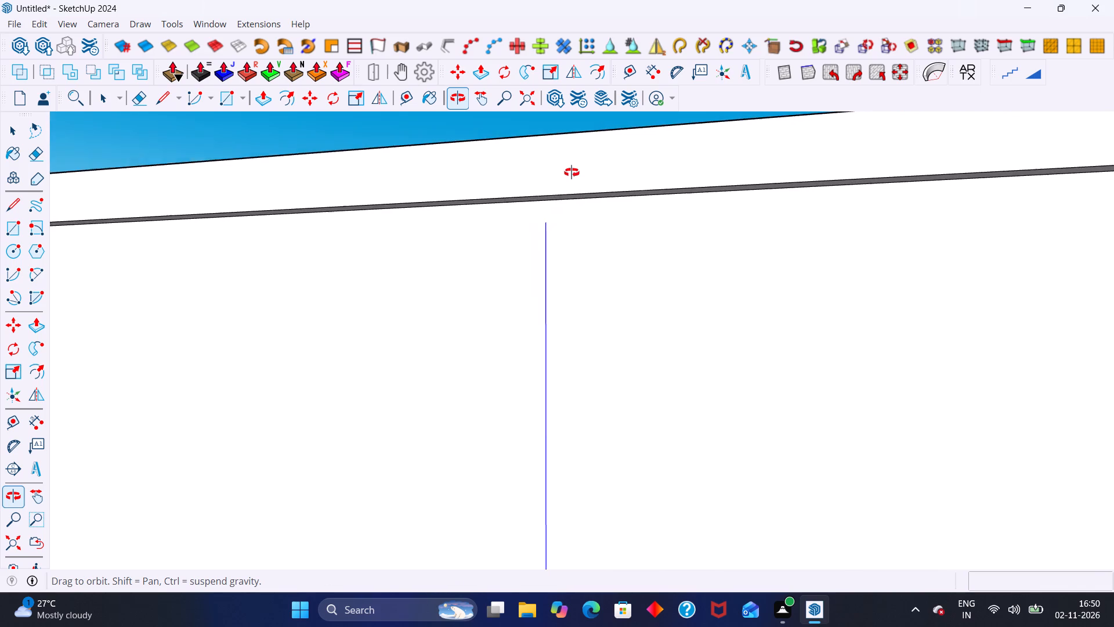
middle_click_drag(572, 172, 572, 171)
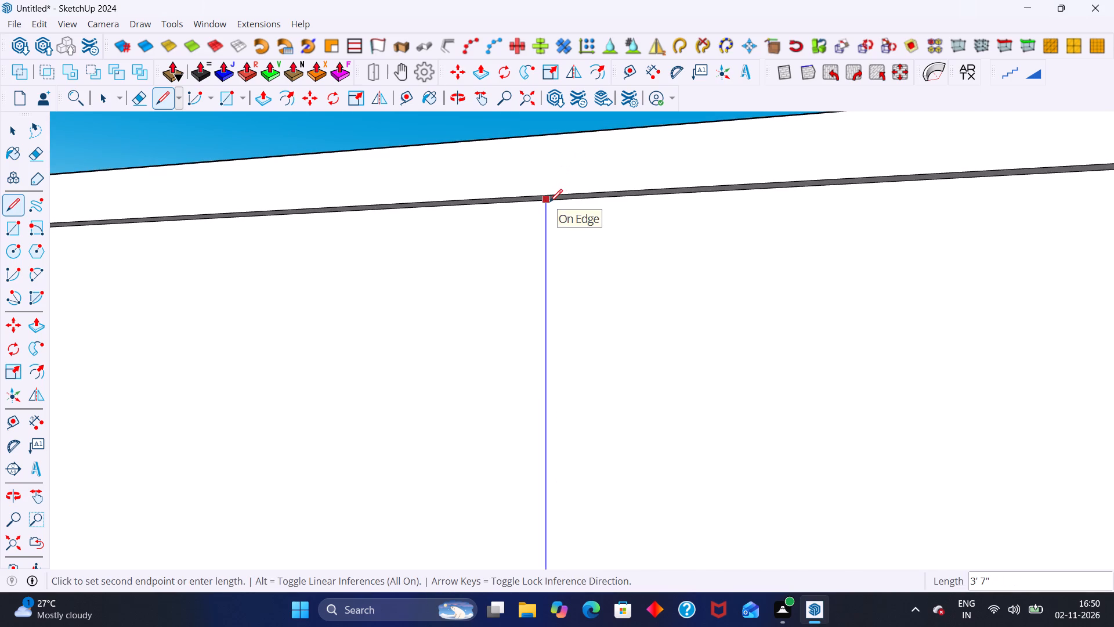
left_click(549, 202)
scroll(552, 206, "down", 18)
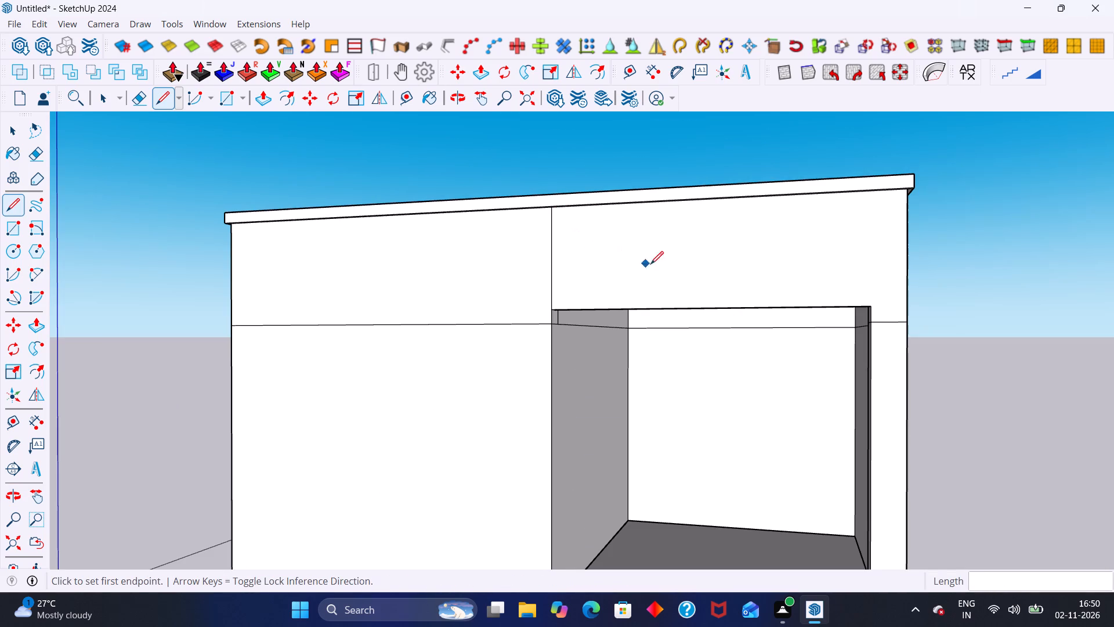
Push/Pull the front parapet panel above the opening 4" inward and delete the remaining panel face.
key("space")
left_click(661, 256)
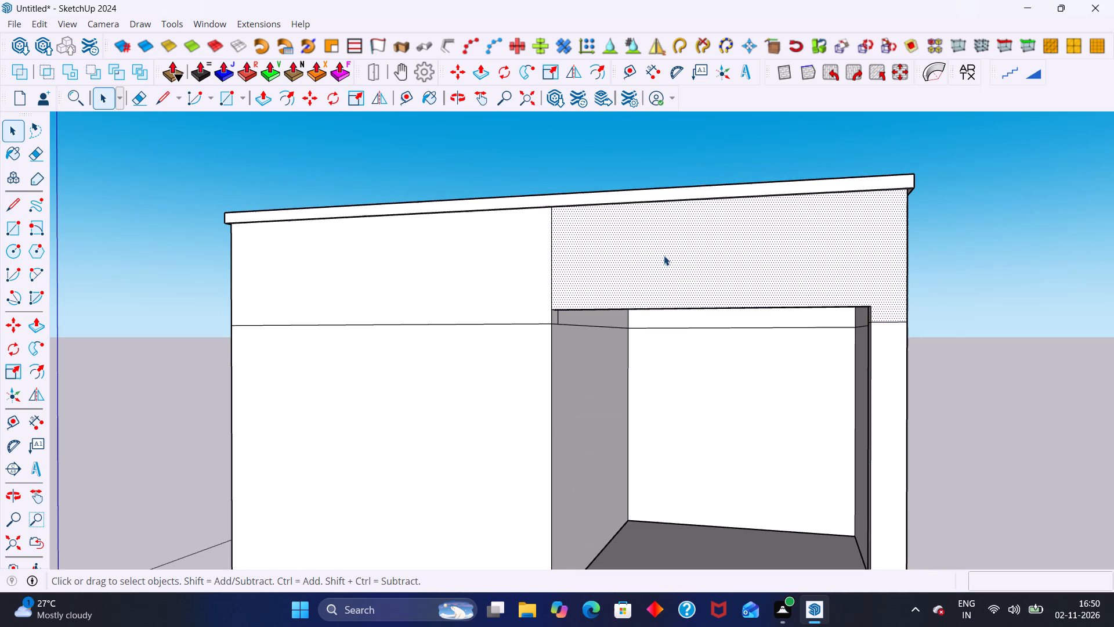
key("p")
left_click(664, 255)
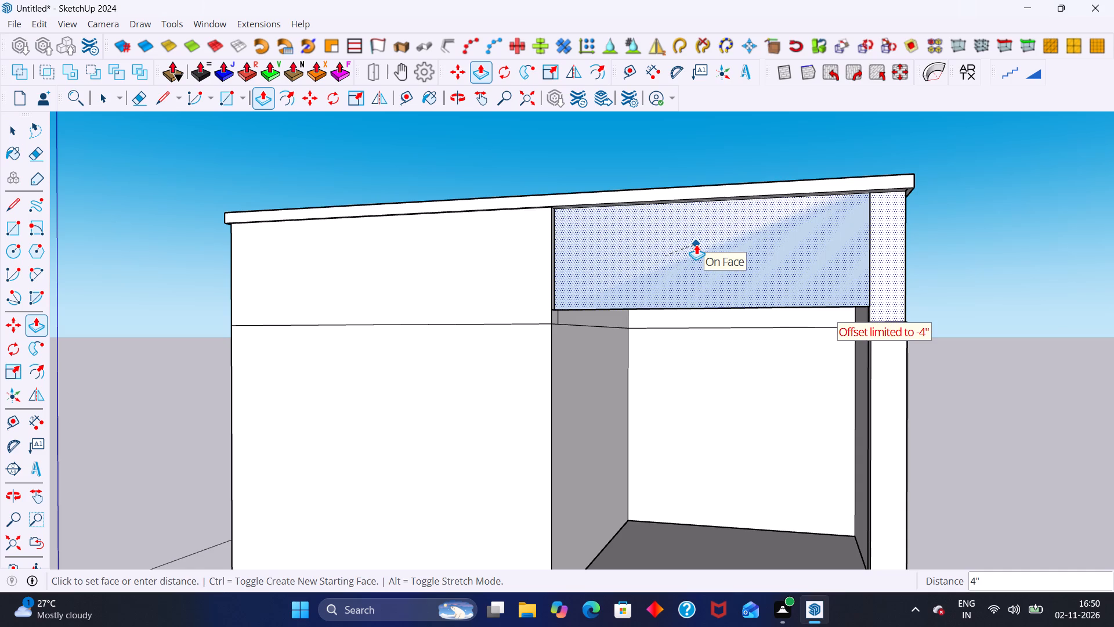
left_click(696, 244)
key("space")
left_click(716, 245)
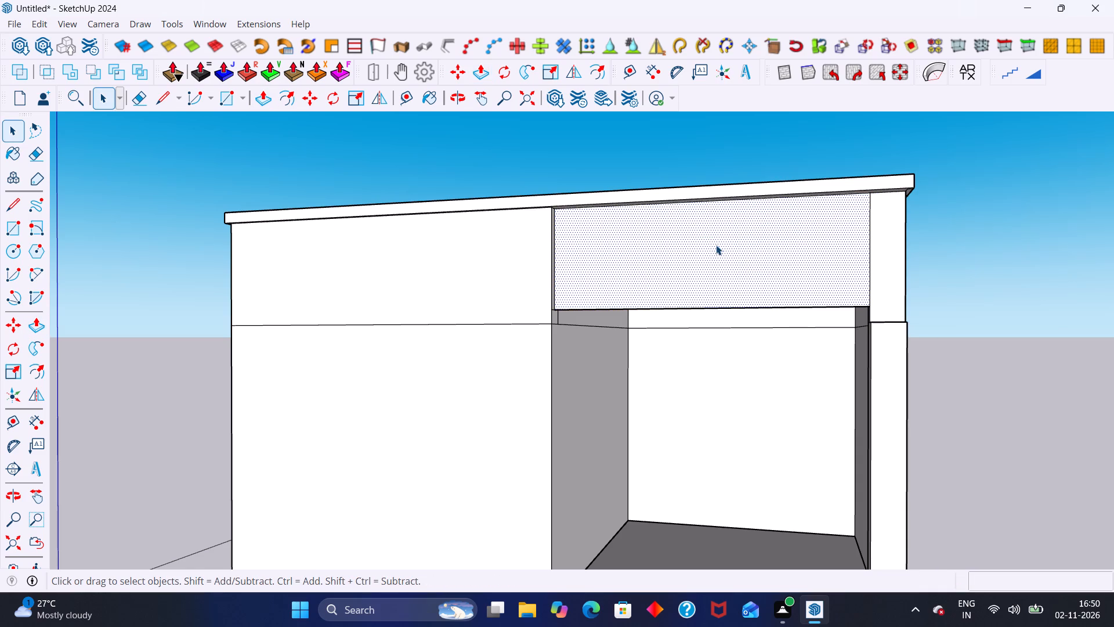
key("Delete")
Delete the leftover edges across the opened parapet gap and on the adjoining inner wall beneath the coping.
scroll(716, 245, "down", 2)
middle_click_drag(716, 245, 602, 283)
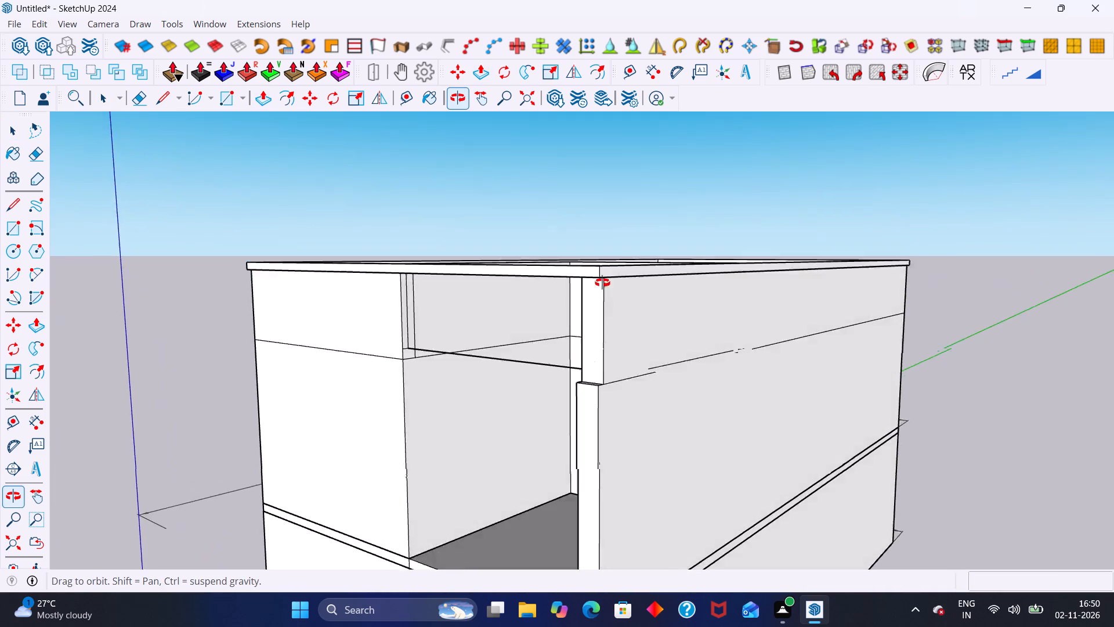
middle_click_drag(602, 283, 613, 312)
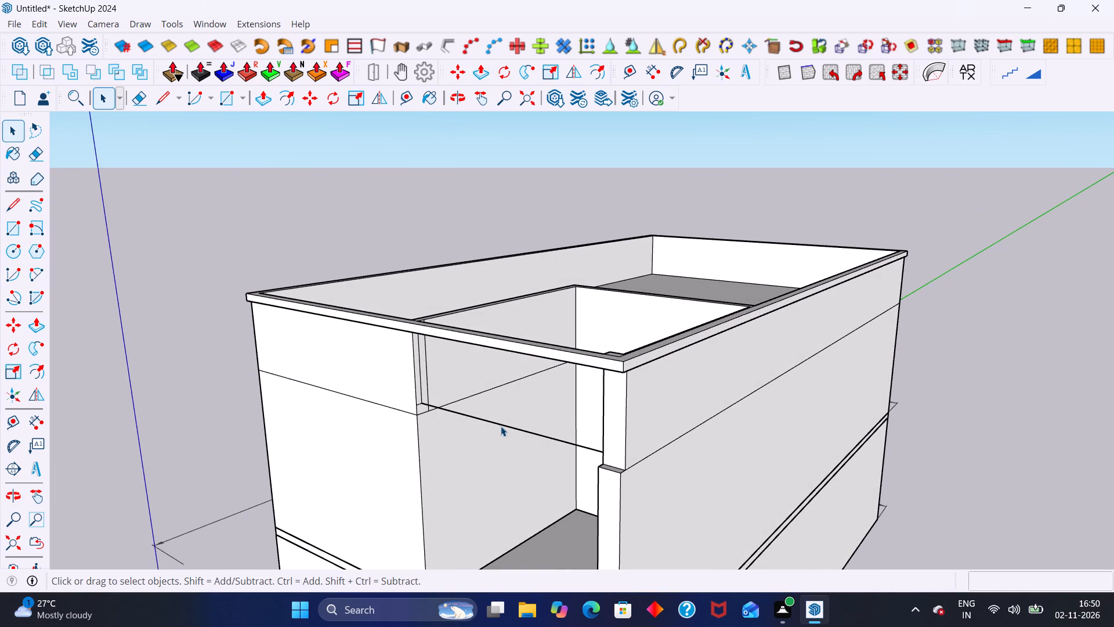
left_click(503, 422)
double_click(508, 425)
key("Delete")
left_click(428, 397)
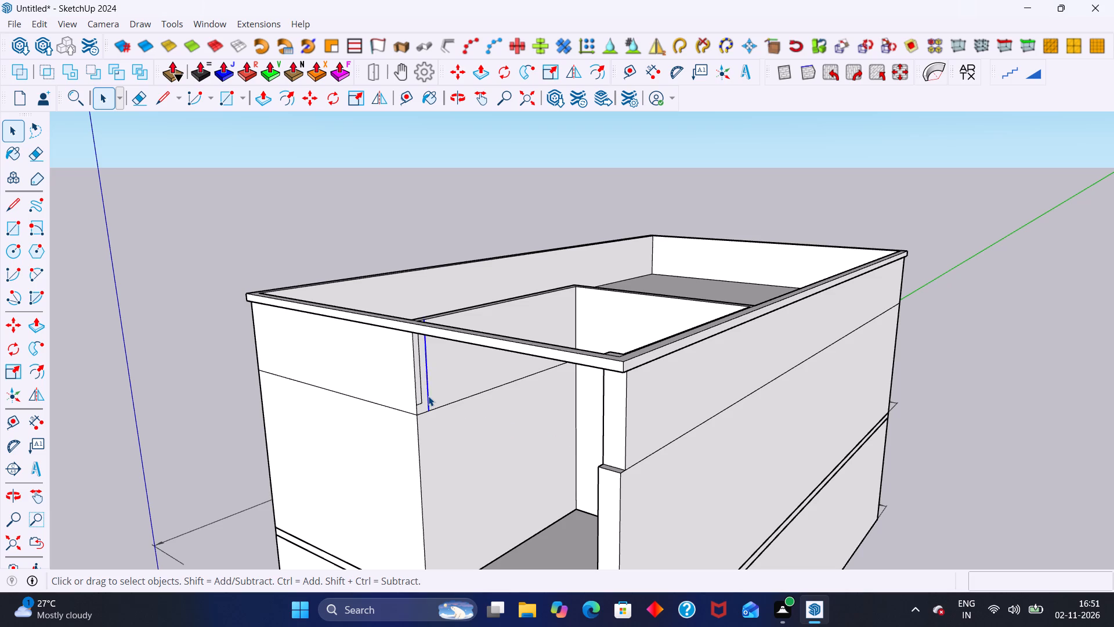
key("Delete")
left_click(421, 394)
key("Delete")
left_click(421, 402)
key("Delete")
Push/Pull the parapet end strip at the opening's outer corner back about 4 7/8", and its inner portion another 1 3/4".
middle_click_drag(549, 399, 793, 366)
scroll(1081, 291, "up", 2)
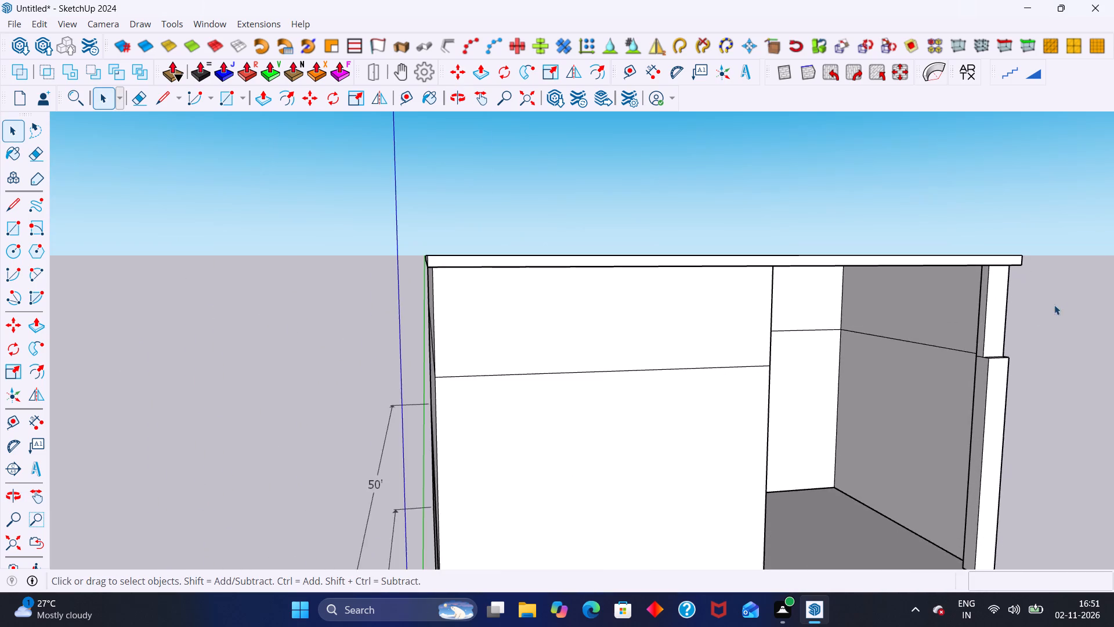
middle_click_drag(993, 344, 935, 349)
left_click(960, 344)
left_click(971, 343)
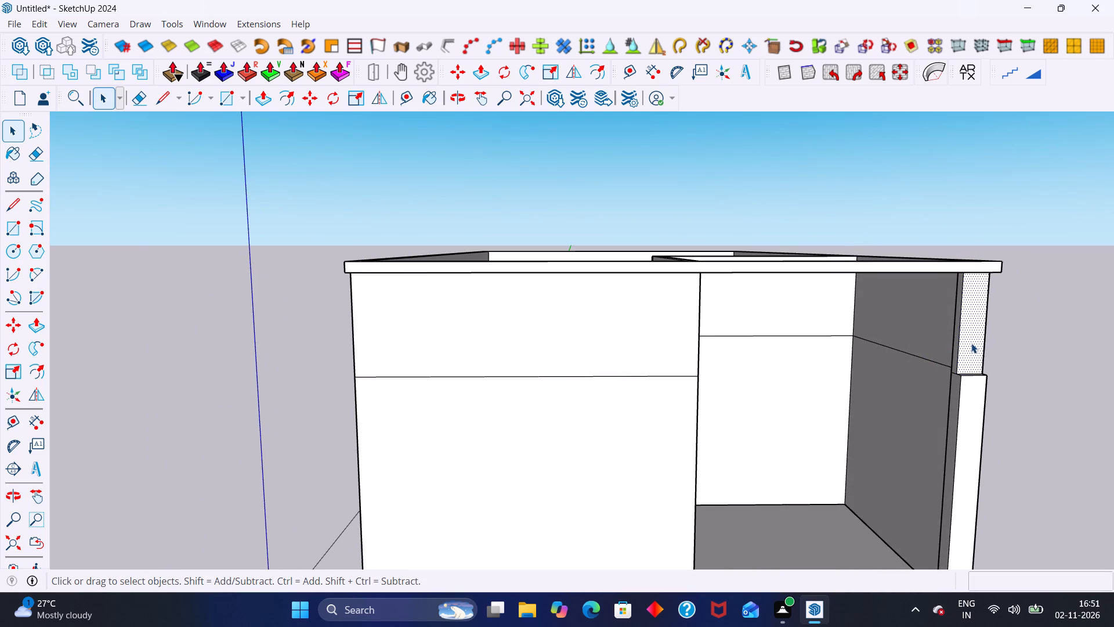
key("p")
left_click(971, 343)
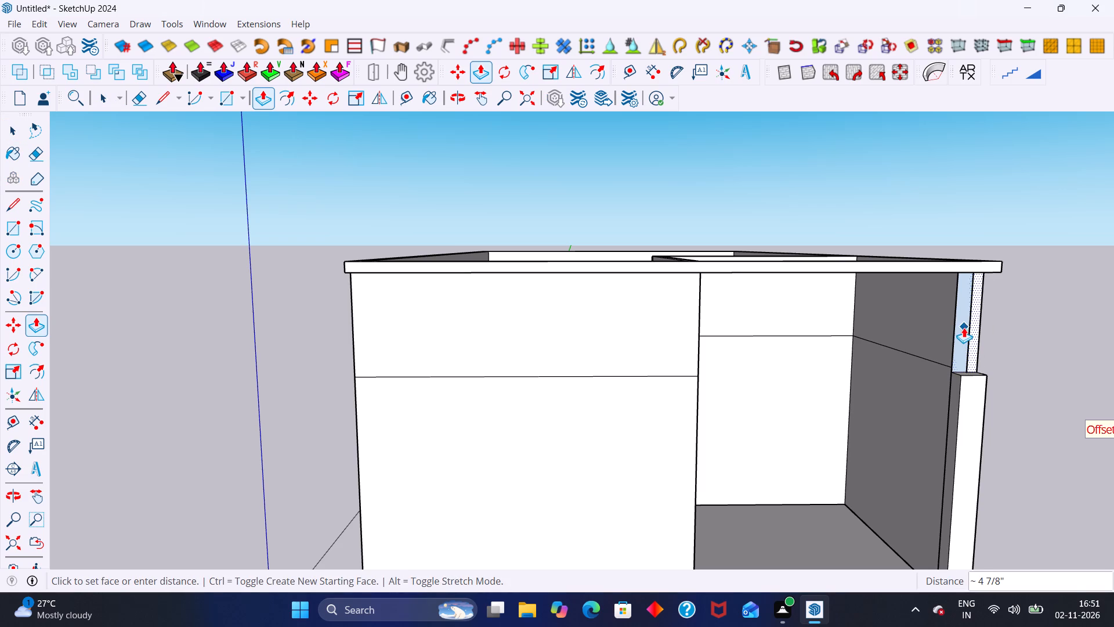
left_click(963, 327)
middle_click_drag(958, 325, 675, 350)
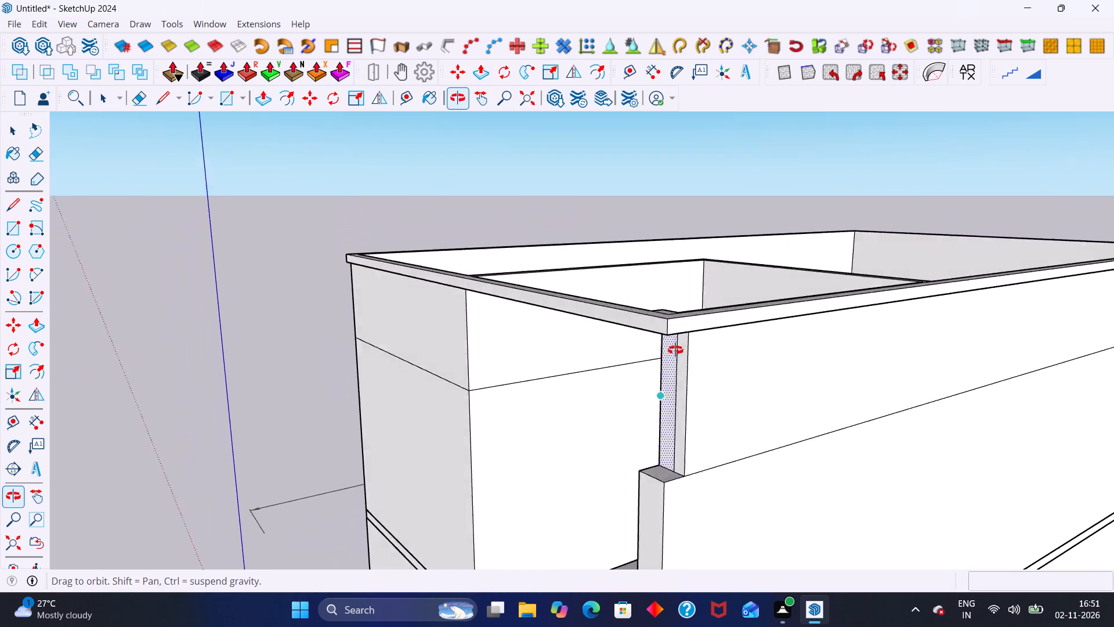
middle_click_drag(675, 350, 740, 340)
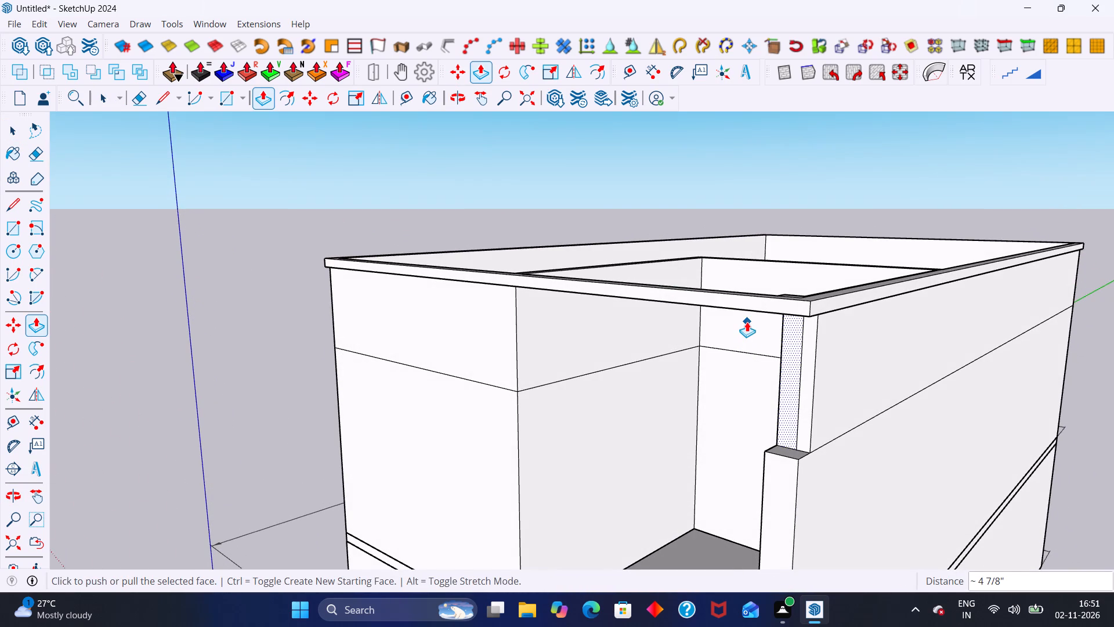
left_click(789, 351)
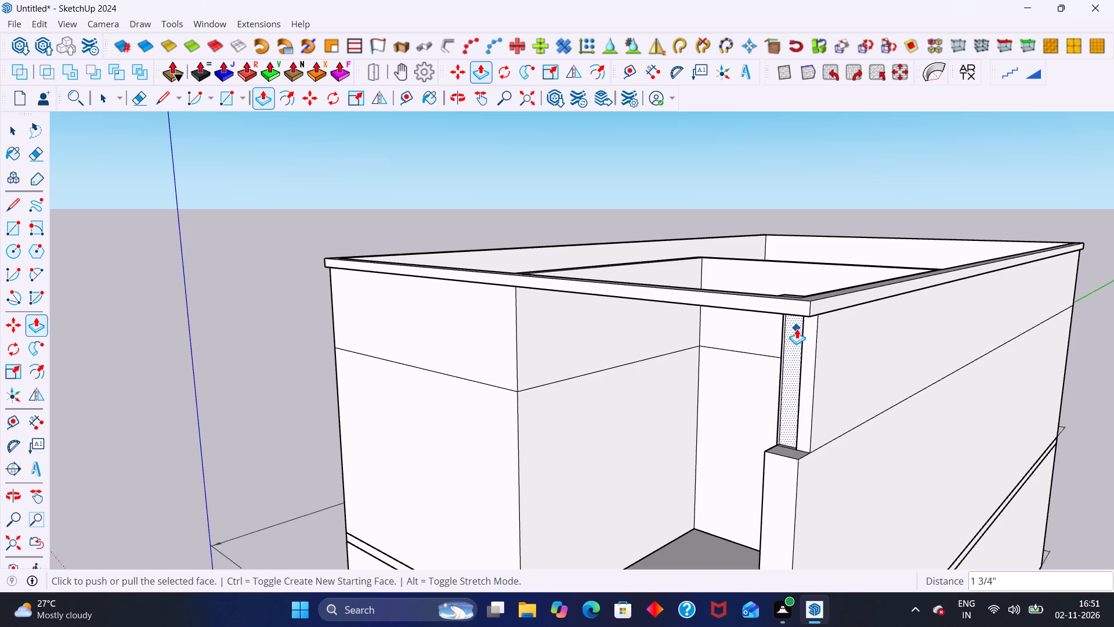
Delete the recessed strip face and its leftover vertical edges at the side parapet's front end.
key("space")
middle_click_drag(797, 329, 933, 348)
scroll(860, 370, "up", 7)
left_click(818, 356)
left_click(823, 356)
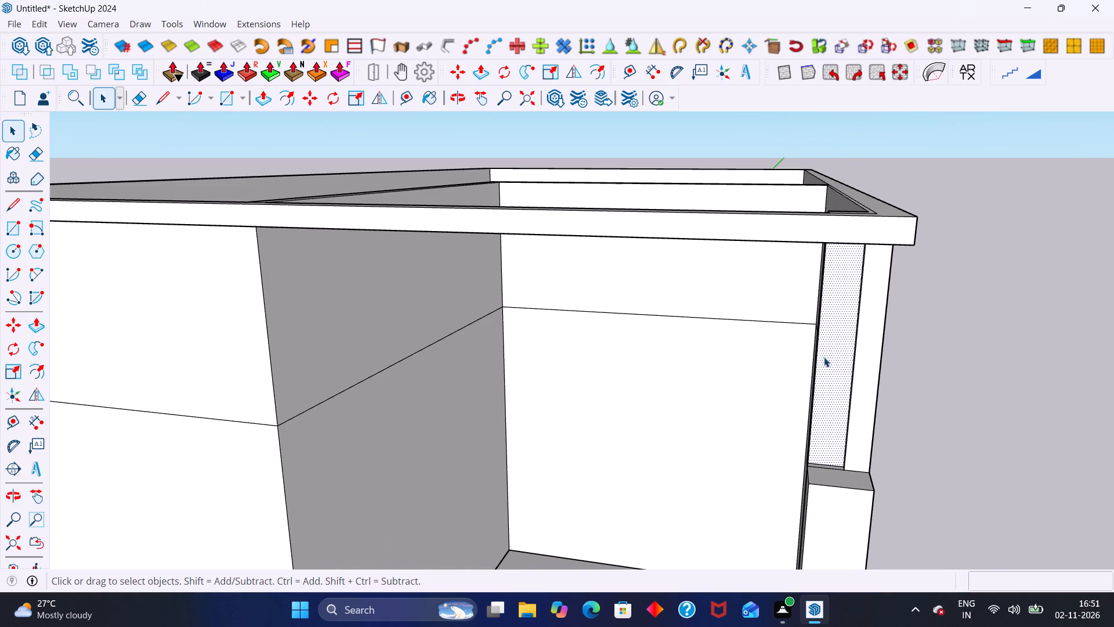
key("Delete")
left_click(815, 358)
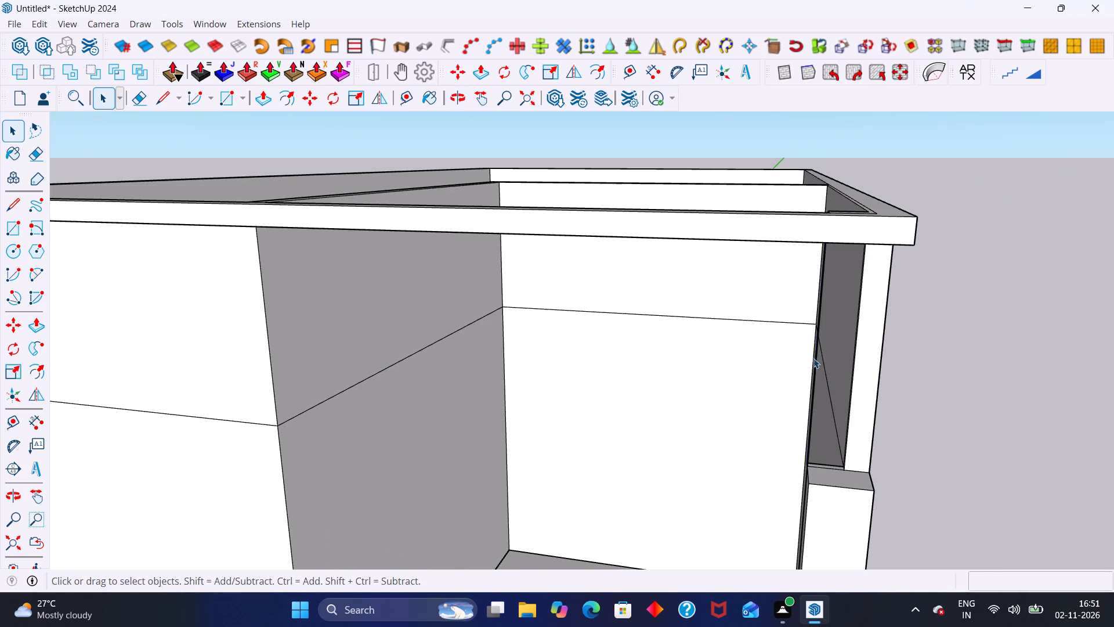
key("Delete")
left_click(815, 363)
key("Delete")
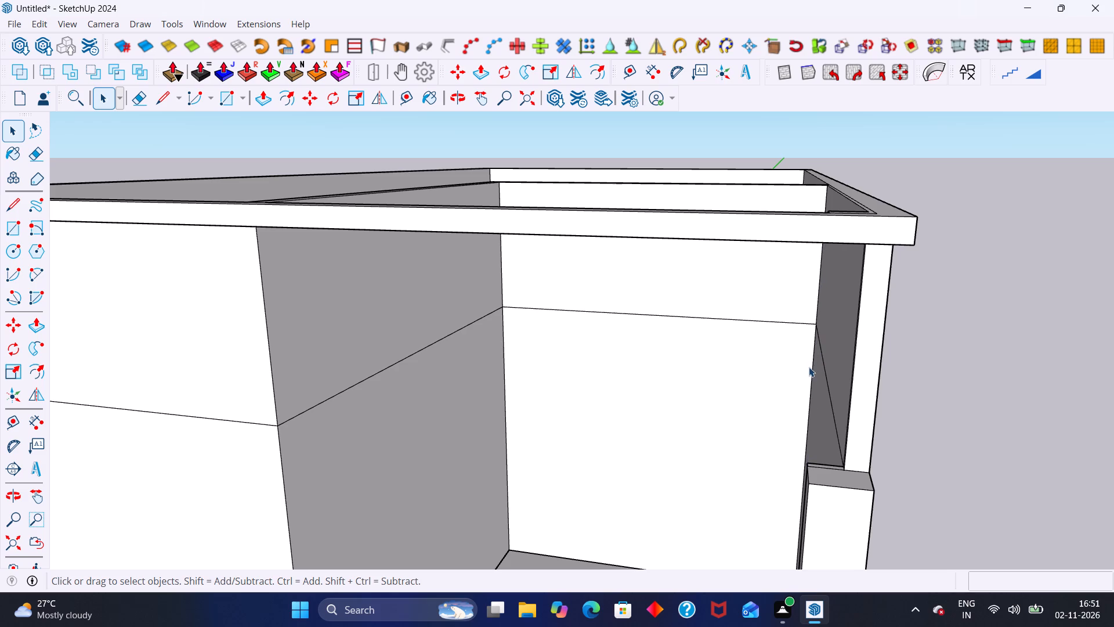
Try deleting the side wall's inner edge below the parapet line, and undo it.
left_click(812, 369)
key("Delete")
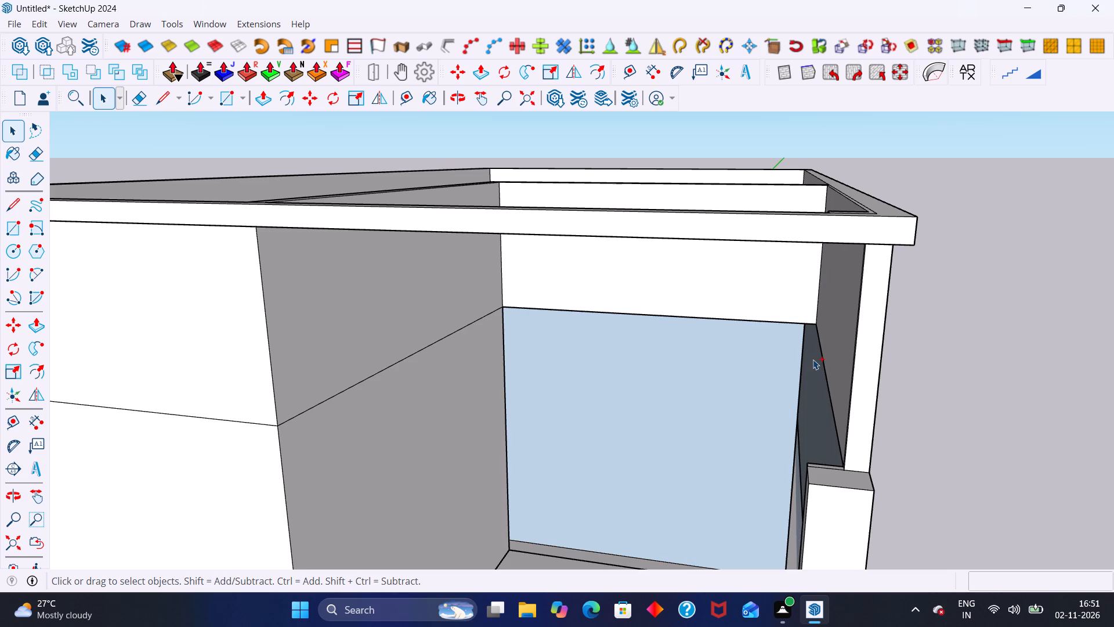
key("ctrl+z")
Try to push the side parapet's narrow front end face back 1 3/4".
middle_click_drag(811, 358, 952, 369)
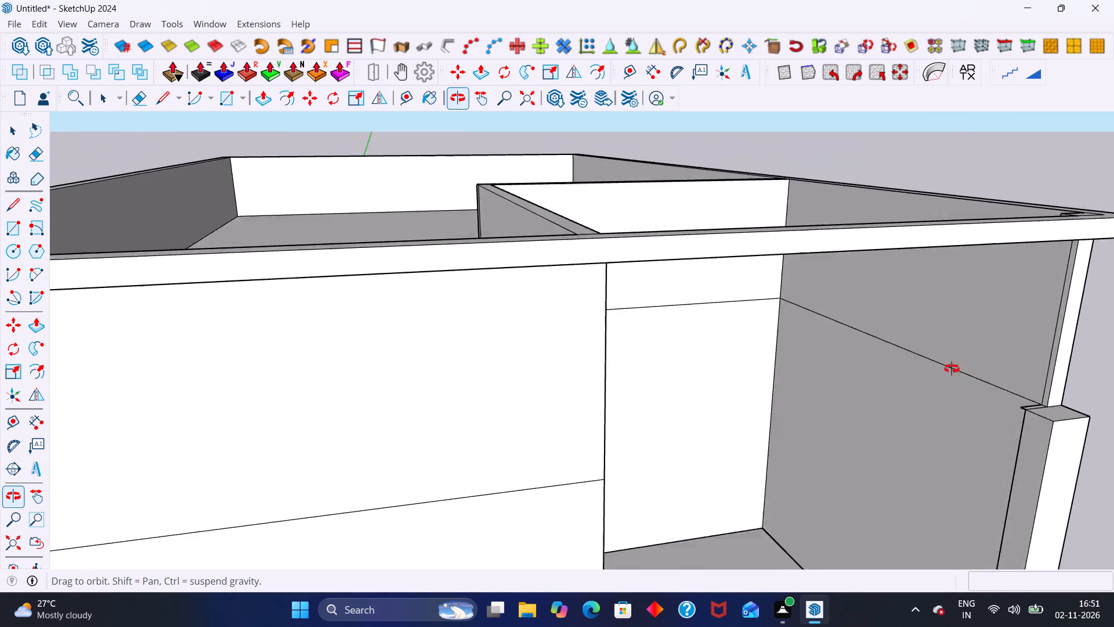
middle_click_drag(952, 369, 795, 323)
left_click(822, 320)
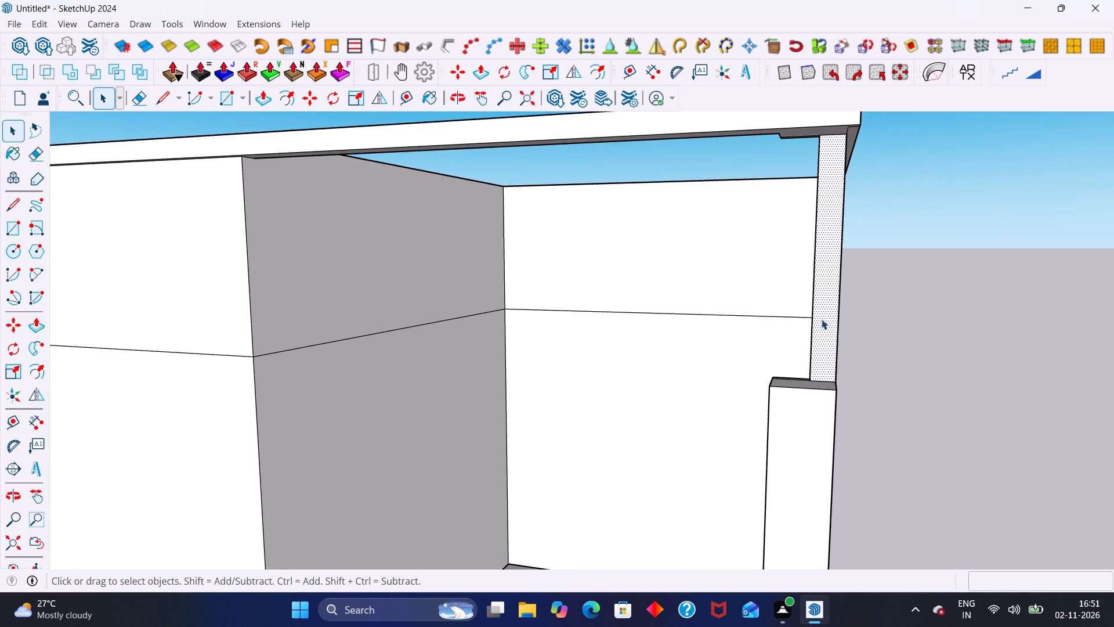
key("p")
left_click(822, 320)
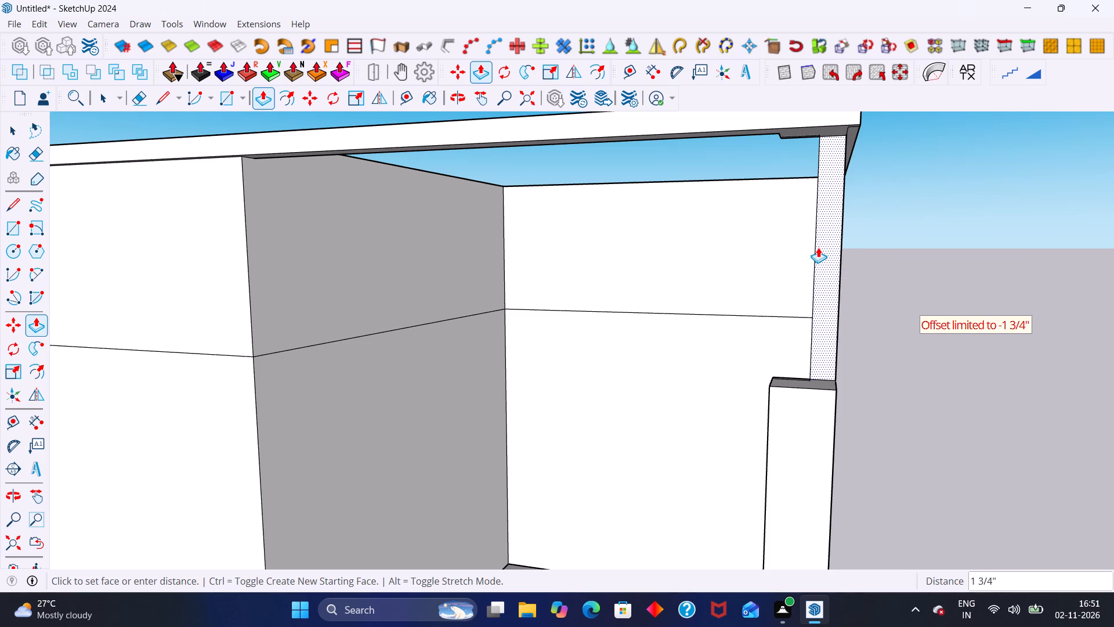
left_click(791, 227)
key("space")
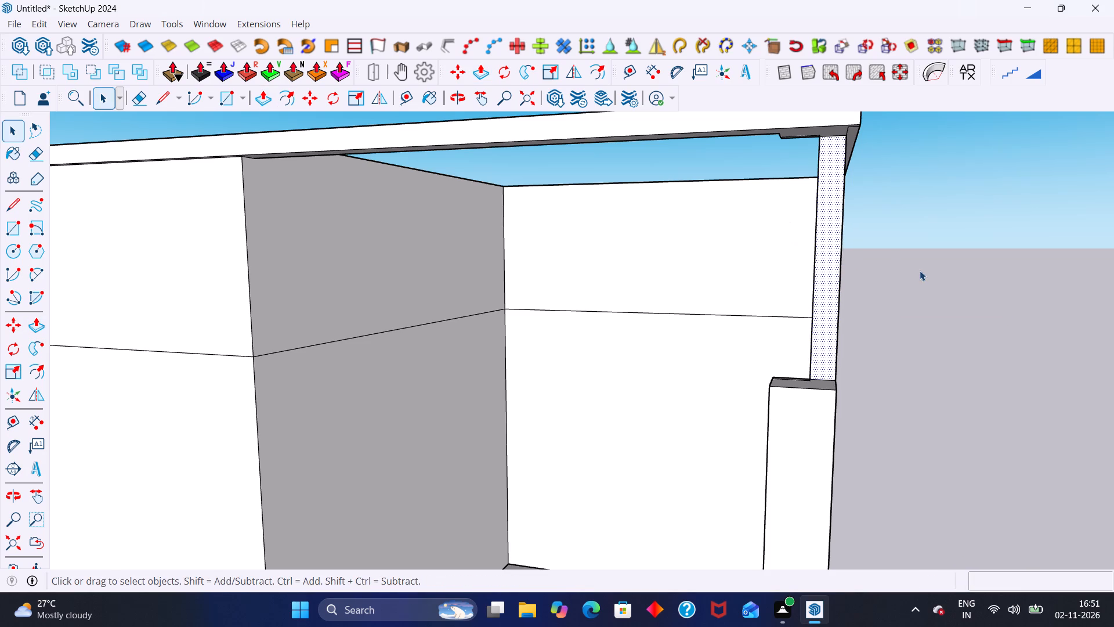
Push/Pull the side parapet's front end face back beneath the coping to near the roof opening's rear parapet.
middle_click_drag(913, 270, 762, 309)
scroll(649, 287, "down", 4)
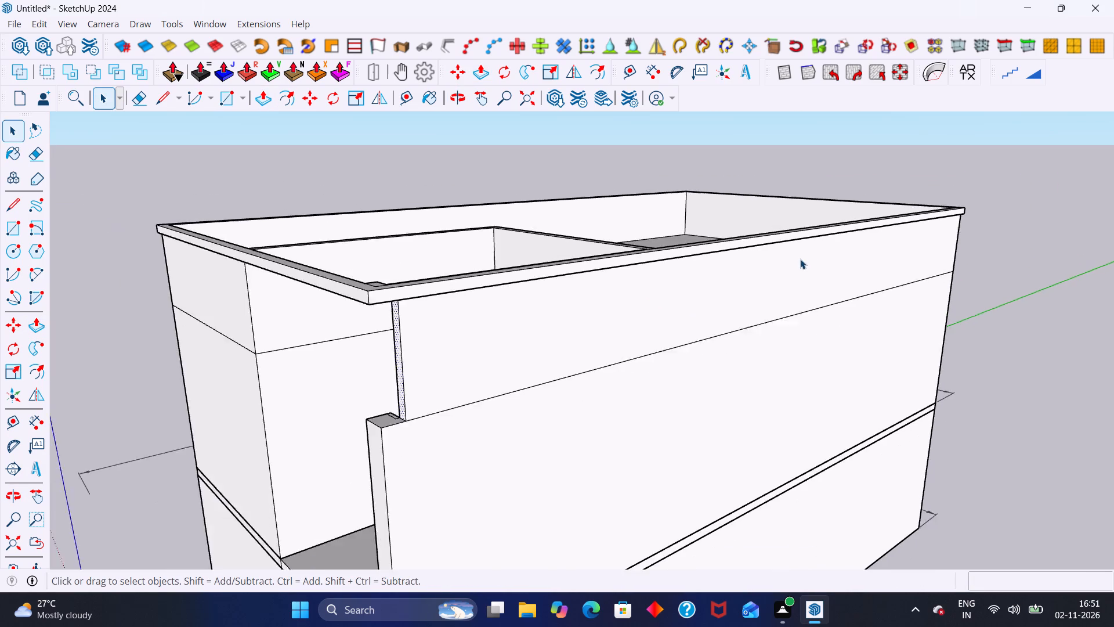
scroll(800, 259, "down", 2)
middle_click_drag(711, 289, 818, 276)
scroll(738, 305, "up", 4)
middle_click_drag(702, 322, 791, 300)
key("p")
left_click(768, 298)
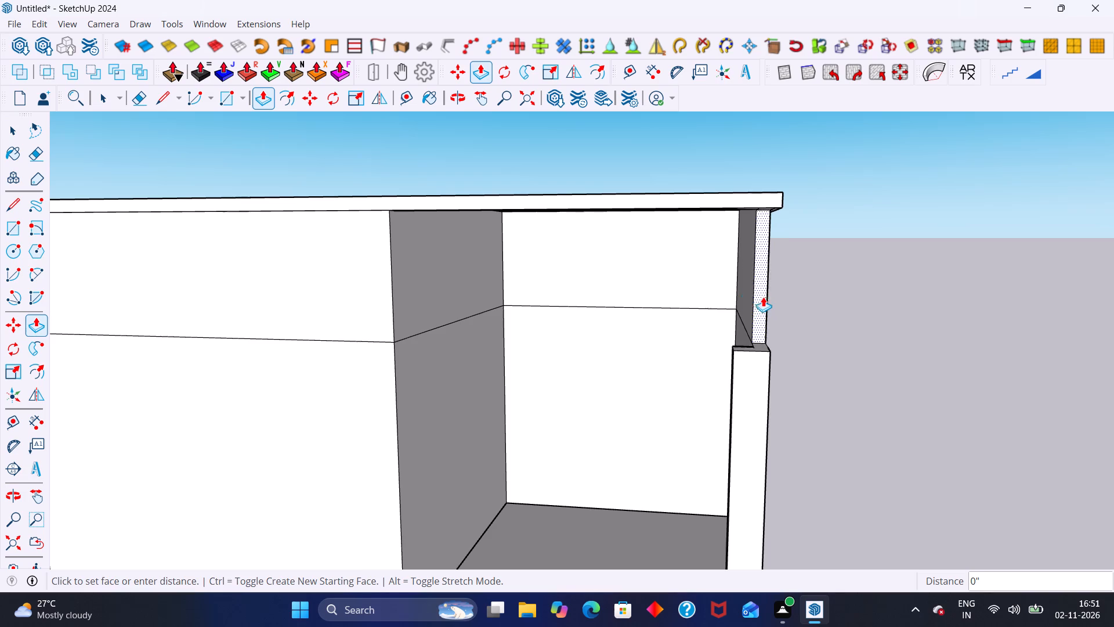
left_click(715, 280)
middle_click_drag(711, 274, 603, 302)
key("space")
Examine the cut-back side parapet and the coping spanning the open front corner.
middle_click_drag(532, 301, 643, 317)
middle_click_drag(637, 317, 586, 290)
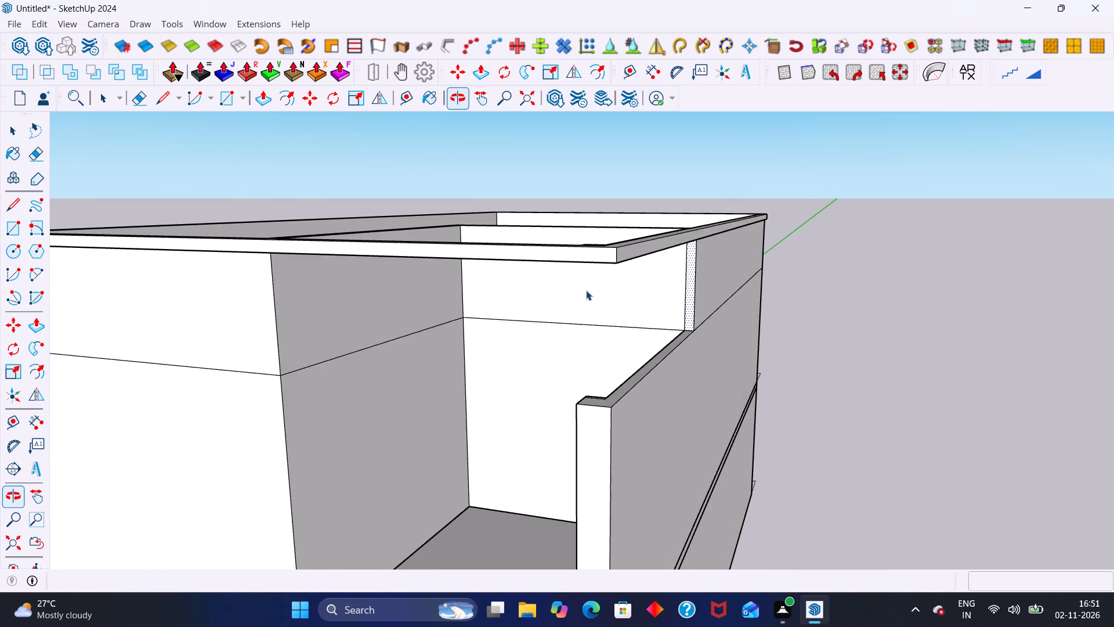
scroll(586, 290, "down", 7)
middle_click_drag(551, 248, 562, 304)
scroll(442, 330, "up", 7)
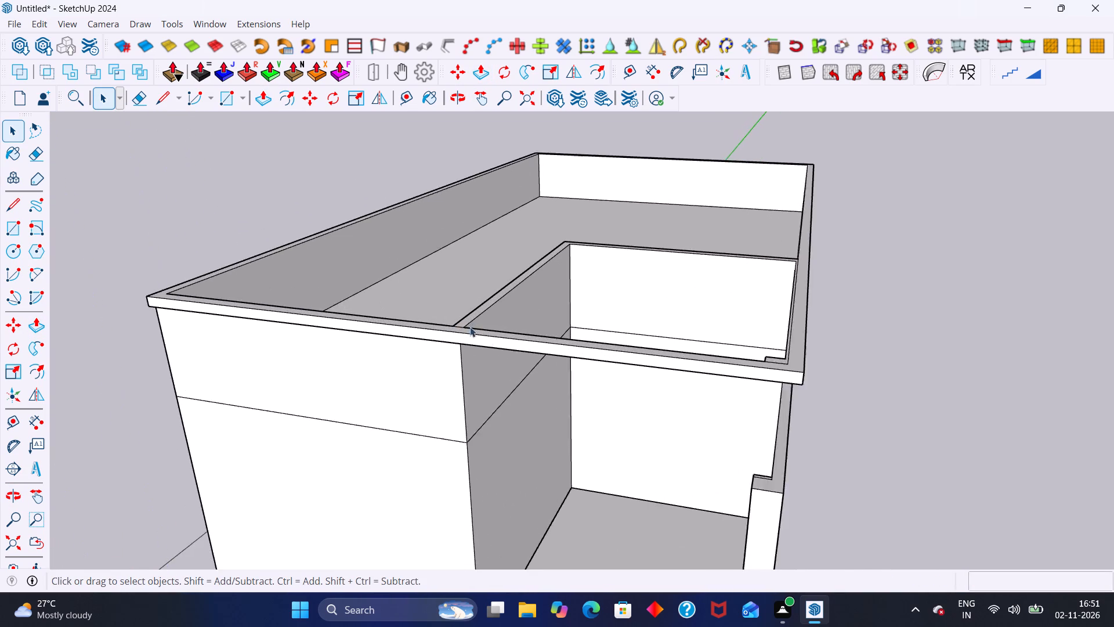
scroll(470, 327, "up", 3)
middle_click_drag(500, 355, 513, 296)
scroll(504, 354, "up", 1)
scroll(513, 293, "up", 2)
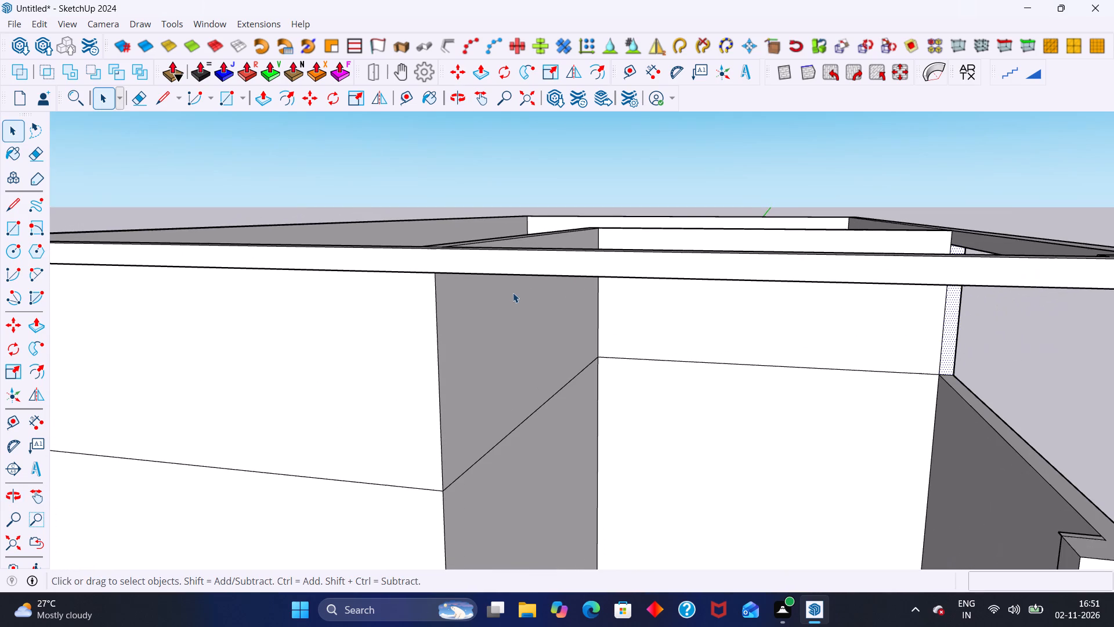
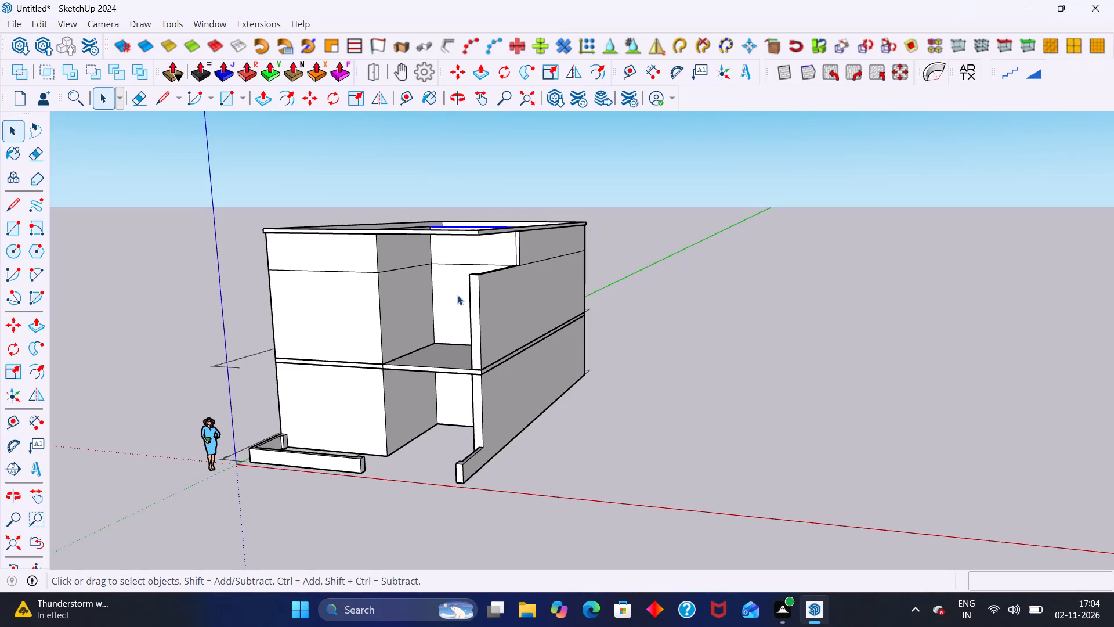
Draw a vertical line across the front coping face, up from the top corner where the roof opening begins.
middle_click_drag(449, 309, 561, 313)
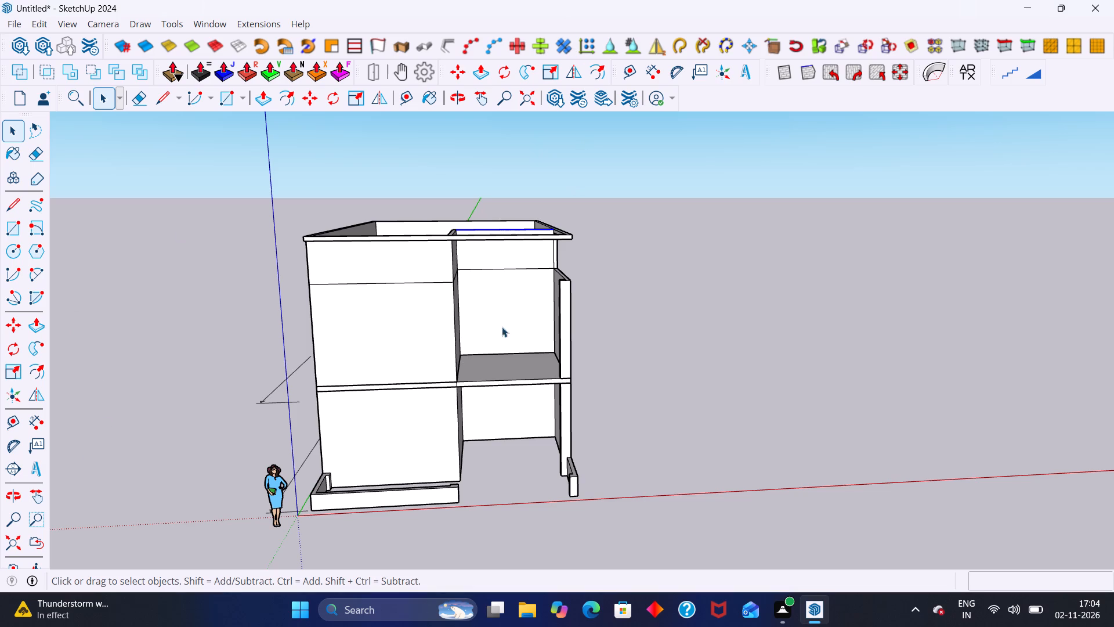
scroll(393, 329, "down", 3)
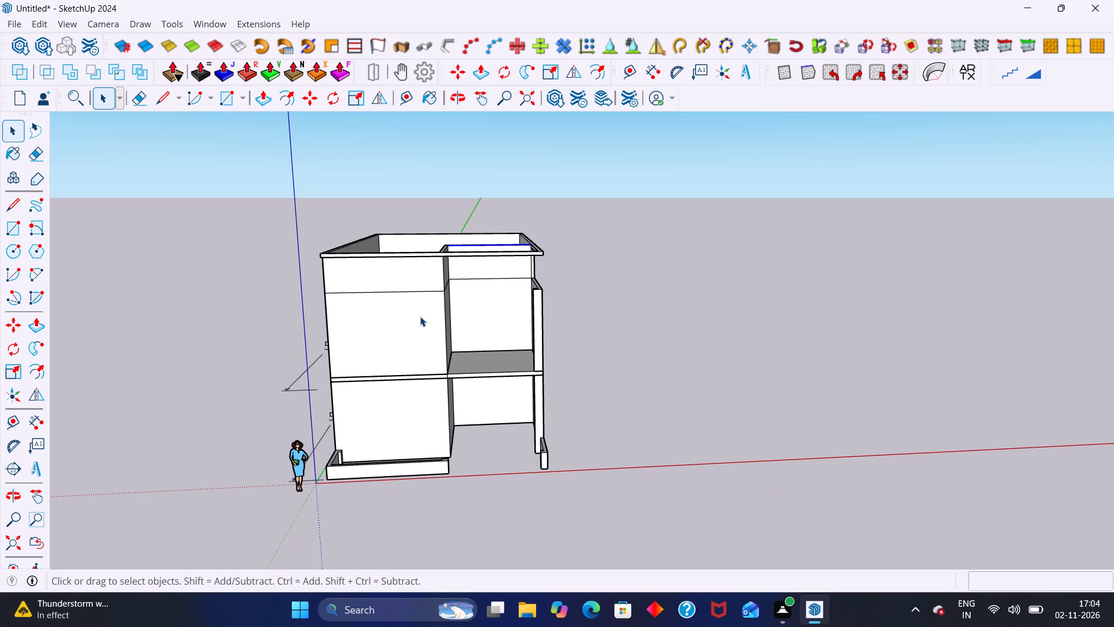
scroll(1025, 296, "down", 1)
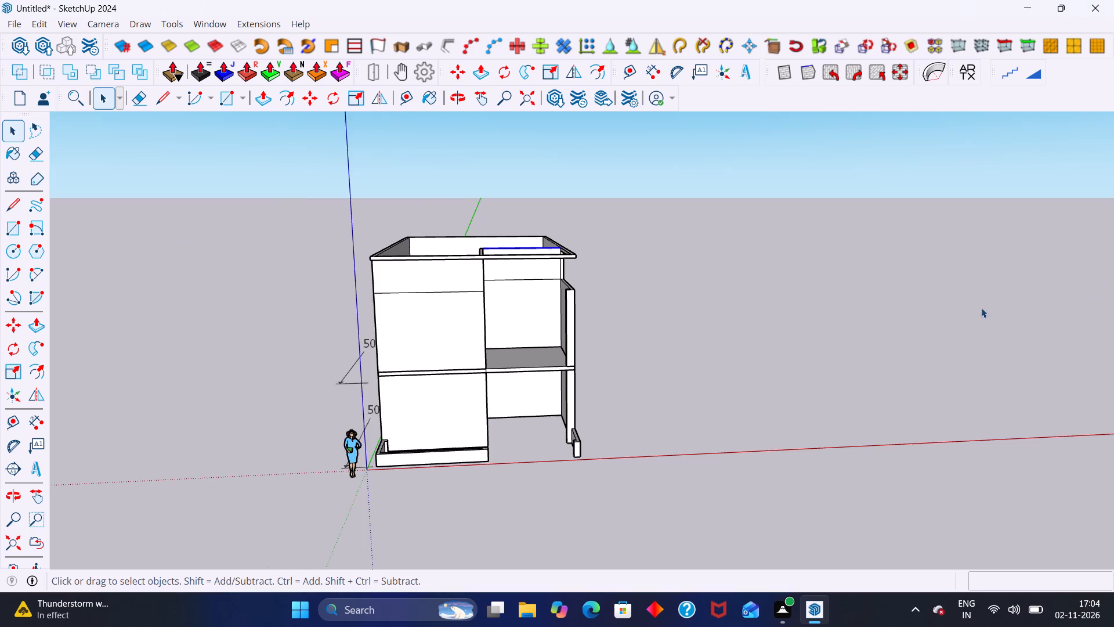
scroll(927, 335, "down", 2)
scroll(452, 315, "up", 3)
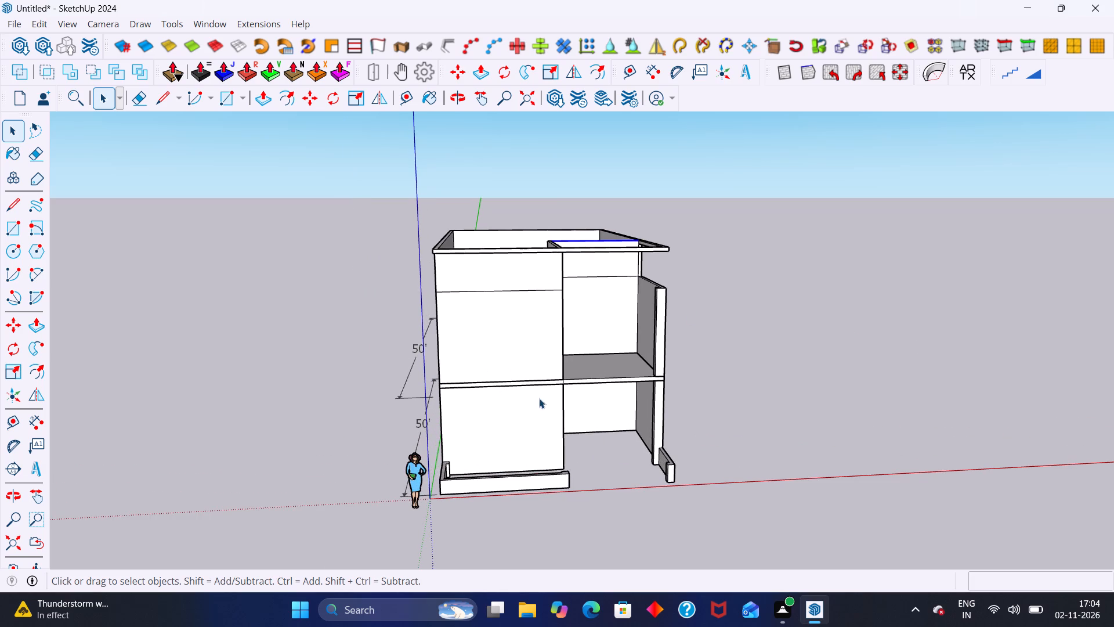
middle_click_drag(430, 326, 434, 280)
scroll(434, 280, "up", 1)
middle_click_drag(454, 242, 414, 267)
middle_click_drag(515, 269, 447, 289)
scroll(448, 288, "up", 5)
middle_click_drag(510, 250, 505, 286)
scroll(585, 280, "up", 5)
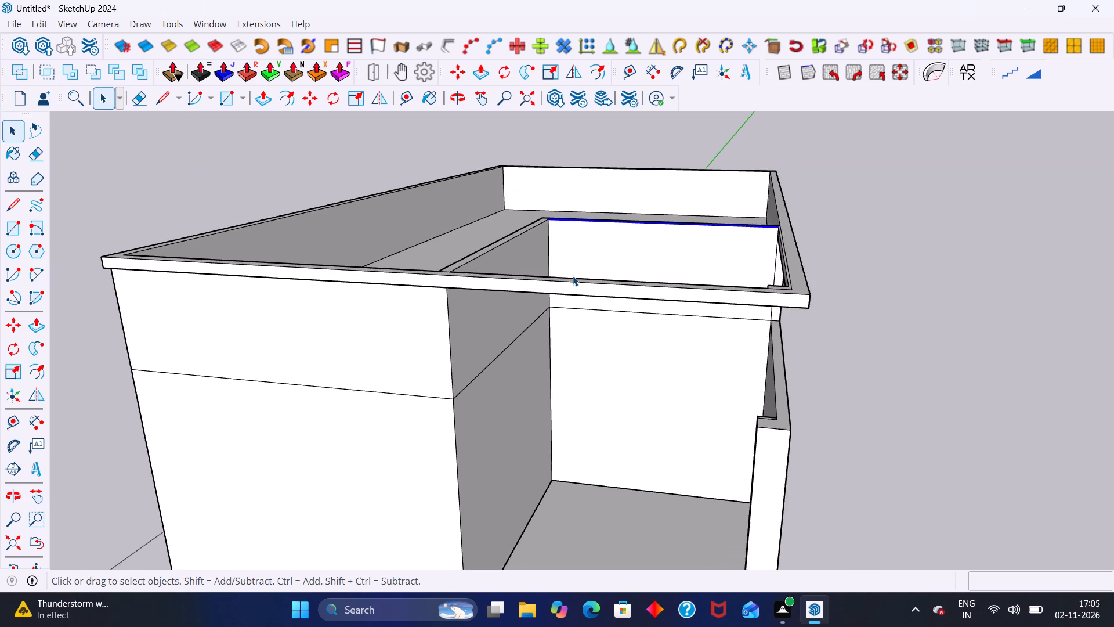
middle_click_drag(573, 276, 592, 271)
scroll(505, 276, "up", 8)
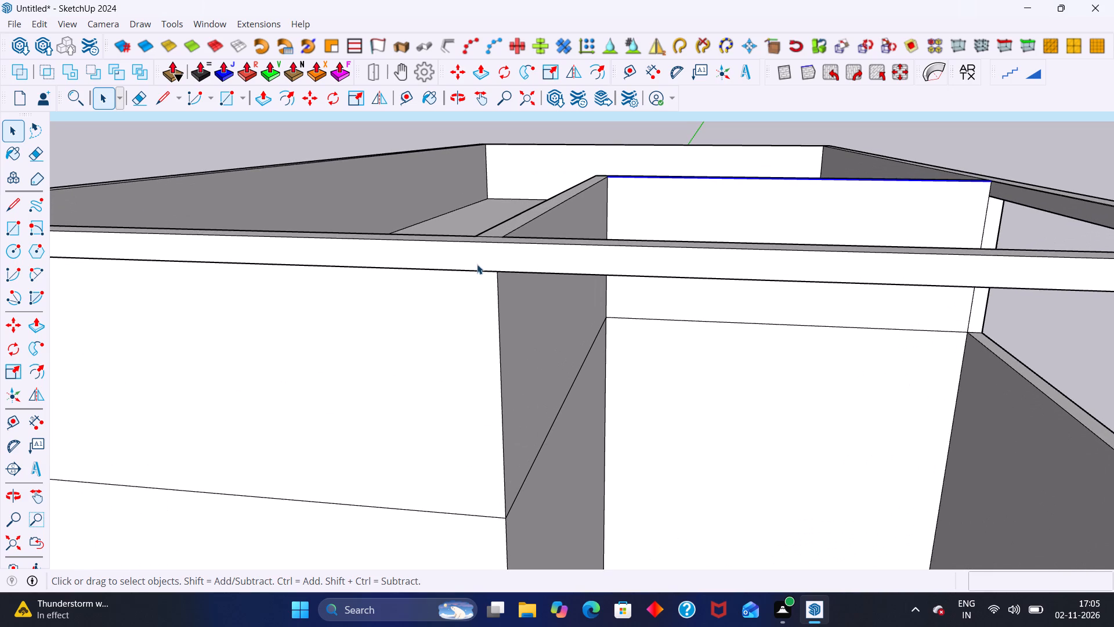
key("l")
scroll(505, 241, "up", 5)
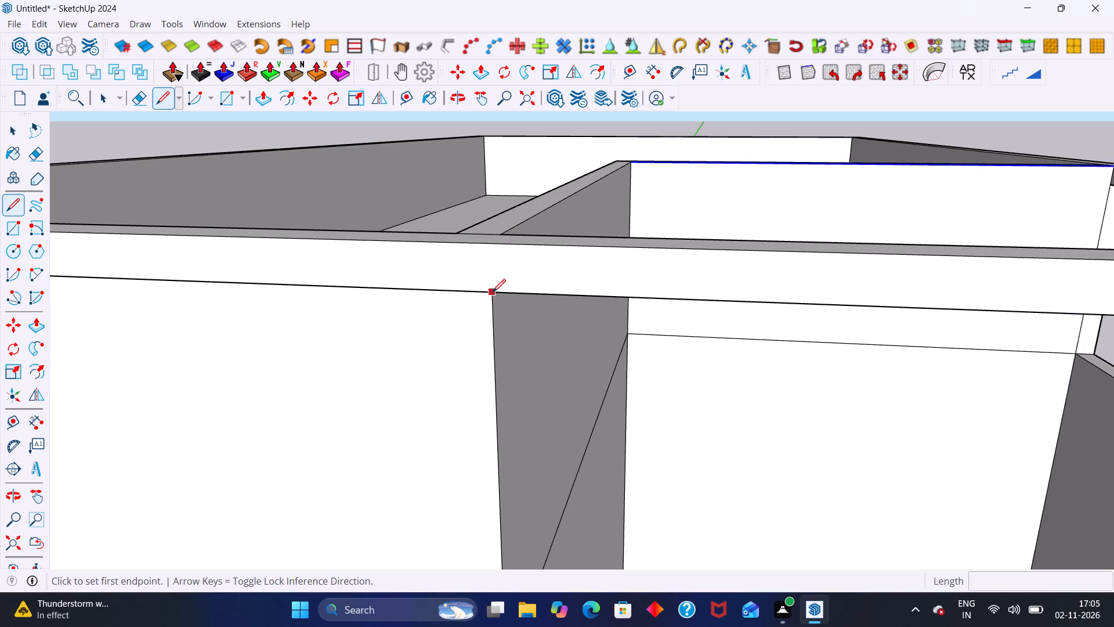
left_click(493, 292)
left_click(496, 244)
left_click(527, 274)
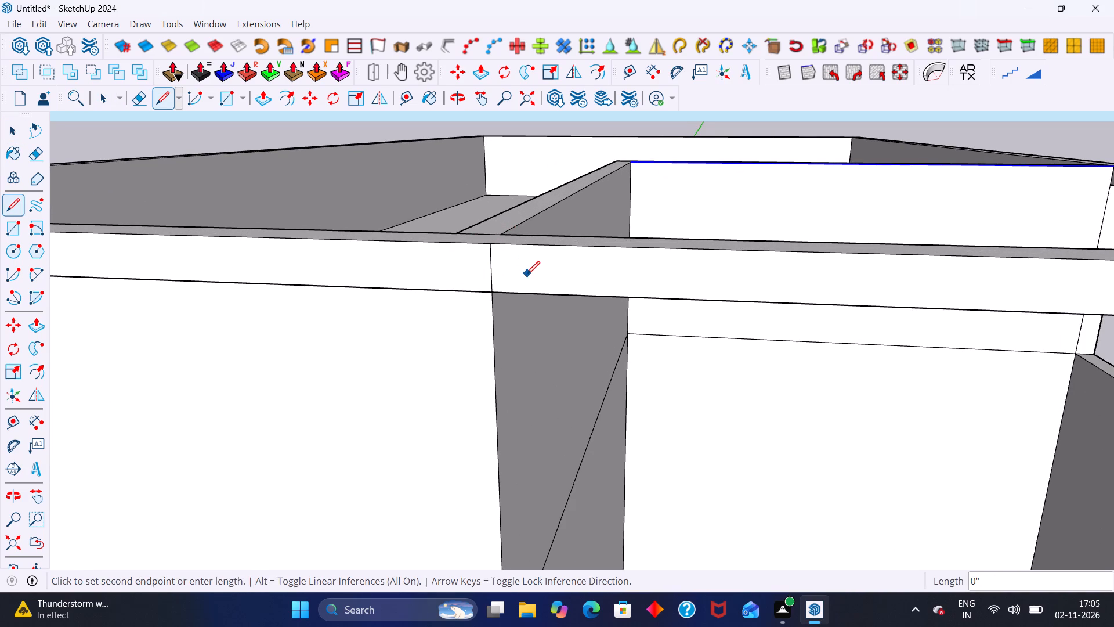
key("space")
Push/Pull the front coping segment spanning the roof opening back 2", and a further 4" to its rear edge.
left_click(527, 274)
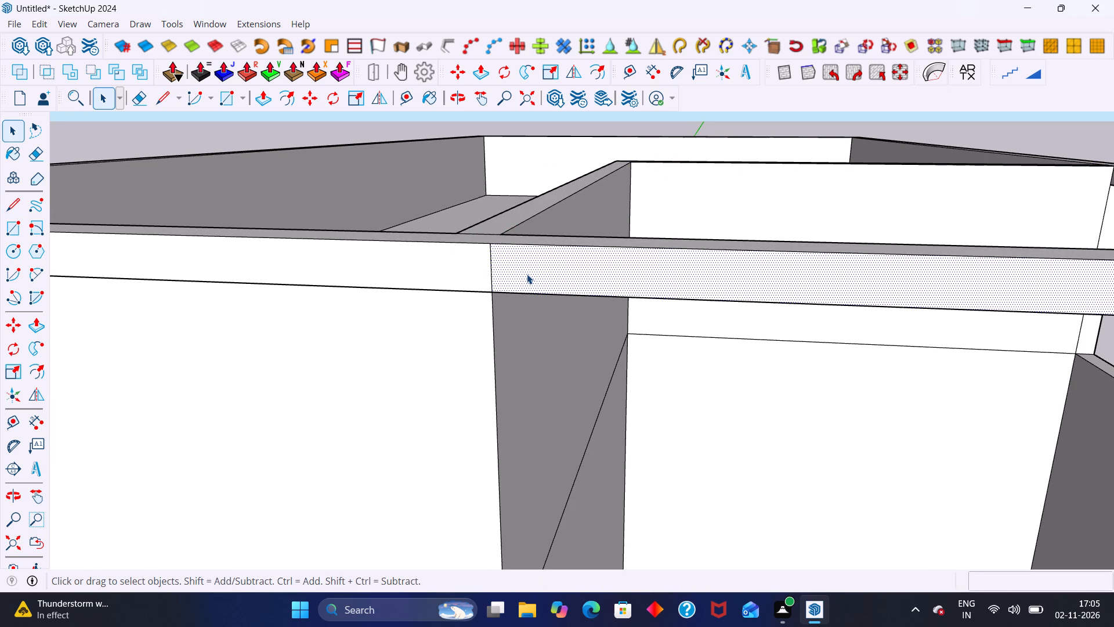
key("p")
left_click(527, 274)
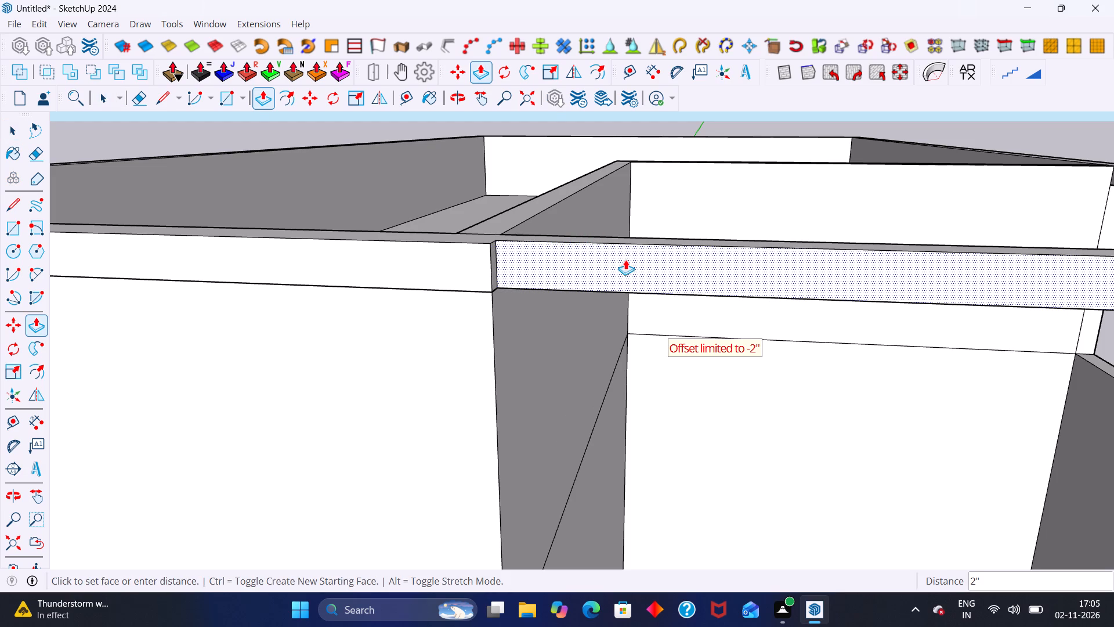
middle_click_drag(625, 260, 634, 323)
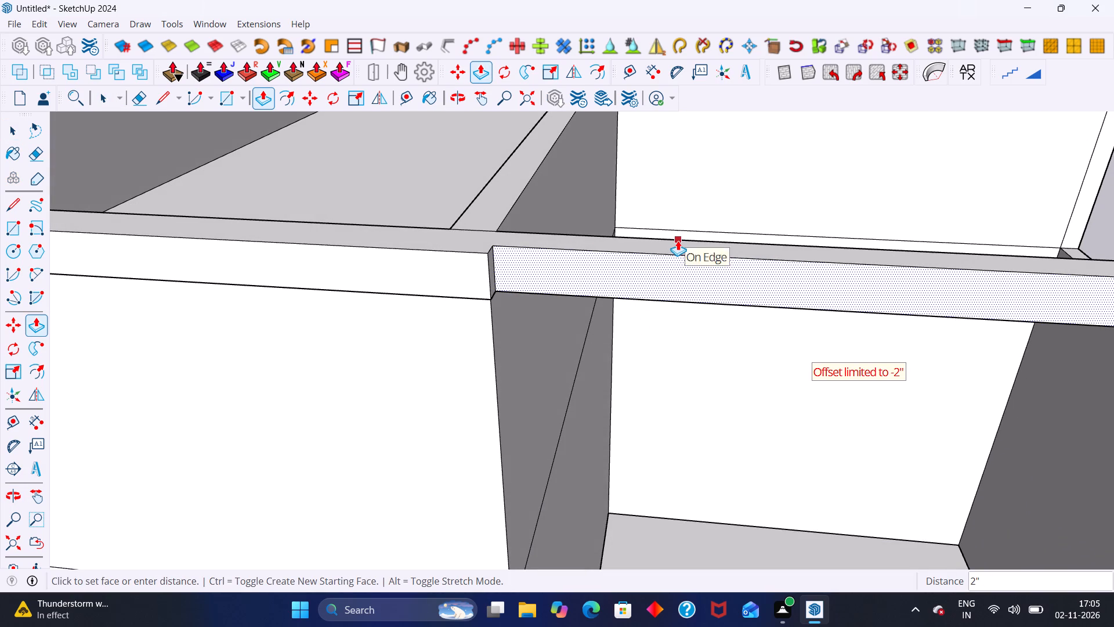
left_click(676, 251)
key("space")
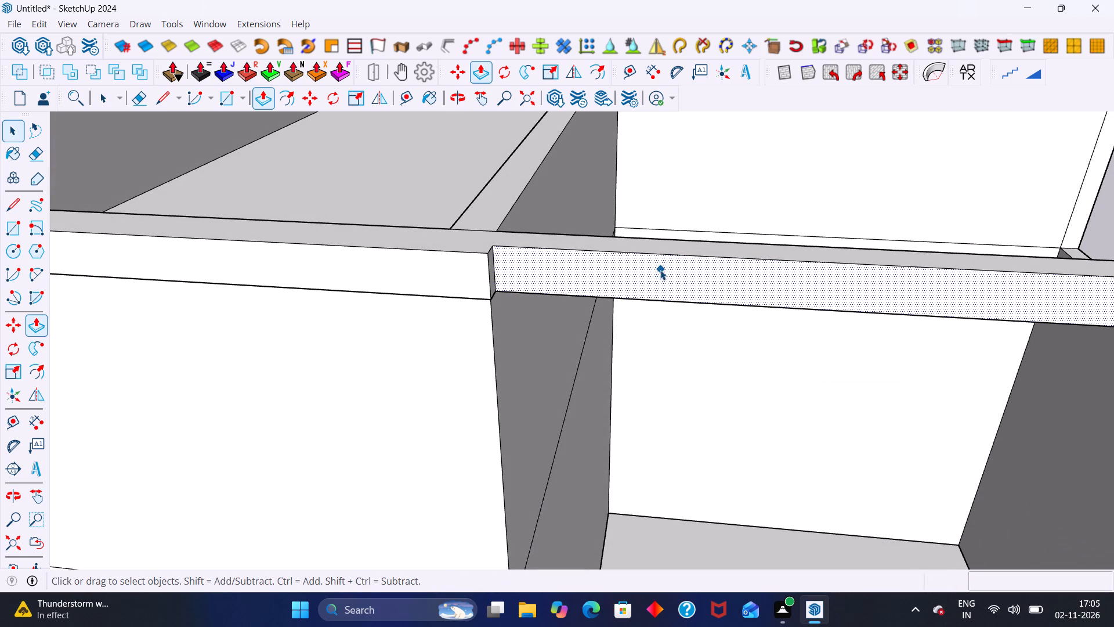
left_click(659, 271)
key("p")
left_click(659, 271)
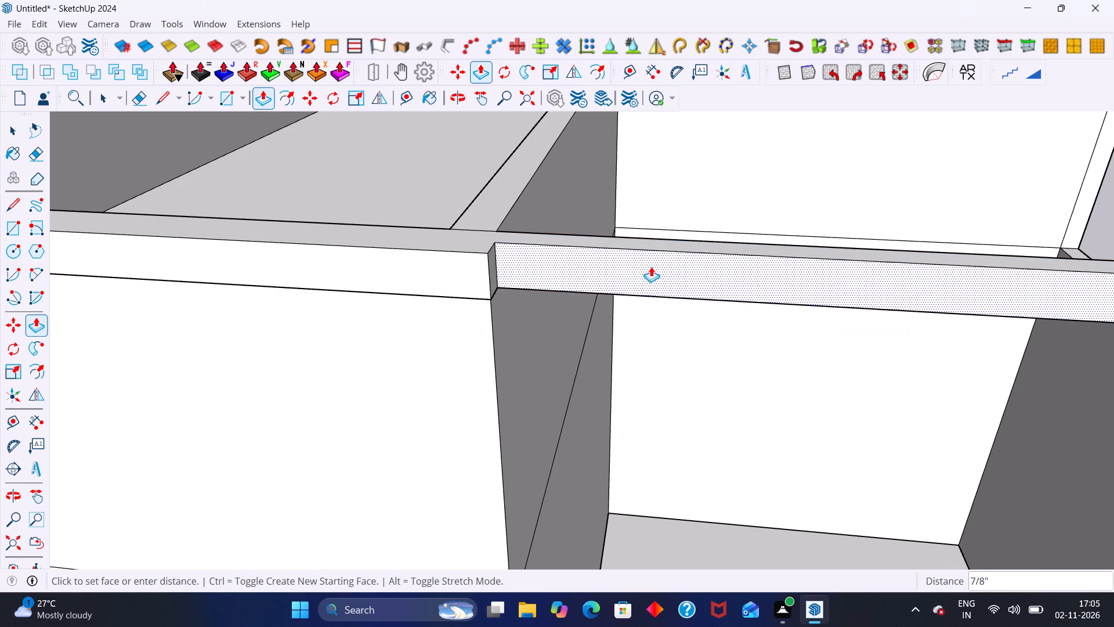
left_click(675, 249)
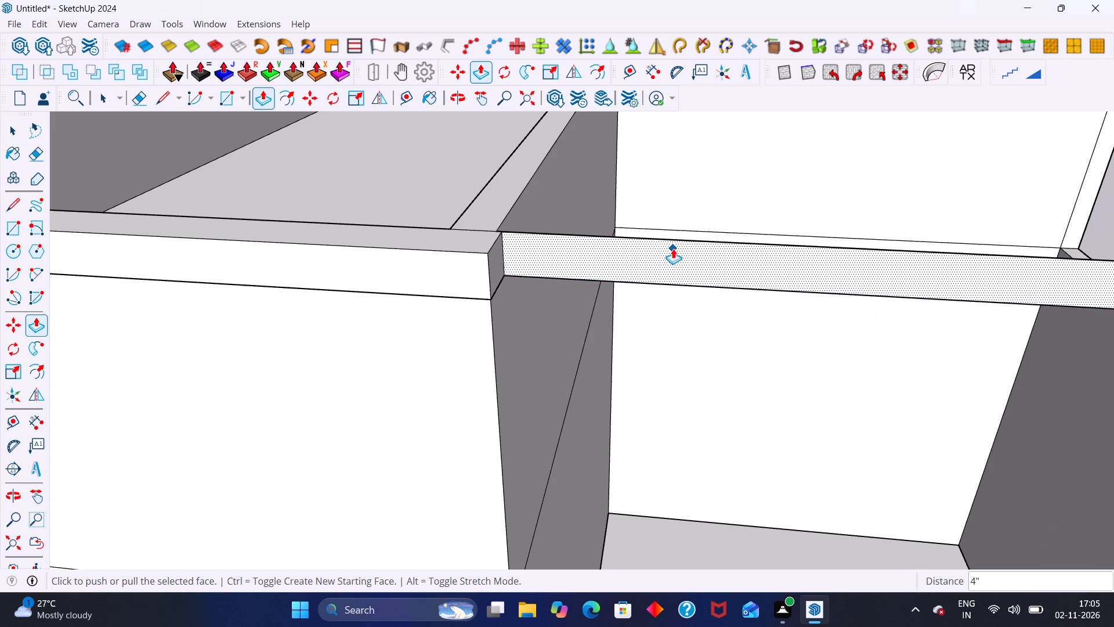
key("space")
Delete the remaining face of the front coping segment across the opening, along with its top and bottom edges.
left_click(673, 248)
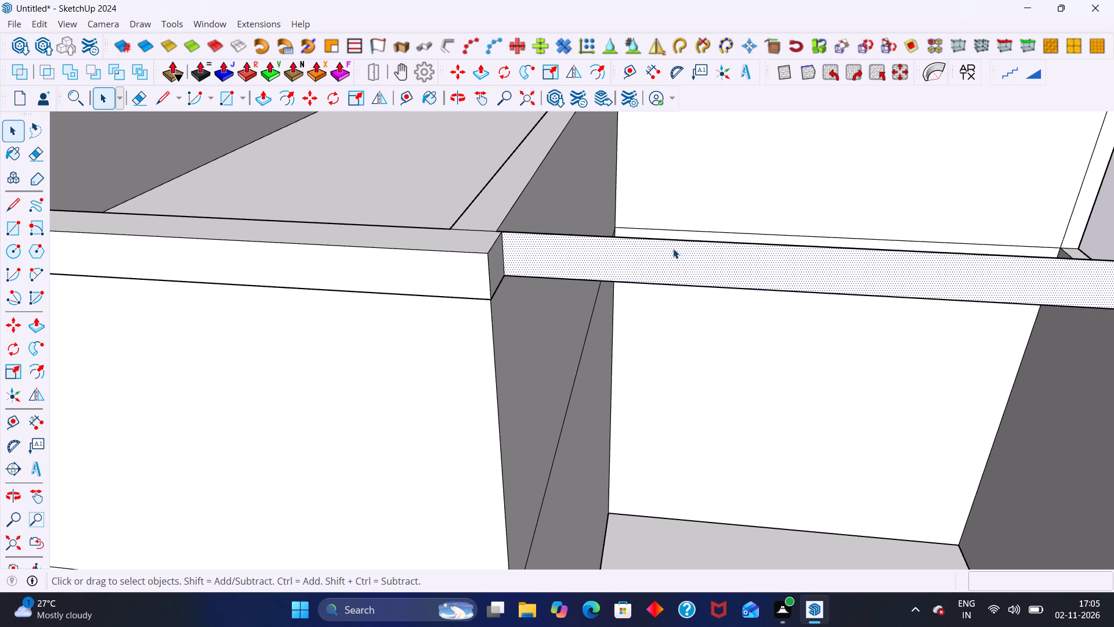
key("Delete")
left_click(675, 240)
key("Delete")
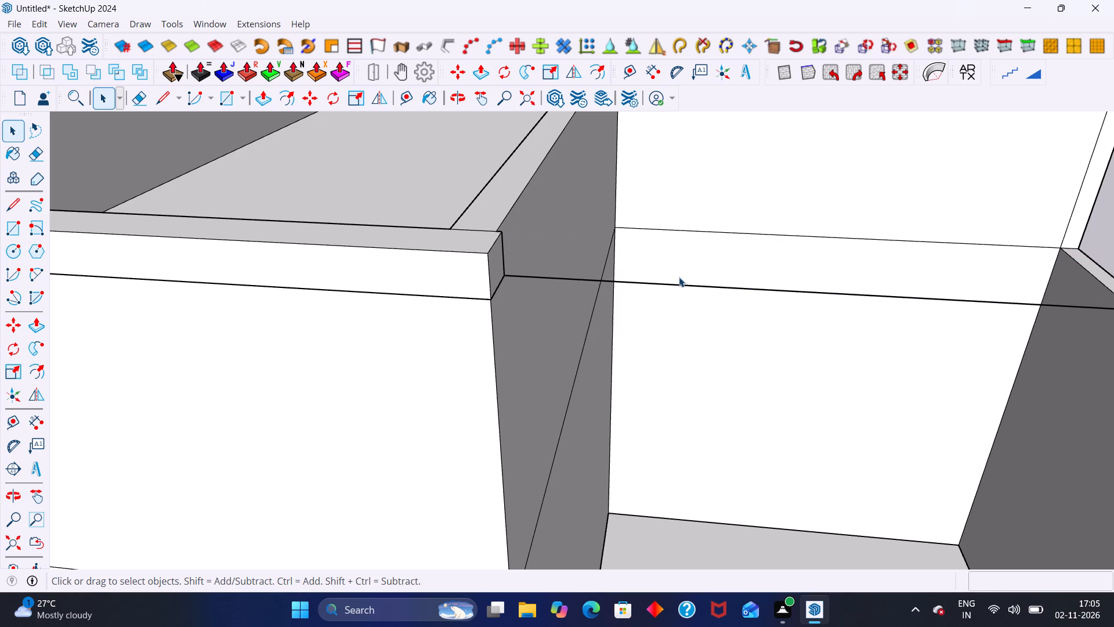
left_click(679, 283)
double_click(679, 284)
key("Delete")
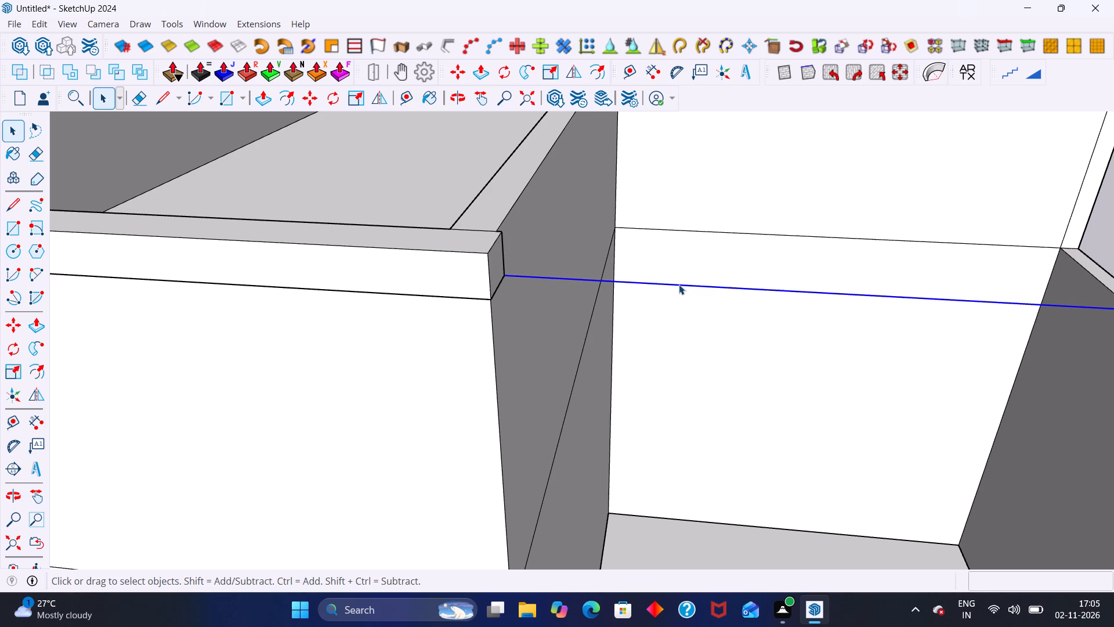
Push/Pull the front end face of the side coping's leftover corner stub back about 4 7/8".
scroll(653, 284, "down", 4)
scroll(605, 273, "up", 1)
middle_click_drag(605, 273, 390, 322)
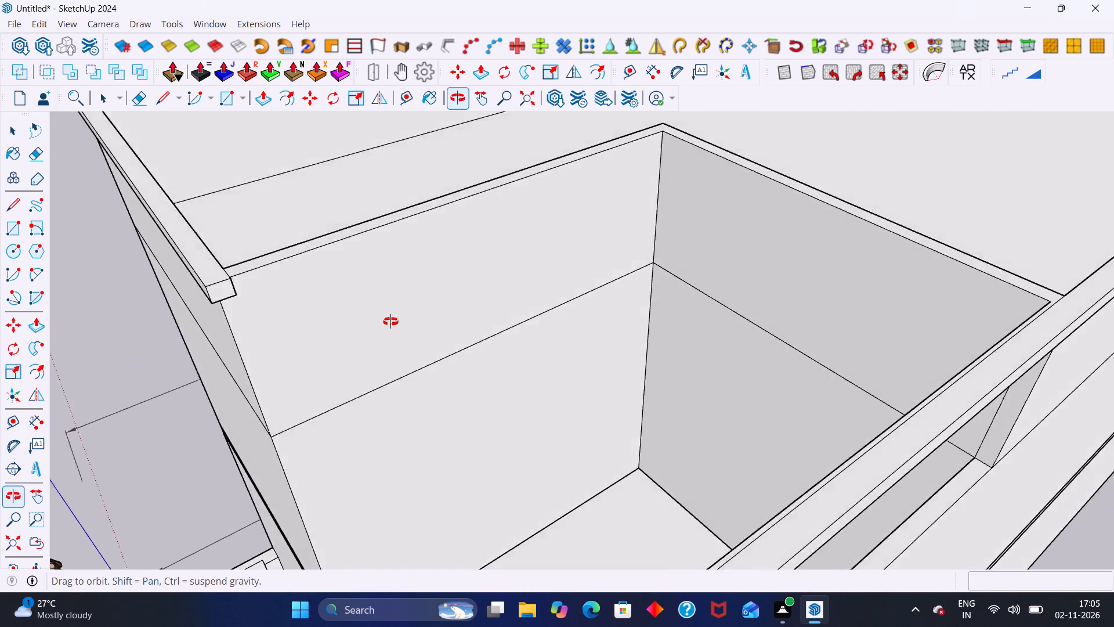
middle_click_drag(390, 322, 572, 262)
scroll(510, 248, "down", 8)
middle_click_drag(491, 253, 552, 258)
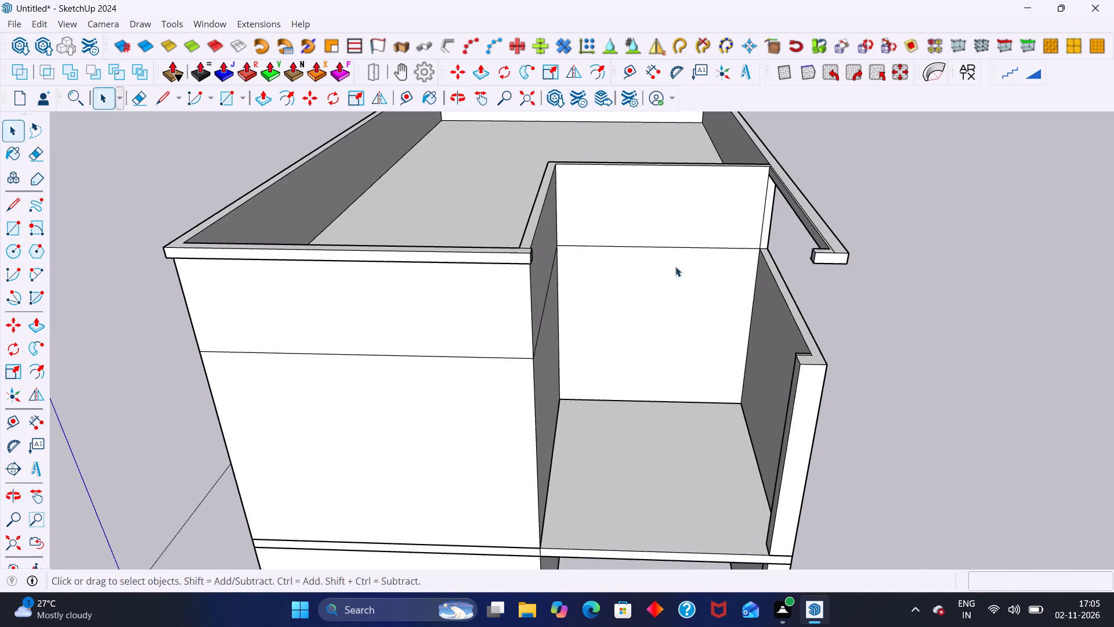
scroll(711, 278, "up", 4)
middle_click_drag(783, 272, 879, 284)
scroll(979, 239, "up", 5)
middle_click_drag(1003, 238, 852, 301)
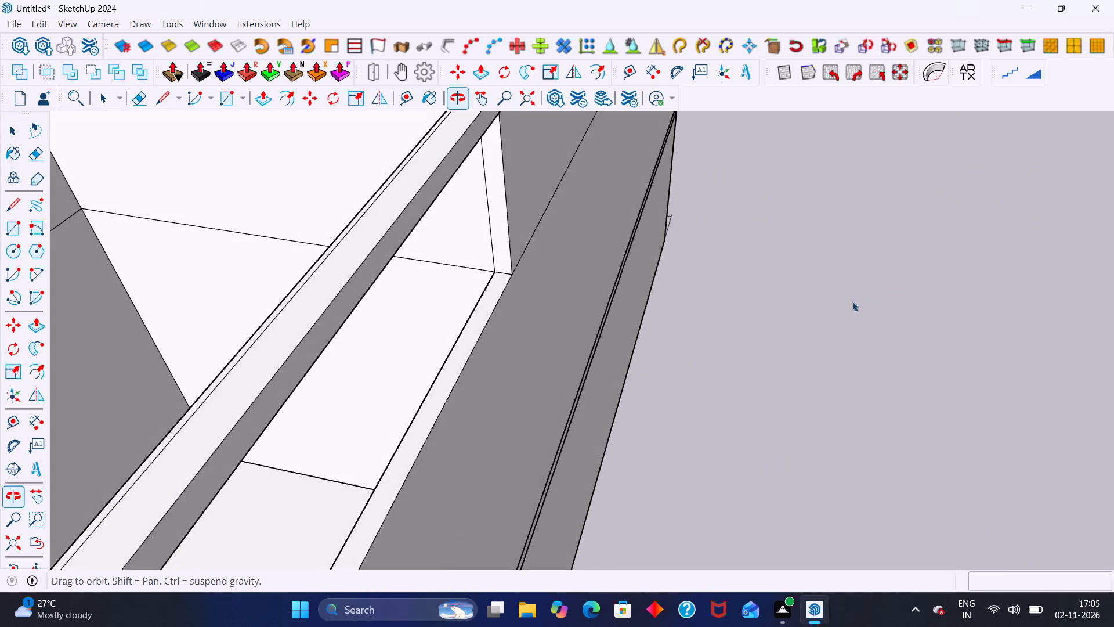
middle_click_drag(852, 301, 853, 301)
scroll(781, 241, "down", 7)
middle_click_drag(622, 313, 622, 253)
scroll(607, 263, "up", 4)
middle_click_drag(607, 276, 613, 228)
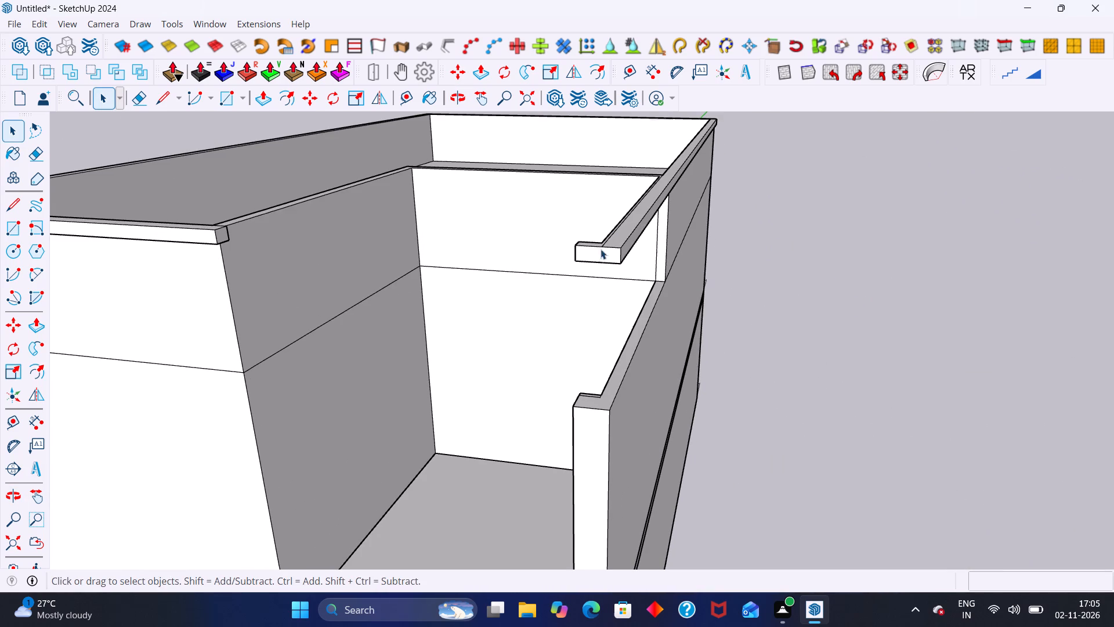
left_click(611, 264)
left_click(596, 248)
left_click(596, 248)
left_click(596, 255)
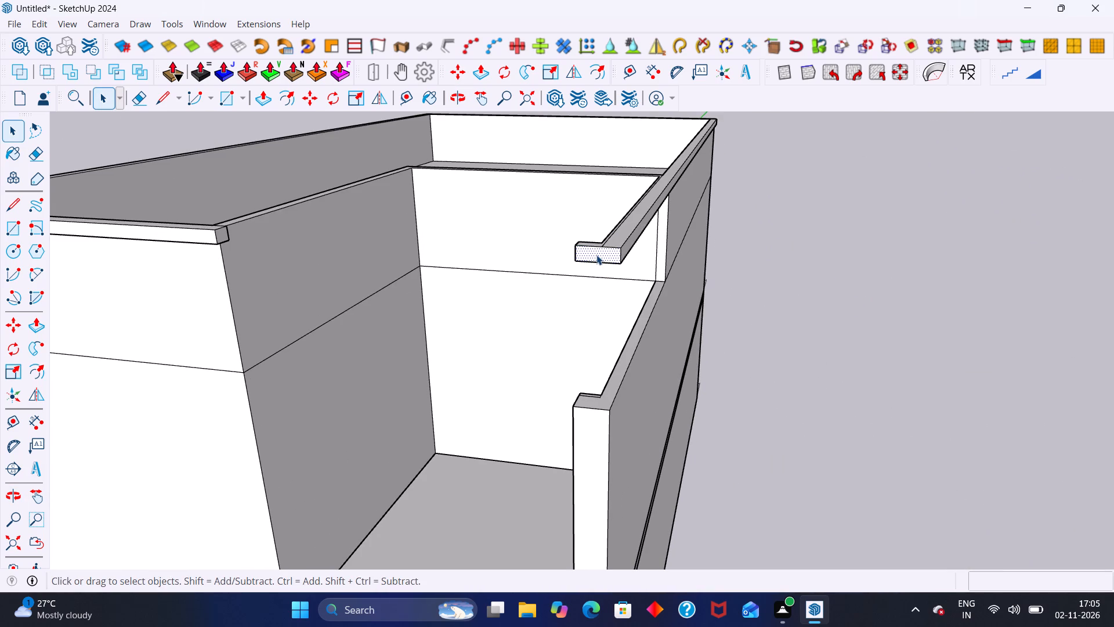
key("p")
left_click(596, 255)
left_click(606, 246)
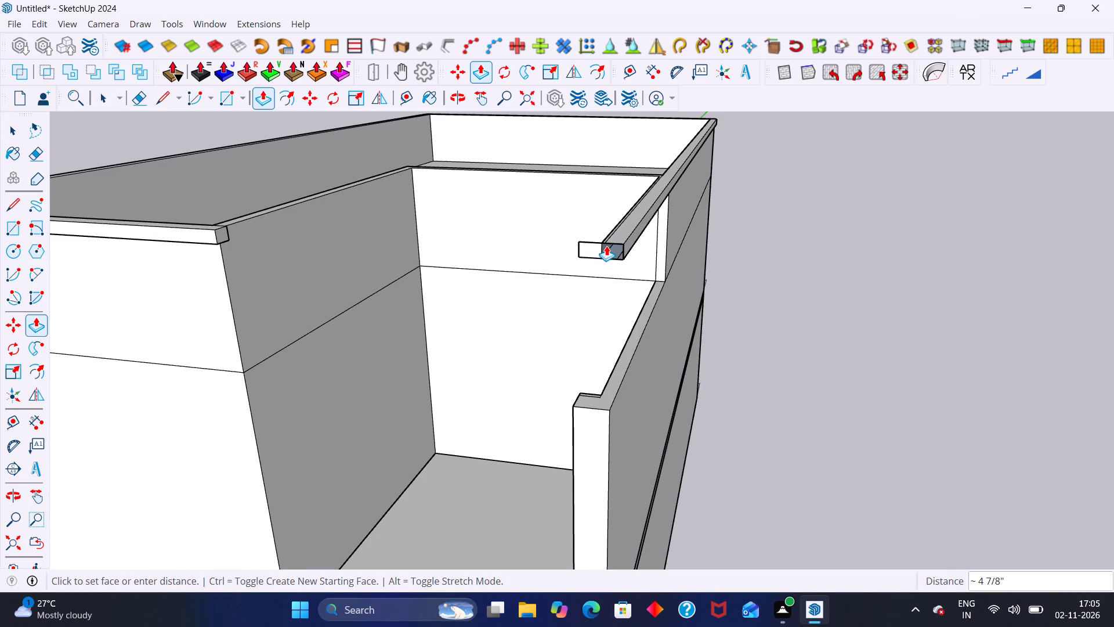
key("p")
left_click(614, 246)
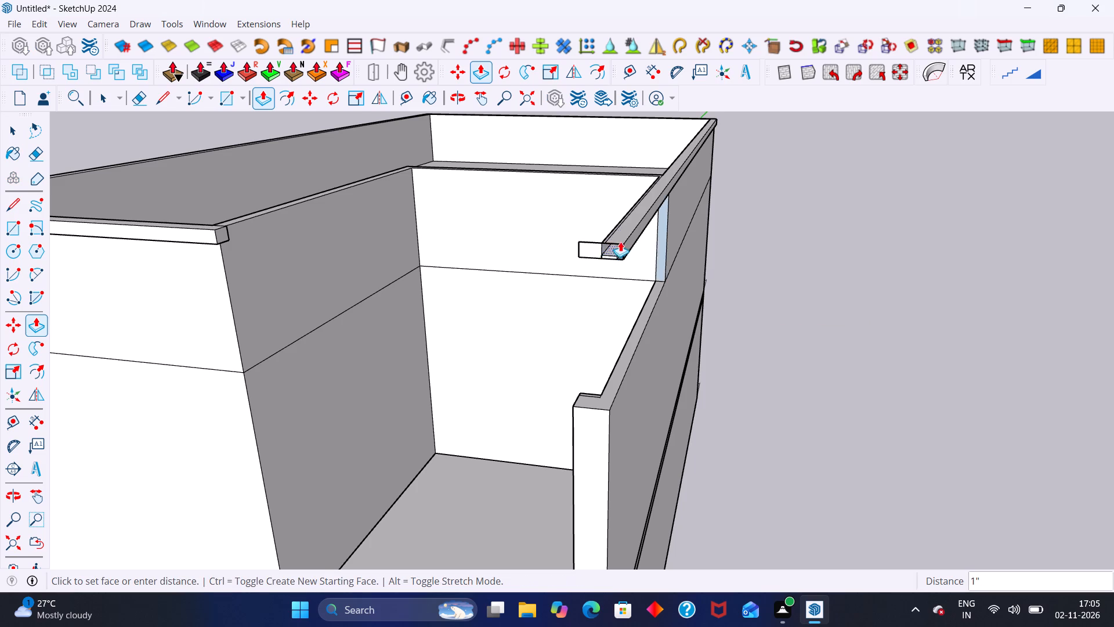
key("space")
Delete the leftover piece of the stub projecting inward at the side coping's front end.
middle_click_drag(617, 242, 568, 257)
scroll(569, 257, "up", 1)
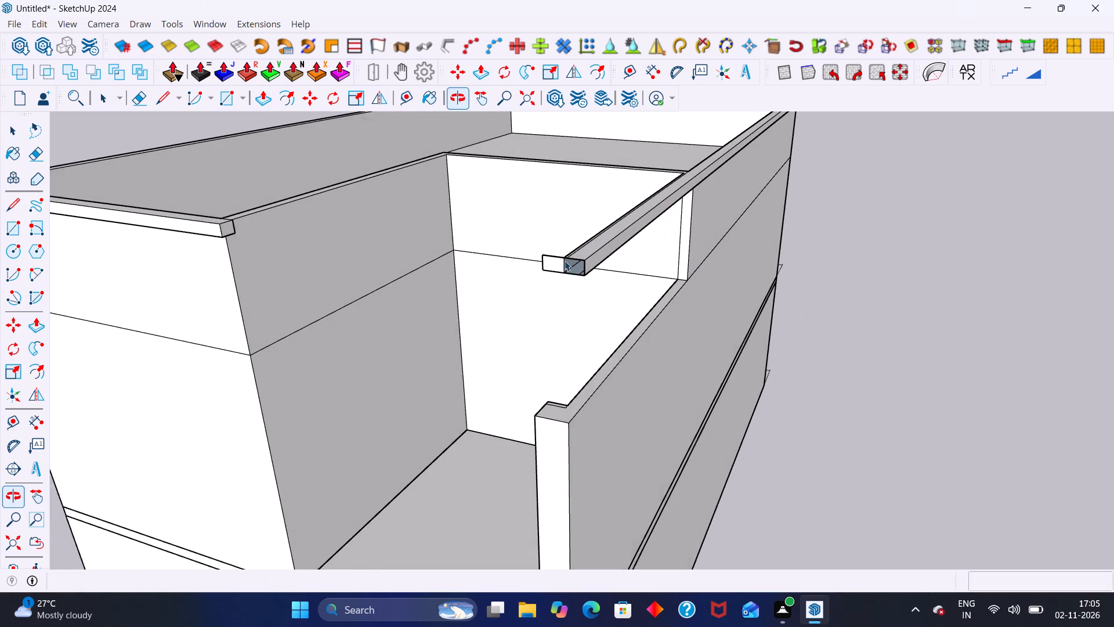
left_click(555, 266)
key("Delete")
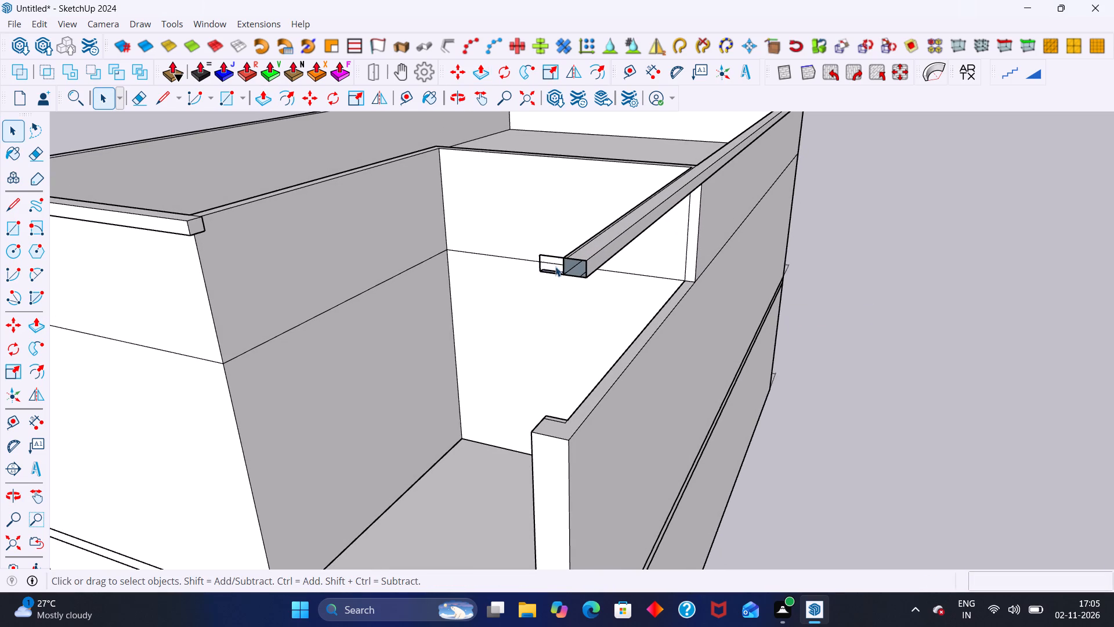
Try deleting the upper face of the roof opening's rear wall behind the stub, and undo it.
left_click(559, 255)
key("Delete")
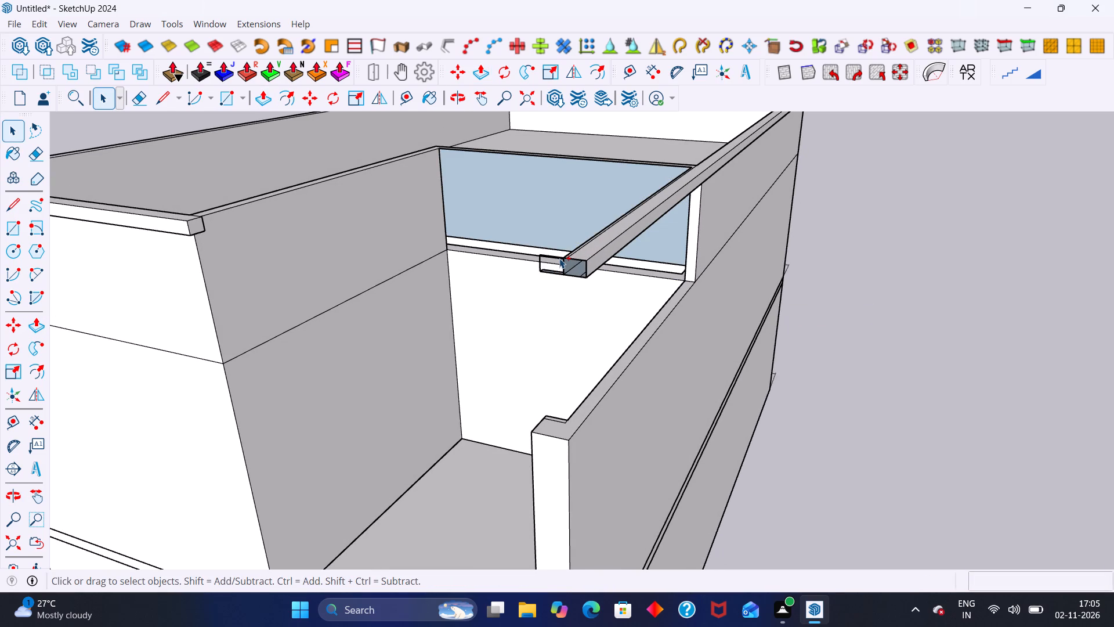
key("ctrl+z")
Push/Pull the side coping's long inner face outward 1", and a further 4", along the roof opening.
middle_click_drag(559, 260, 521, 250)
middle_click_drag(522, 246, 668, 361)
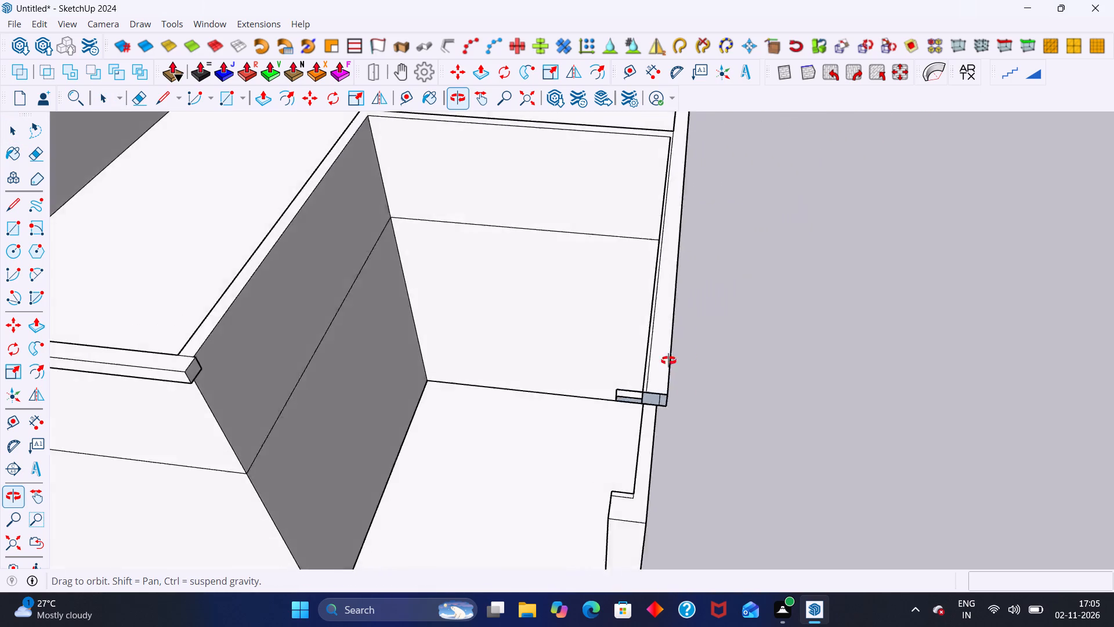
middle_click_drag(668, 361, 809, 316)
scroll(629, 185, "up", 2)
middle_click_drag(629, 174, 644, 171)
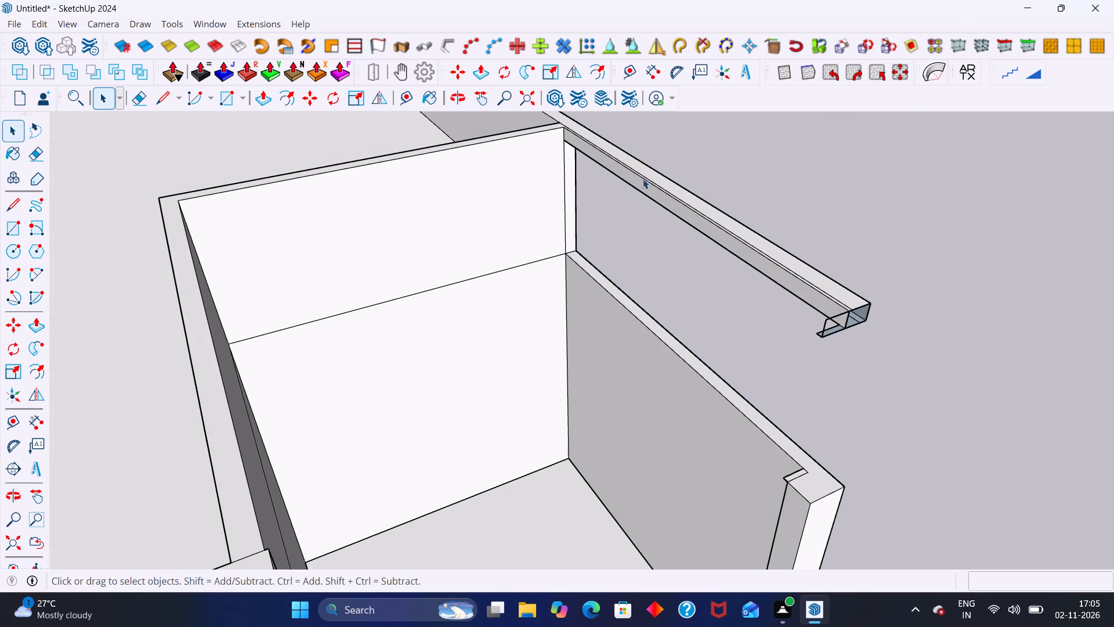
left_click(646, 188)
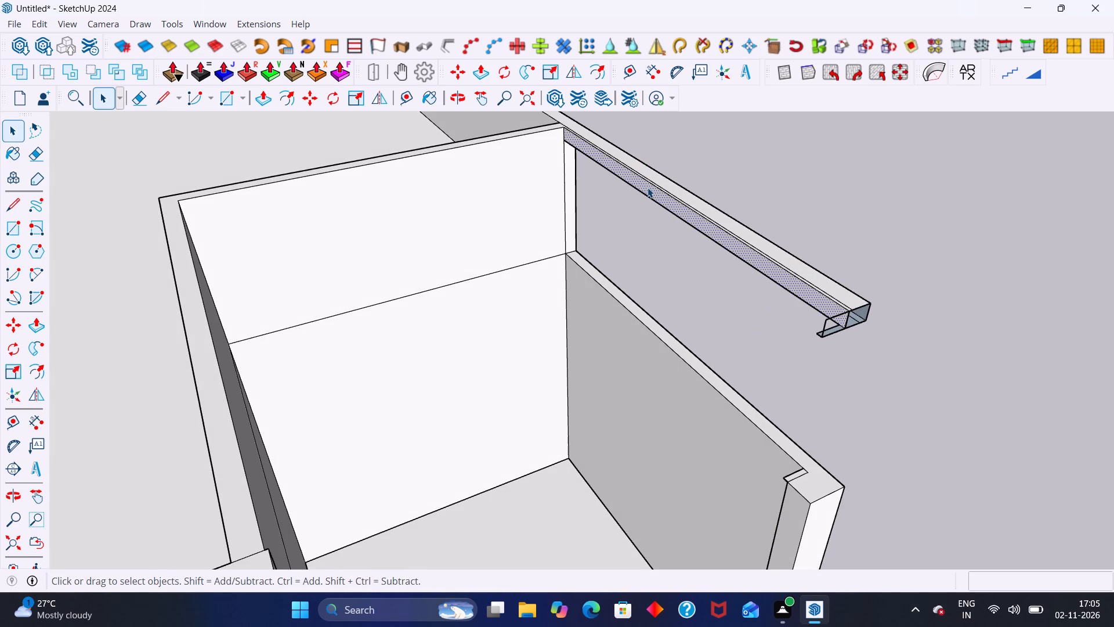
key("p")
left_click(648, 188)
left_click(662, 184)
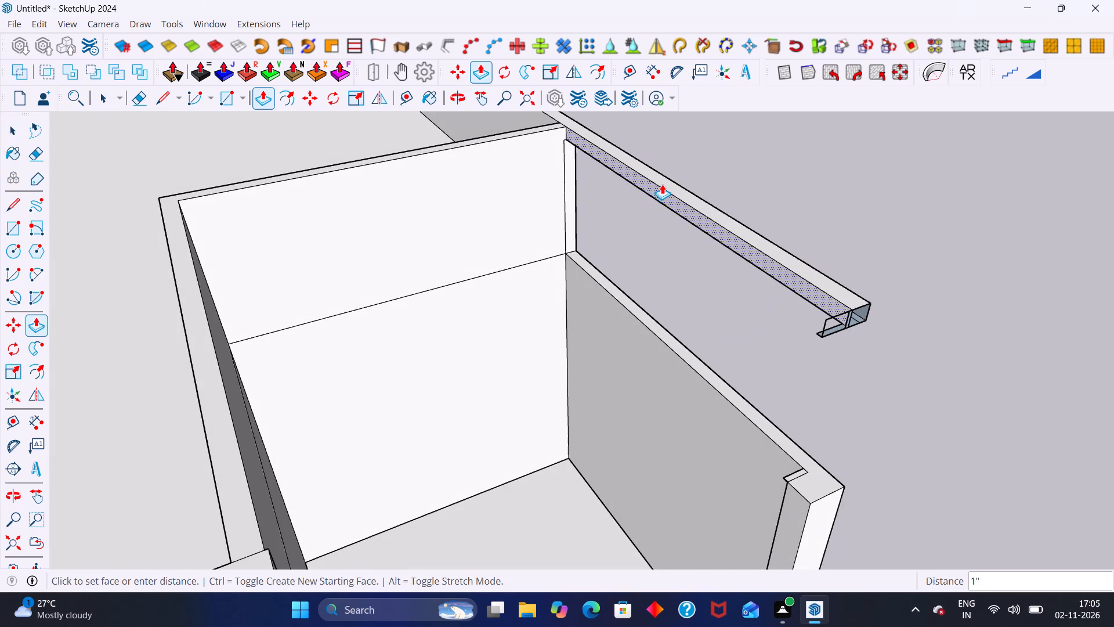
key("space")
left_click(659, 193)
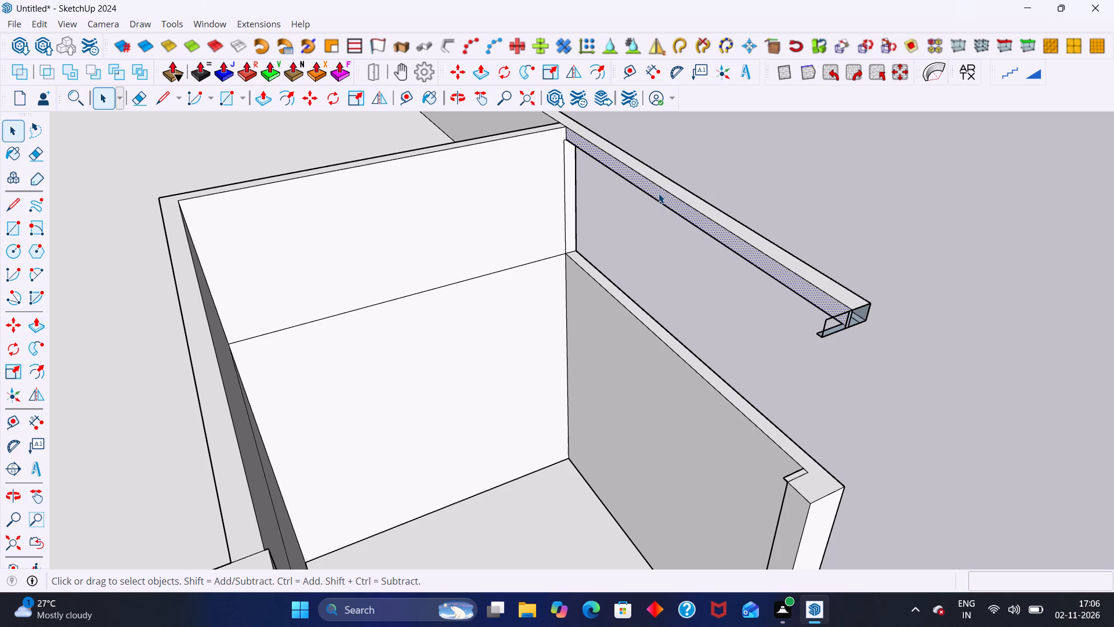
key("p")
left_click(659, 193)
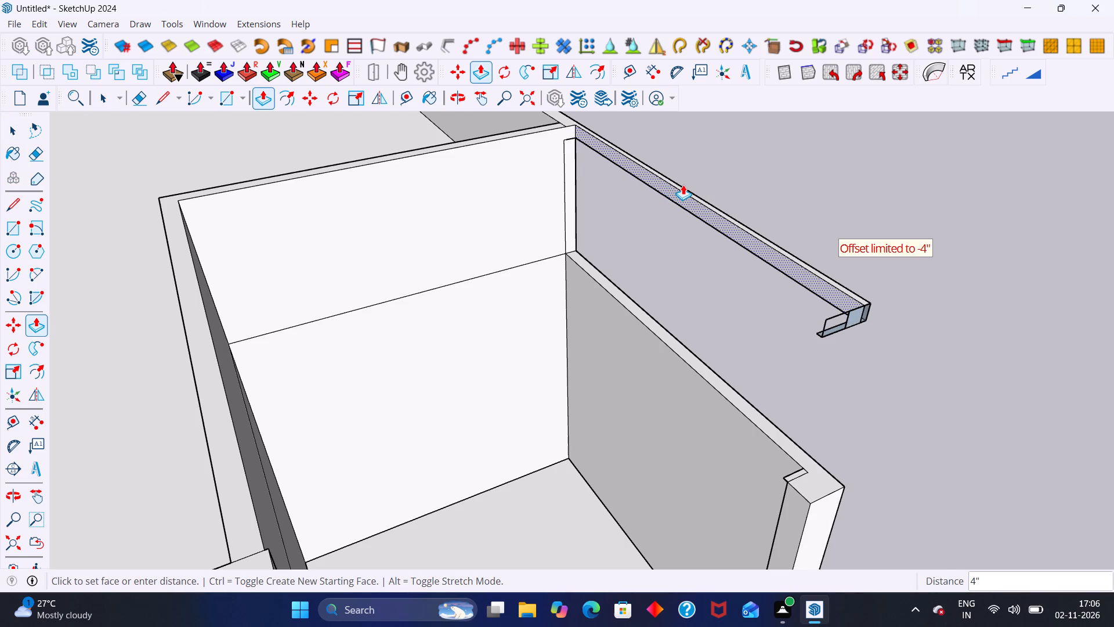
left_click(683, 185)
key("space")
Push/Pull the remaining side coping strip's face along the roof opening outward 2" to remove the strip.
left_click(671, 188)
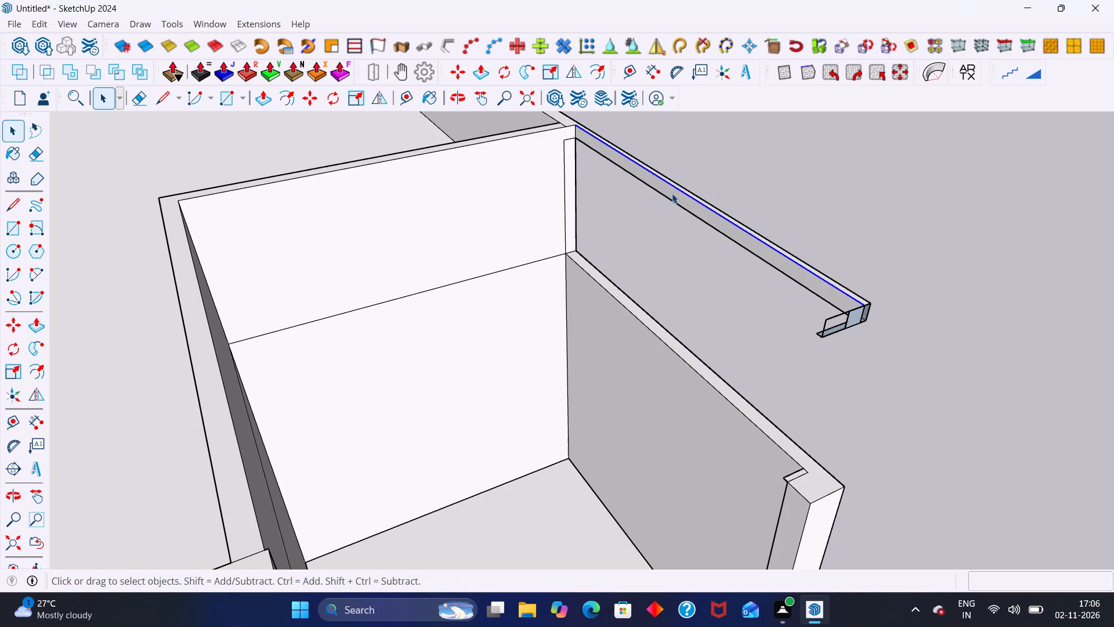
left_click(672, 193)
key("p")
left_click(673, 196)
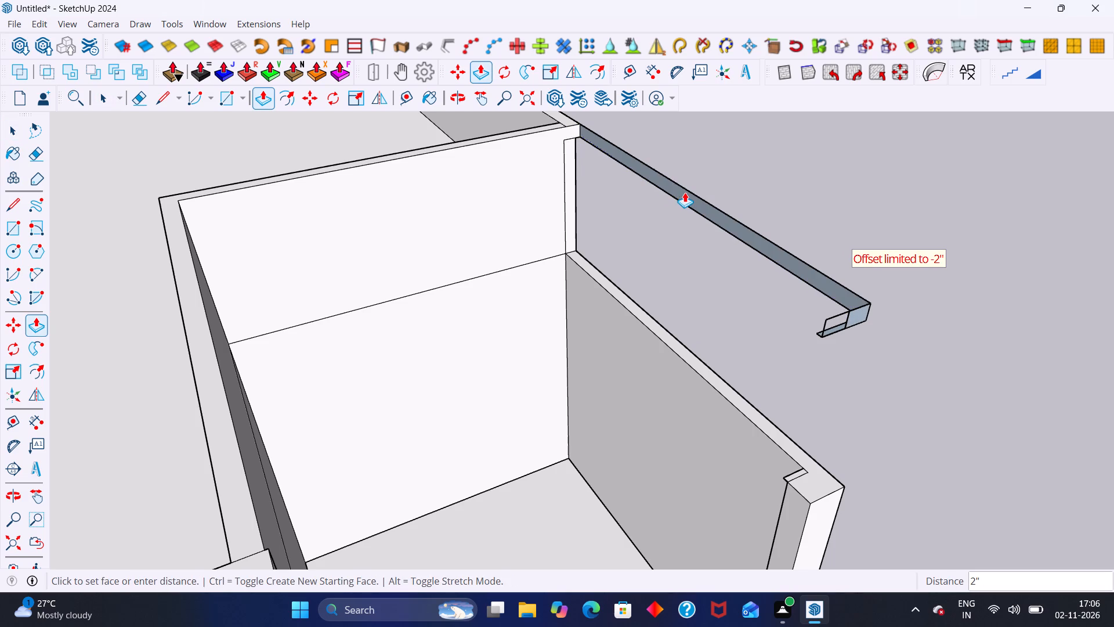
left_click(693, 192)
key("space")
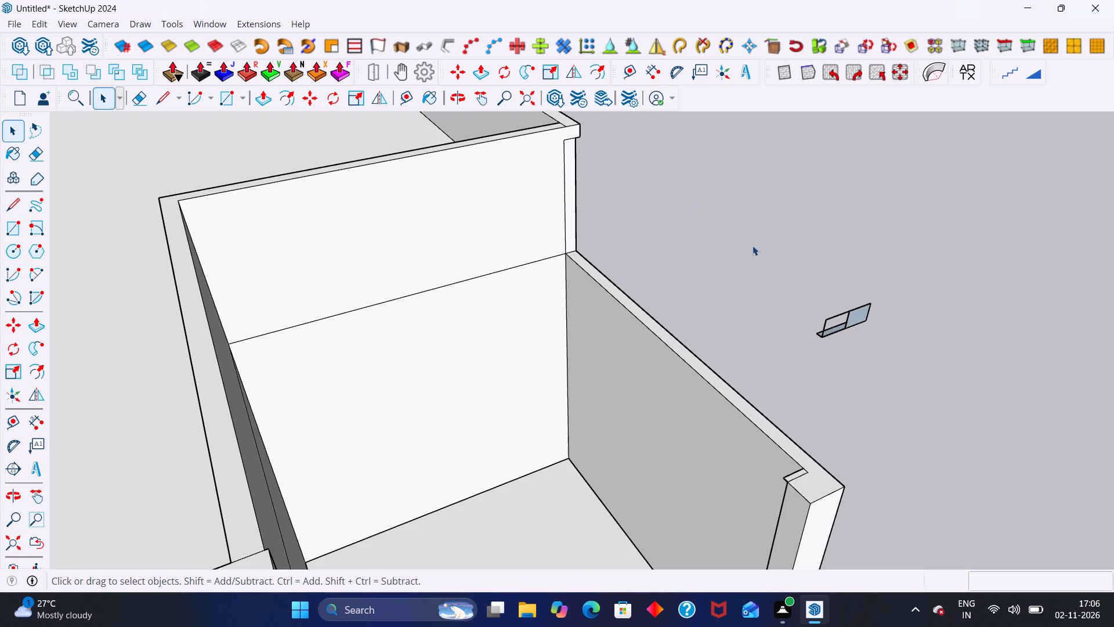
Delete the leftover coping fragment floating at the front end of the side parapet.
left_click_drag(775, 272, 887, 344)
key("Delete")
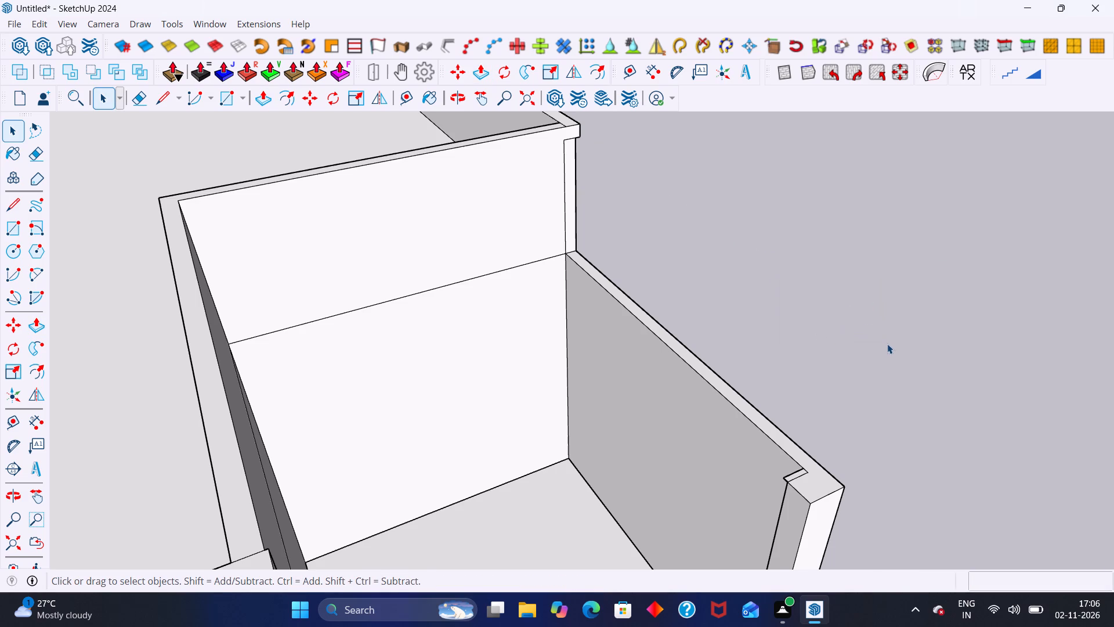
Examine the front roof opening, its walls and the surrounding coping ends from several sides.
scroll(865, 333, "down", 6)
middle_click_drag(834, 300, 766, 284)
scroll(699, 244, "up", 3)
middle_click_drag(695, 244, 639, 194)
middle_click_drag(649, 207, 616, 201)
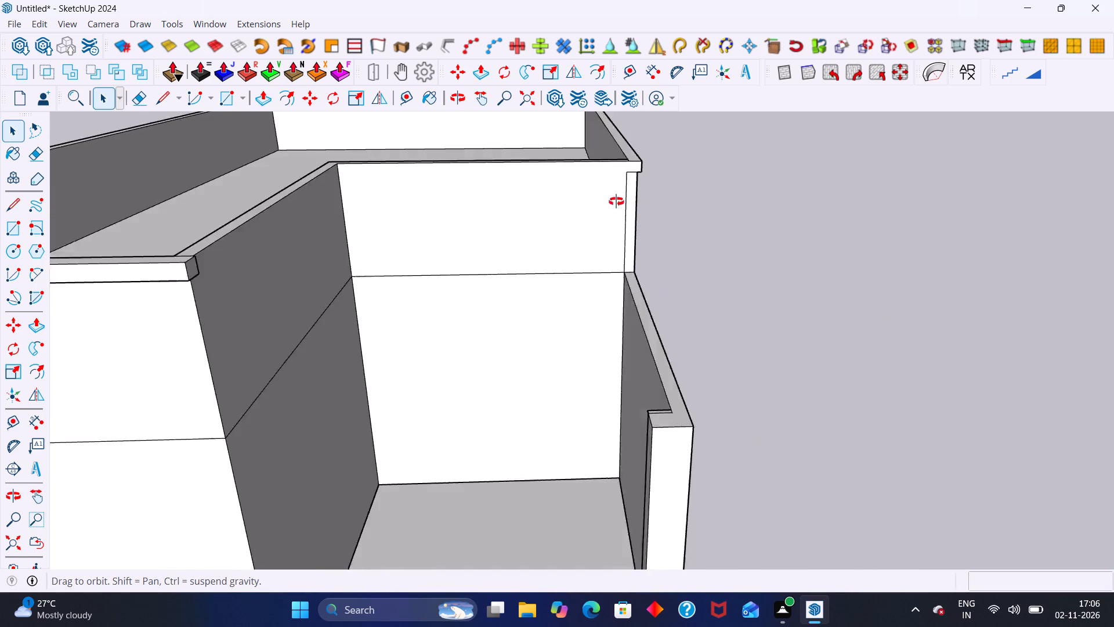
middle_click_drag(616, 201, 584, 214)
middle_click_drag(576, 240, 595, 284)
scroll(595, 284, "up", 1)
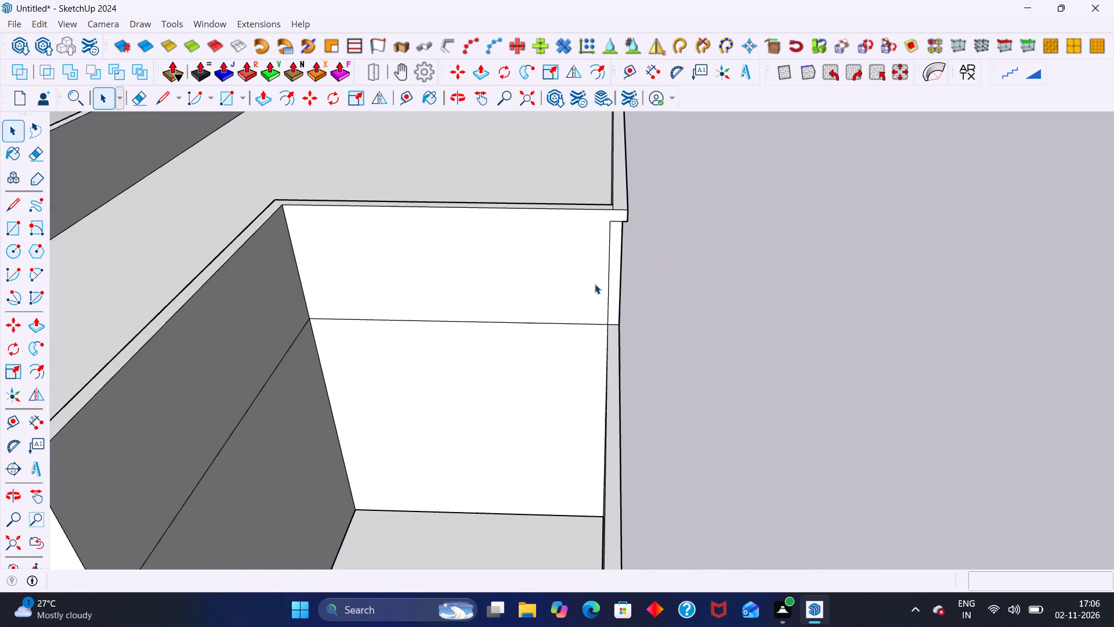
middle_click_drag(595, 284, 564, 265)
scroll(566, 265, "down", 5)
middle_click_drag(545, 266, 520, 249)
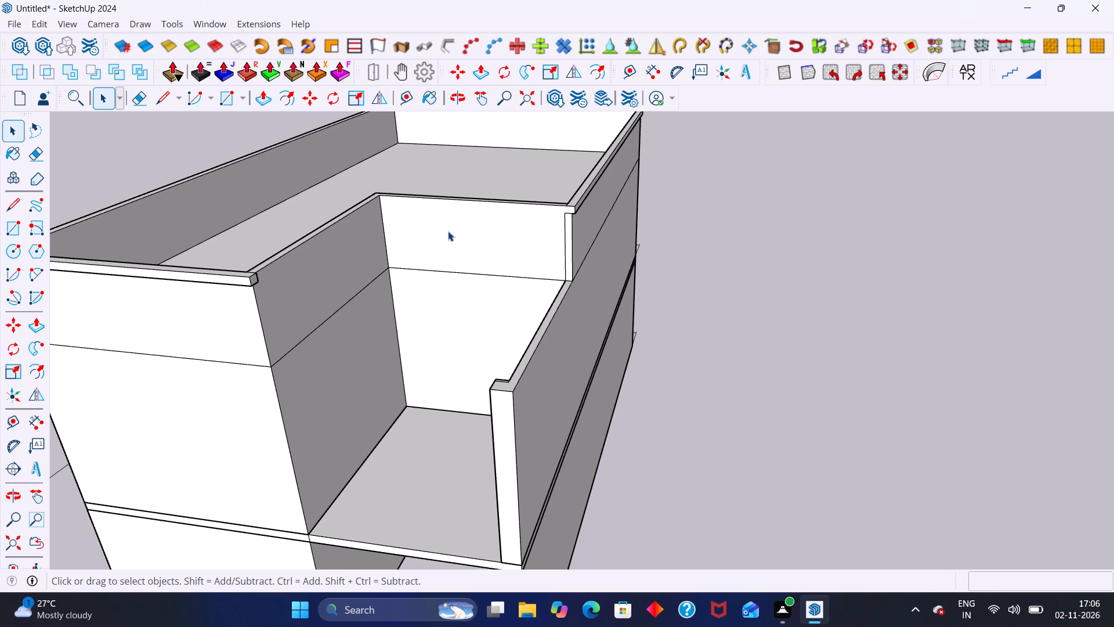
middle_click_drag(315, 243, 290, 244)
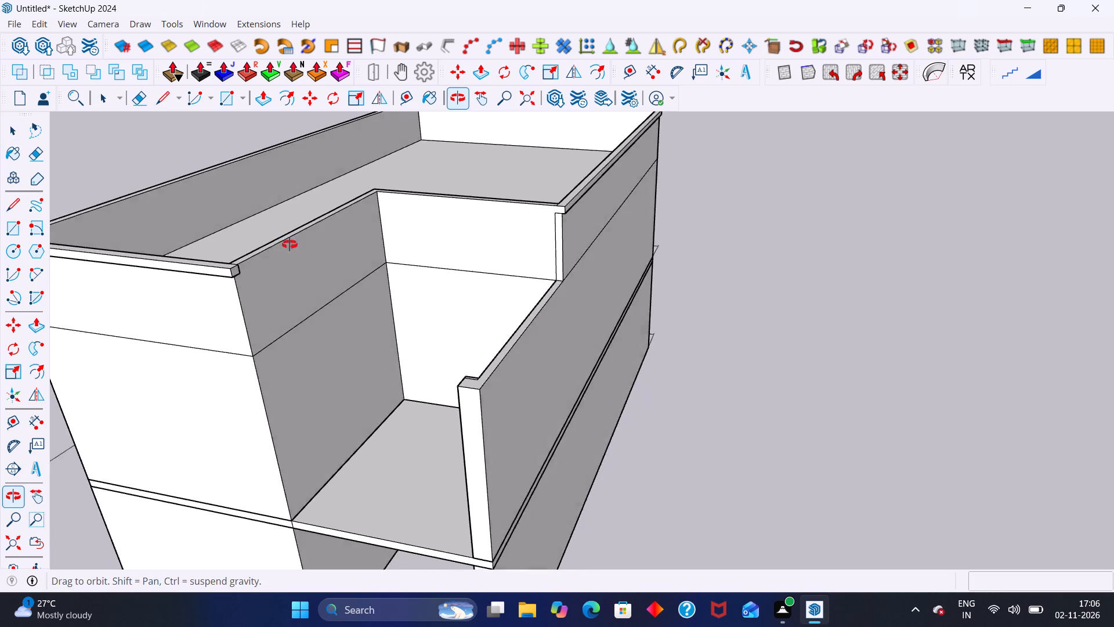
middle_click_drag(290, 244, 244, 281)
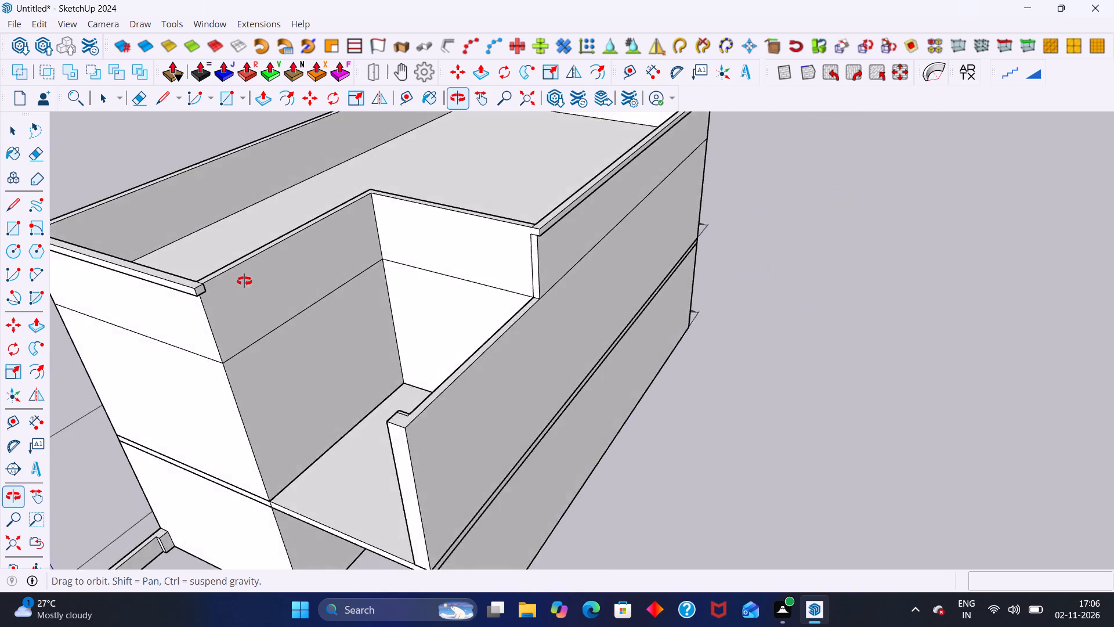
middle_click_drag(244, 281, 0, 325)
scroll(261, 307, "down", 3)
middle_click_drag(290, 300, 170, 279)
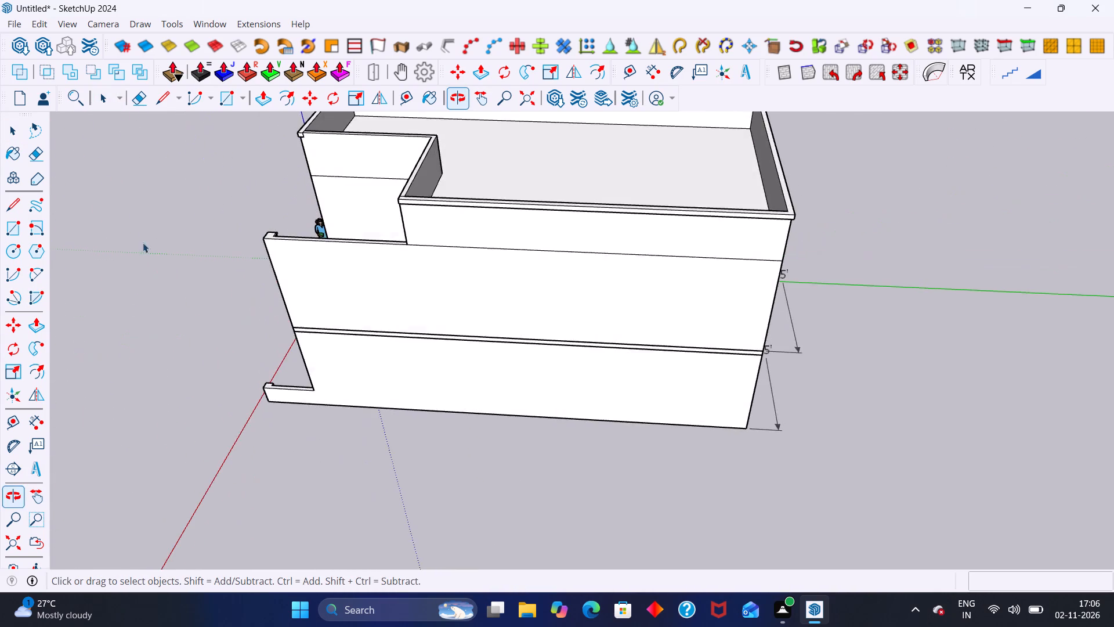
scroll(339, 177, "up", 7)
middle_click_drag(487, 247, 129, 308)
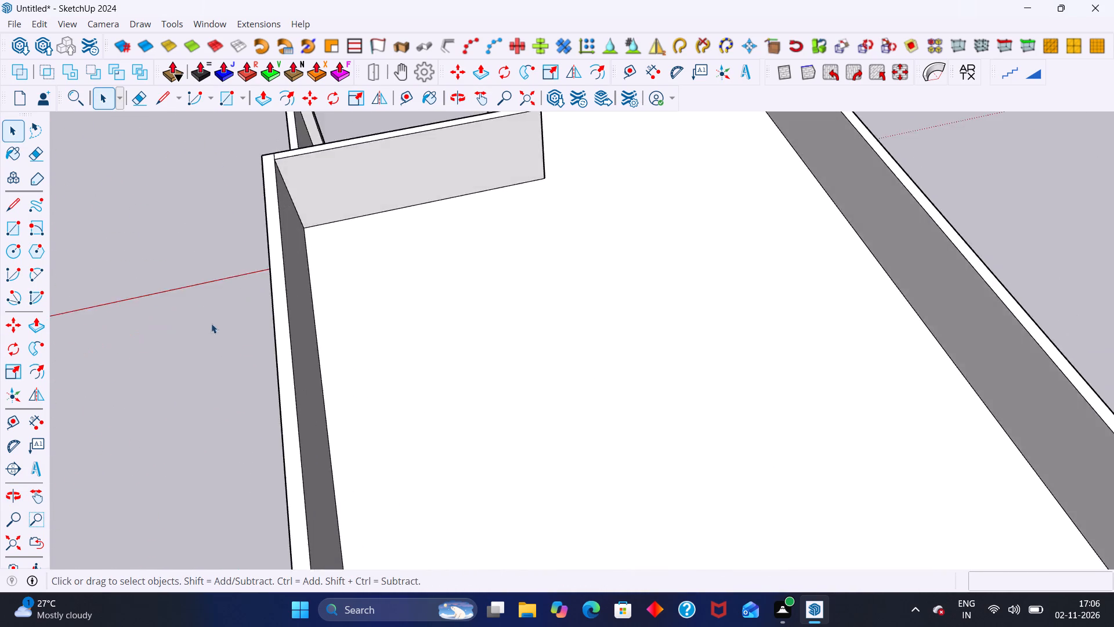
scroll(211, 324, "down", 10)
scroll(359, 170, "up", 16)
Push/Pull the front coping's end face back flush with the roof opening's side wall, and out again 2".
middle_click_drag(319, 189, 313, 179)
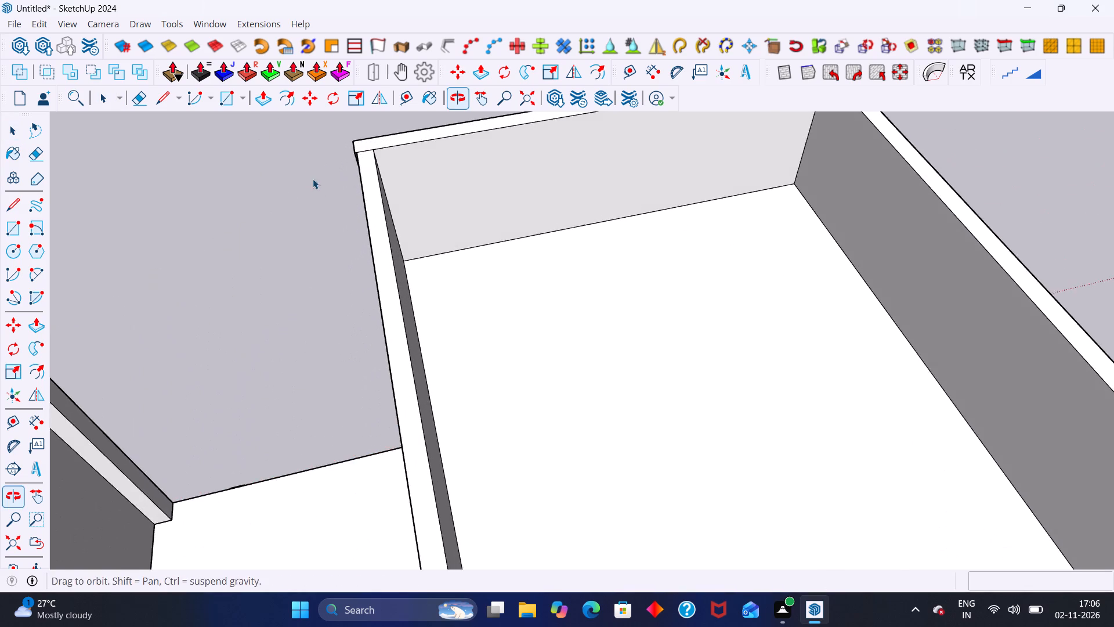
scroll(319, 170, "up", 4)
middle_click_drag(301, 143, 488, 141)
scroll(371, 206, "up", 3)
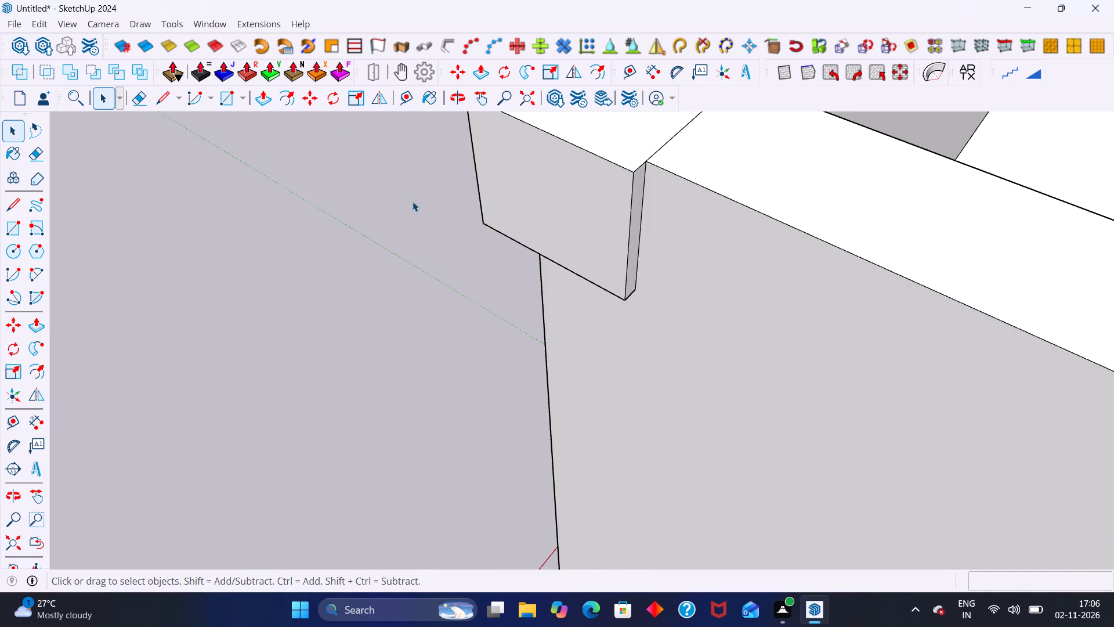
scroll(414, 204, "down", 3)
left_click(455, 215)
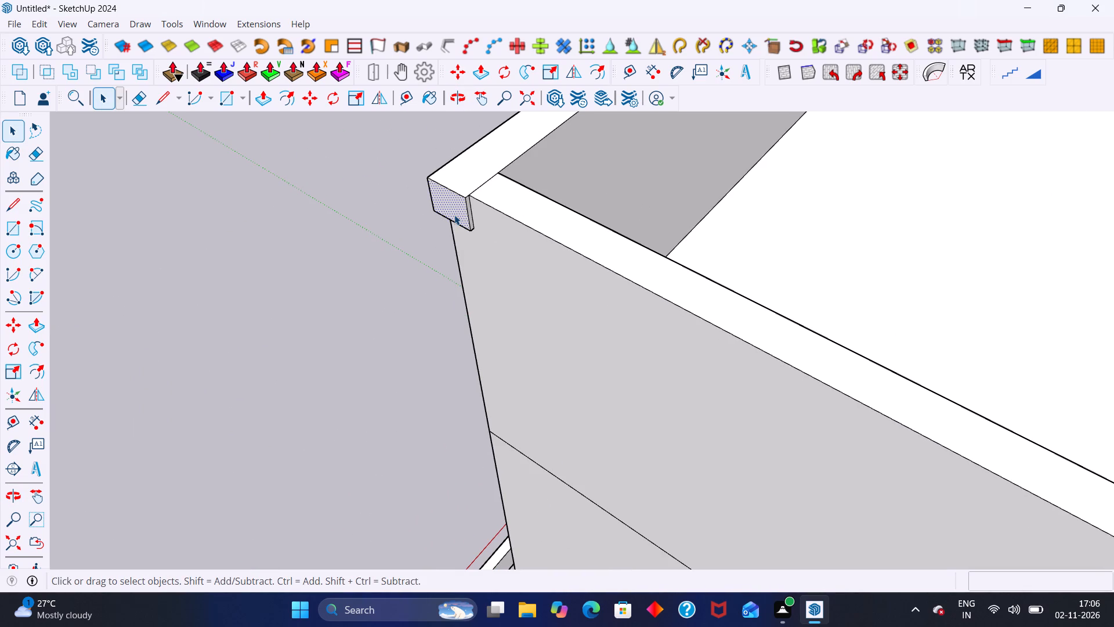
key("p")
left_click(454, 215)
left_click(475, 213)
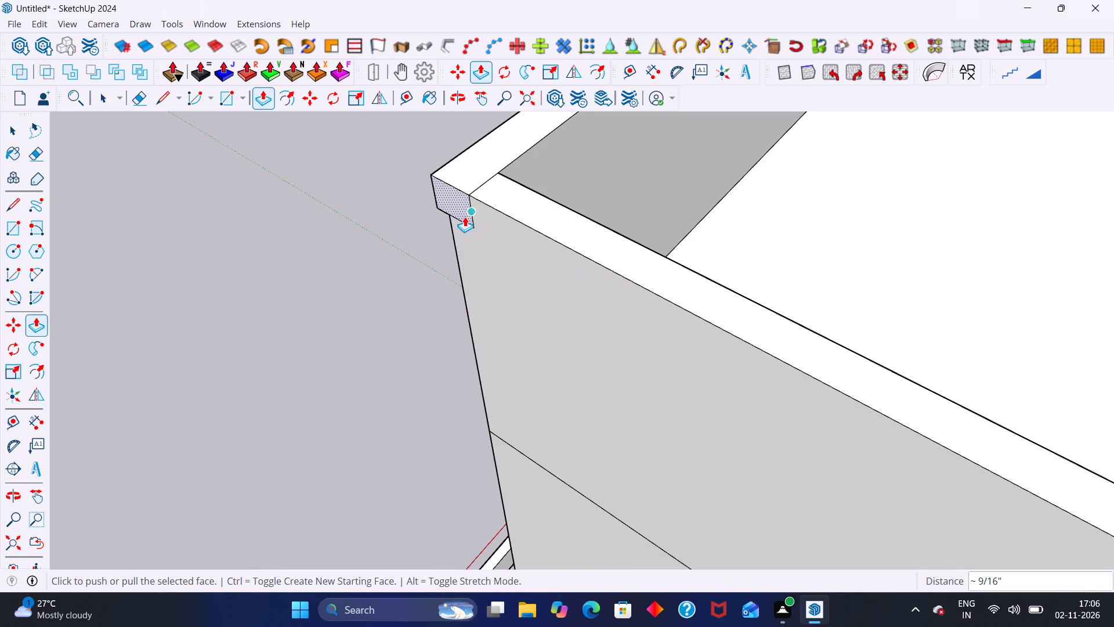
left_click(460, 197)
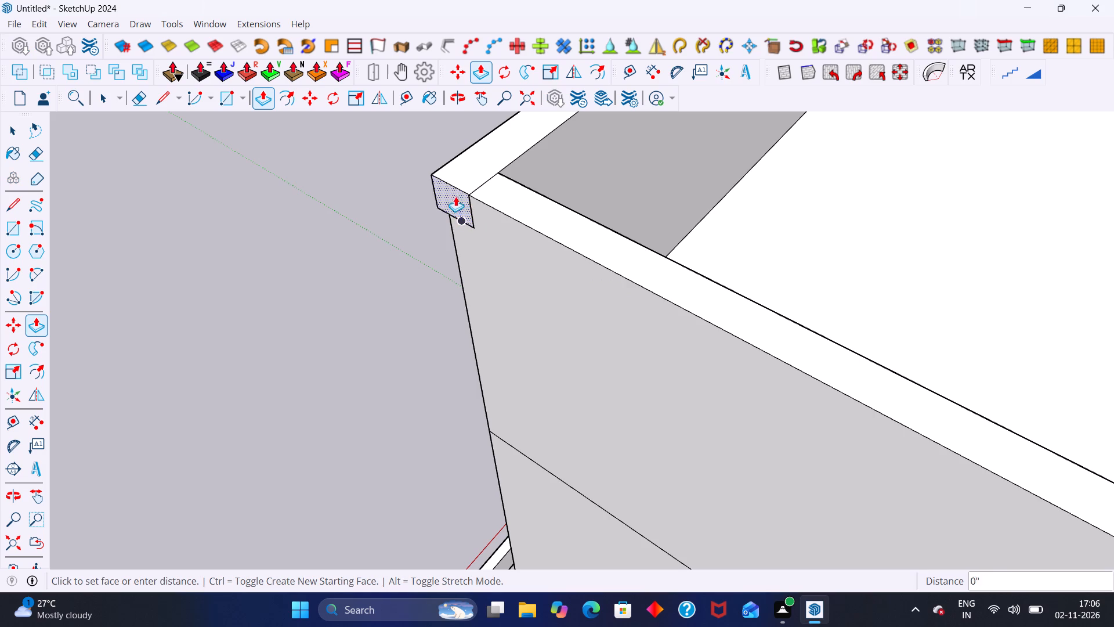
key("2")
key("Return")
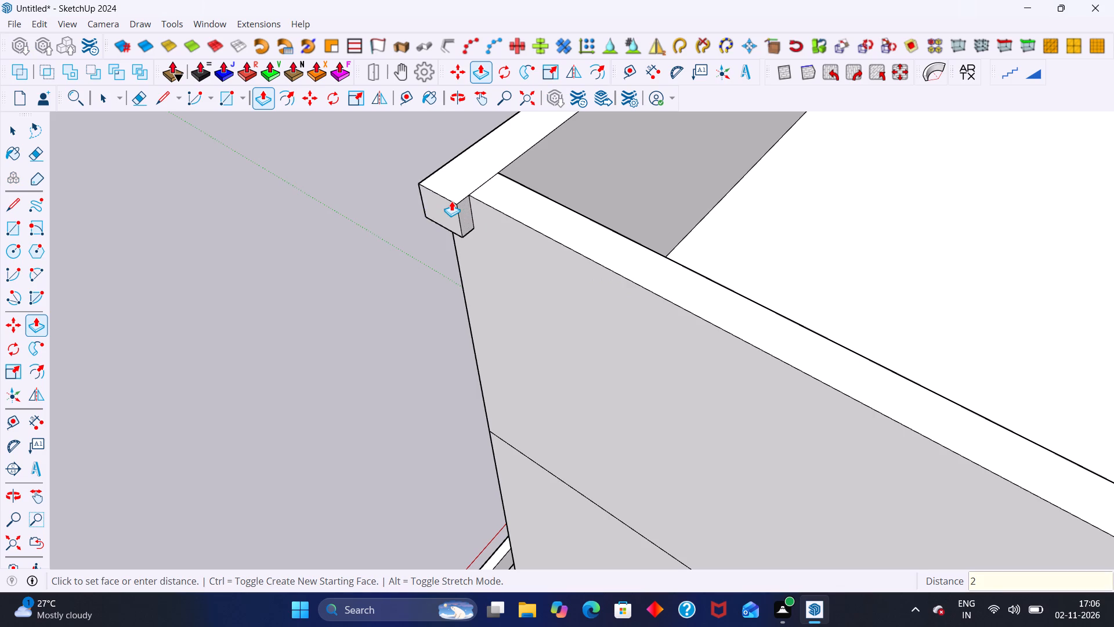
key("space")
Draw a line from the midpoint of the front coping's end, along the opening's side wall to its inner corner, about 12' 5" long.
scroll(457, 207, "up", 3)
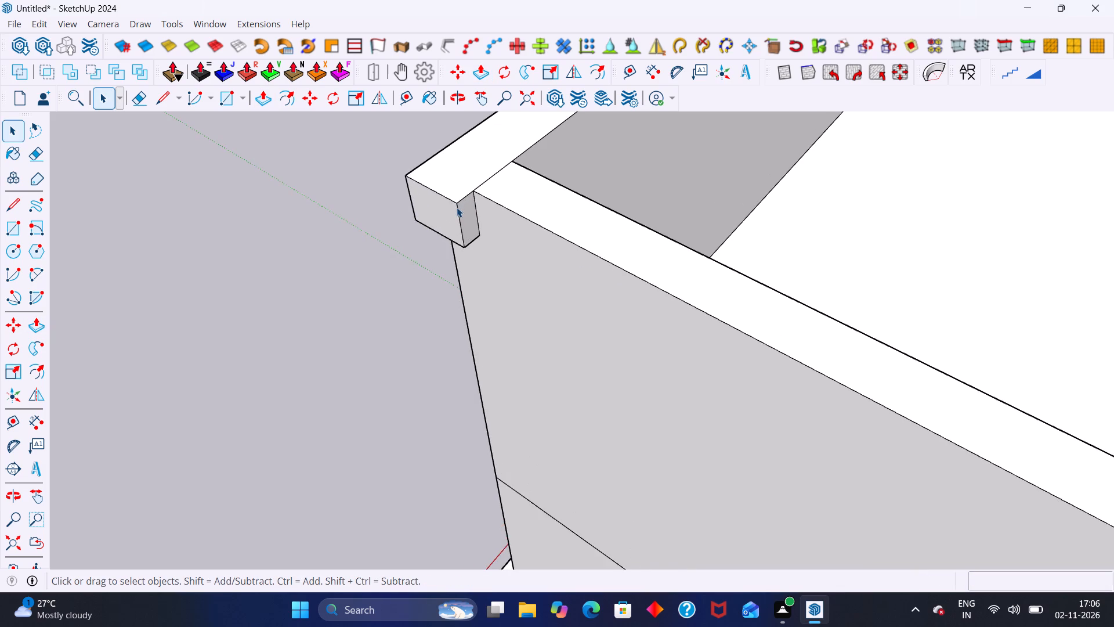
middle_click_drag(456, 207, 985, 13)
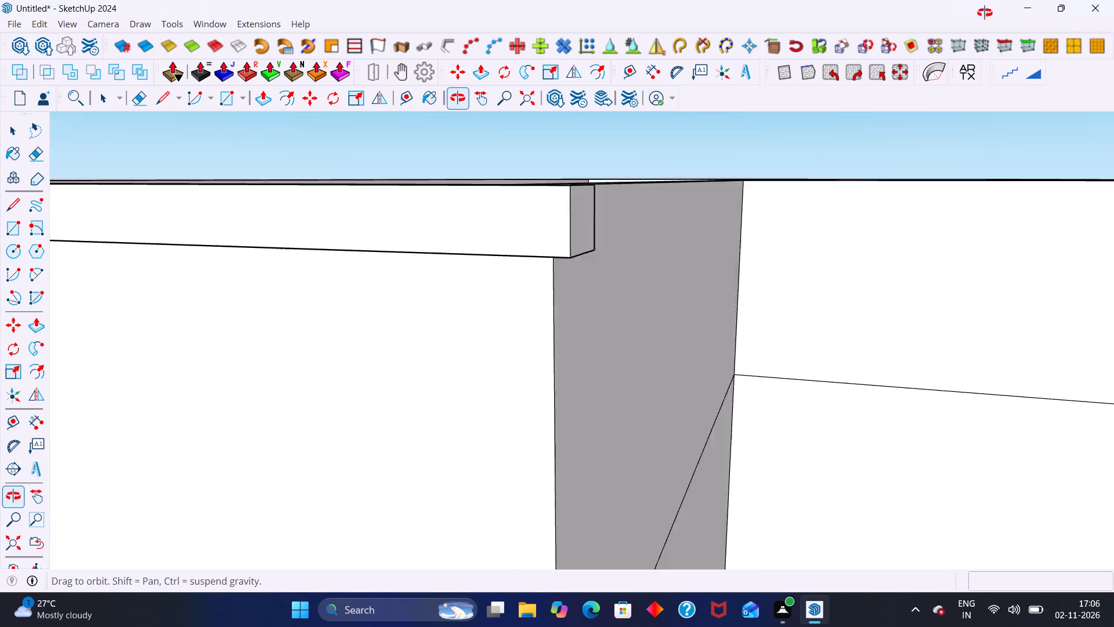
middle_click_drag(985, 13, 428, 198)
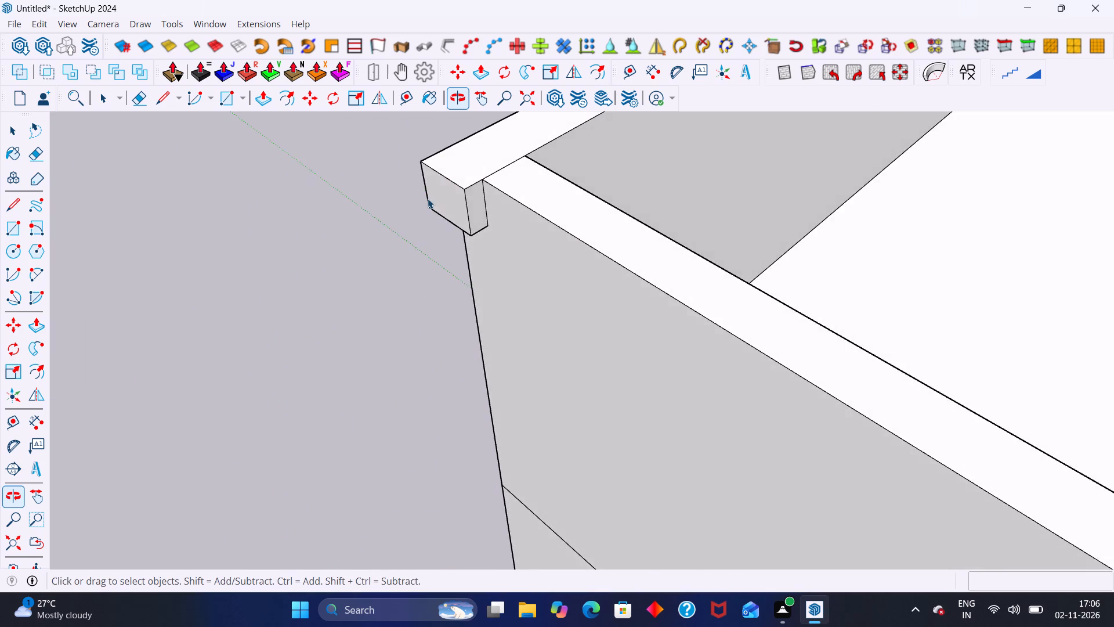
scroll(421, 178, "down", 6)
middle_click_drag(432, 184, 419, 142)
middle_click_drag(439, 192, 434, 182)
scroll(453, 185, "up", 7)
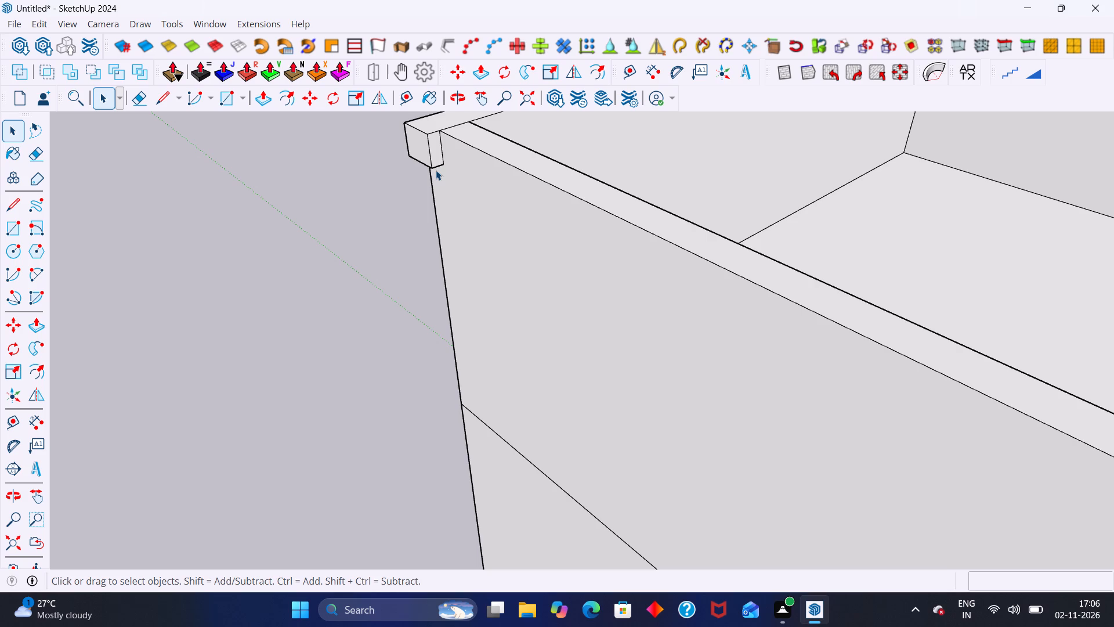
scroll(436, 170, "down", 4)
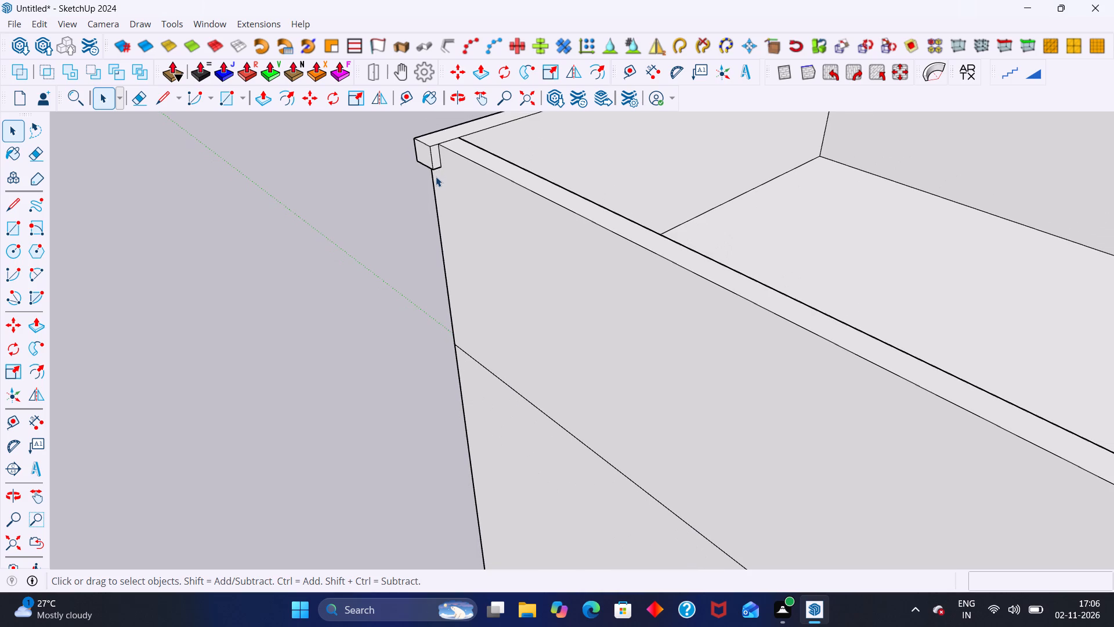
key("l")
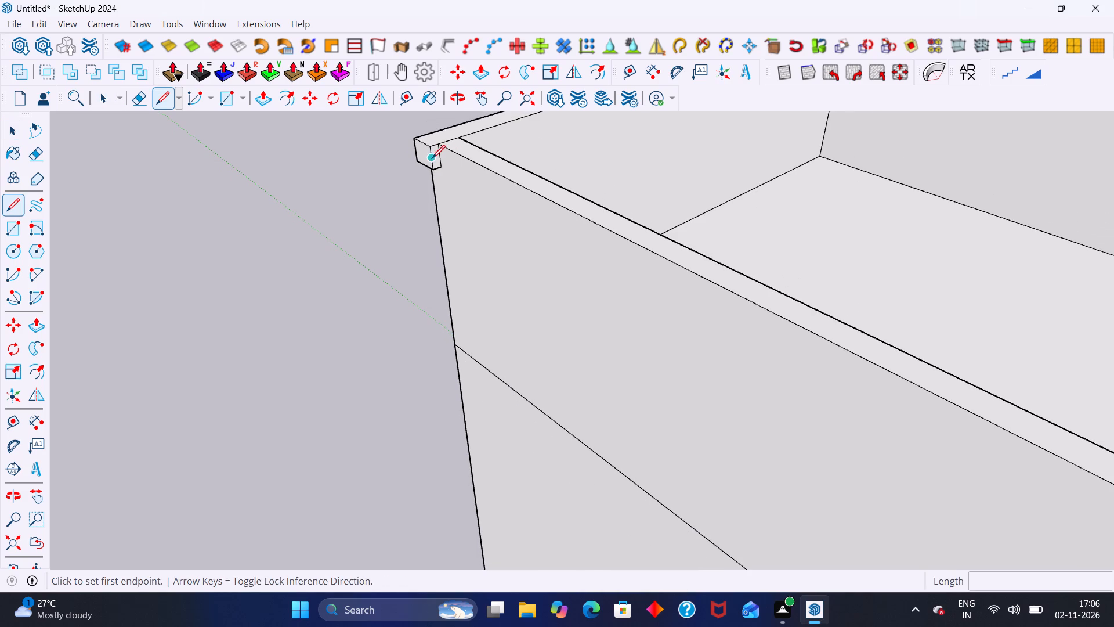
left_click(442, 157)
scroll(509, 211, "down", 11)
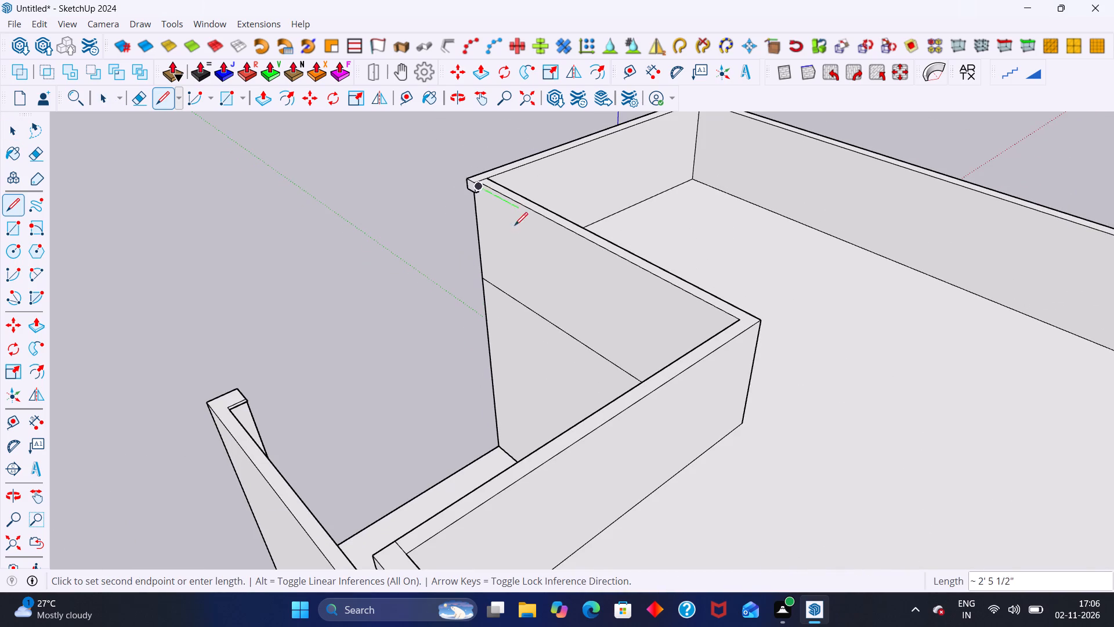
middle_click_drag(571, 250, 811, 270)
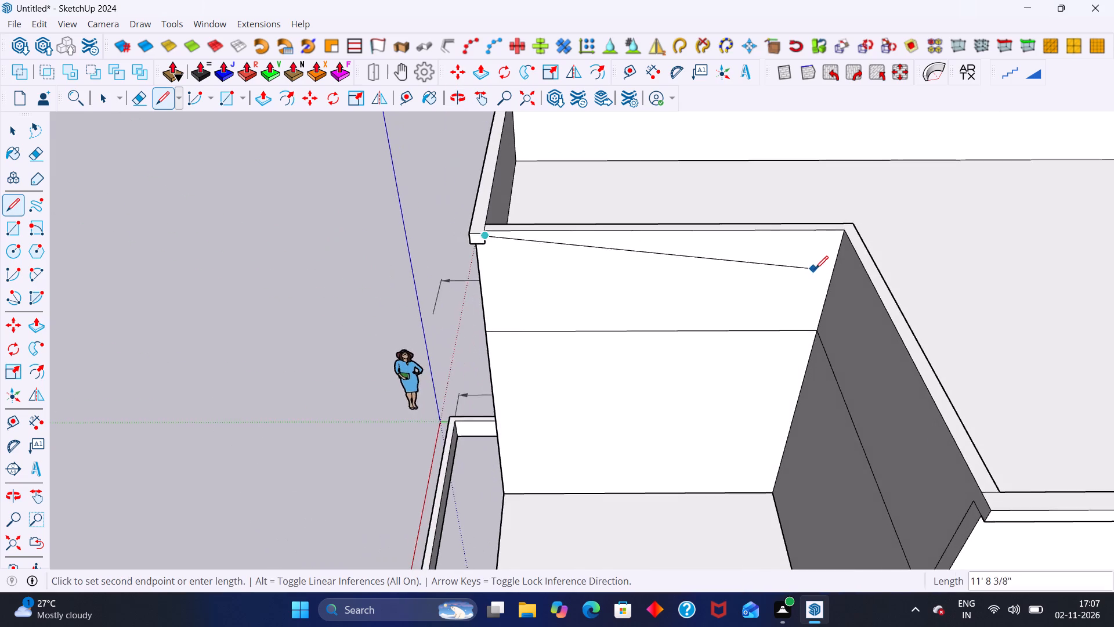
scroll(818, 265, "up", 8)
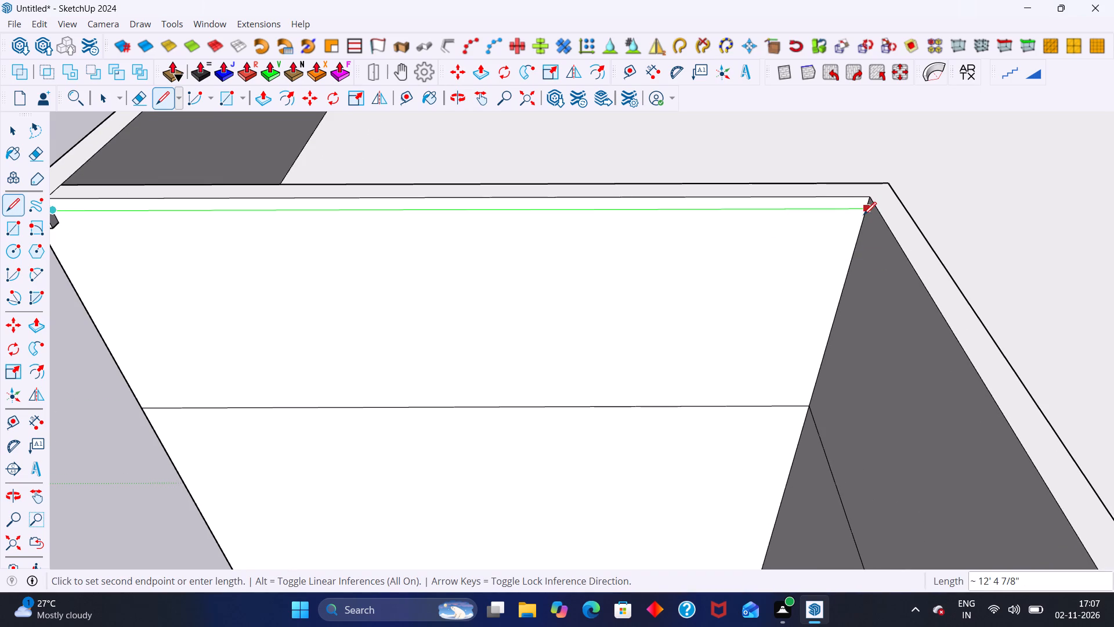
left_click(863, 215)
Draw a line from that inner corner along the top of the opening's rear wall to the side coping's outer end edge.
middle_click_drag(856, 224, 967, 226)
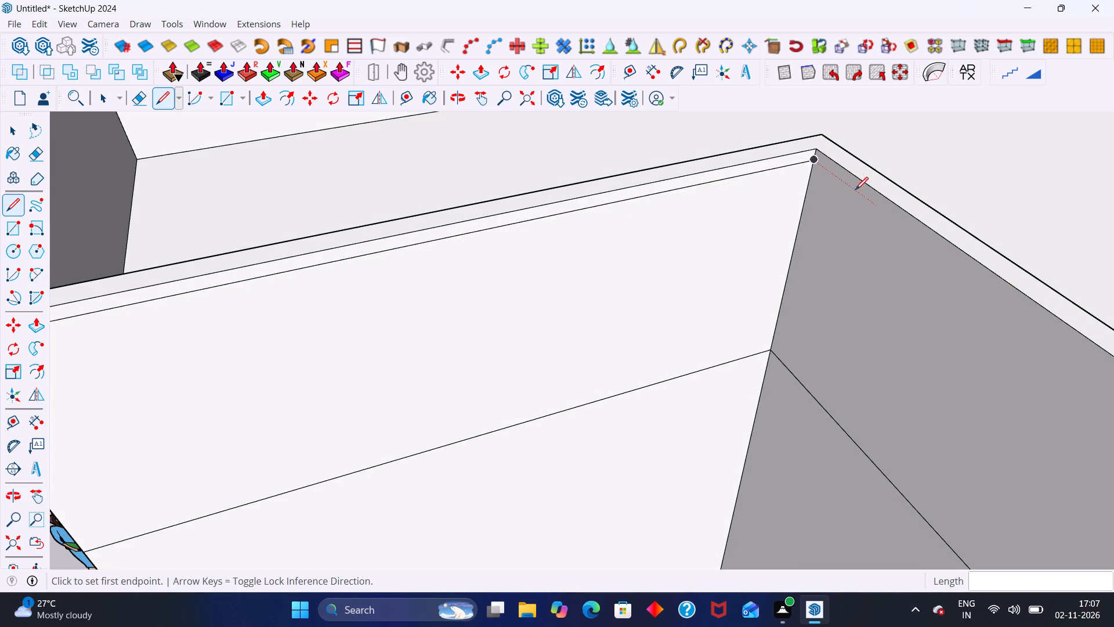
left_click(814, 161)
scroll(938, 247, "down", 12)
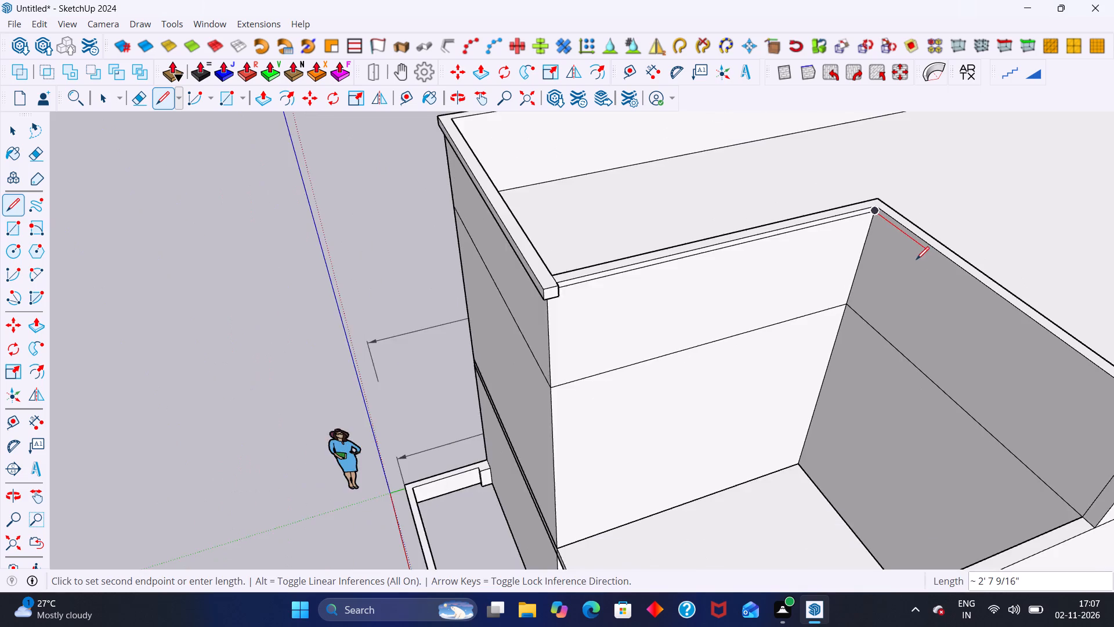
middle_click_drag(916, 260, 979, 242)
scroll(1022, 239, "up", 4)
scroll(918, 263, "down", 13)
scroll(909, 250, "up", 2)
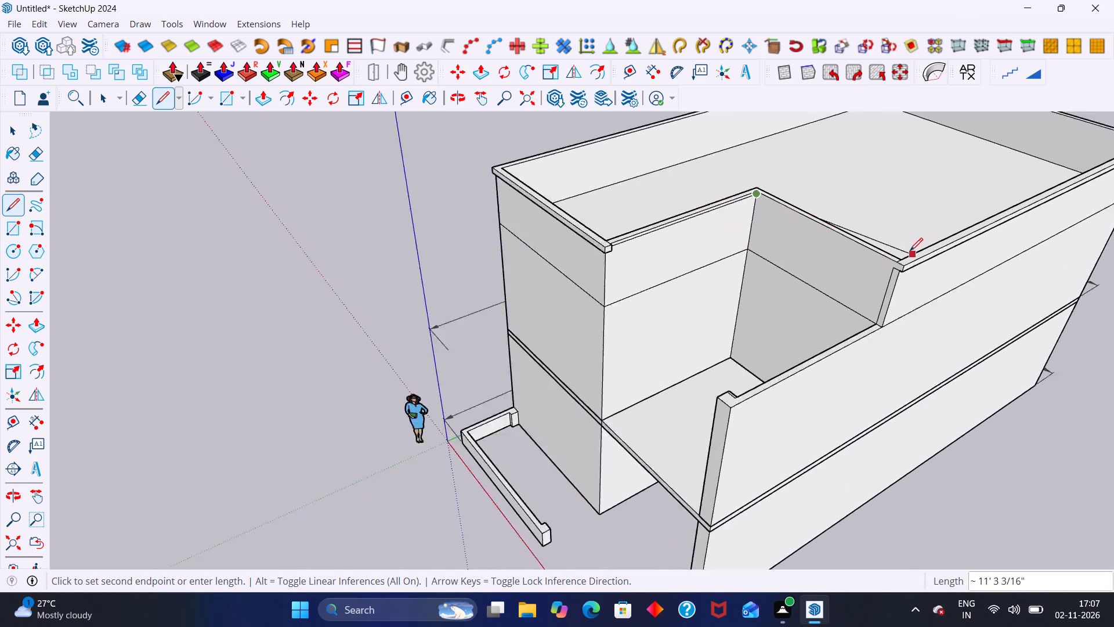
scroll(910, 251, "up", 19)
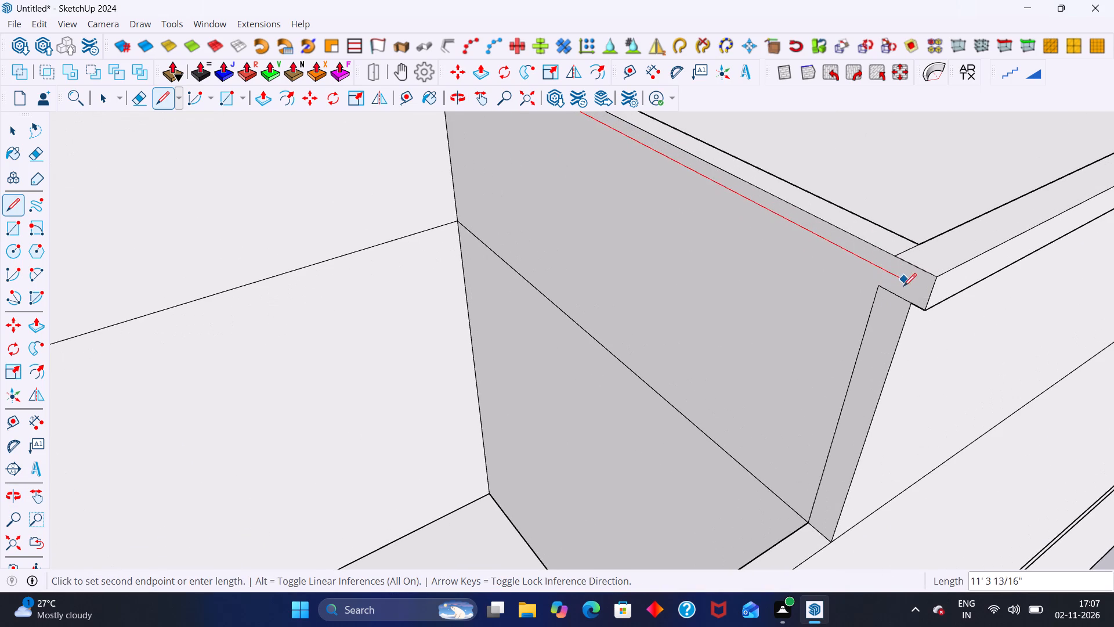
left_click(931, 297)
scroll(807, 290, "down", 1)
key("space")
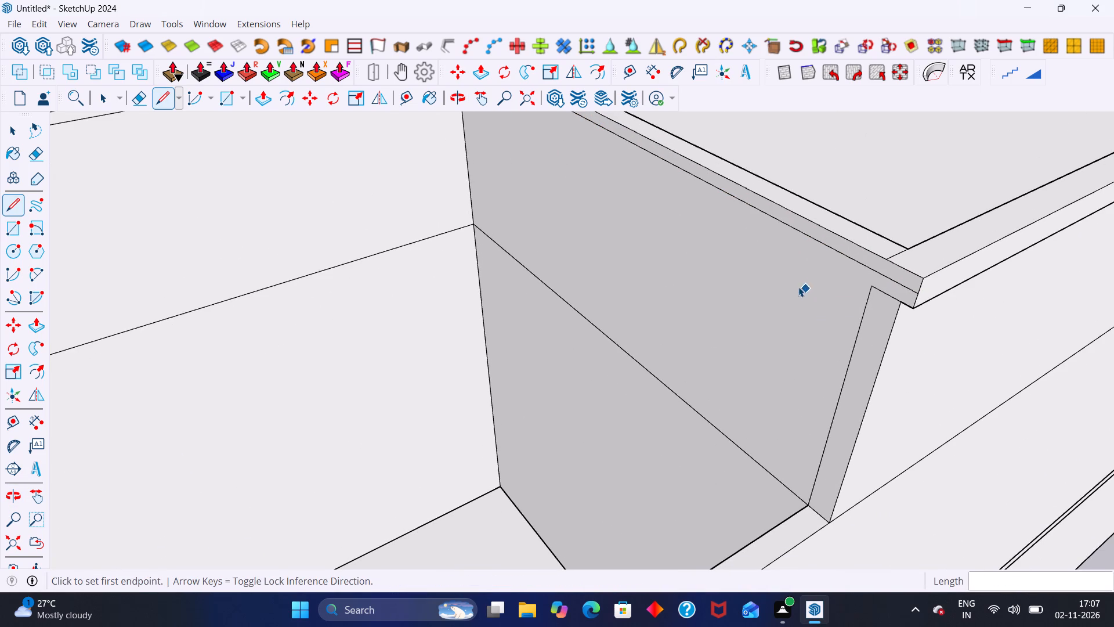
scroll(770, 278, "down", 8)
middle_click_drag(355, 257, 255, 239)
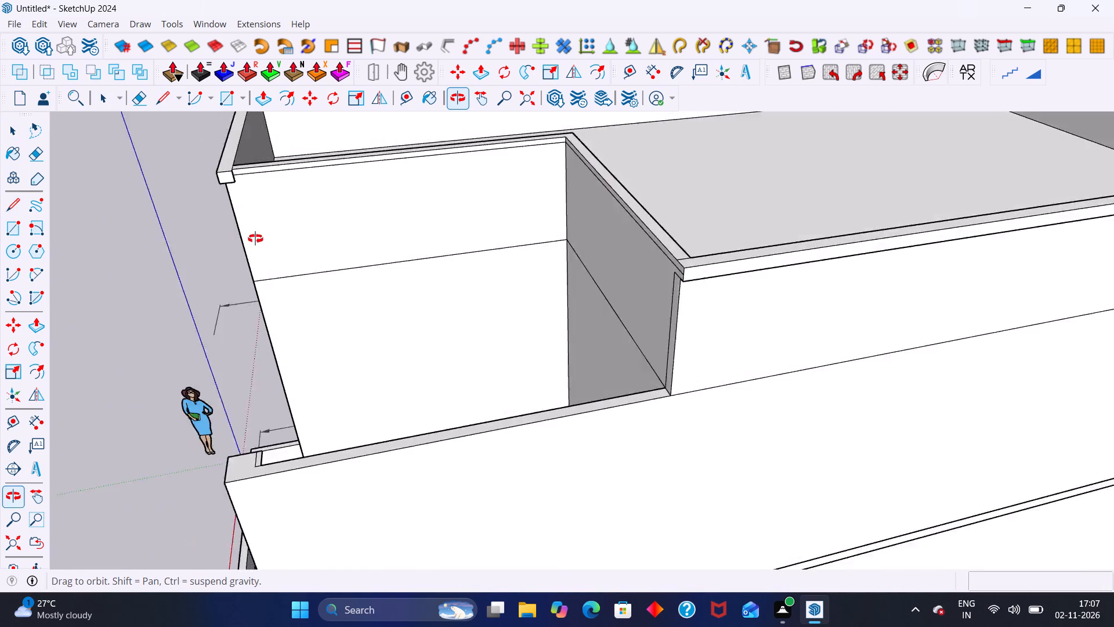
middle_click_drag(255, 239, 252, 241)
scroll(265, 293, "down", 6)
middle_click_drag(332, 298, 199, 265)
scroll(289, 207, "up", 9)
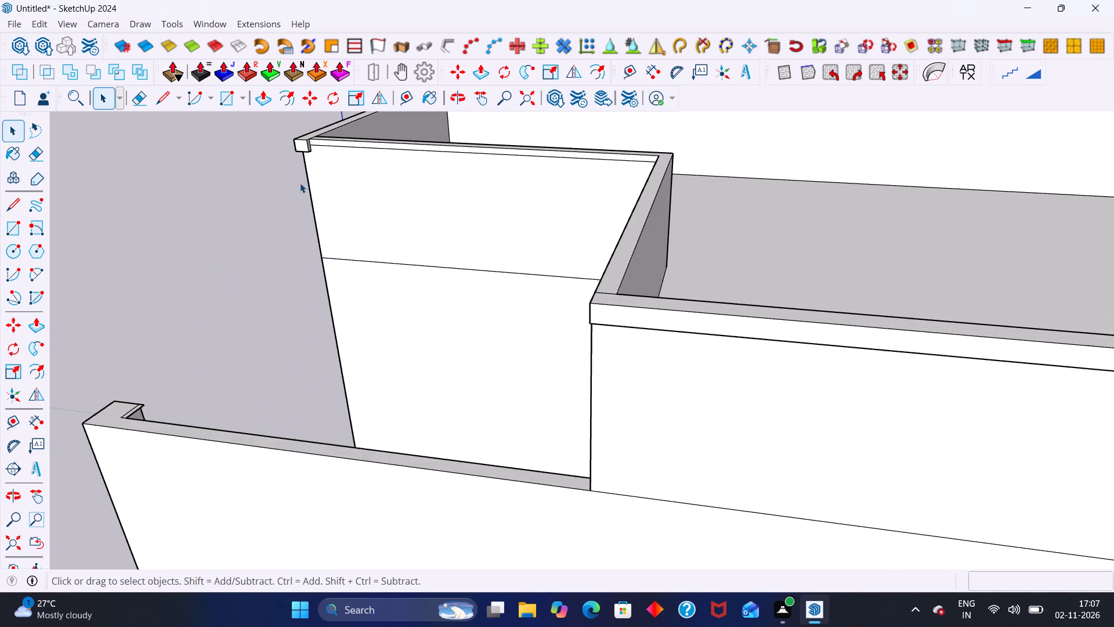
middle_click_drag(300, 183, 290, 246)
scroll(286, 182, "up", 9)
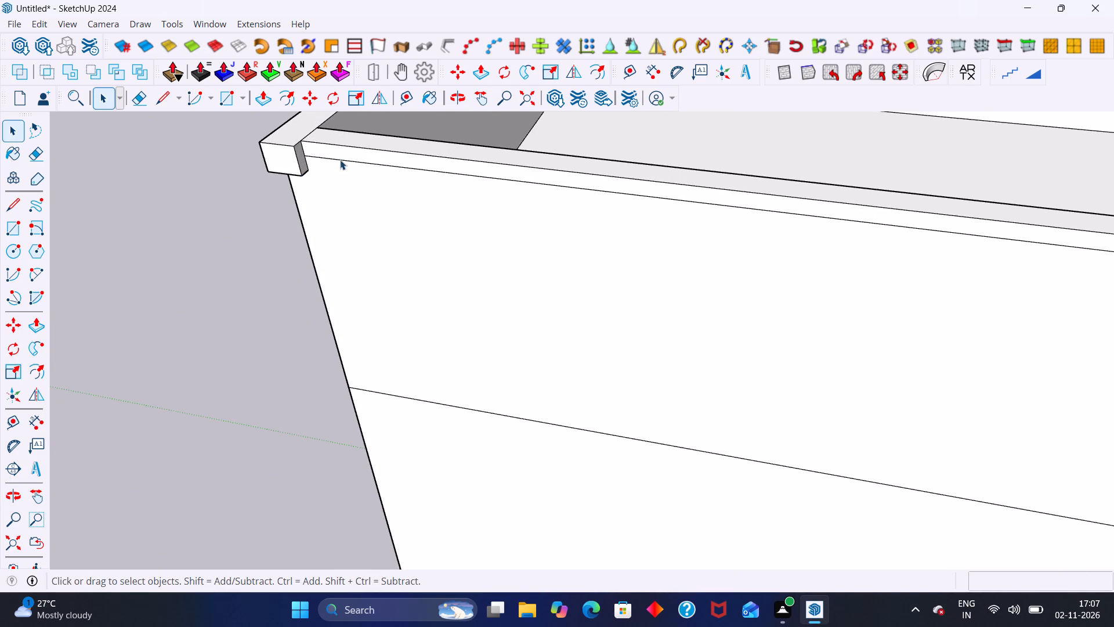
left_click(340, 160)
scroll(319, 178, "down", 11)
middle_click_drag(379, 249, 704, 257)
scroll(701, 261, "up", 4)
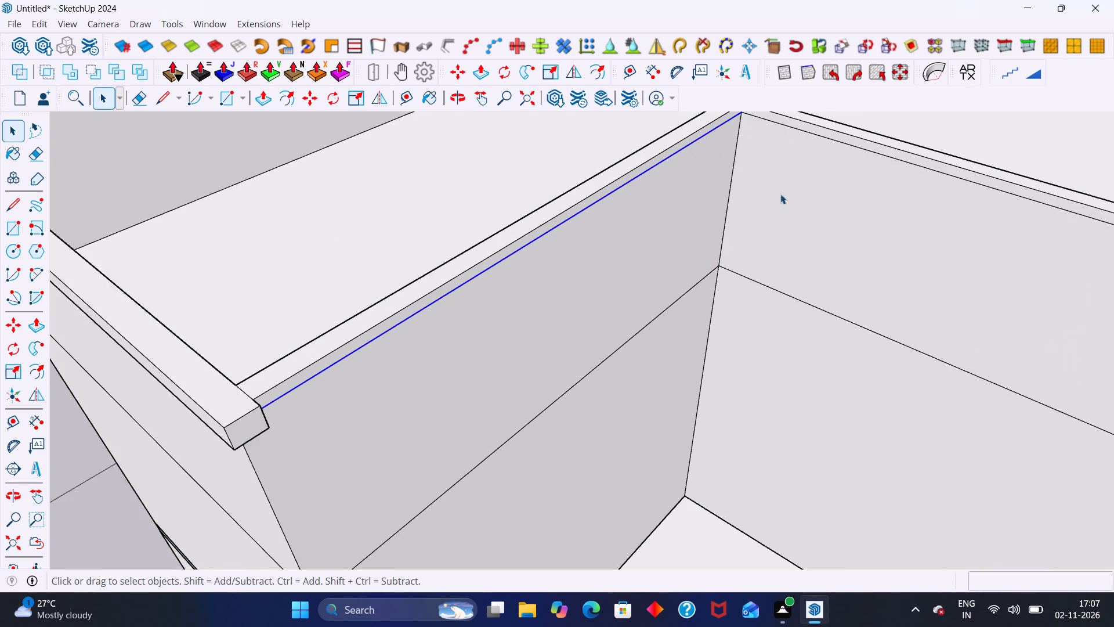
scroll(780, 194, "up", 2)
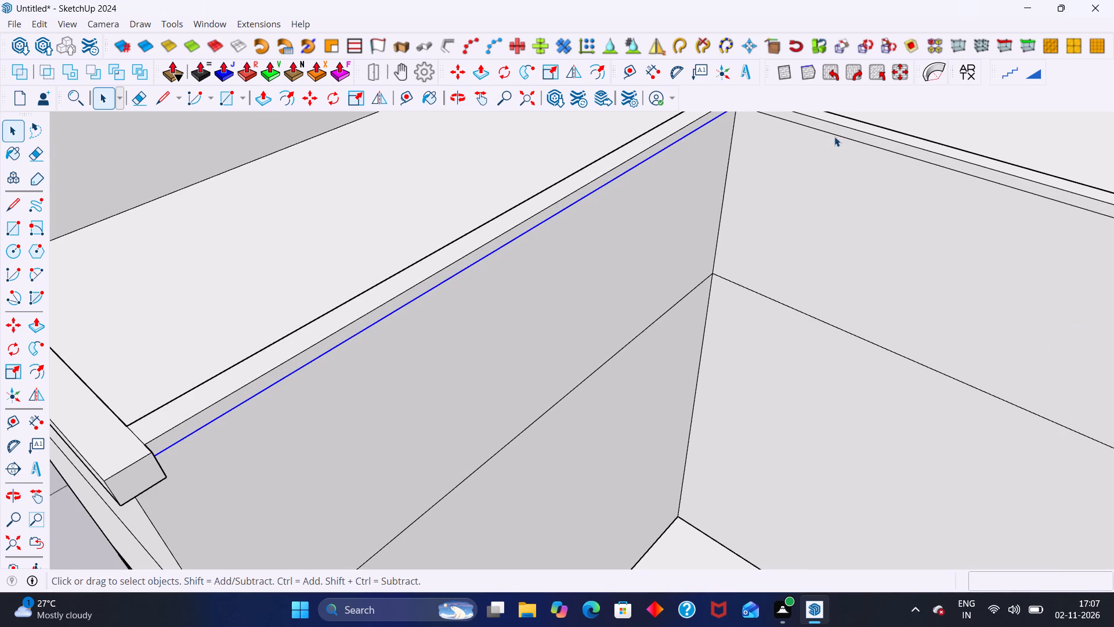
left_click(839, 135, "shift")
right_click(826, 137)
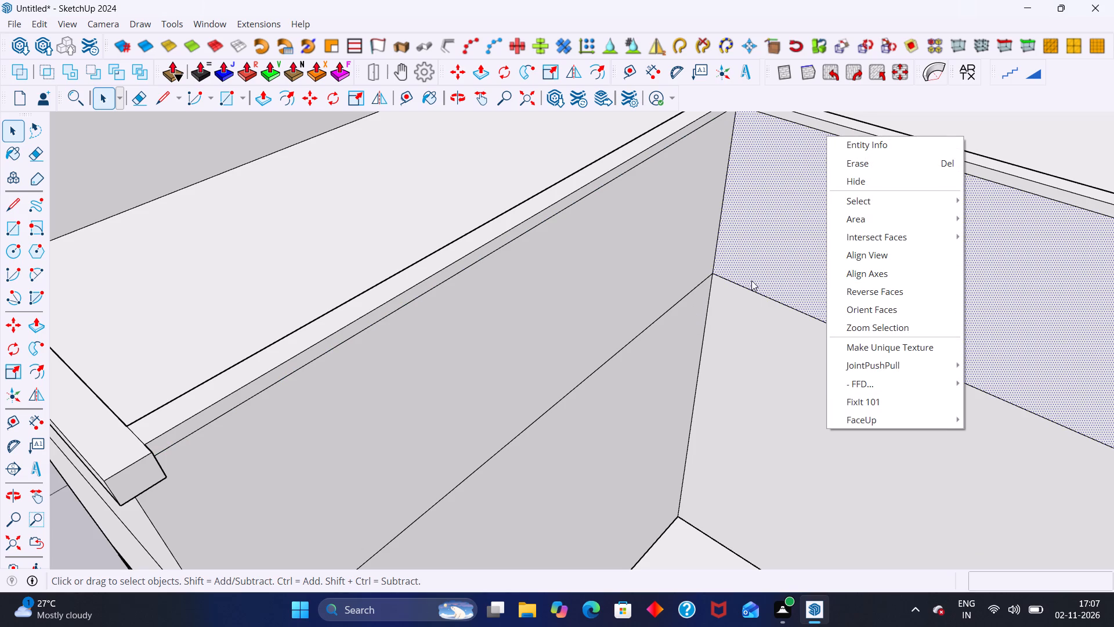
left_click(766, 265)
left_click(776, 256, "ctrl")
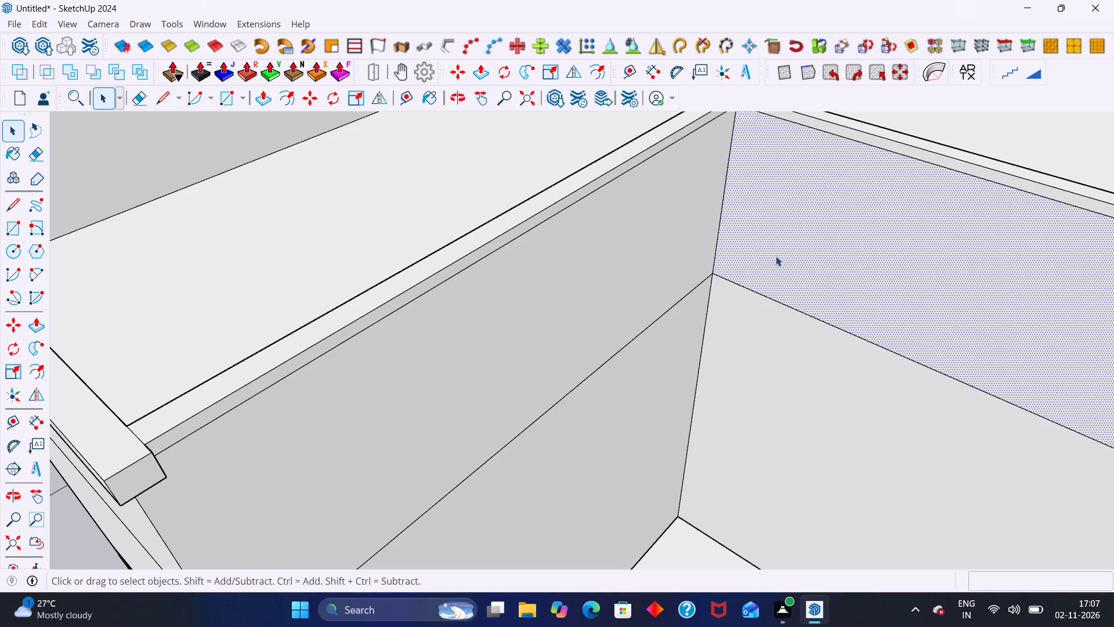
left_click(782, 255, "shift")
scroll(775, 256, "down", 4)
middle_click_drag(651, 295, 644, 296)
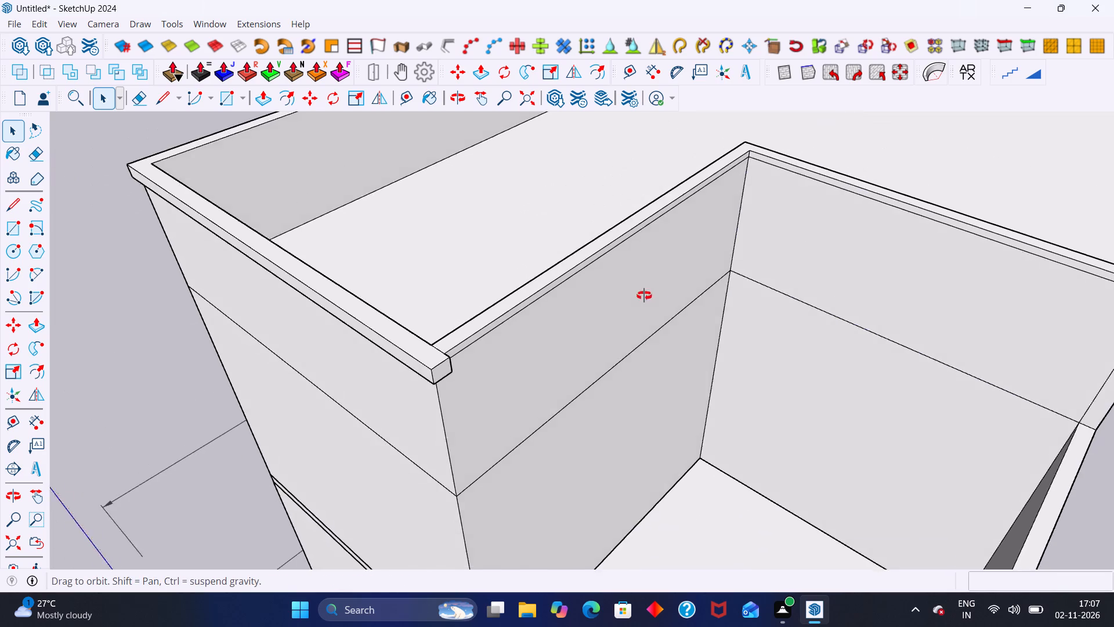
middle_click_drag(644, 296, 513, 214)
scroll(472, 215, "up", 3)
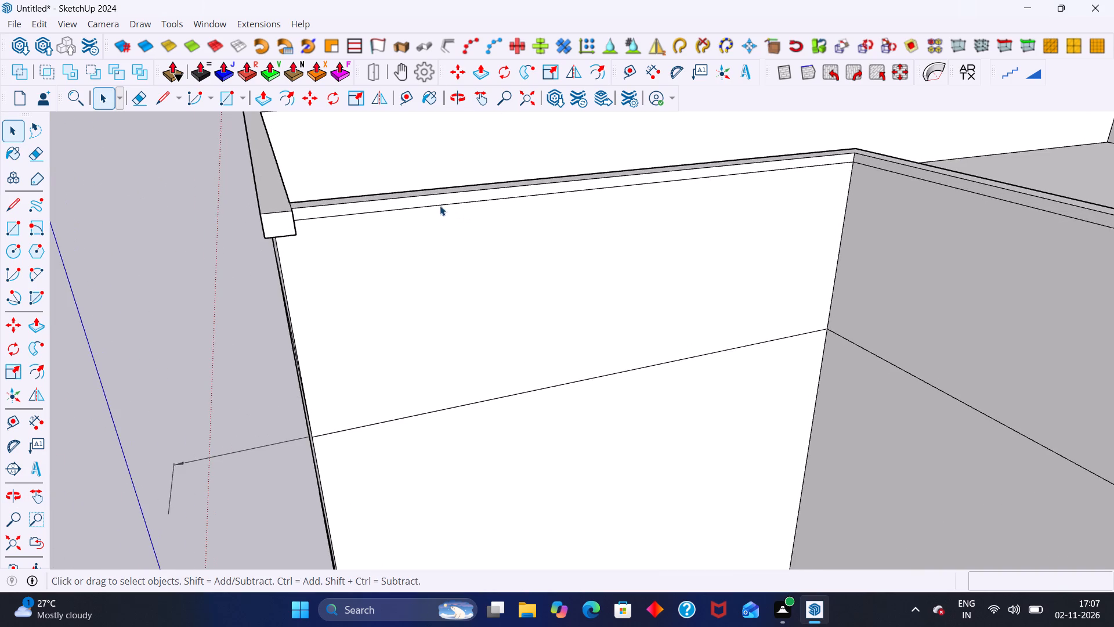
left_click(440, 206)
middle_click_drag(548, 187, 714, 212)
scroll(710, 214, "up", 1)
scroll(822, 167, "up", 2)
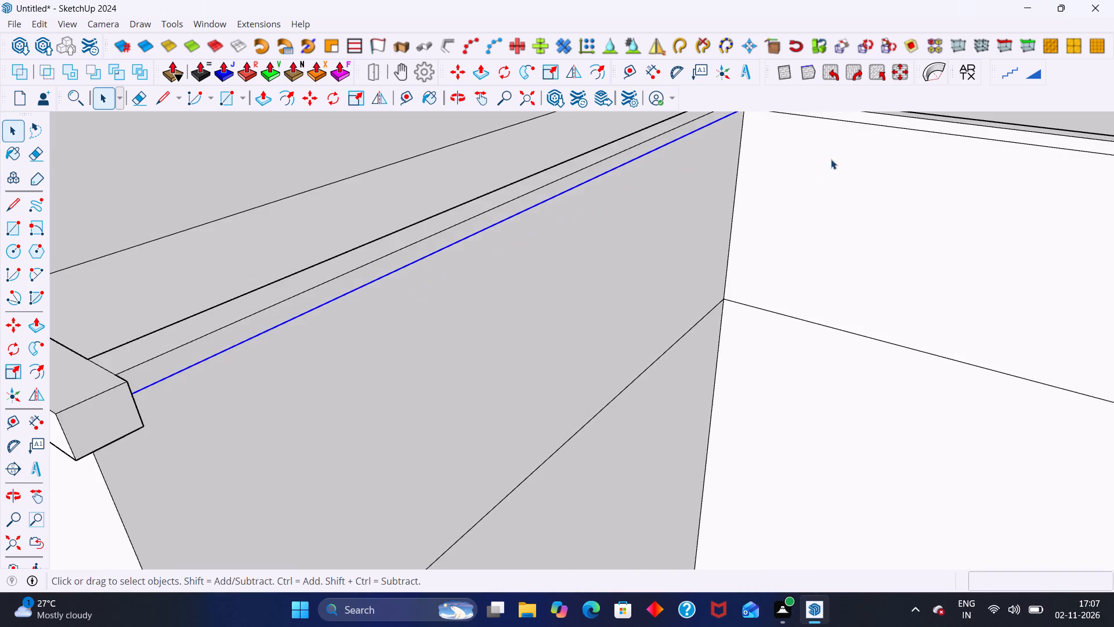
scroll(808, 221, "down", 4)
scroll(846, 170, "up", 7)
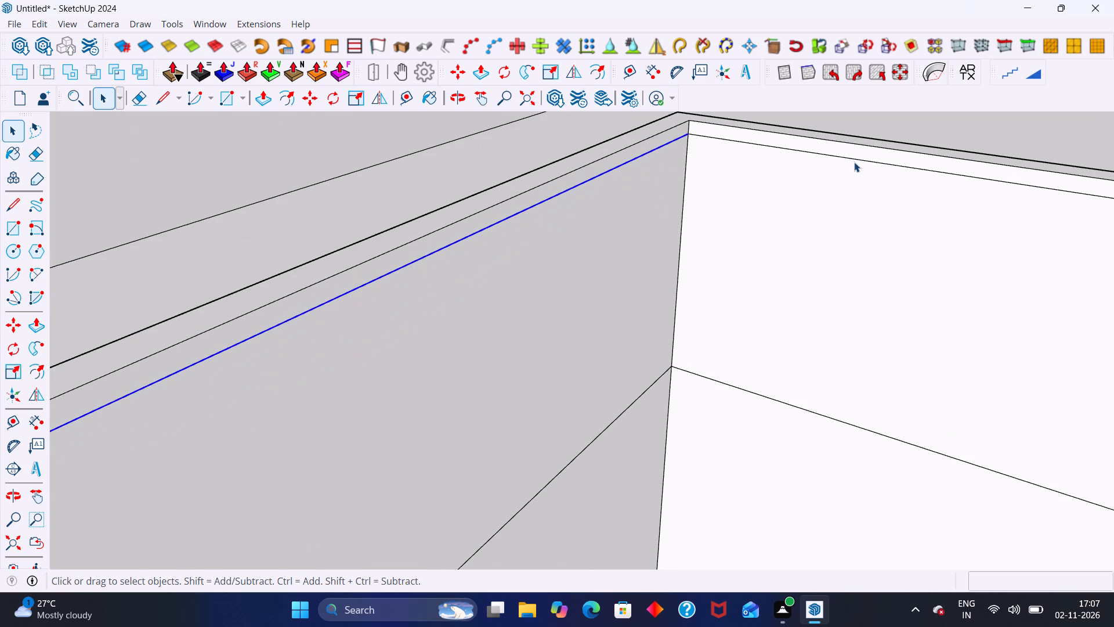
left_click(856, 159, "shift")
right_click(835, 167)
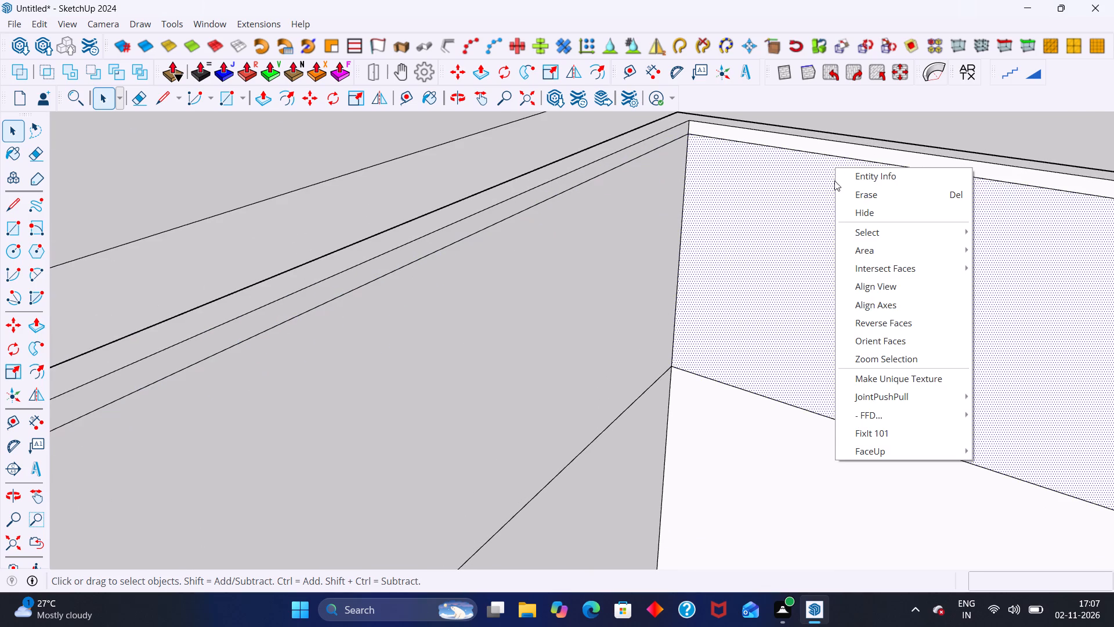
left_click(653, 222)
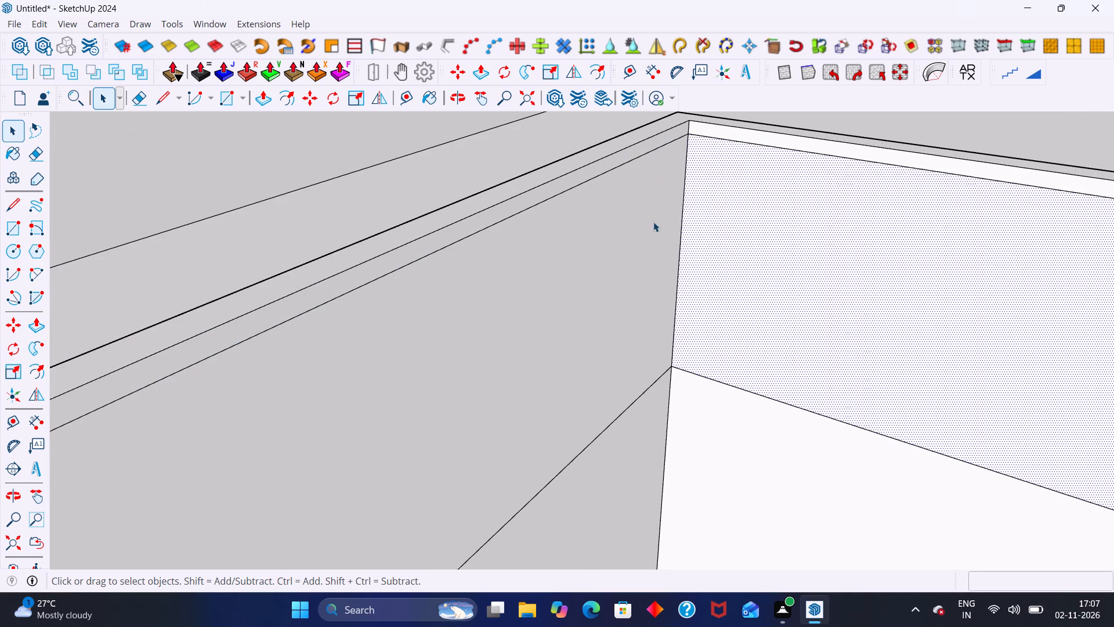
Weld the two lines along the opening's side and rear walls into one continuous path.
left_click(580, 185)
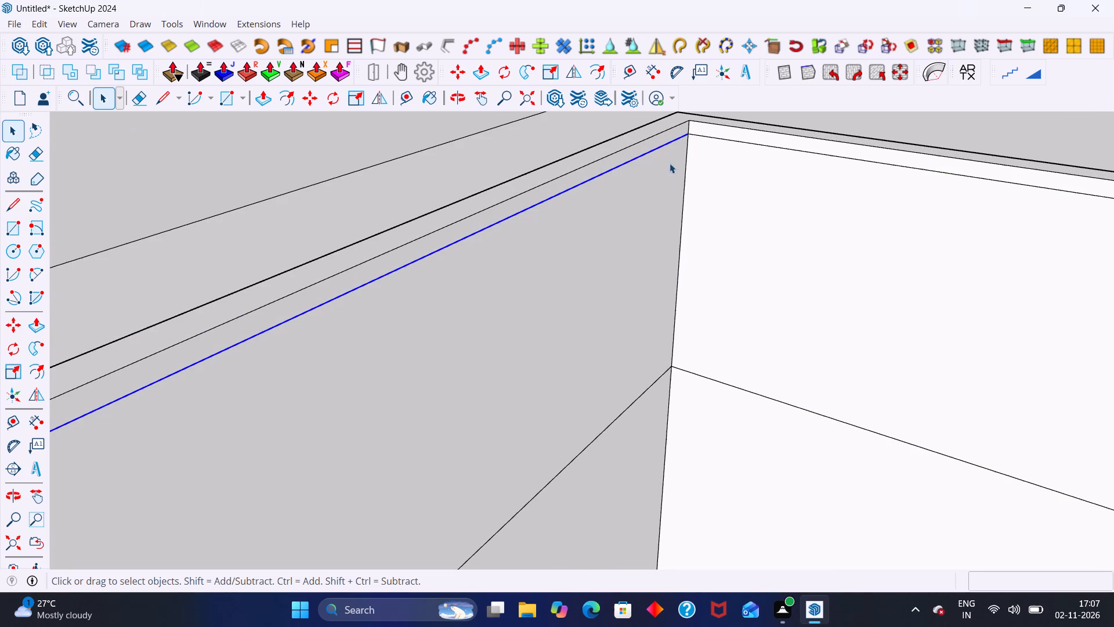
left_click(711, 137, "ctrl")
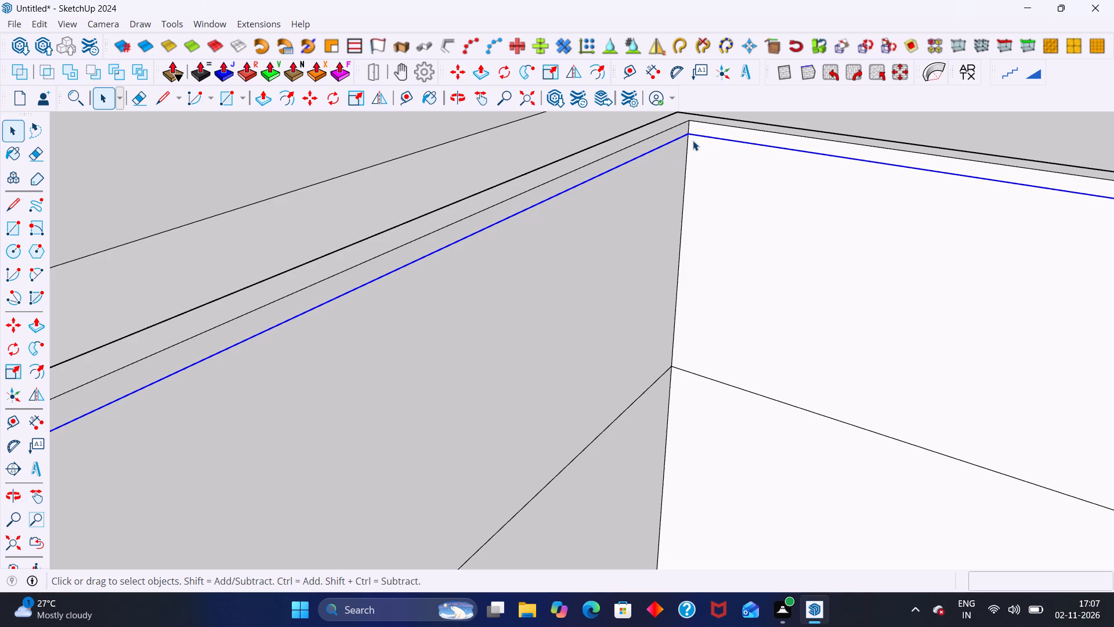
right_click(697, 134)
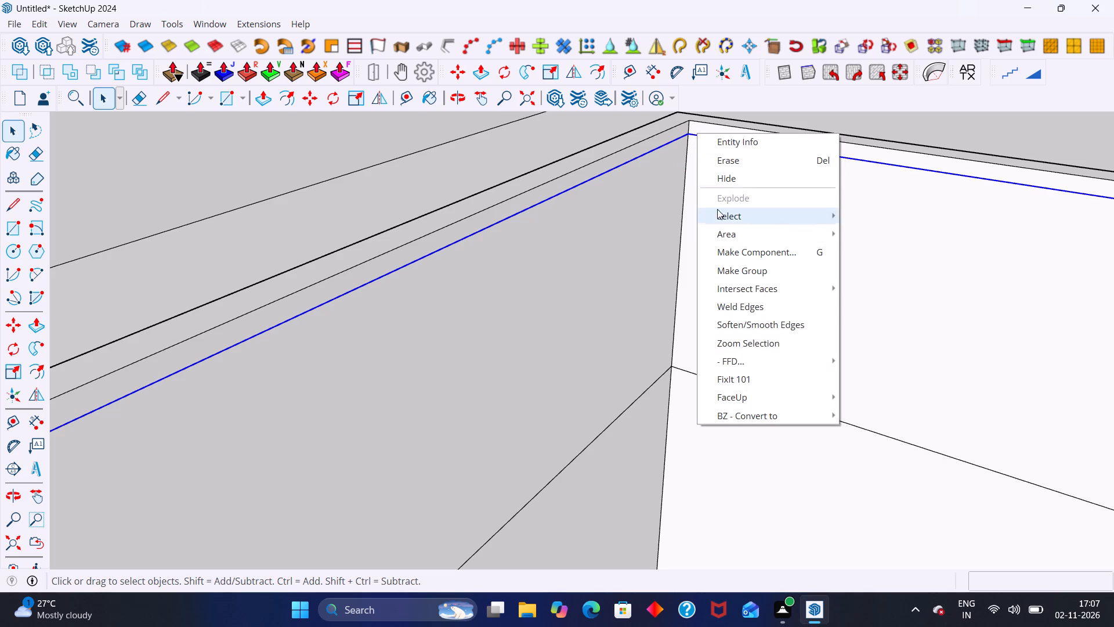
left_click(728, 301)
Extrude the side coping's end face along the welded path around the front roof opening with Follow Me.
scroll(555, 257, "down", 4)
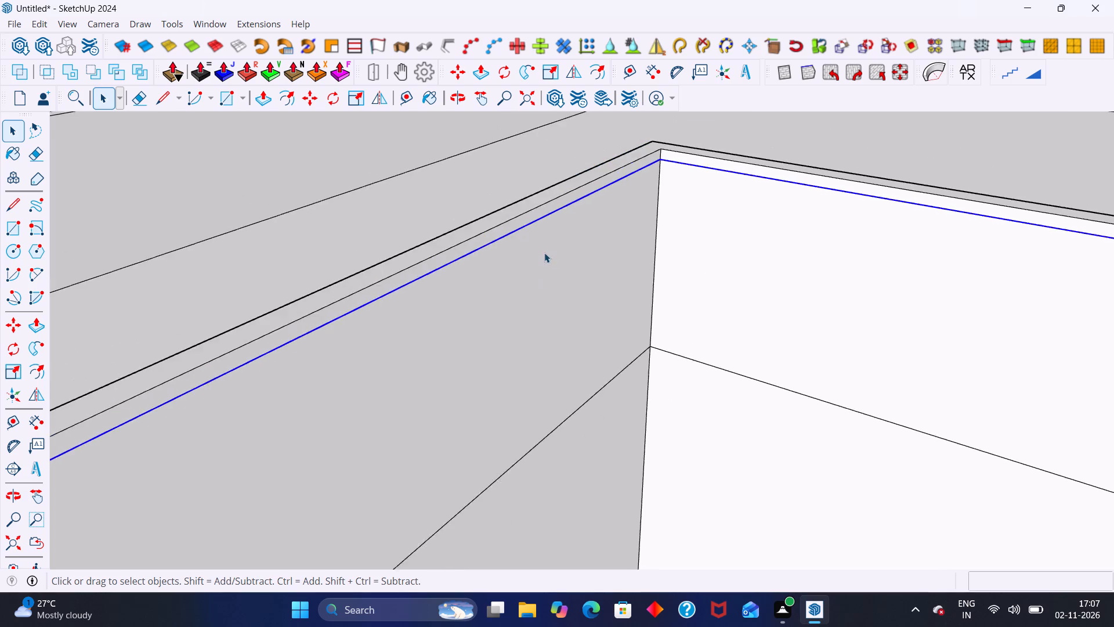
middle_click_drag(542, 252, 388, 260)
scroll(693, 231, "down", 7)
middle_click_drag(516, 250, 330, 194)
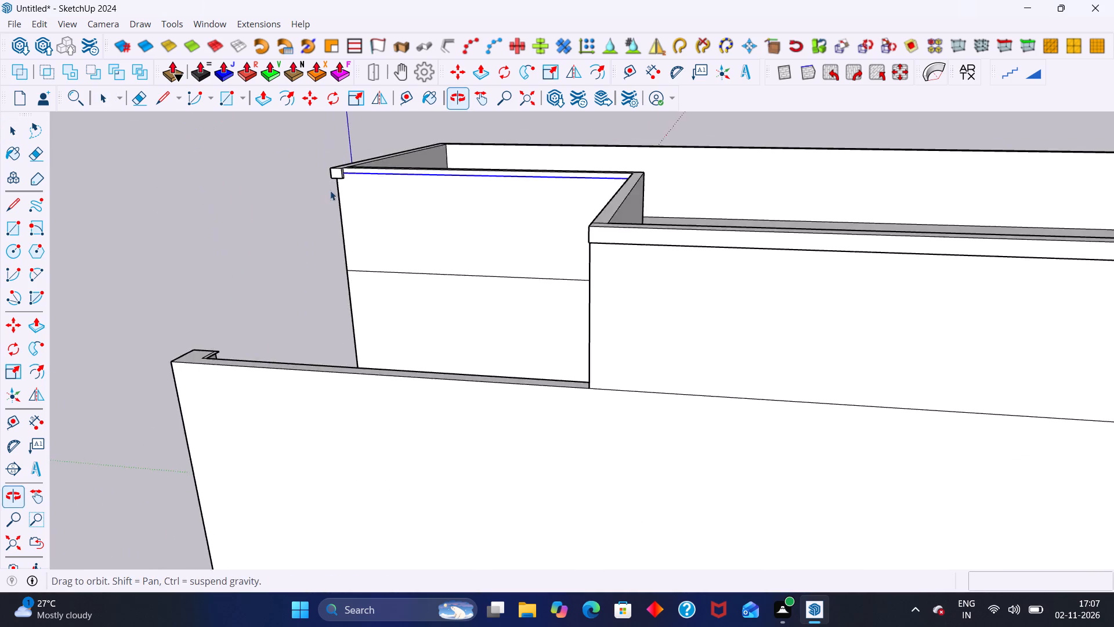
scroll(325, 186, "up", 5)
middle_click_drag(433, 135, 341, 148)
scroll(310, 145, "up", 14)
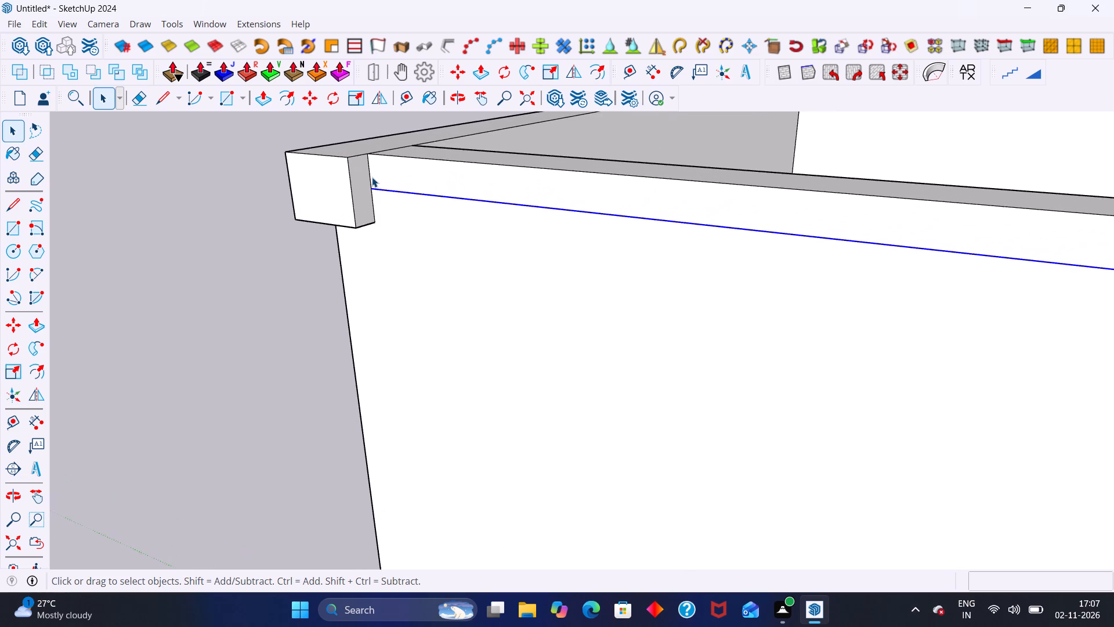
scroll(372, 177, "up", 2)
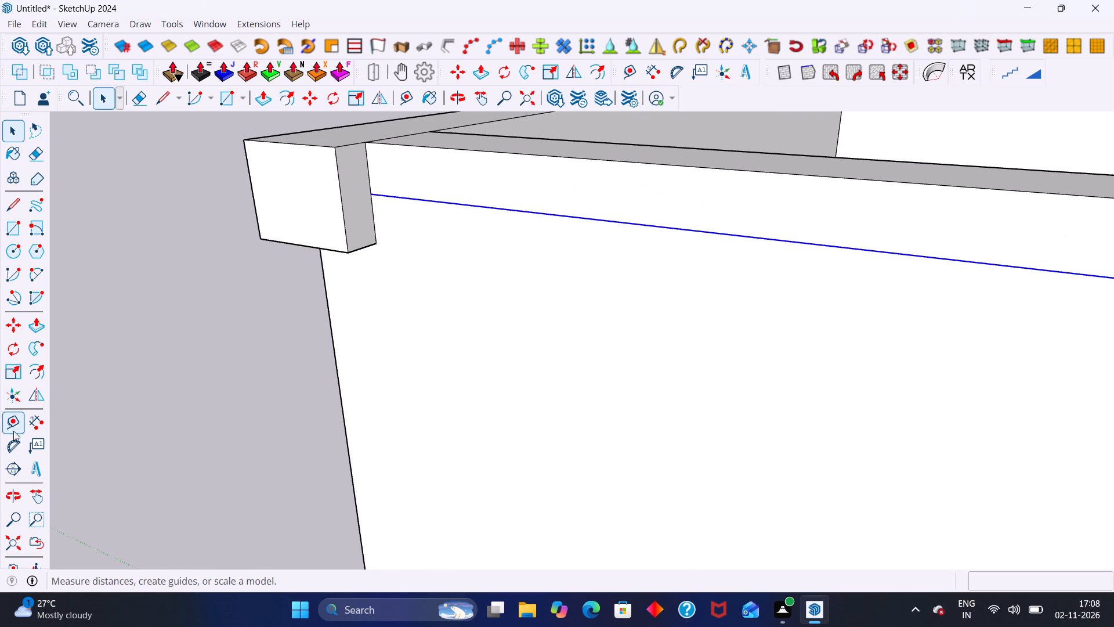
left_click(34, 353)
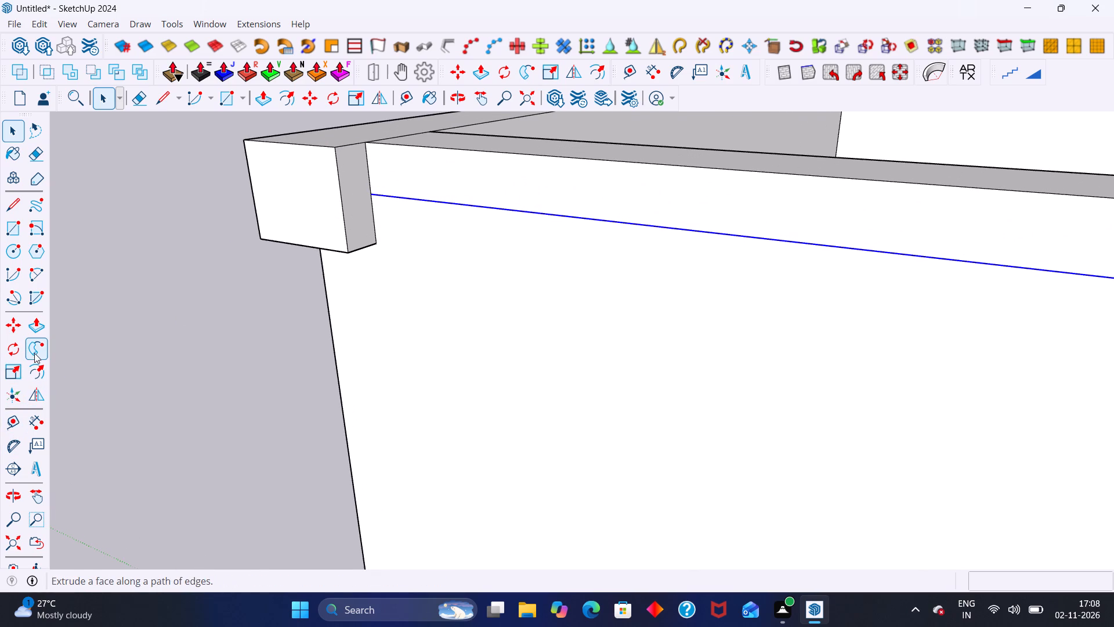
left_click(357, 198)
Examine the new coping around the front roof opening and its end joints from several sides.
scroll(405, 207, "down", 13)
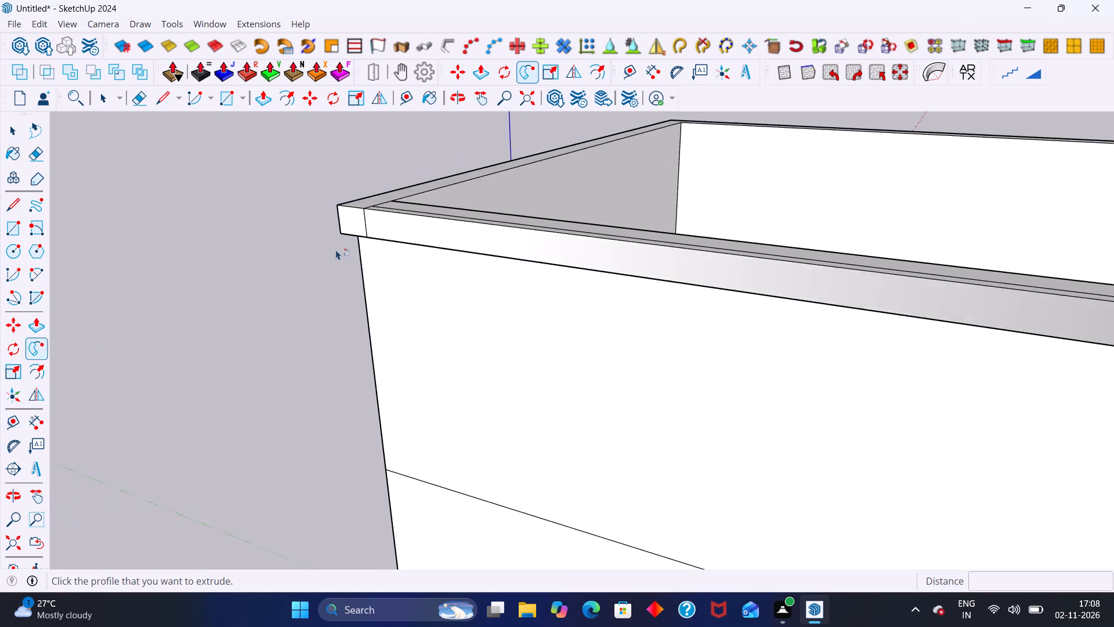
scroll(336, 250, "down", 8)
scroll(324, 253, "up", 1)
middle_click_drag(324, 254, 684, 194)
middle_click_drag(649, 222, 641, 233)
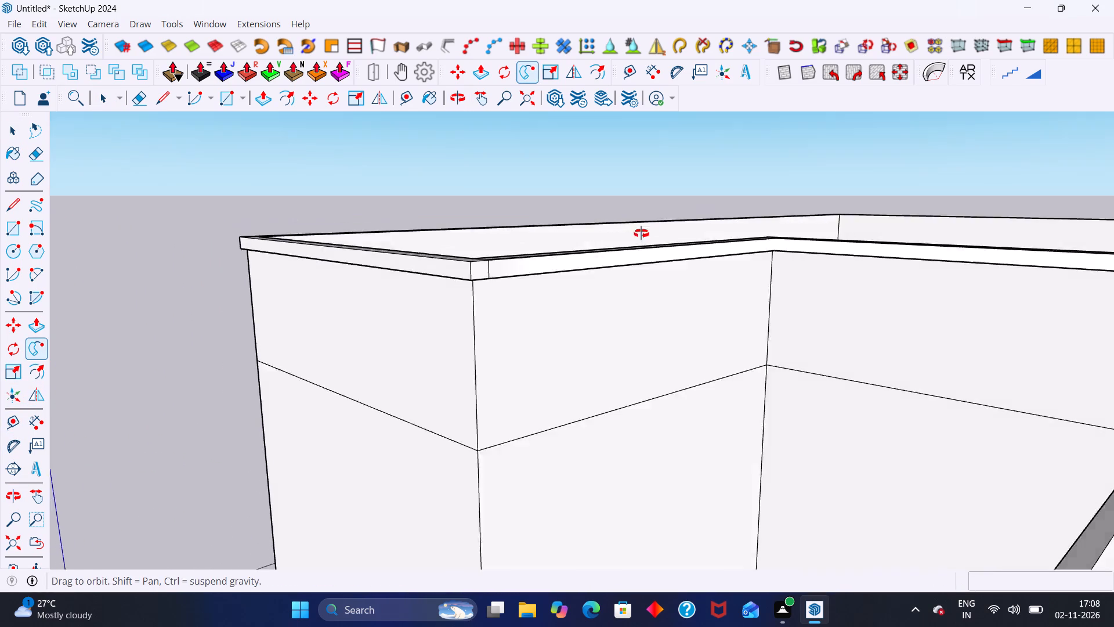
middle_click_drag(641, 233, 529, 228)
middle_click_drag(661, 226, 602, 128)
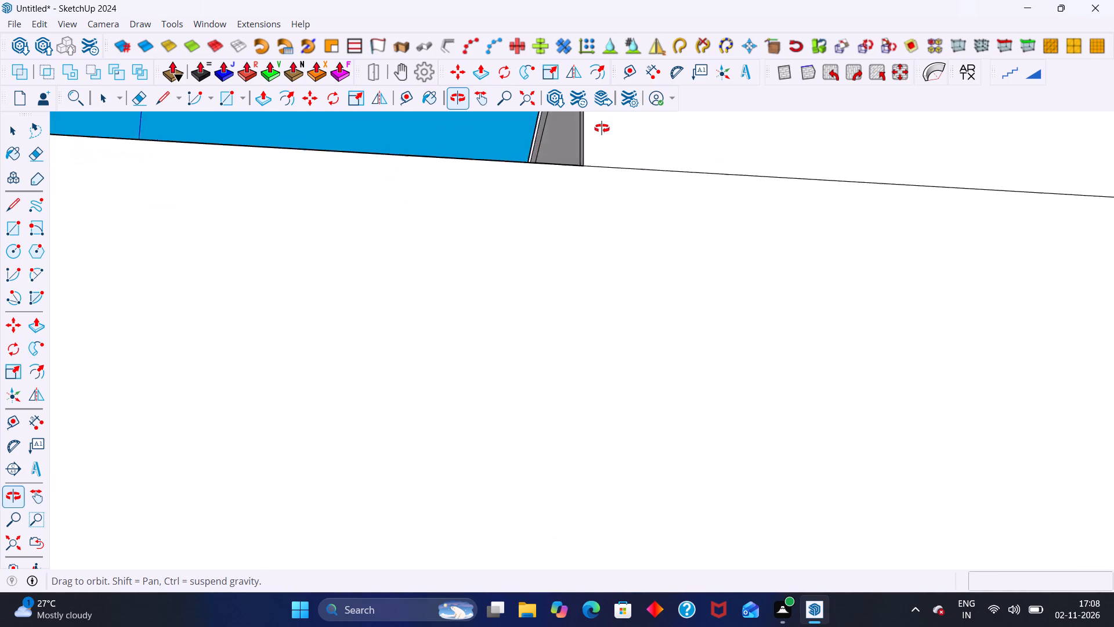
middle_click_drag(602, 128, 656, 301)
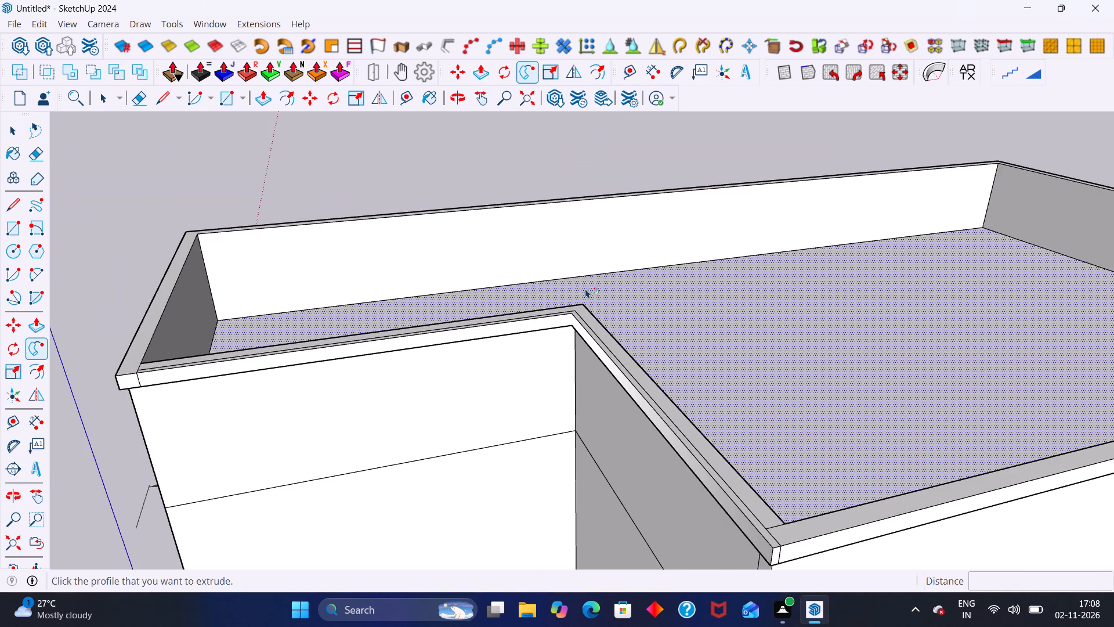
key("space")
Erase the vertical seam line on the coping's outer face where the new rear-wall coping meets the side coping.
scroll(386, 271, "up", 3)
scroll(511, 205, "down", 5)
middle_click_drag(426, 299, 515, 268)
scroll(338, 262, "up", 8)
middle_click_drag(389, 319, 391, 318)
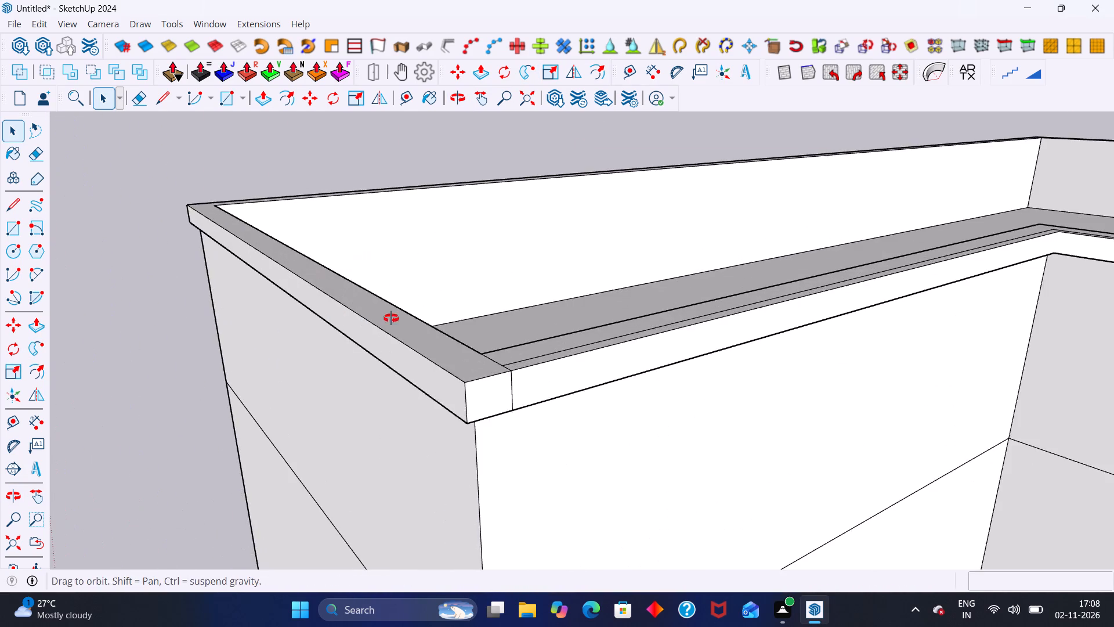
middle_click_drag(391, 318, 390, 272)
middle_click_drag(486, 345, 440, 318)
scroll(485, 345, "up", 5)
key("e")
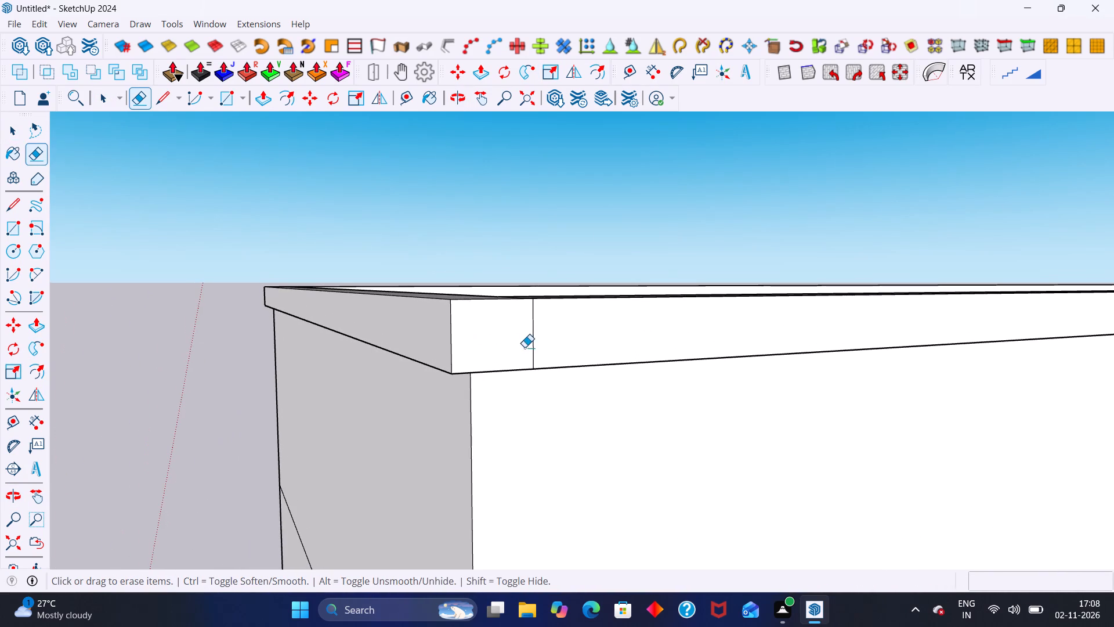
left_click_drag(522, 347, 552, 339)
Erase the vertical seam line on the front coping's outer face beside the roof opening's corner.
scroll(513, 341, "down", 14)
middle_click_drag(444, 315, 464, 315)
middle_click_drag(733, 344, 611, 327)
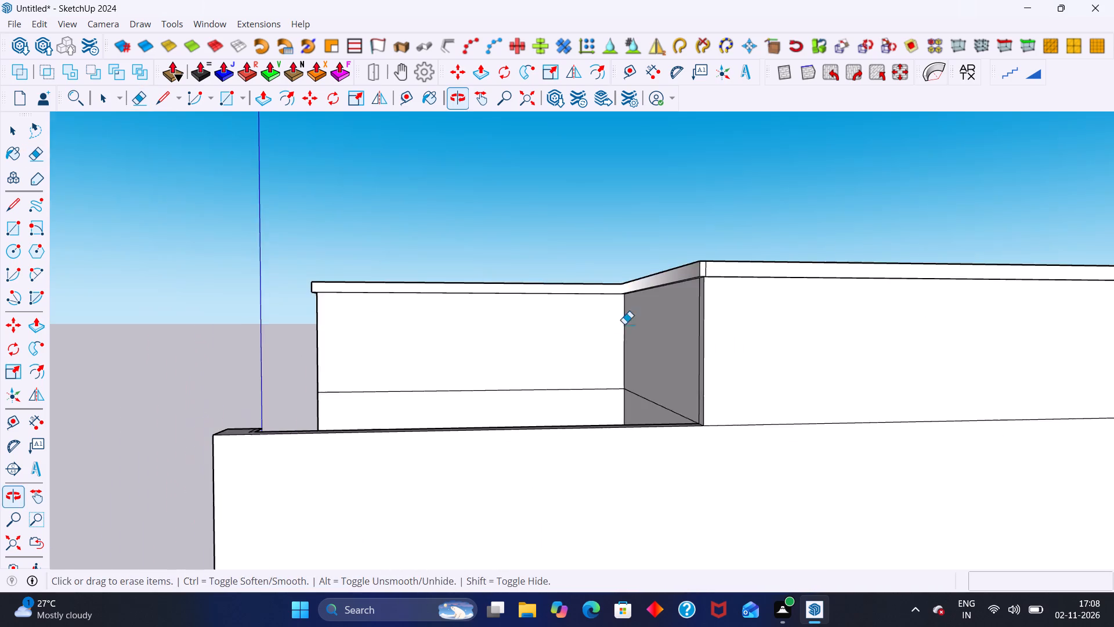
scroll(755, 327, "up", 3)
middle_click_drag(703, 262, 687, 294)
scroll(686, 292, "up", 8)
left_click_drag(701, 269, 639, 269)
scroll(639, 269, "down", 5)
scroll(660, 262, "up", 8)
left_click_drag(667, 263, 640, 267)
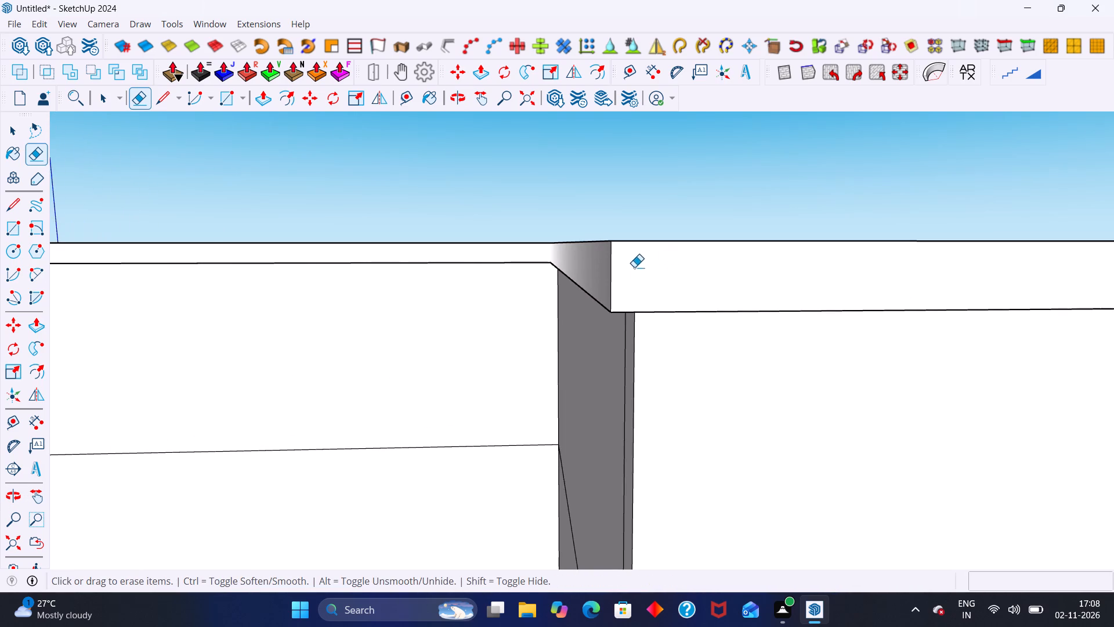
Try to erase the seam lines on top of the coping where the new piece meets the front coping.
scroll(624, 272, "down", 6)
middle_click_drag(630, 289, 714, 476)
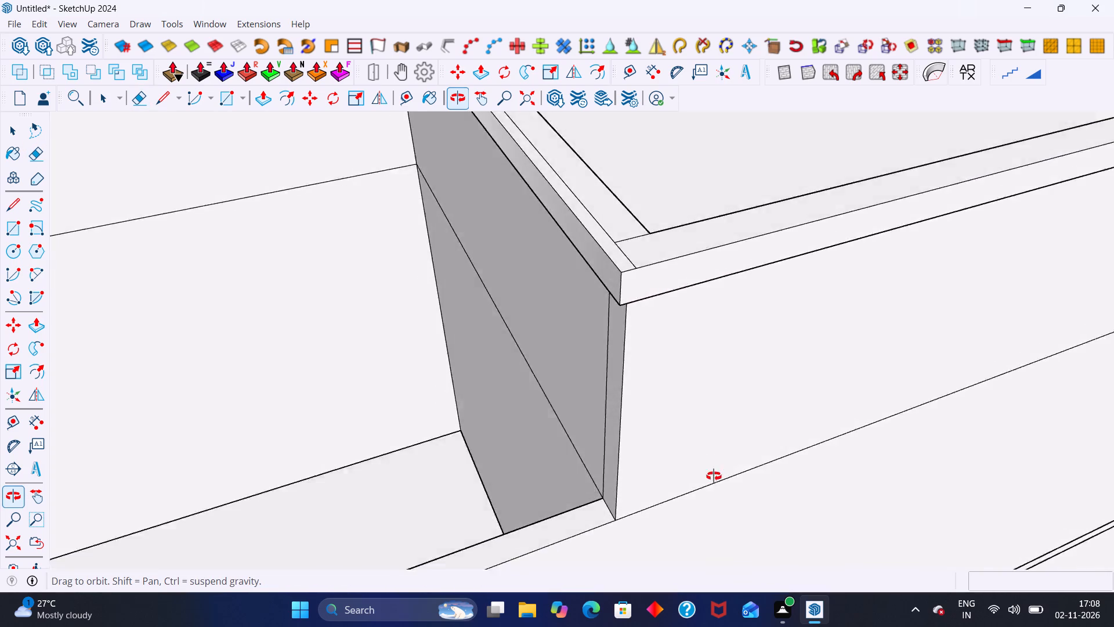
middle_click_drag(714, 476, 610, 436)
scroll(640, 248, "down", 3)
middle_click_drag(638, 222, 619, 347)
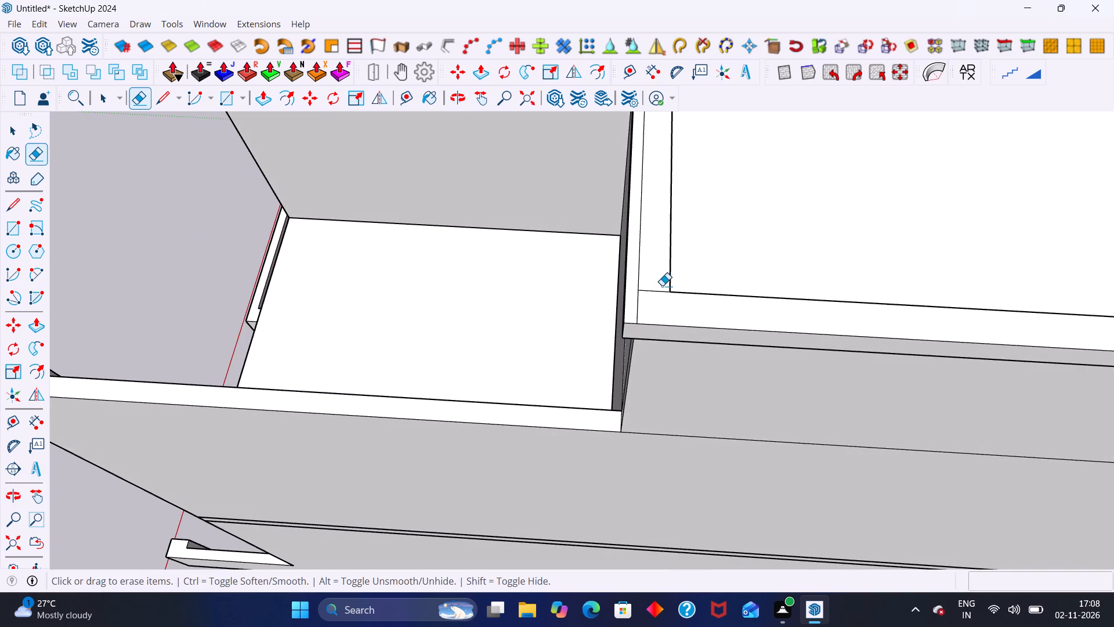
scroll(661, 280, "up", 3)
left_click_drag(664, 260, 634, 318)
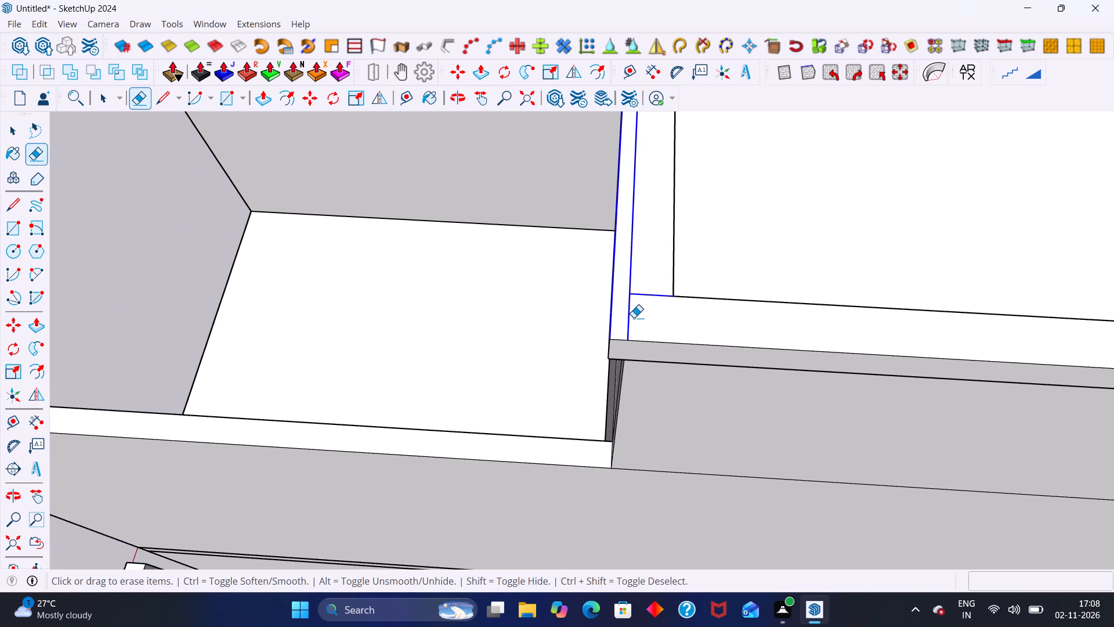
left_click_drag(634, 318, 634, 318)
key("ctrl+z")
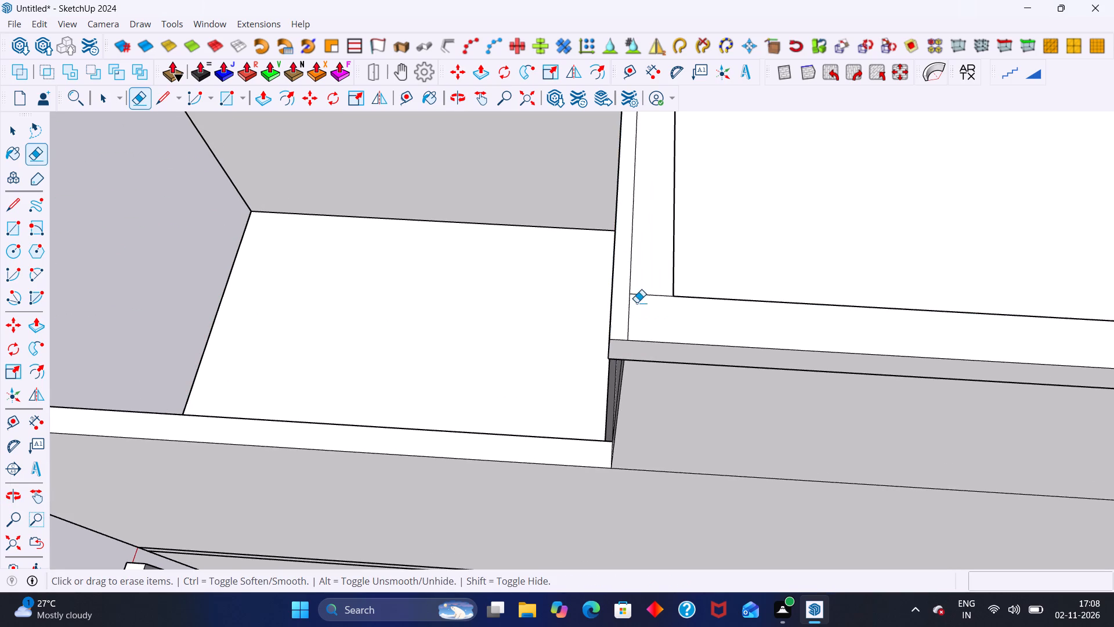
Erase the lengthwise seam and the short joint line on the coping's top at the opening's front corner, keeping the outer edge.
left_click_drag(645, 276, 628, 313)
left_click_drag(635, 285, 629, 273)
scroll(632, 268, "down", 3)
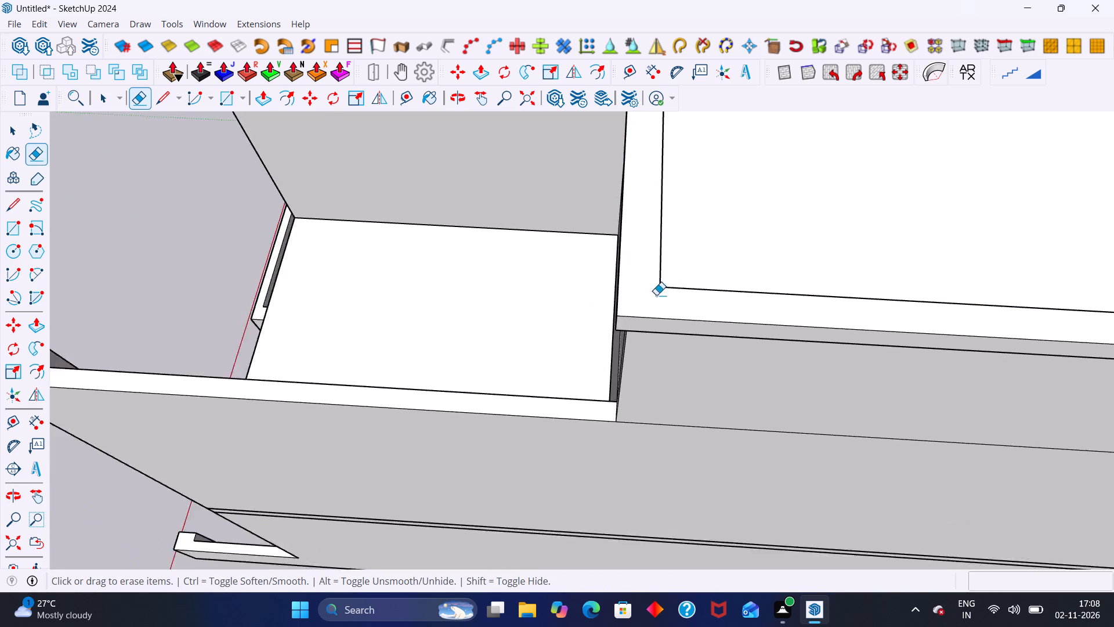
scroll(656, 295, "down", 19)
scroll(662, 192, "up", 6)
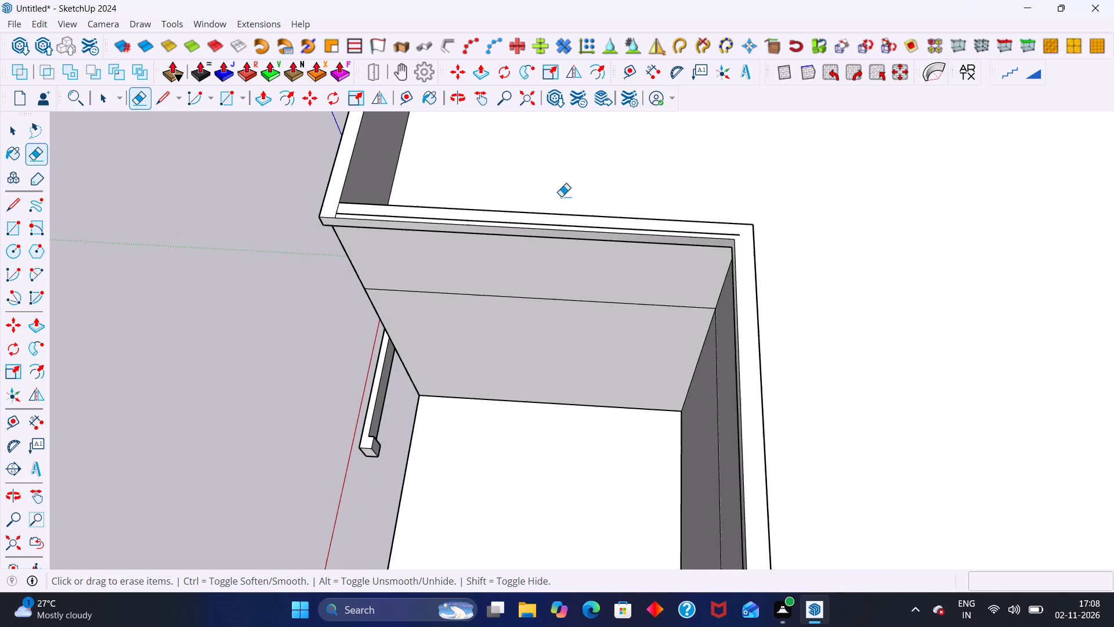
Erase the lengthwise seam and short joint line left on top of the roof opening's side coping at its front corner.
scroll(561, 196, "up", 8)
left_click_drag(299, 204, 310, 236)
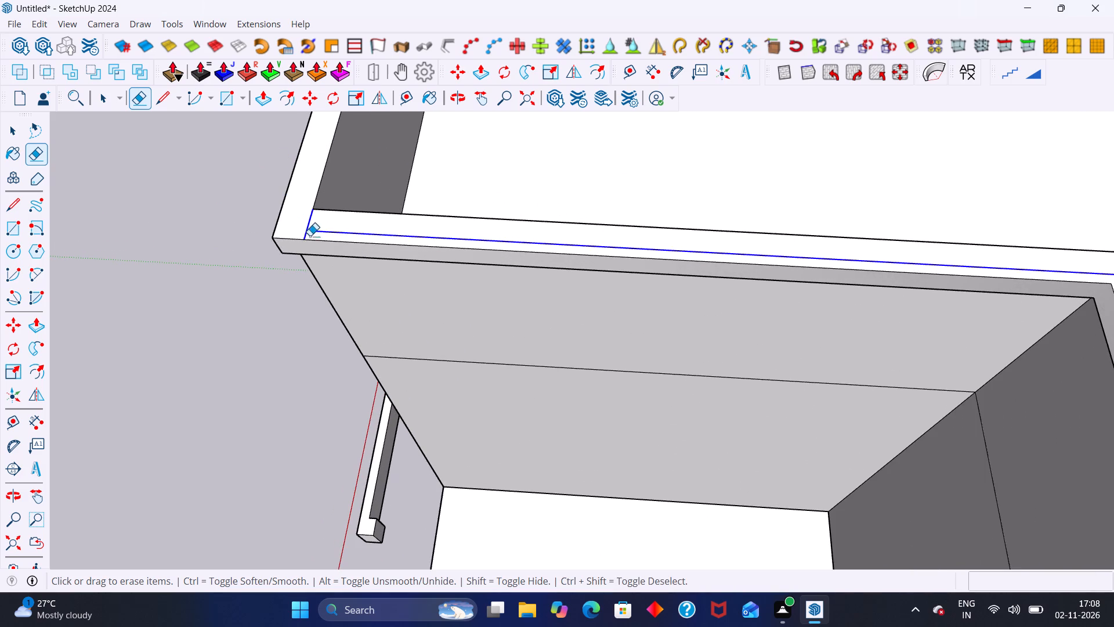
left_click_drag(310, 236, 341, 229)
scroll(301, 217, "down", 20)
scroll(301, 217, "down", 1)
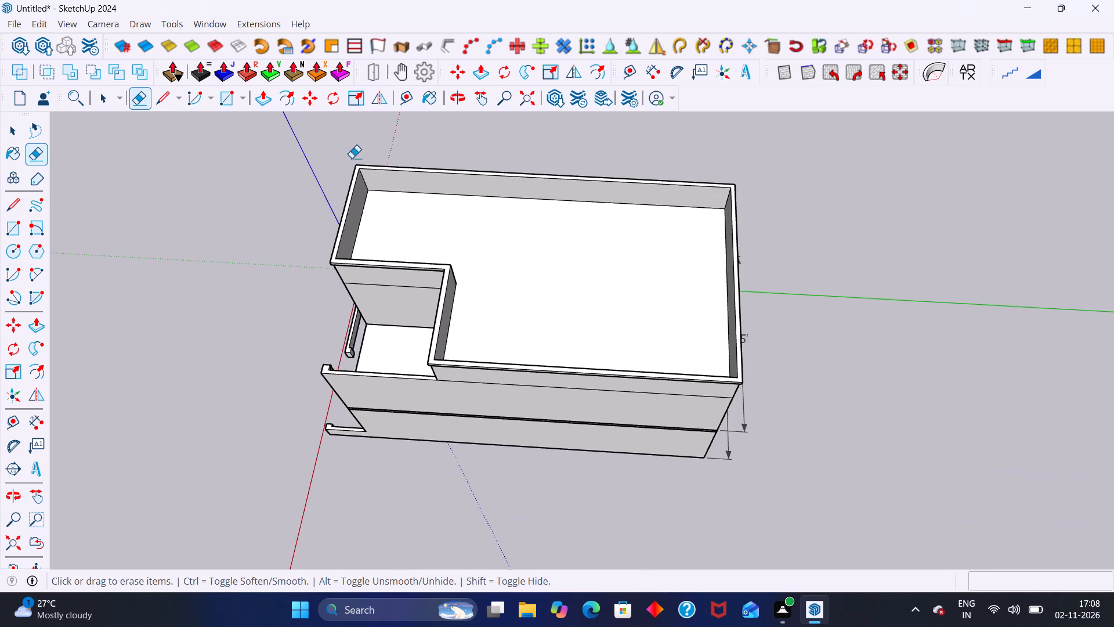
Examine the two-storey model from the front, sides, rear and above, checking the coping, parapets and upper-floor walls.
scroll(347, 146, "up", 9)
middle_click_drag(342, 247, 547, 174)
key("space")
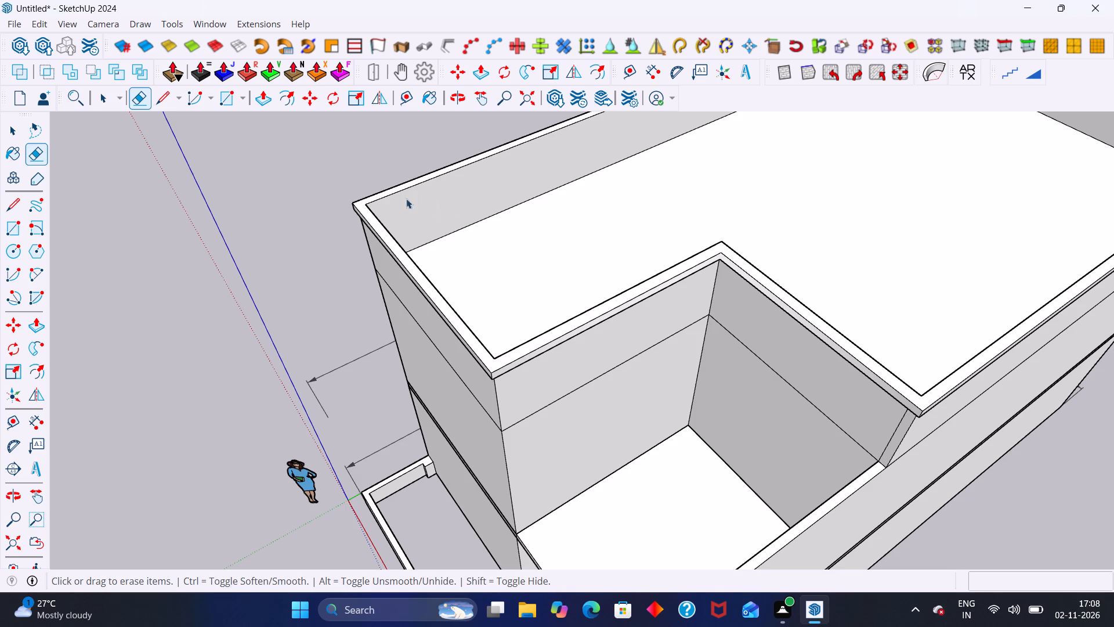
middle_click_drag(387, 224, 473, 147)
middle_click_drag(459, 197, 604, 170)
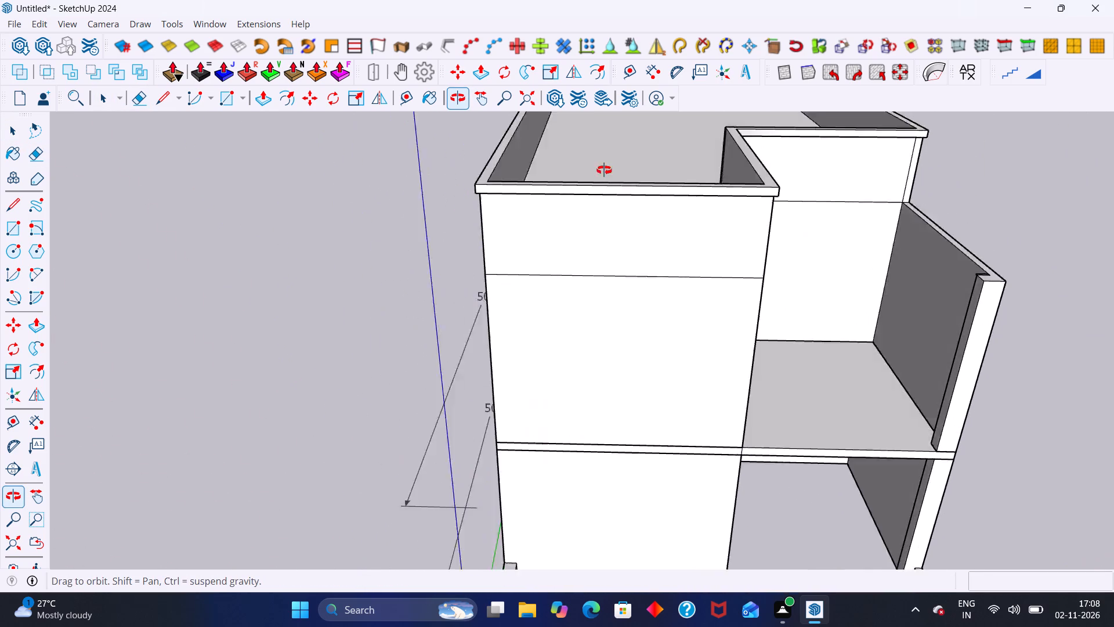
middle_click_drag(604, 170, 484, 145)
scroll(690, 203, "up", 3)
middle_click_drag(705, 199, 489, 175)
scroll(474, 176, "down", 2)
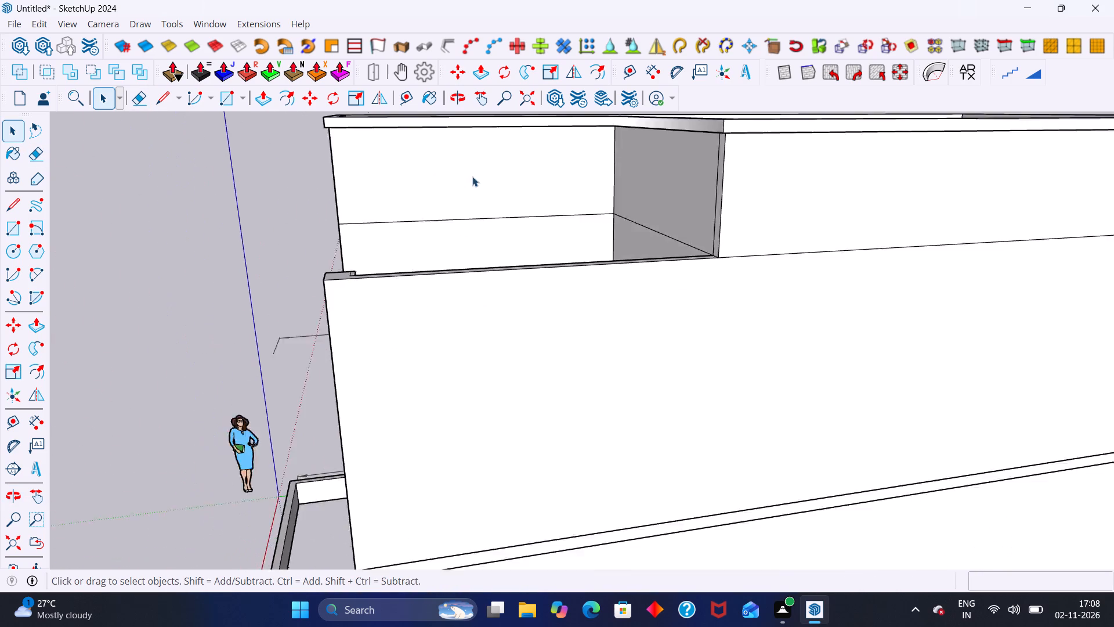
scroll(472, 176, "down", 9)
middle_click_drag(464, 193, 866, 184)
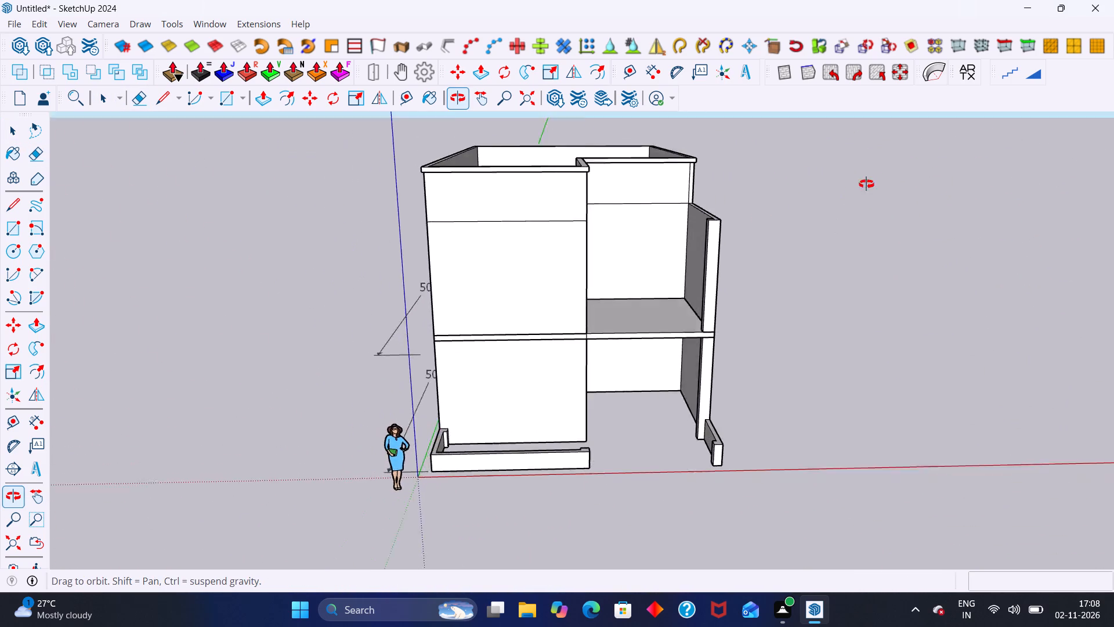
middle_click_drag(866, 184, 641, 330)
middle_click_drag(453, 210, 444, 221)
left_click(458, 224)
triple_click(487, 239)
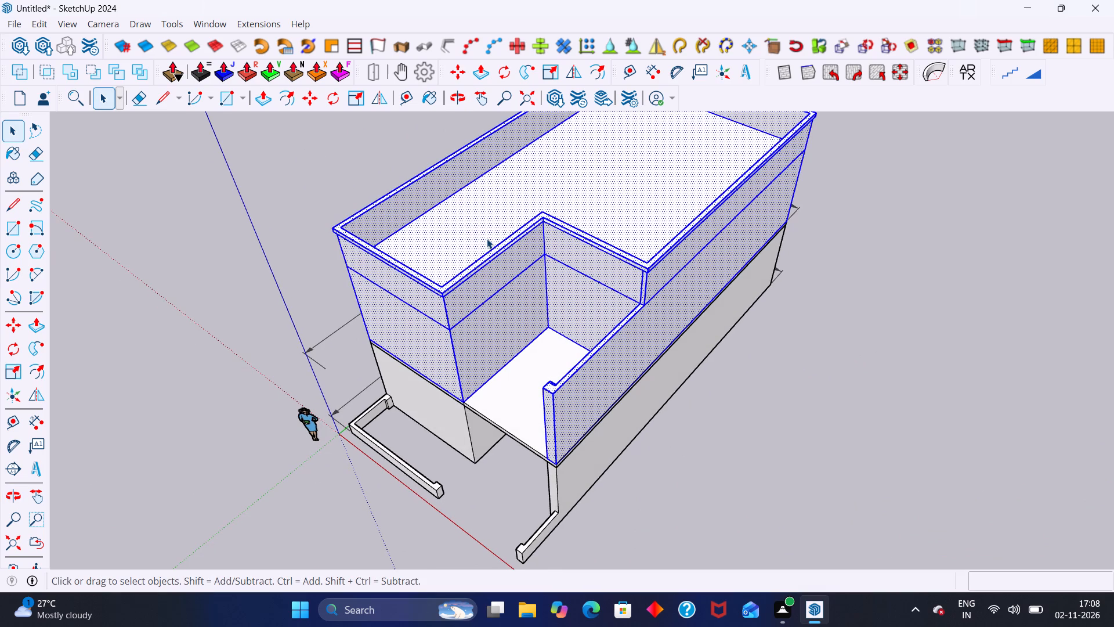
left_click(487, 239)
left_click(482, 230)
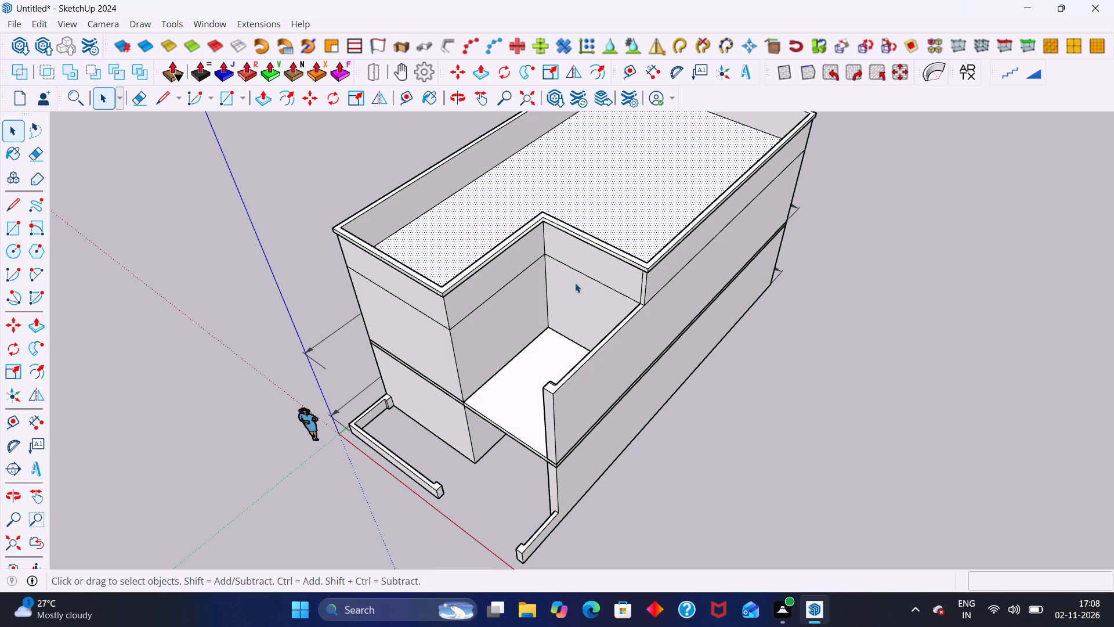
middle_click_drag(582, 290, 269, 101)
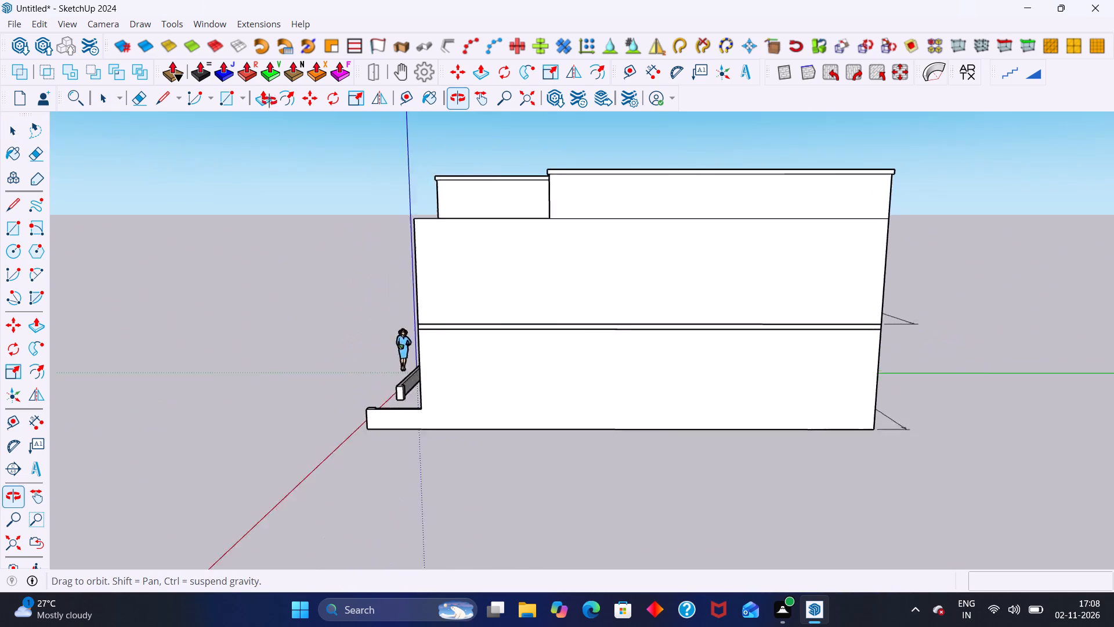
middle_click_drag(269, 101, 125, 120)
left_click(567, 286)
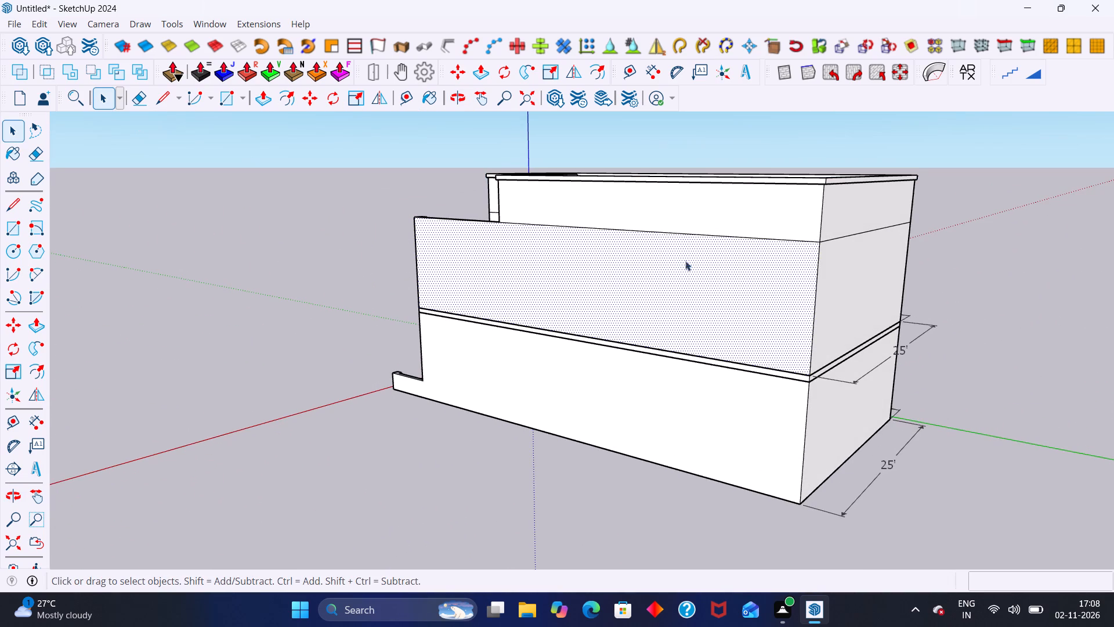
left_click(337, 175)
middle_click_drag(337, 175, 589, 218)
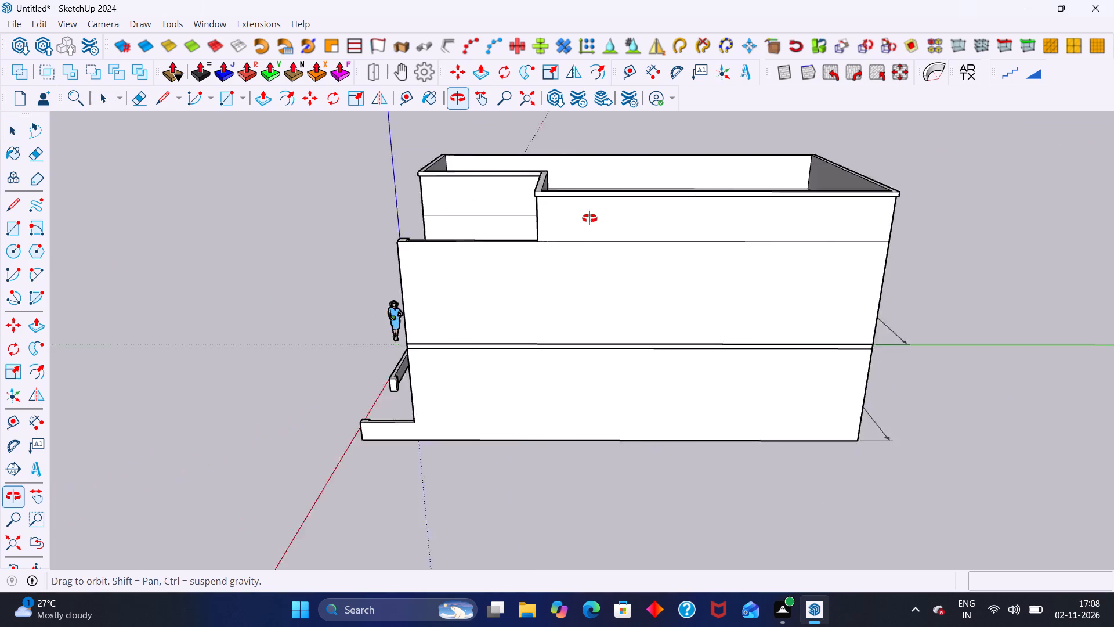
middle_click_drag(589, 218, 898, 165)
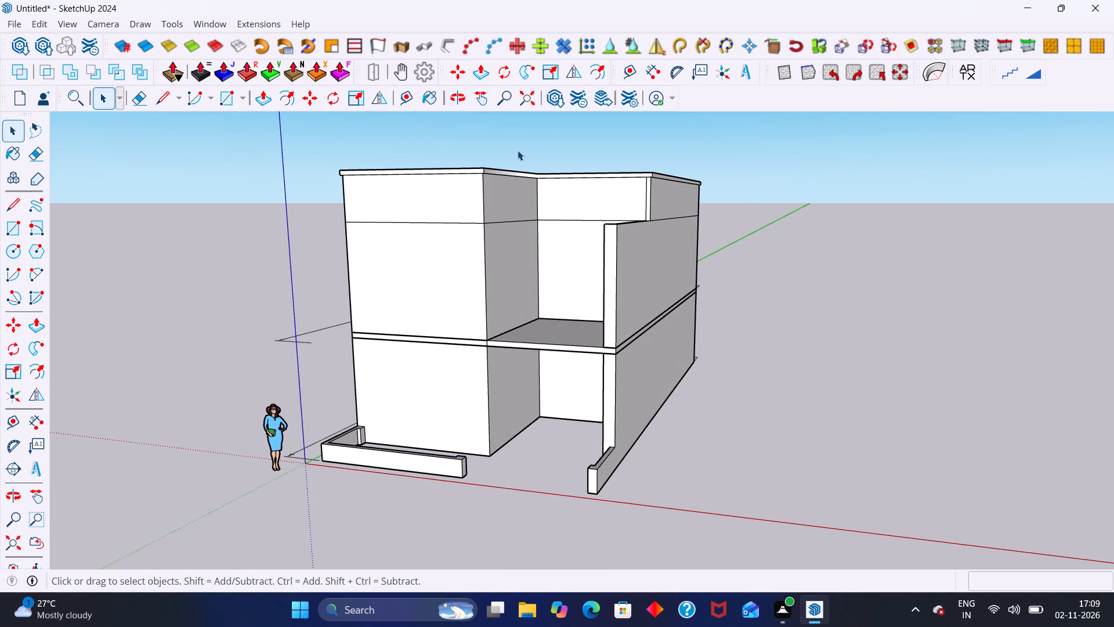
middle_click_drag(515, 150, 296, 88)
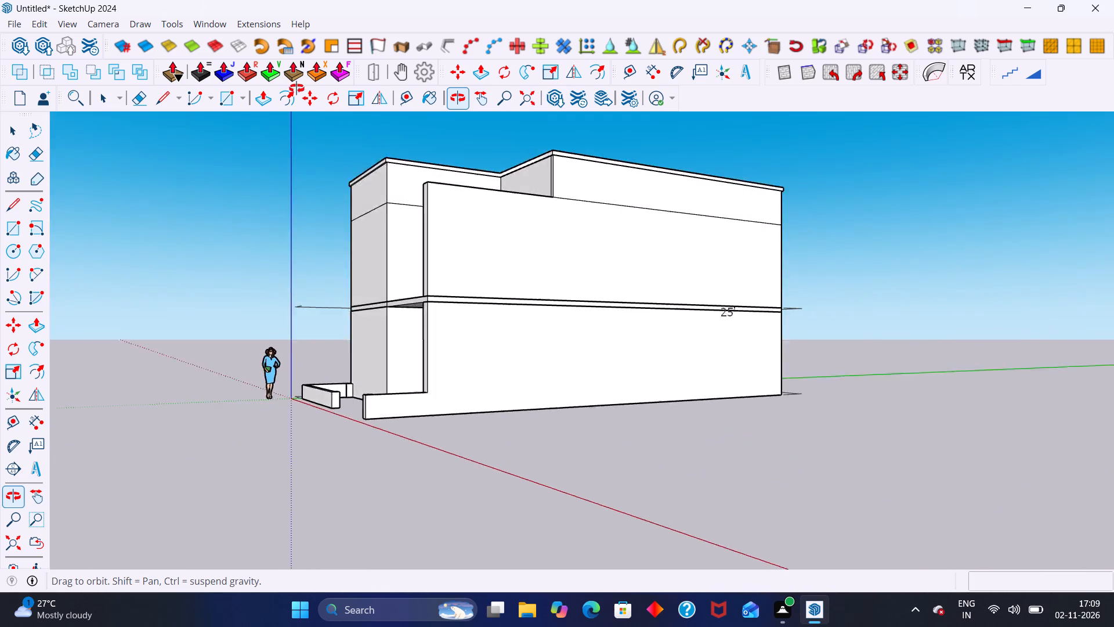
middle_click_drag(296, 88, 610, 265)
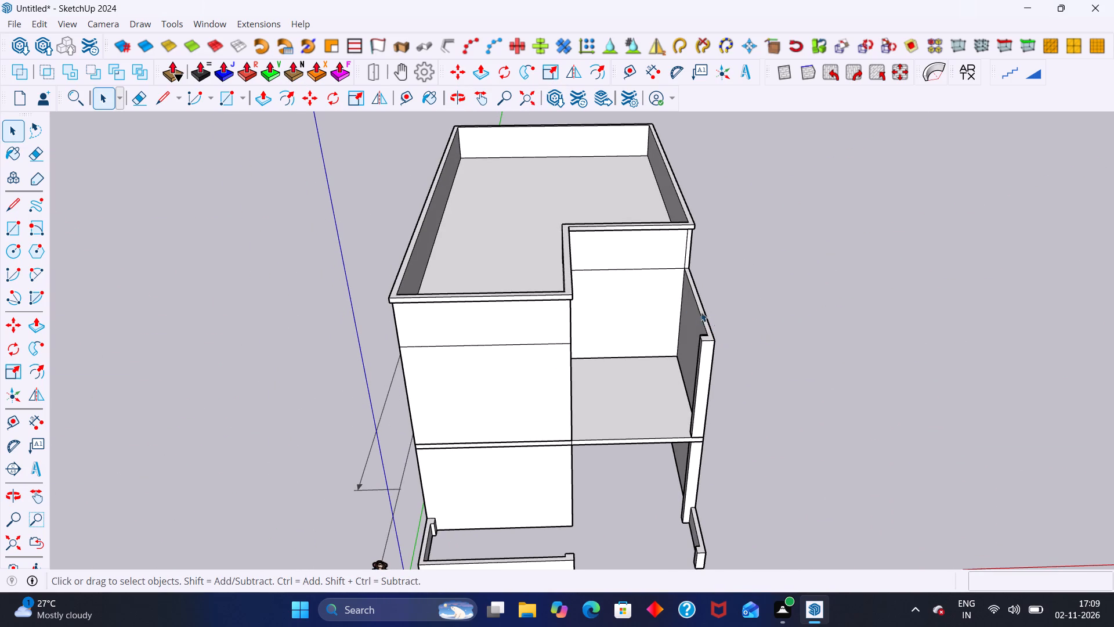
Dimension the horizontal edge below the parapet on the rear wall of the front roof opening.
scroll(689, 233, "up", 10)
middle_click_drag(494, 252, 474, 214)
scroll(418, 276, "up", 2)
left_click(476, 255)
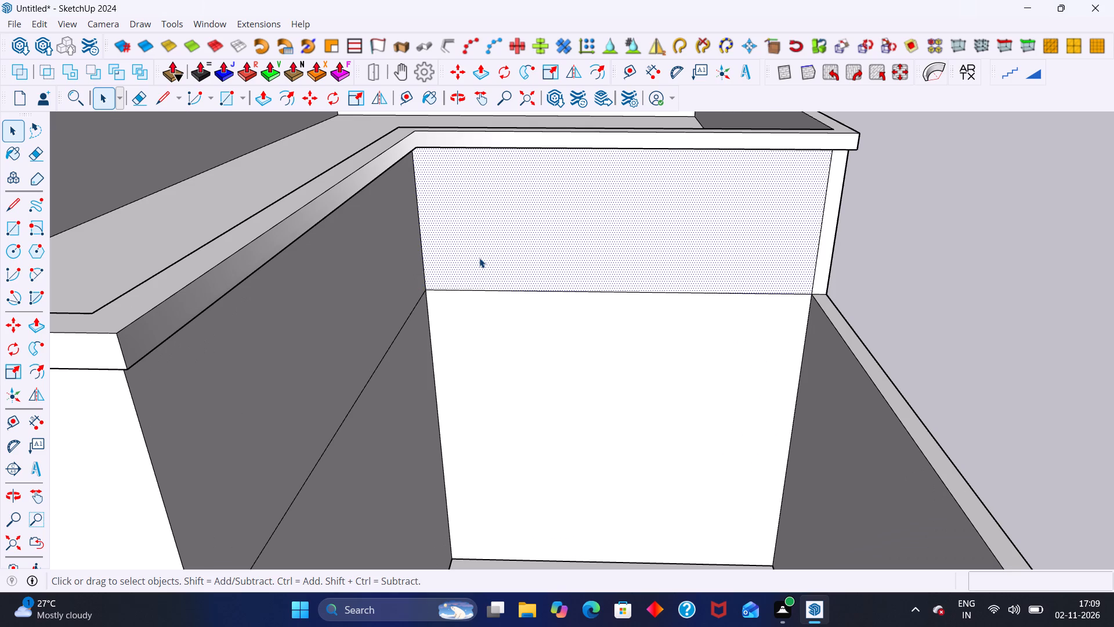
left_click(42, 423)
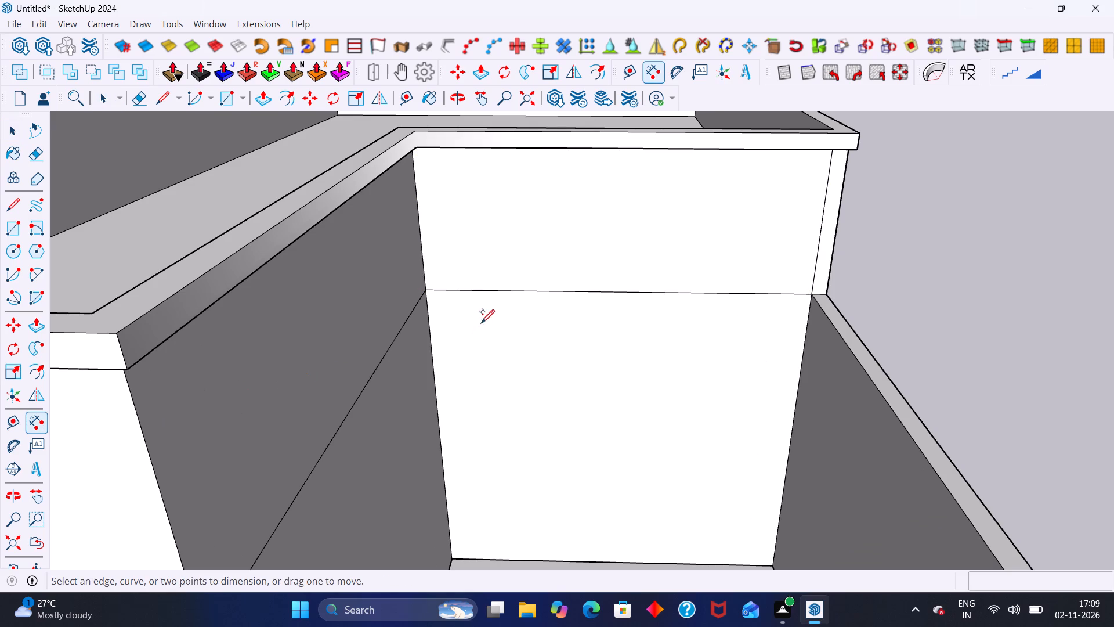
left_click(504, 292)
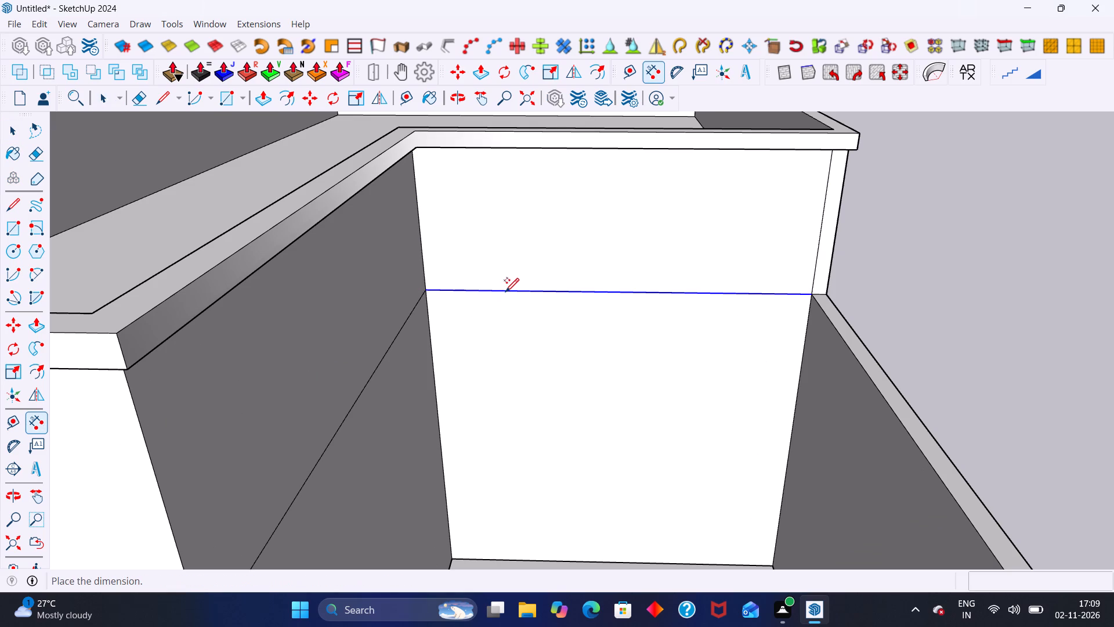
left_click(640, 280)
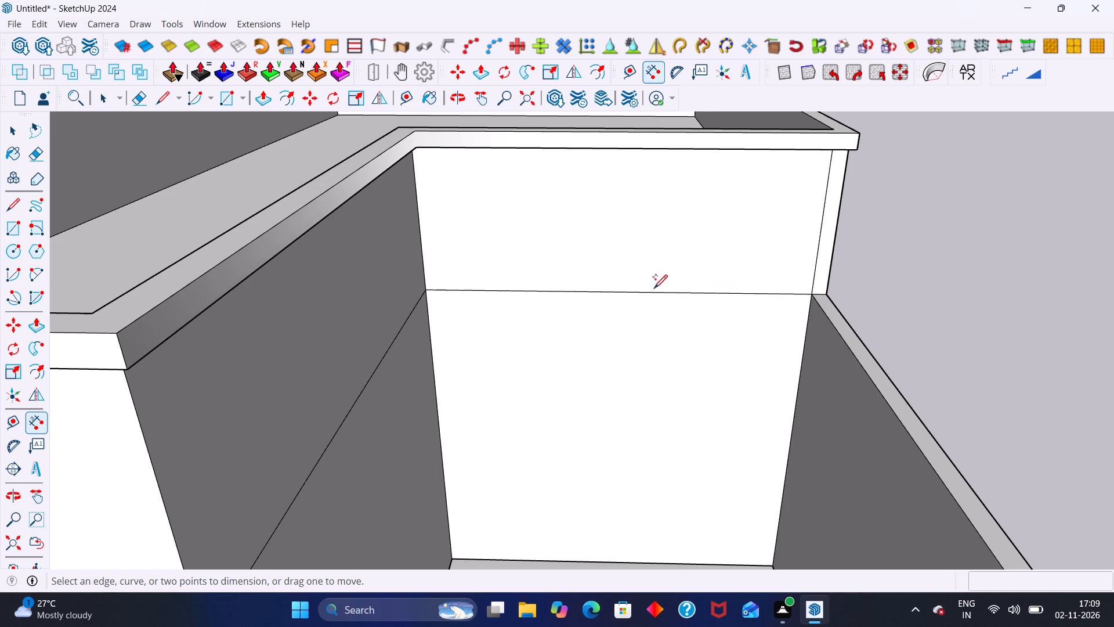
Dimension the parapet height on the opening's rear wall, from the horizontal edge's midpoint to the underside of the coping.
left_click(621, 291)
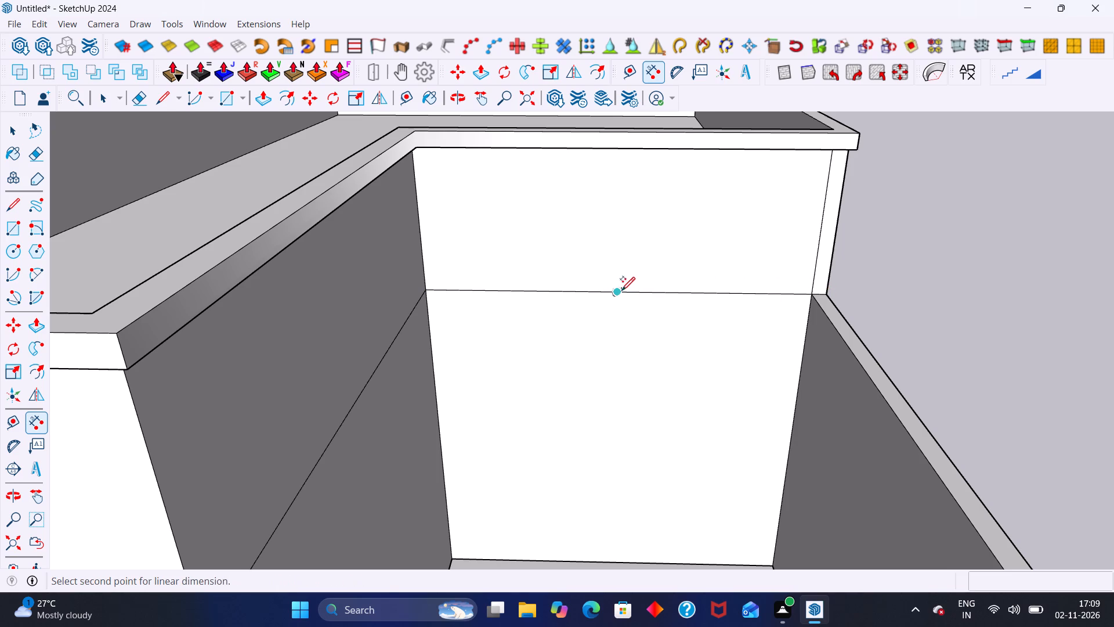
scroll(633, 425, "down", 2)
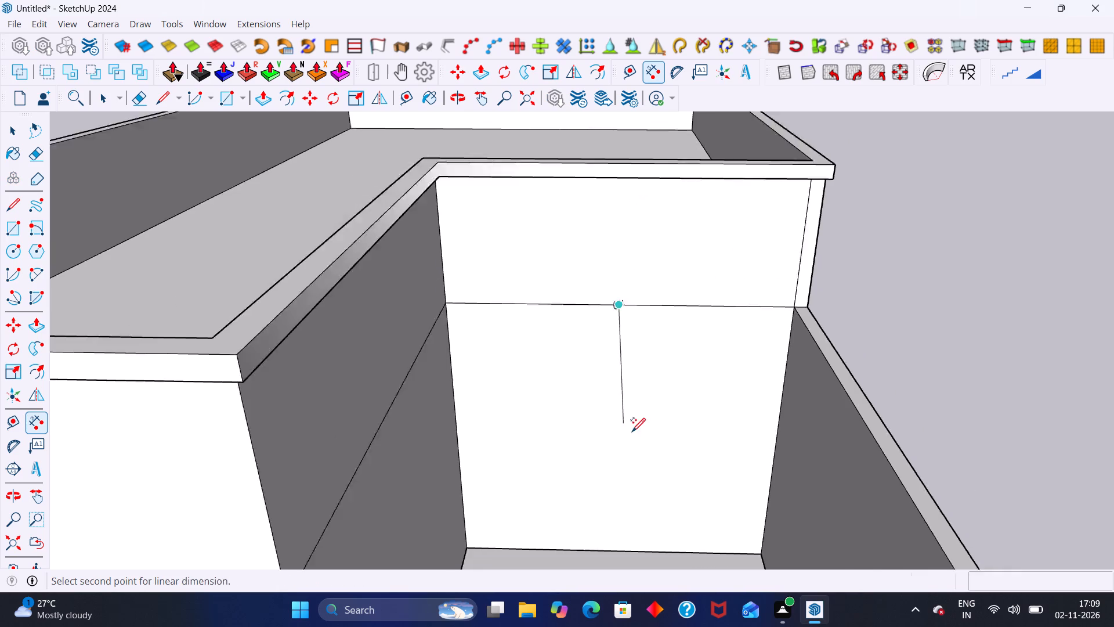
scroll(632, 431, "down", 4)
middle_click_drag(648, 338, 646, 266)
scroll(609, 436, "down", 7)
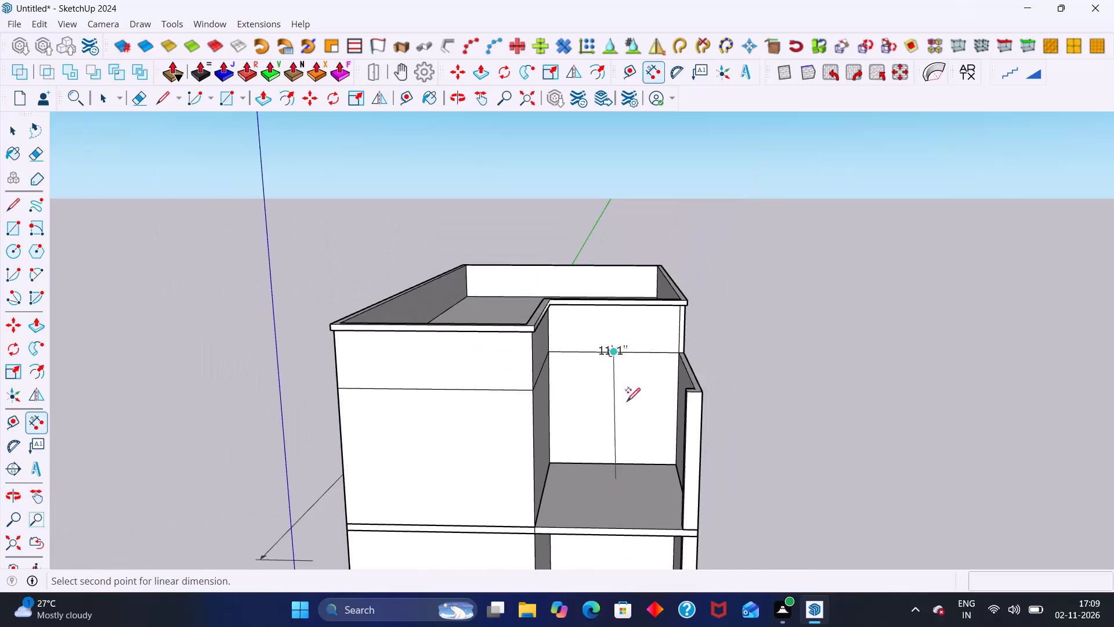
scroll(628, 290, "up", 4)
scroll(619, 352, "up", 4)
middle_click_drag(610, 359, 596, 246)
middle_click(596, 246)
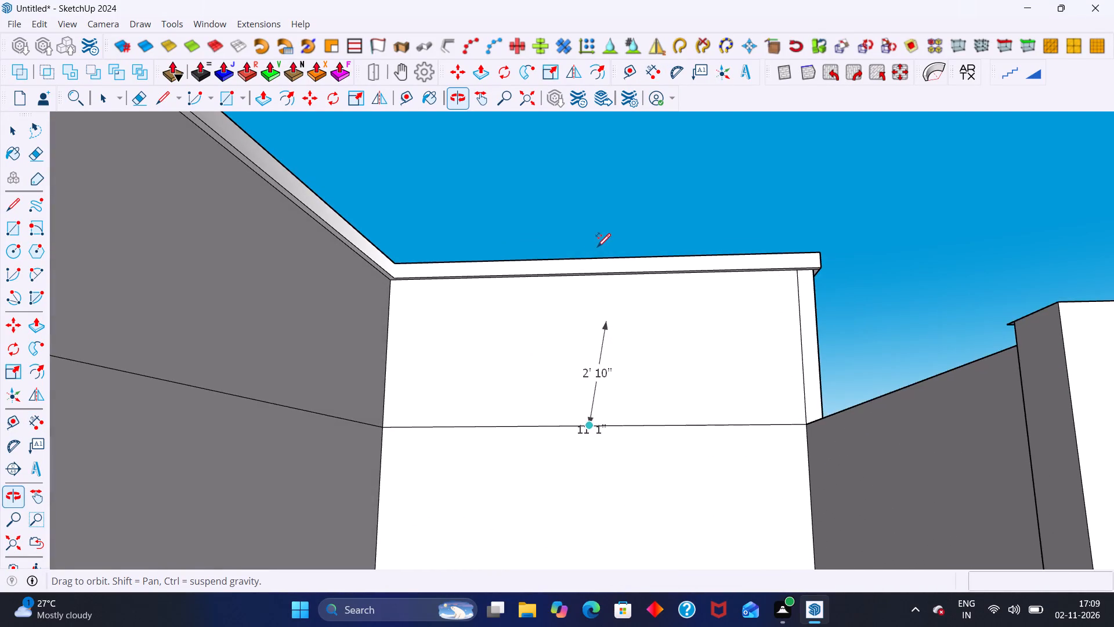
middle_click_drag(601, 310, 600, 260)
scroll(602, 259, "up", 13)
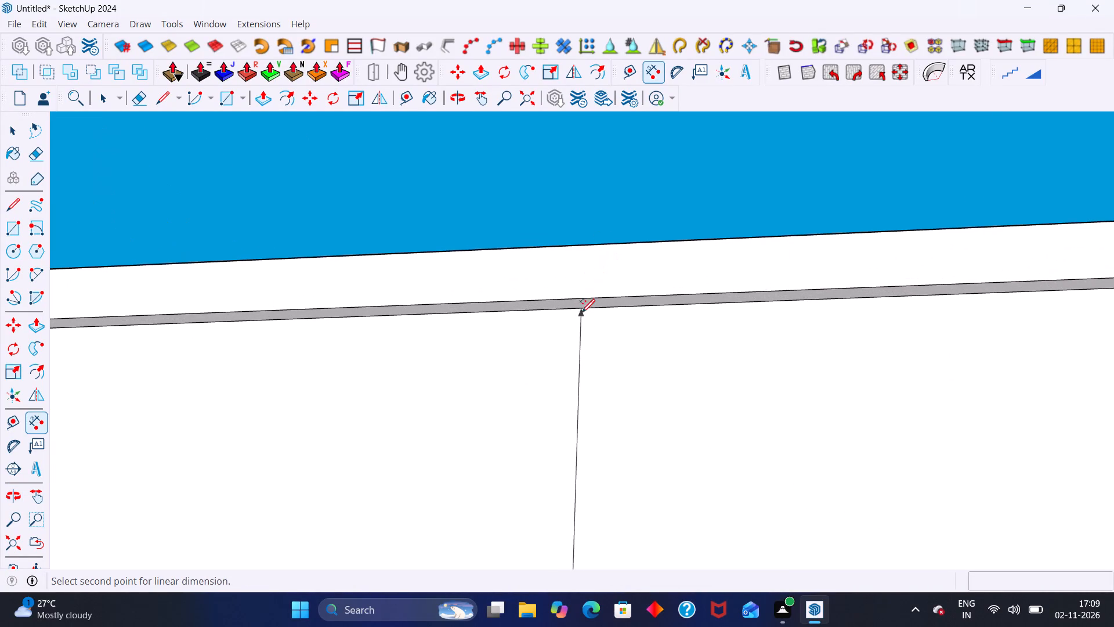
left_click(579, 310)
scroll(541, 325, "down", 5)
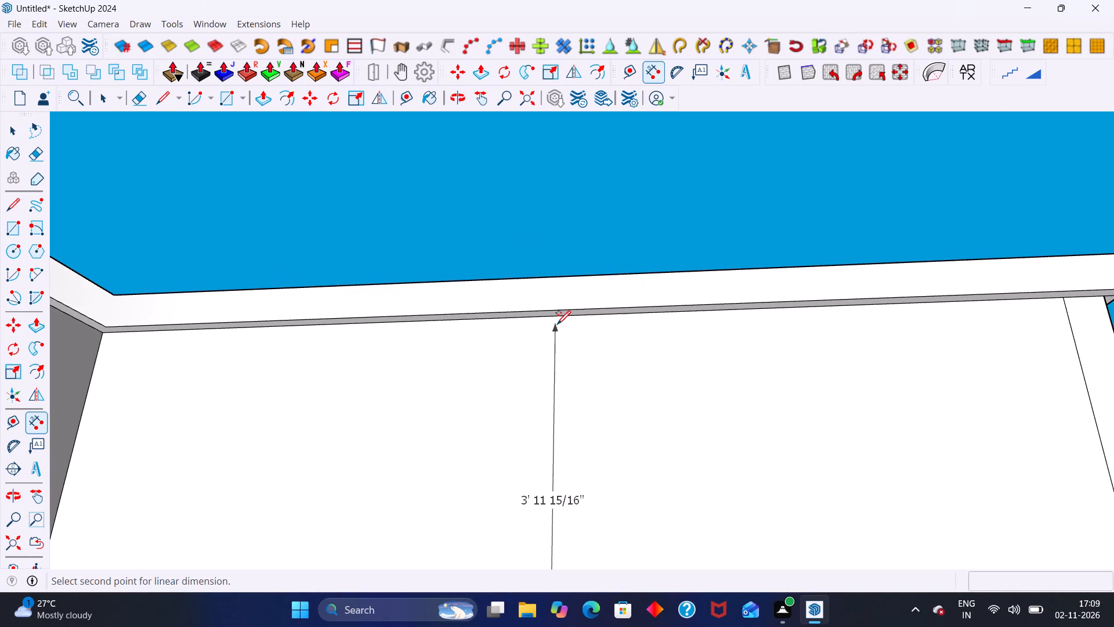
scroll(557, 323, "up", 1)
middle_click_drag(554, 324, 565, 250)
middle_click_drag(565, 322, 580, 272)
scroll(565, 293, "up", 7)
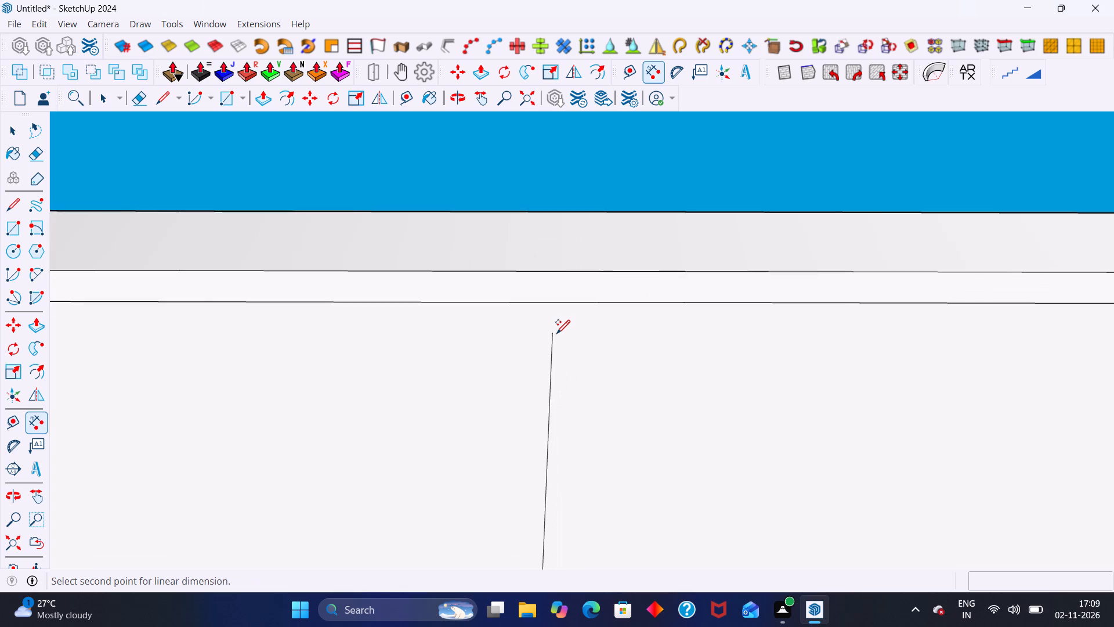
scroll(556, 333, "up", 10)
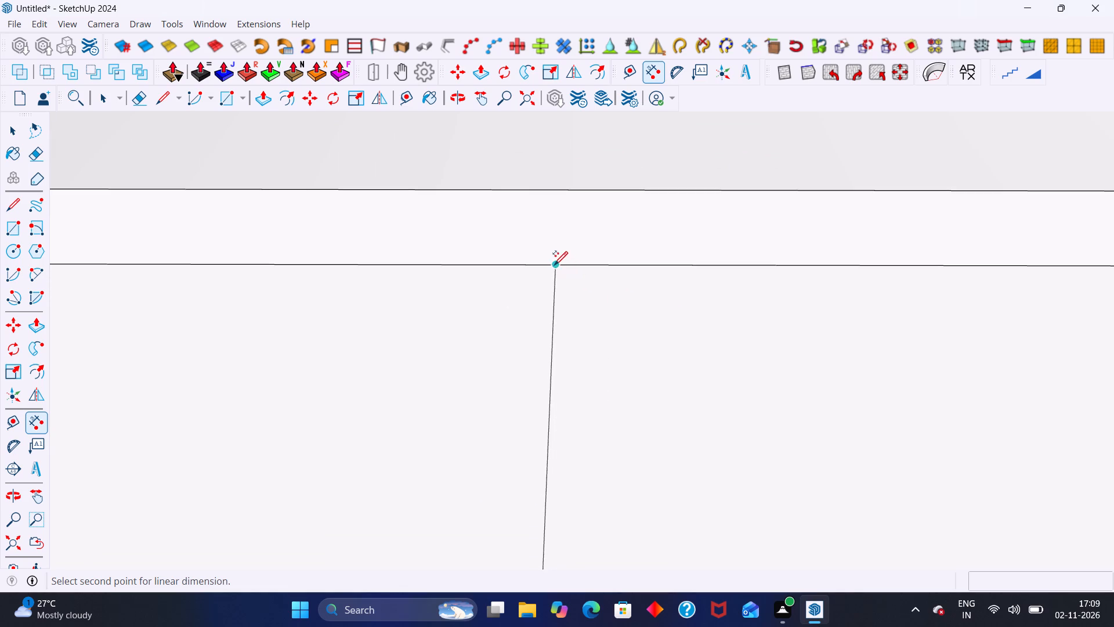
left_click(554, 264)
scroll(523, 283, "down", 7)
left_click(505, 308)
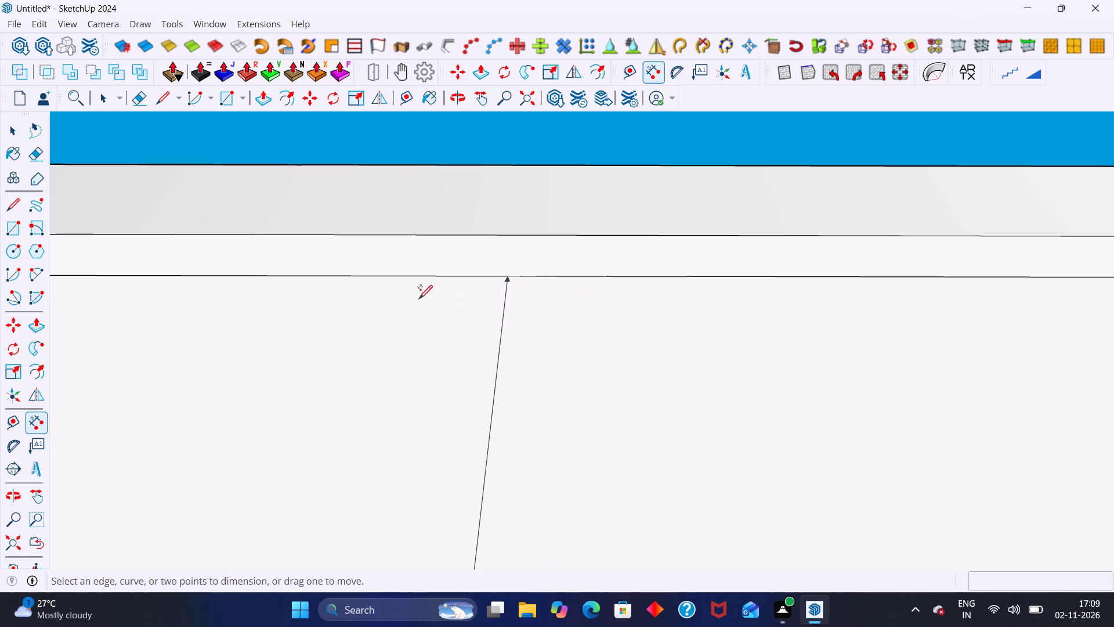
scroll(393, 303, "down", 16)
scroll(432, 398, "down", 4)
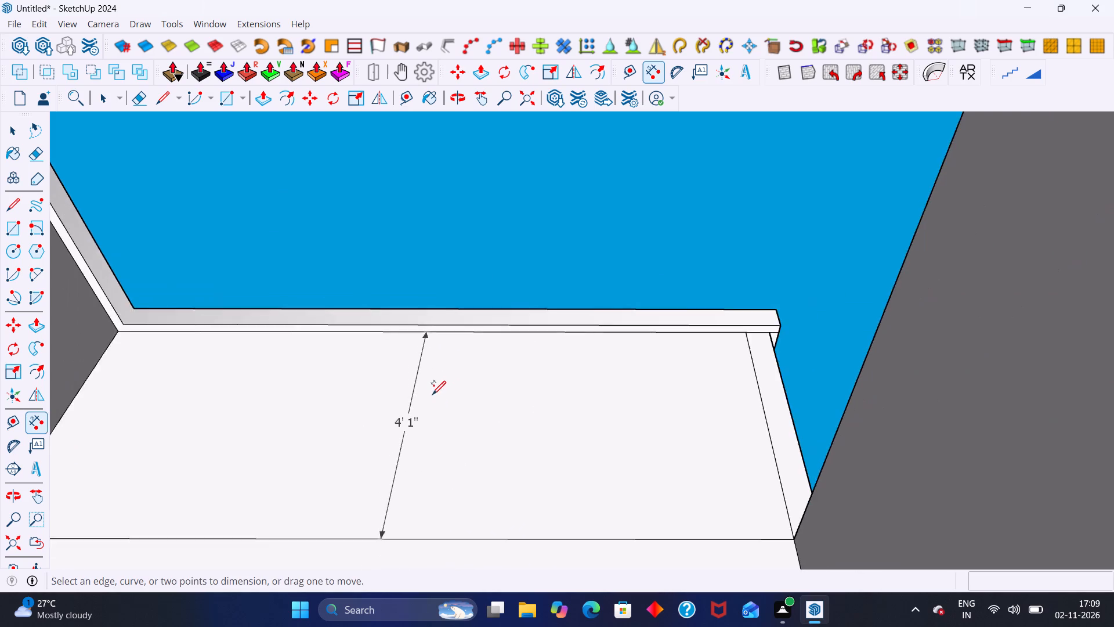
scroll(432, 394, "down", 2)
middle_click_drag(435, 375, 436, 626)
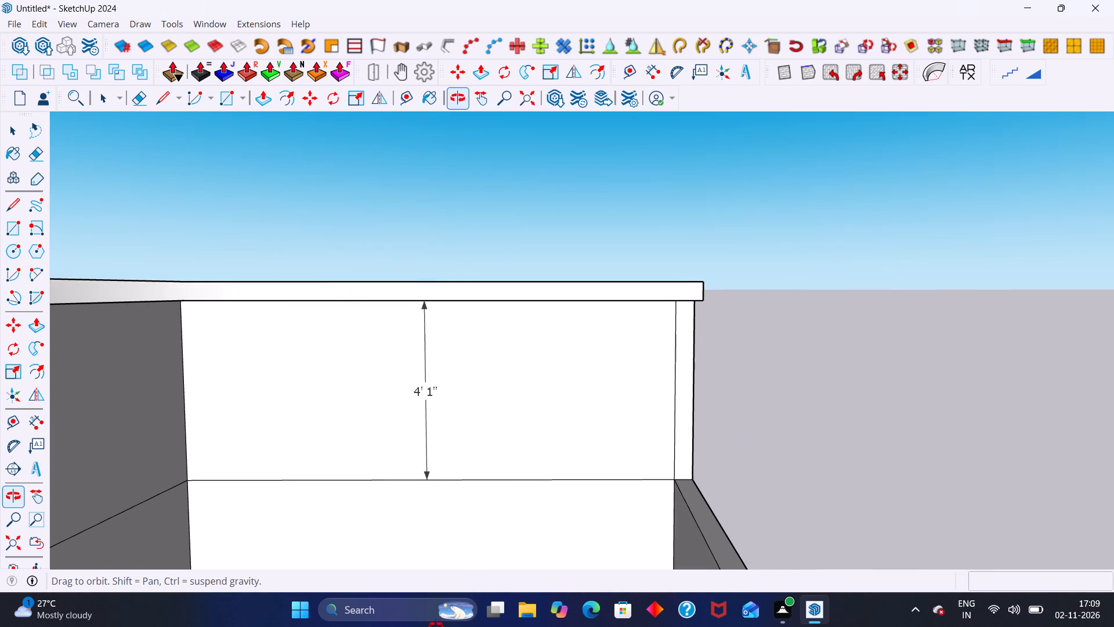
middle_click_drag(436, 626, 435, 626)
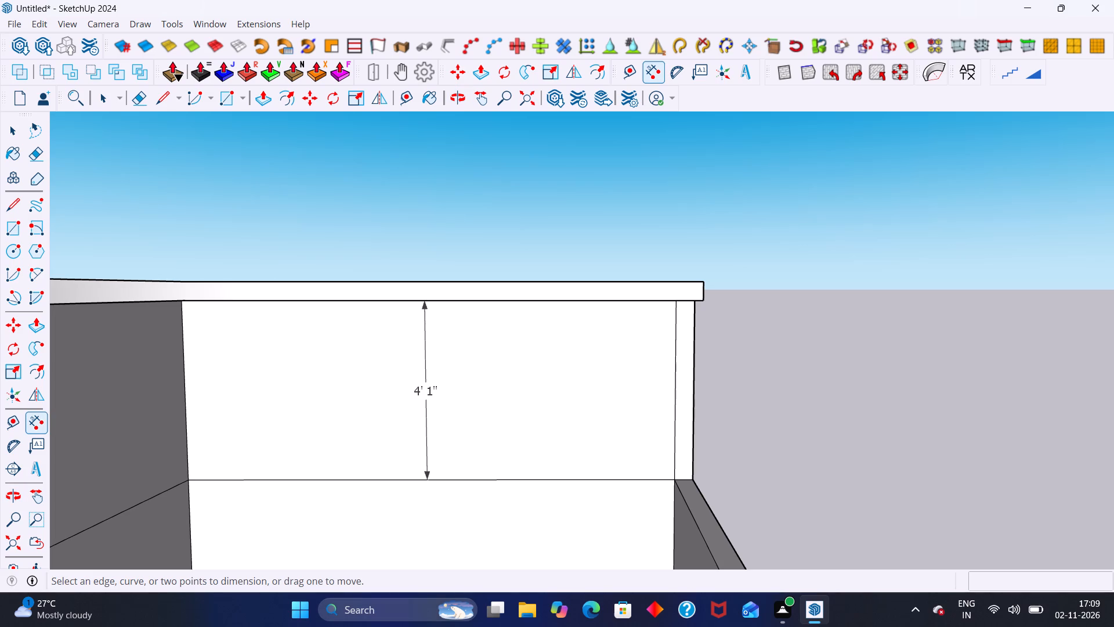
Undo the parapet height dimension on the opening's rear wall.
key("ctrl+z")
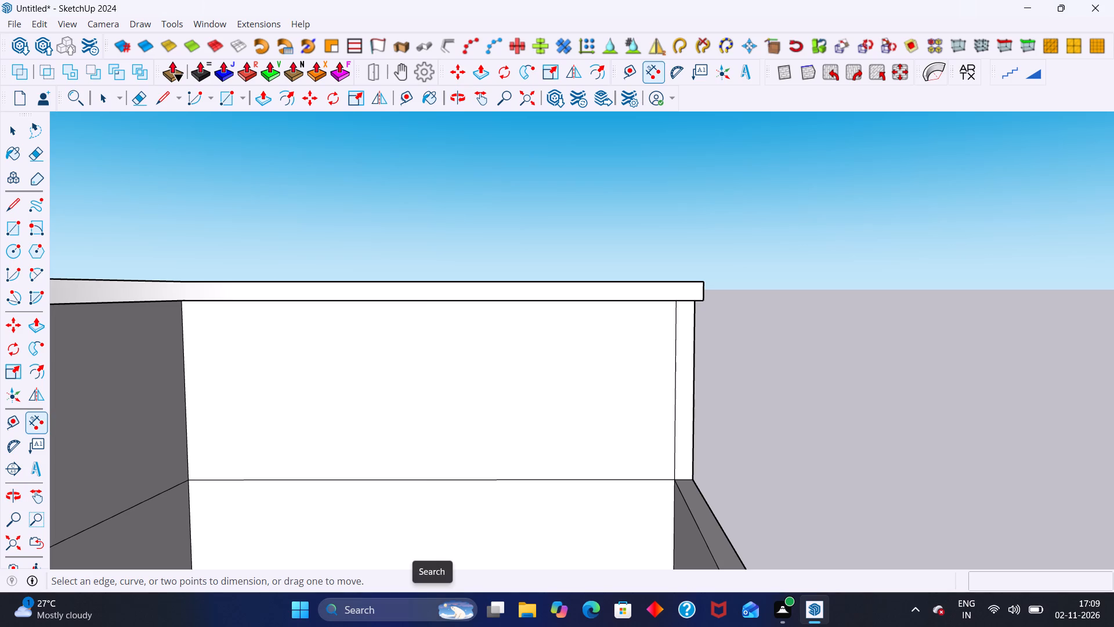
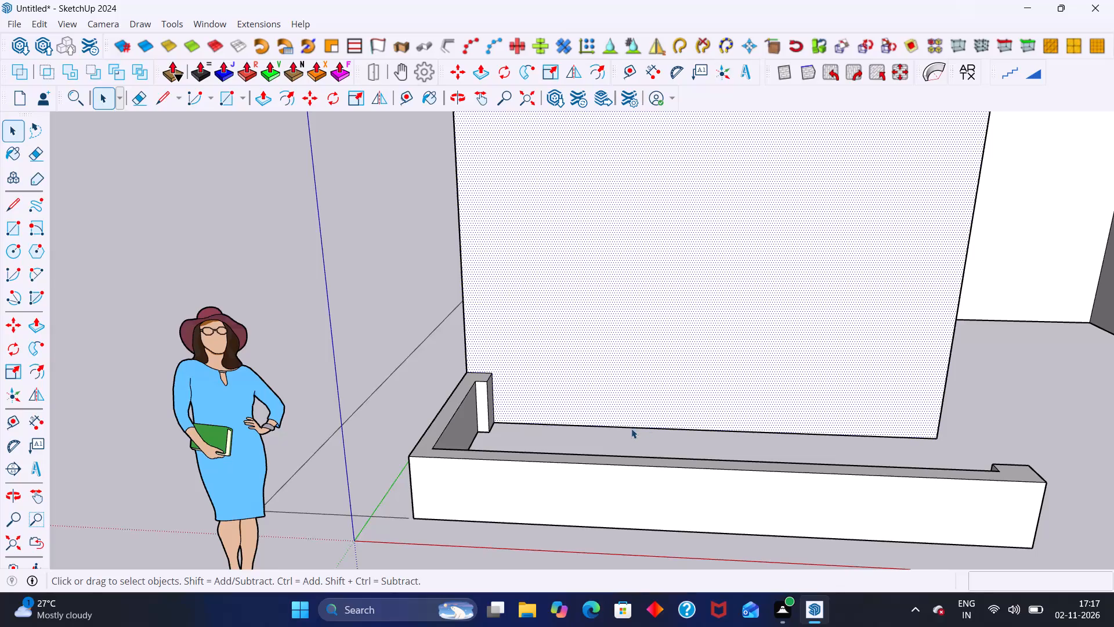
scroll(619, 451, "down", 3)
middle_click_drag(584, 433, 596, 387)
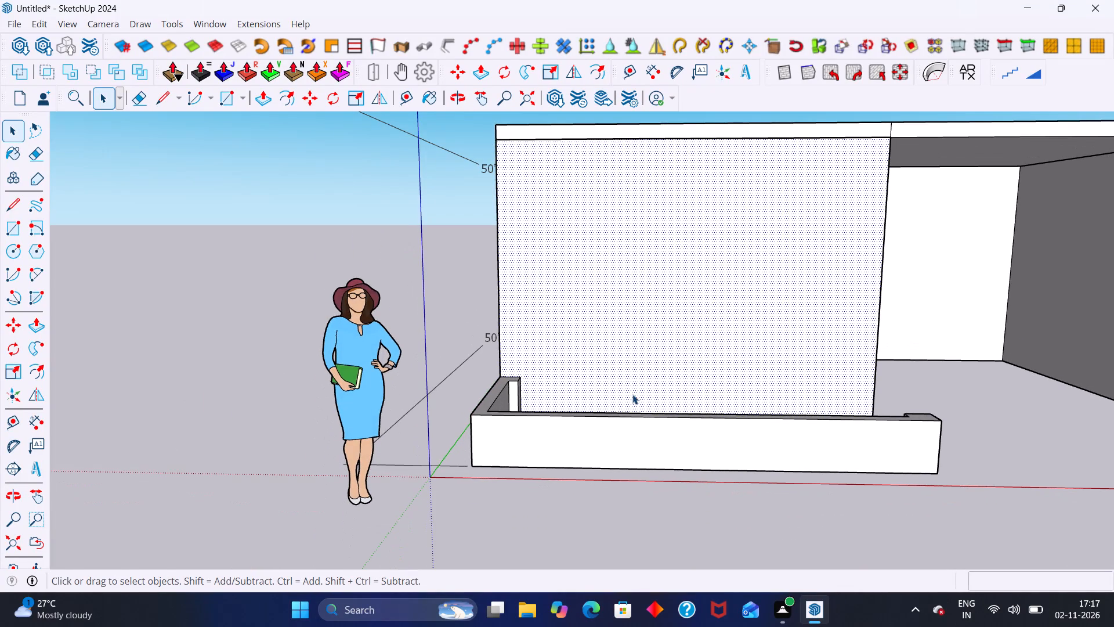
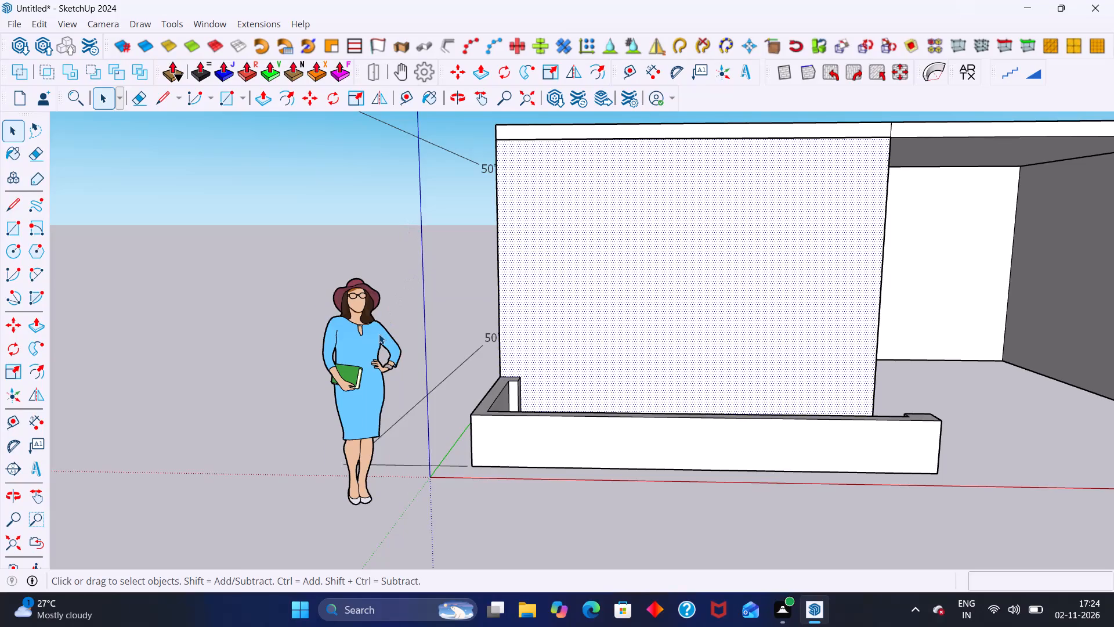
Clear the face selection and examine the building's front wall, roof slab, open bay and low boundary walls from above and ground level.
left_click(379, 334)
left_click(489, 294)
middle_click_drag(566, 293, 706, 462)
middle_click_drag(635, 289, 671, 253)
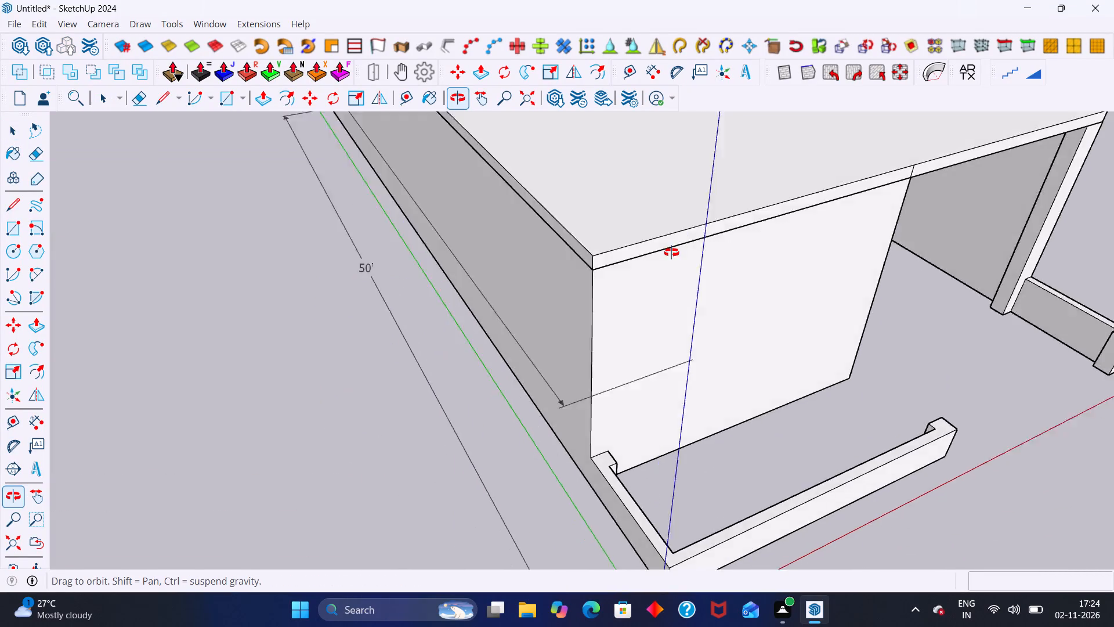
middle_click_drag(671, 253, 402, 199)
scroll(443, 222, "up", 1)
scroll(429, 215, "down", 8)
middle_click_drag(348, 236, 219, 157)
middle_click_drag(612, 277, 841, 348)
scroll(696, 283, "up", 6)
middle_click_drag(737, 257, 719, 193)
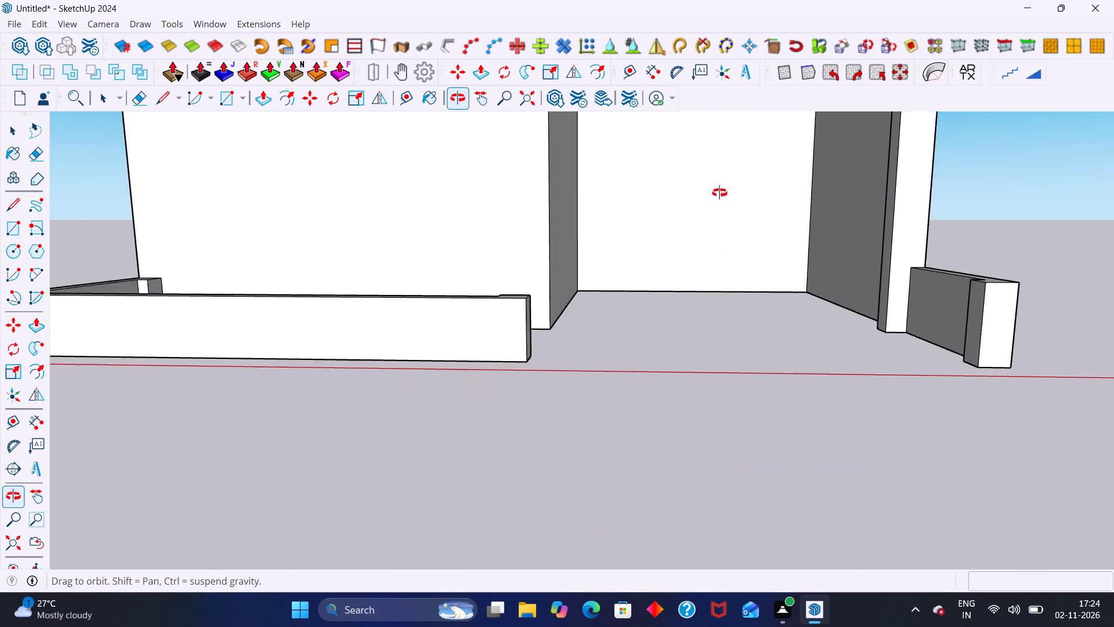
middle_click_drag(719, 193, 714, 185)
middle_click_drag(651, 223, 706, 312)
scroll(661, 294, "down", 7)
middle_click_drag(592, 354, 521, 227)
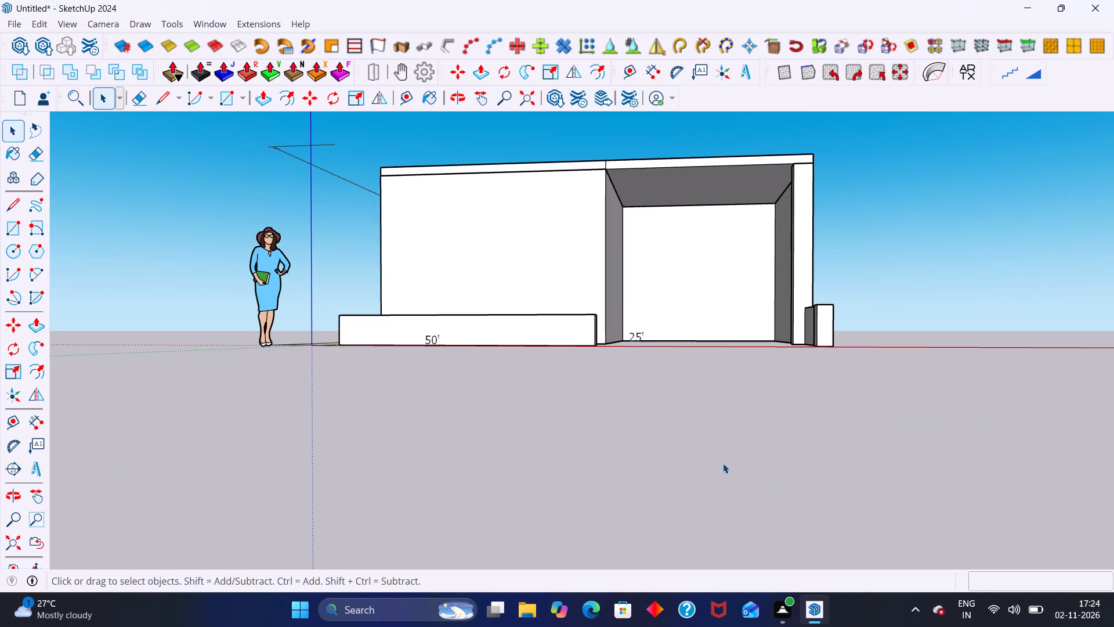
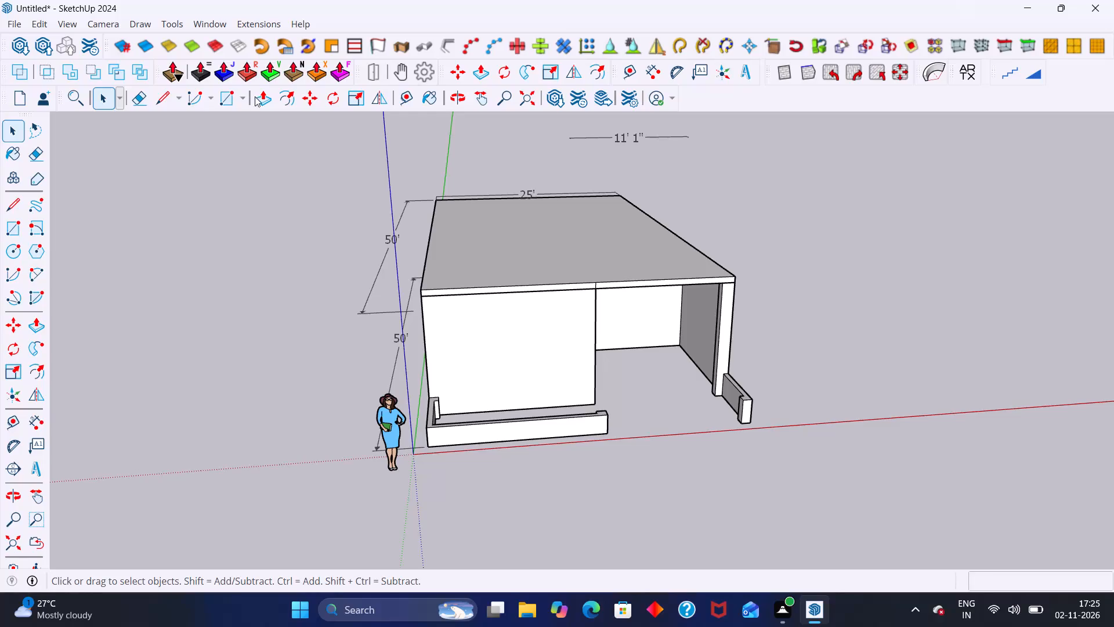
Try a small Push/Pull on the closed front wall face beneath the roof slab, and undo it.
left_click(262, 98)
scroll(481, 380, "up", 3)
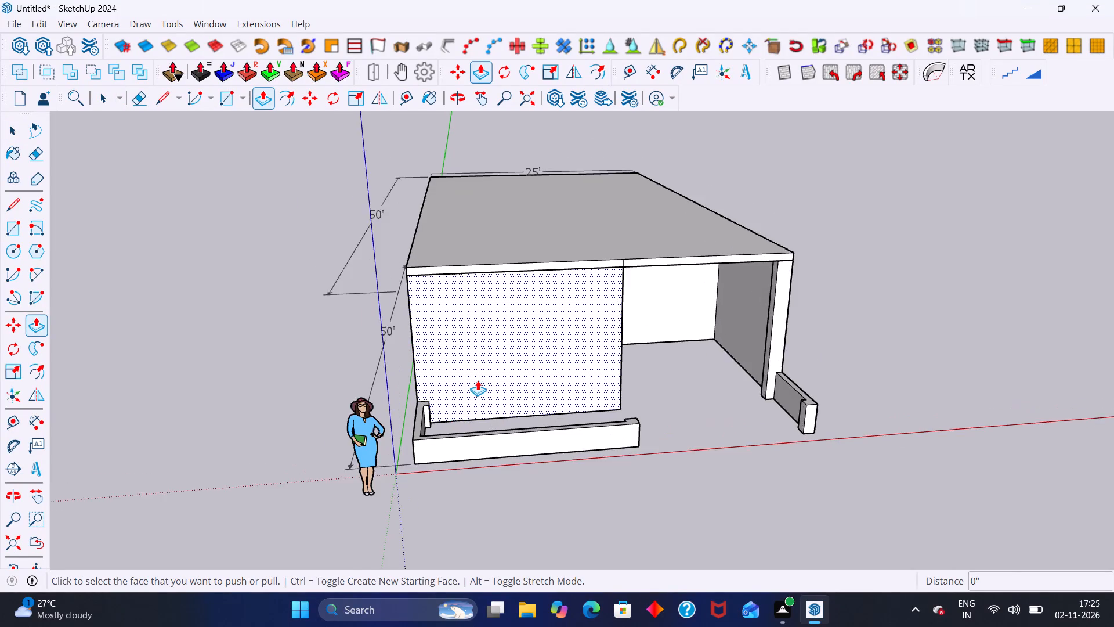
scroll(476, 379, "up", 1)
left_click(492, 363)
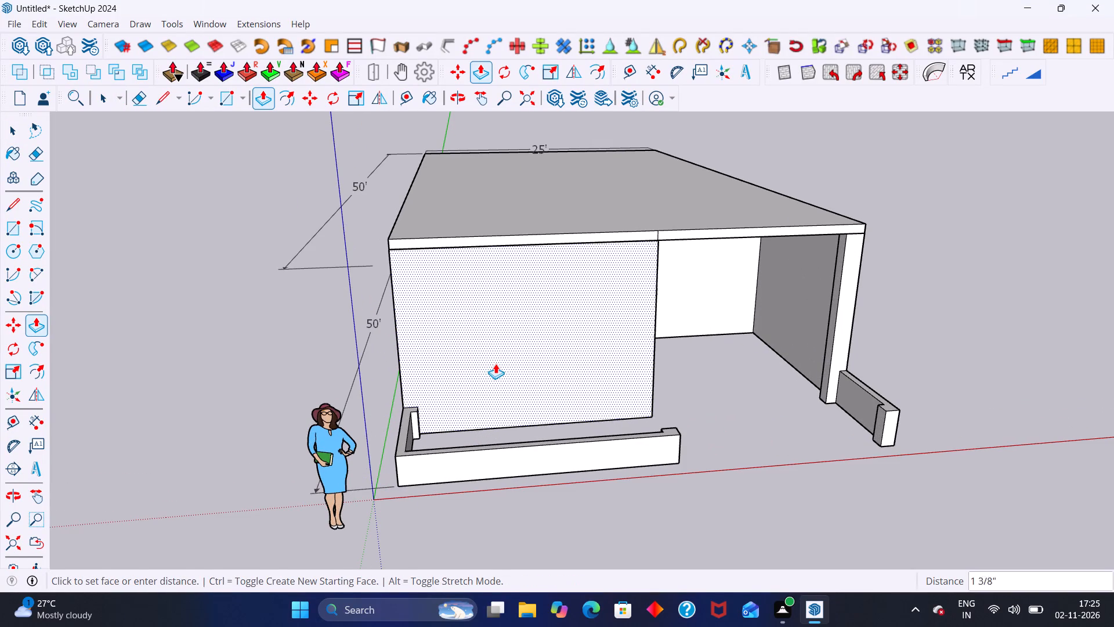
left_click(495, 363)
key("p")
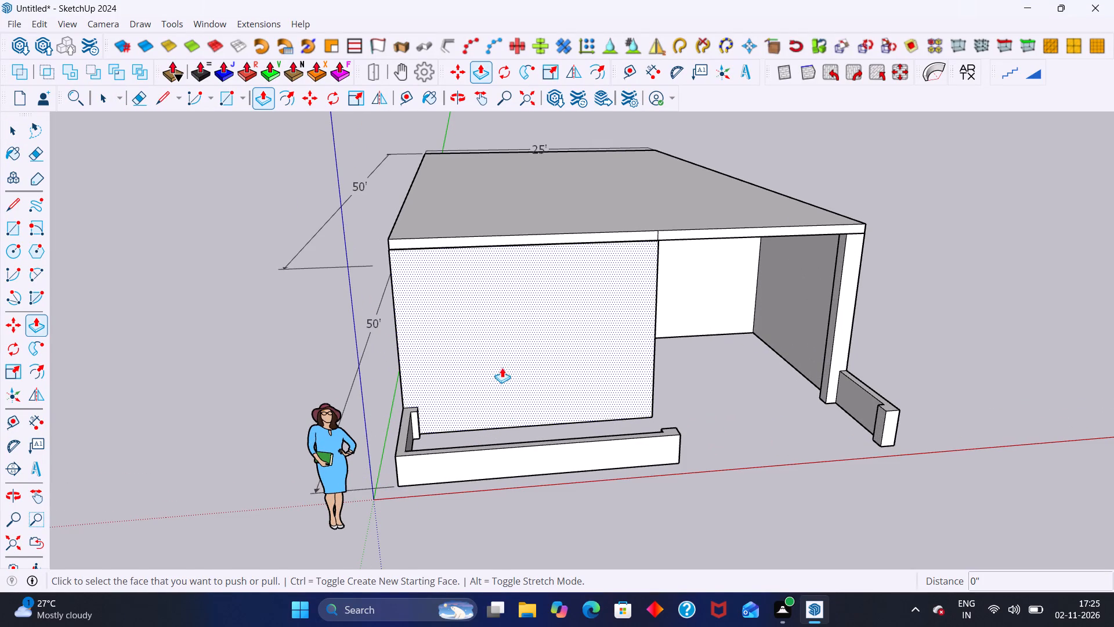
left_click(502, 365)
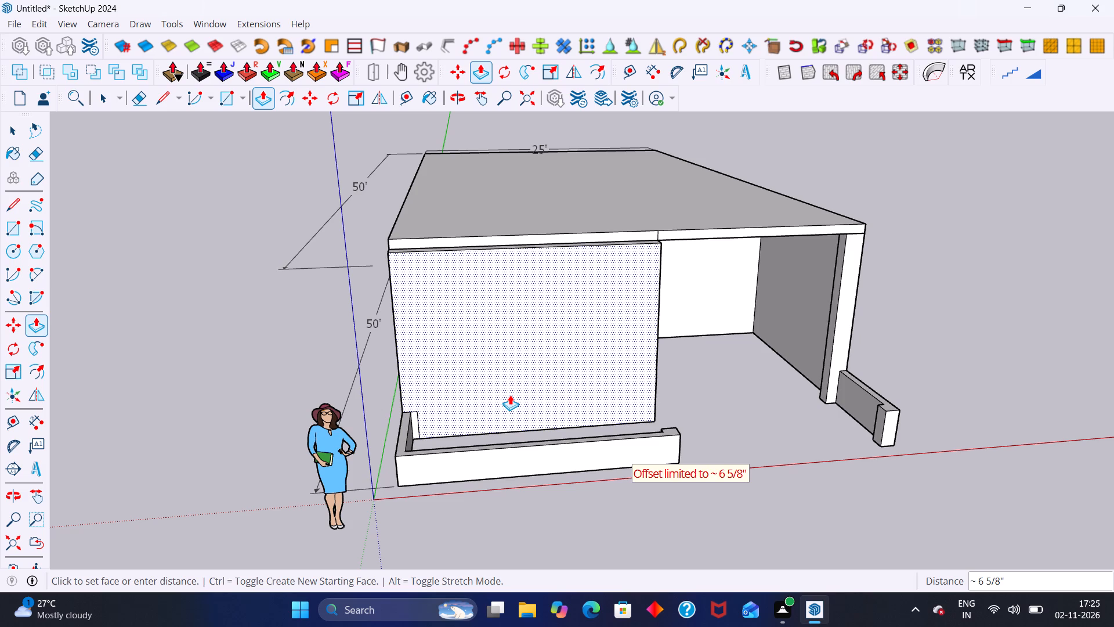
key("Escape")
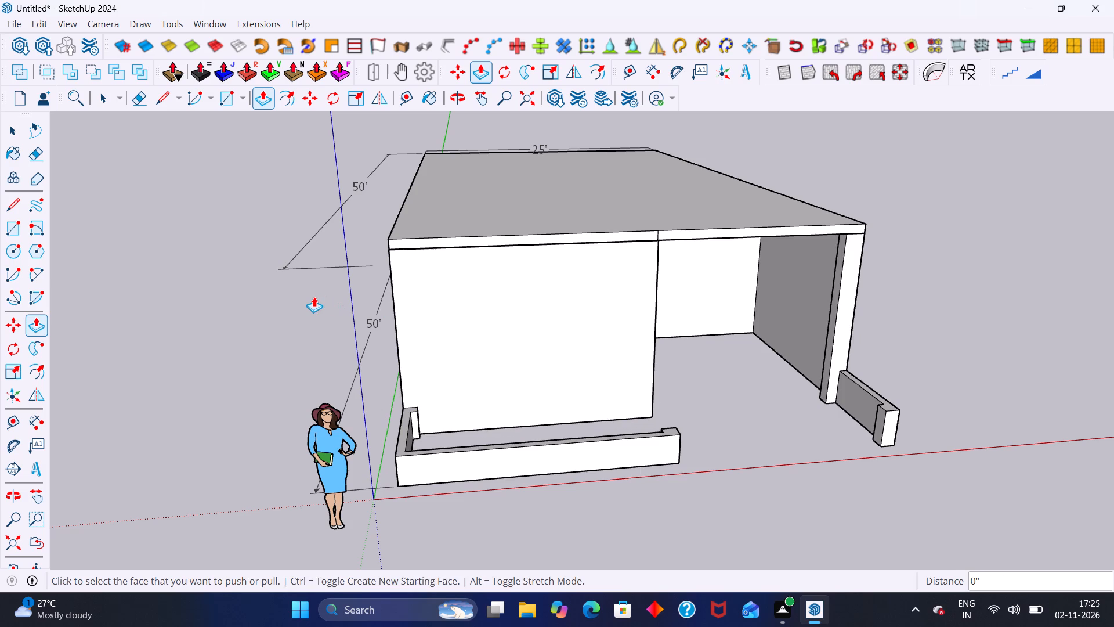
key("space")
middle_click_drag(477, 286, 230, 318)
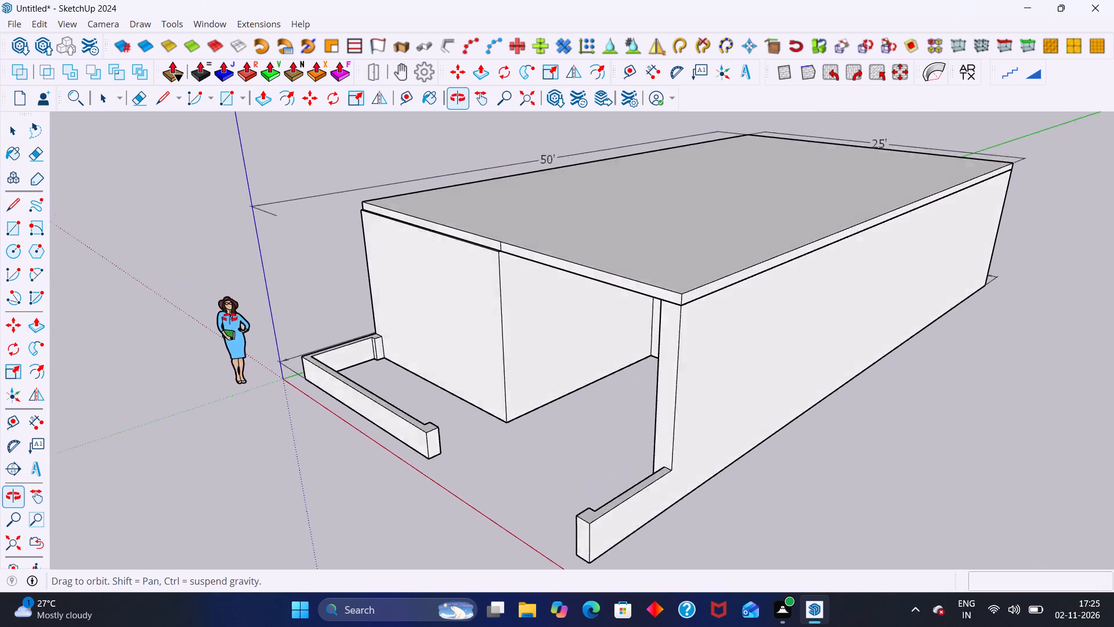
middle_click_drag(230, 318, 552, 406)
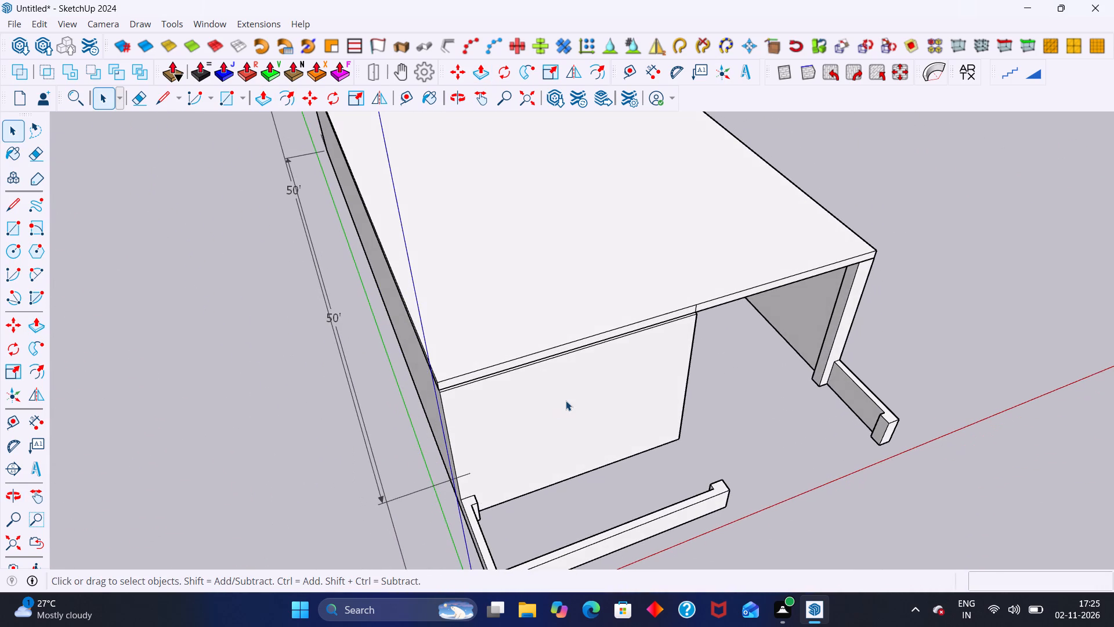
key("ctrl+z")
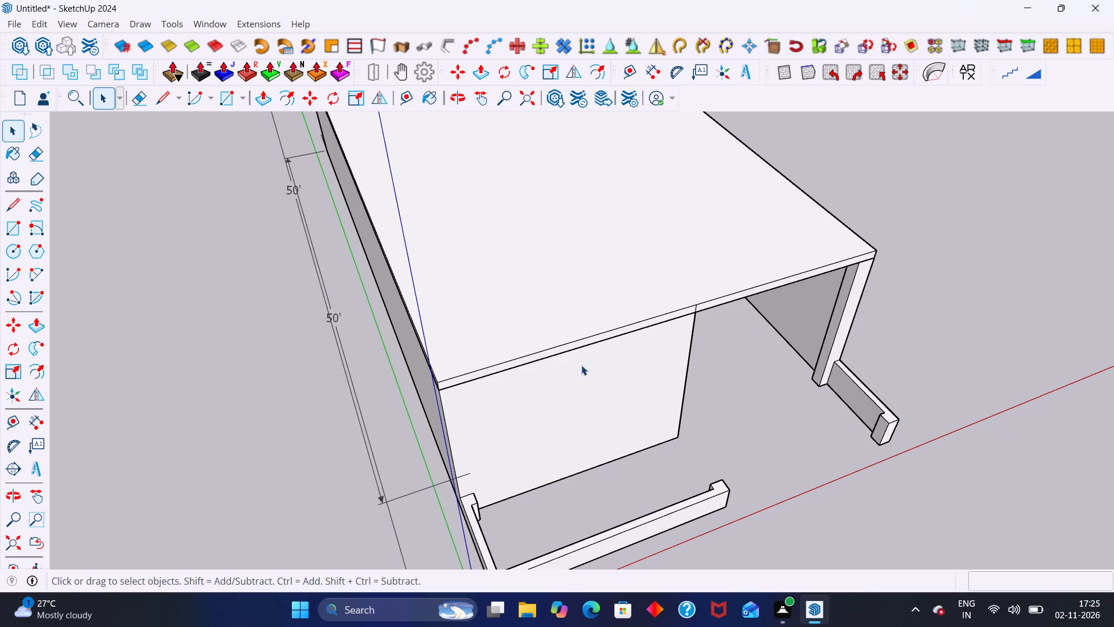
Delete the upper 50' dimension alongside the building's long side, keeping the ground-level 50' dimension.
middle_click_drag(567, 374, 479, 232)
scroll(470, 244, "up", 2)
middle_click_drag(460, 243, 708, 254)
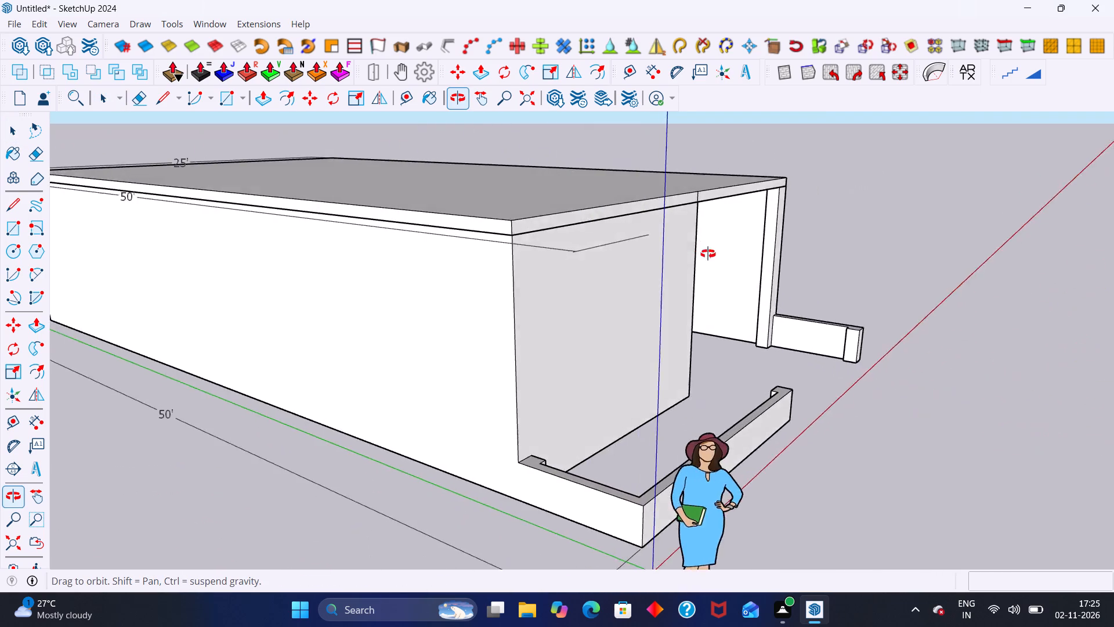
middle_click_drag(708, 254, 778, 252)
middle_click_drag(753, 258, 509, 331)
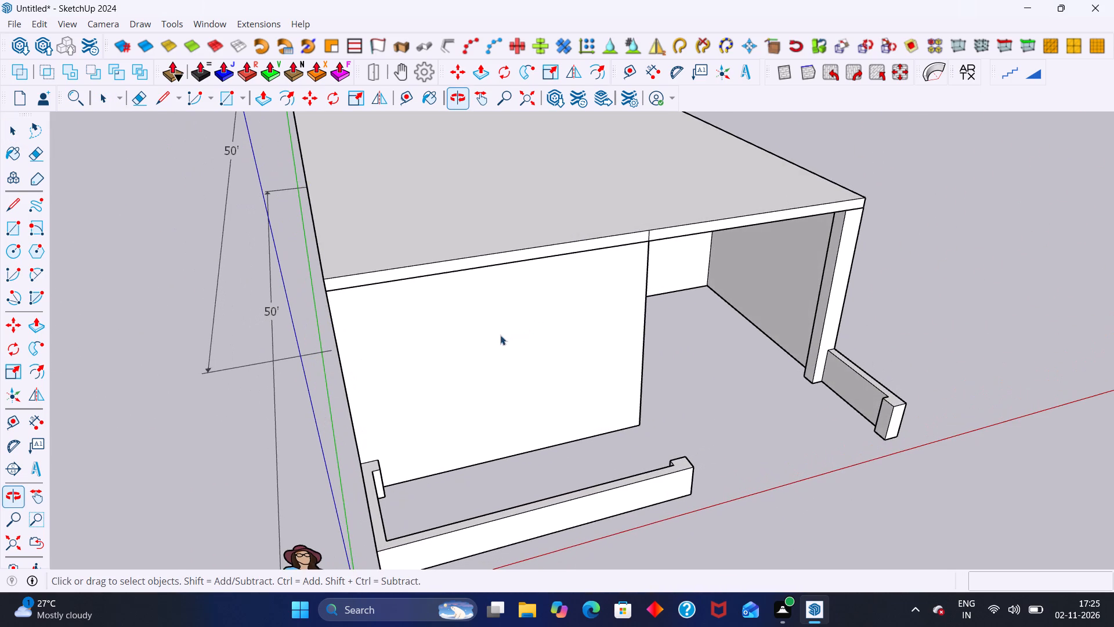
scroll(652, 243, "up", 2)
scroll(376, 324, "down", 6)
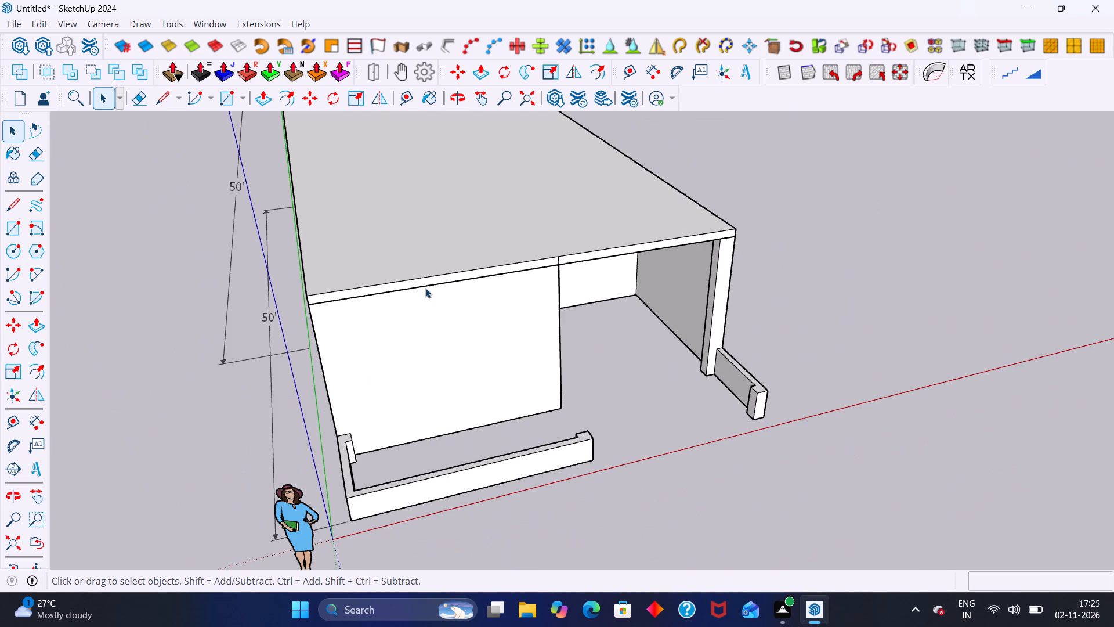
left_click(224, 334)
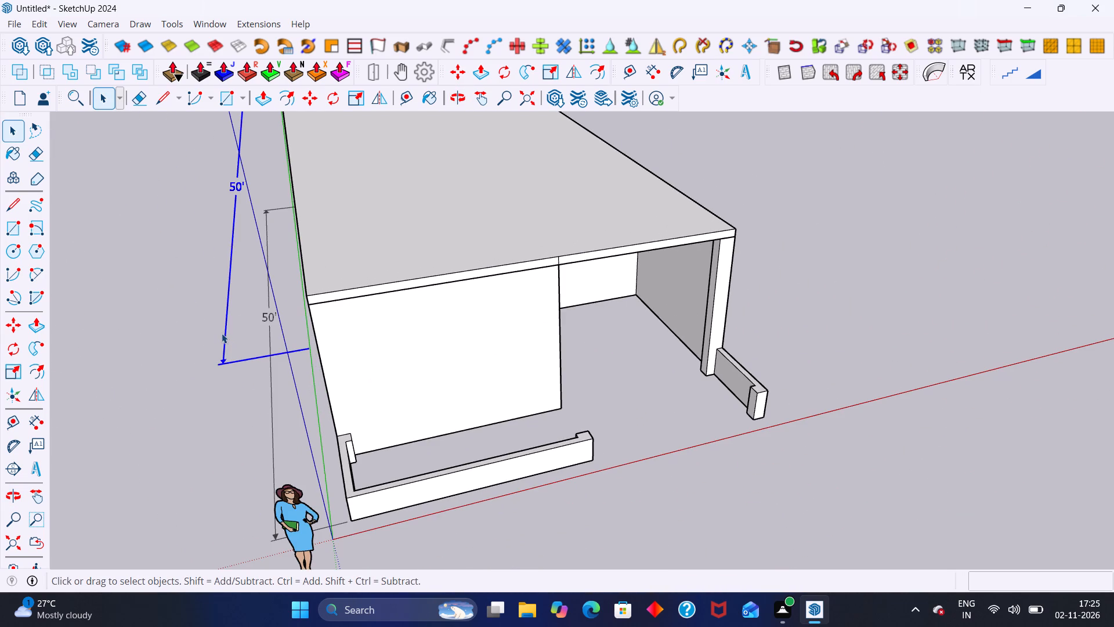
key("Delete")
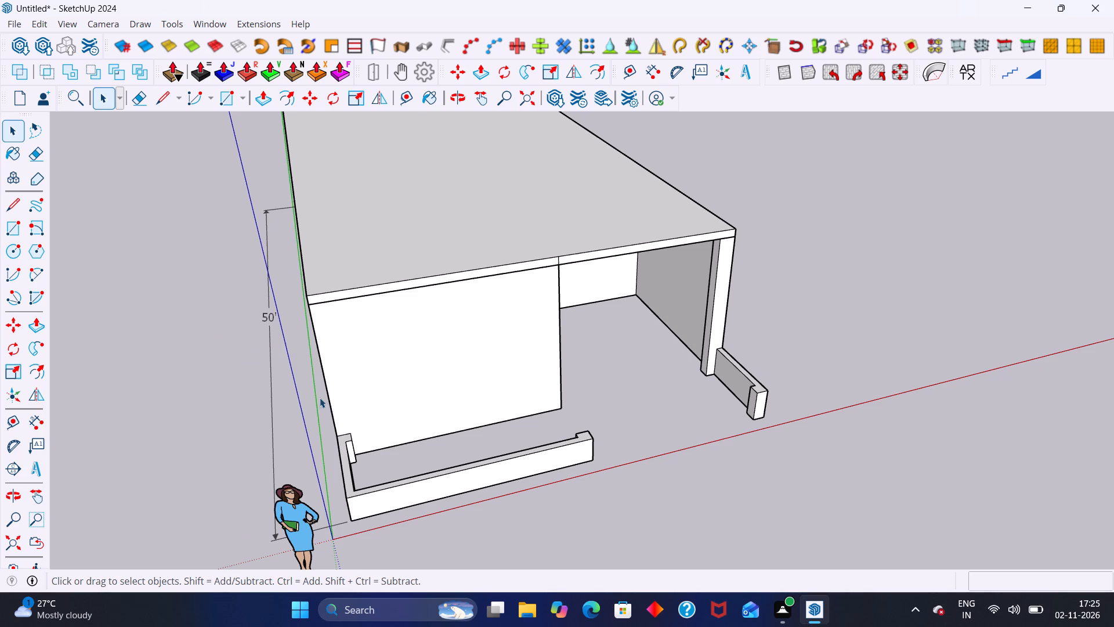
Delete the 11' 1" dimension floating above the roof slab.
scroll(319, 355, "down", 1)
middle_click_drag(284, 357, 234, 259)
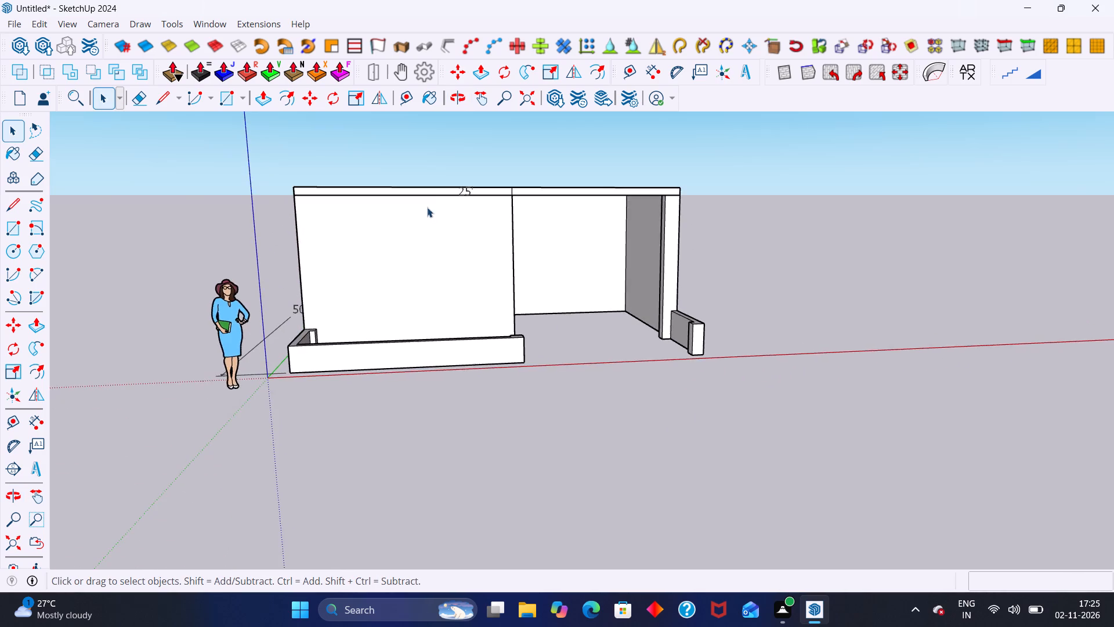
scroll(443, 186, "up", 4)
middle_click_drag(513, 177, 384, 478)
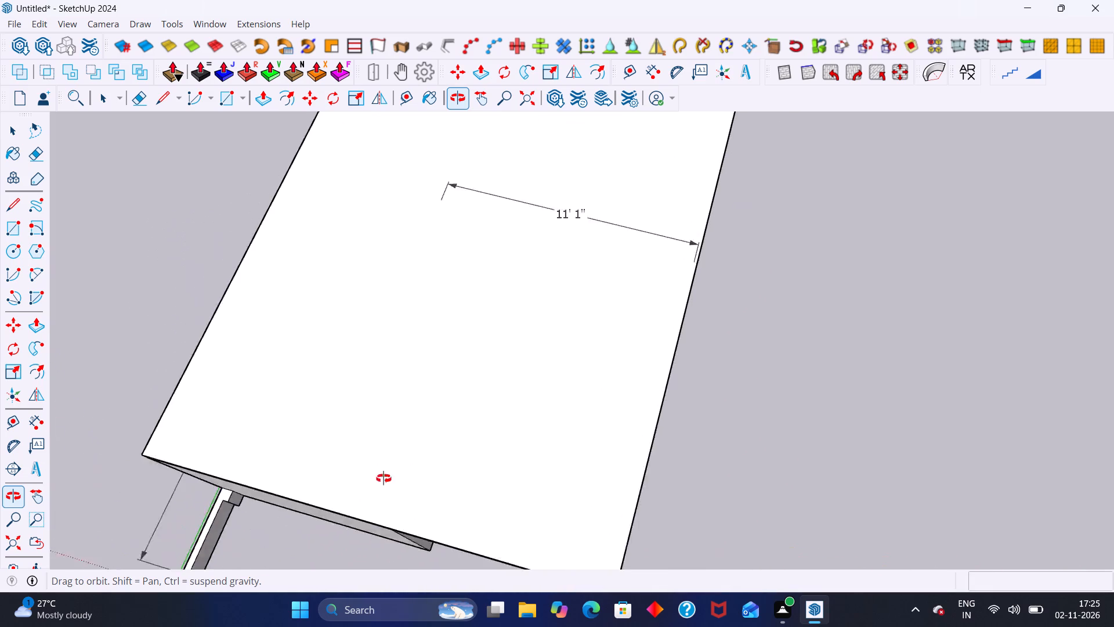
middle_click_drag(384, 478, 396, 491)
scroll(475, 480, "down", 5)
middle_click_drag(522, 372, 538, 253)
left_click(543, 246)
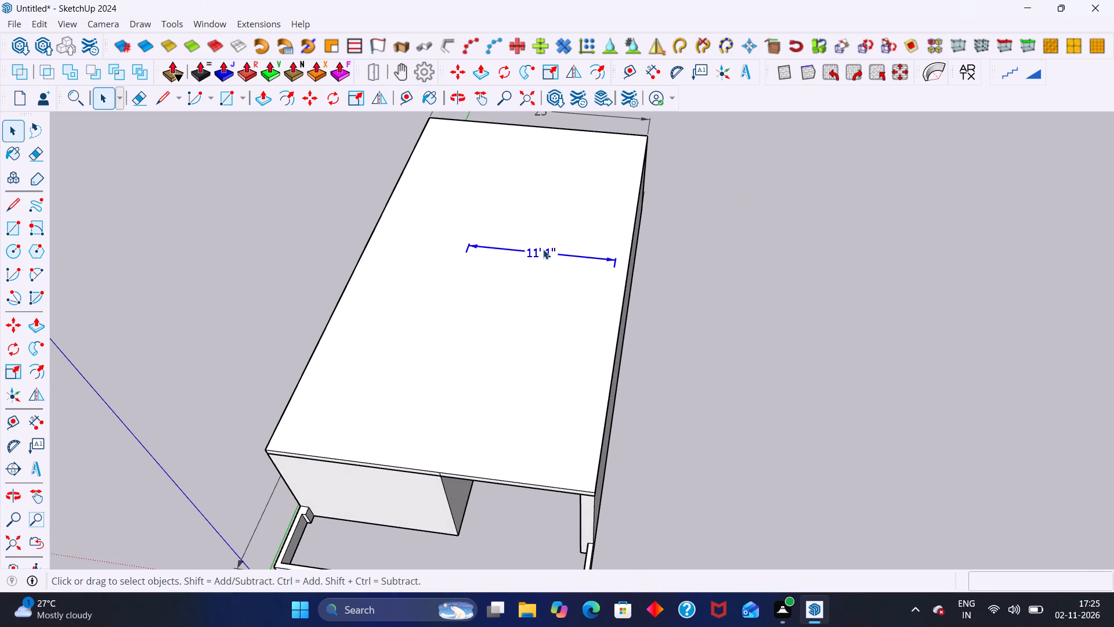
key("Delete")
Examine the roof slab from above and the front wall, open bay and boundary walls from ground level.
middle_click_drag(548, 221, 552, 304)
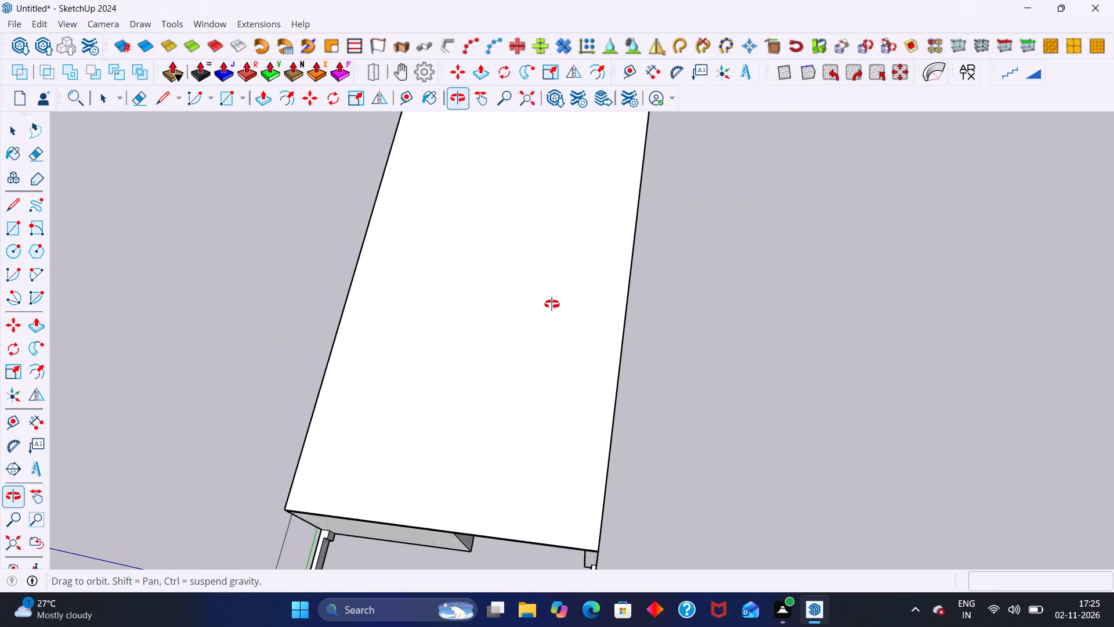
middle_click_drag(552, 304, 552, 325)
scroll(552, 327, "down", 7)
scroll(535, 165, "up", 5)
middle_click_drag(533, 217, 592, 88)
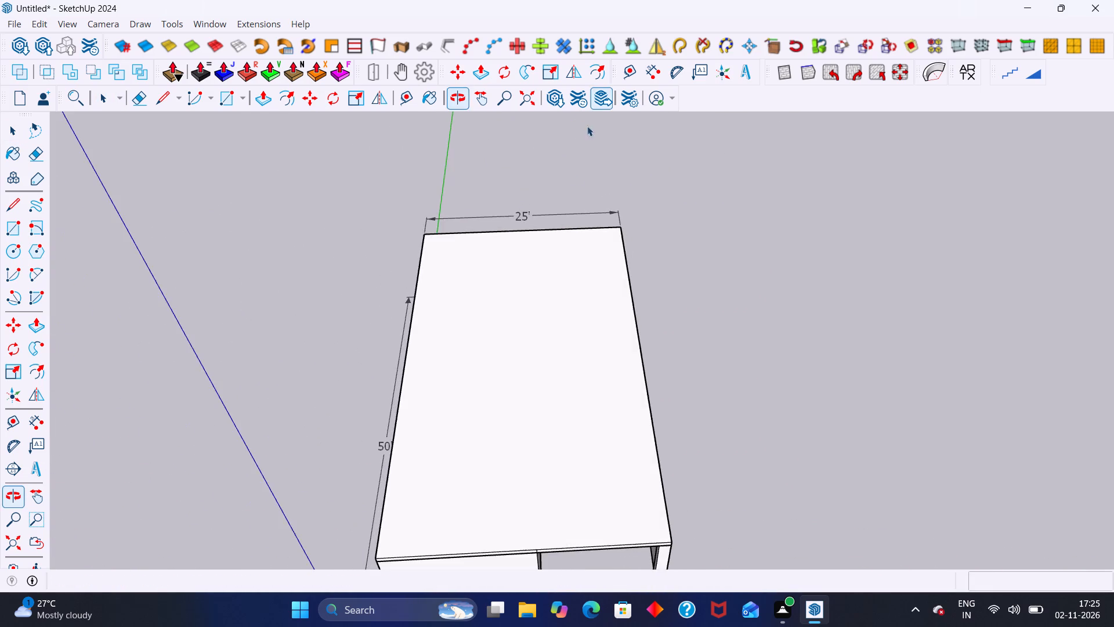
scroll(473, 260, "down", 6)
middle_click_drag(229, 485, 243, 265)
scroll(357, 249, "up", 7)
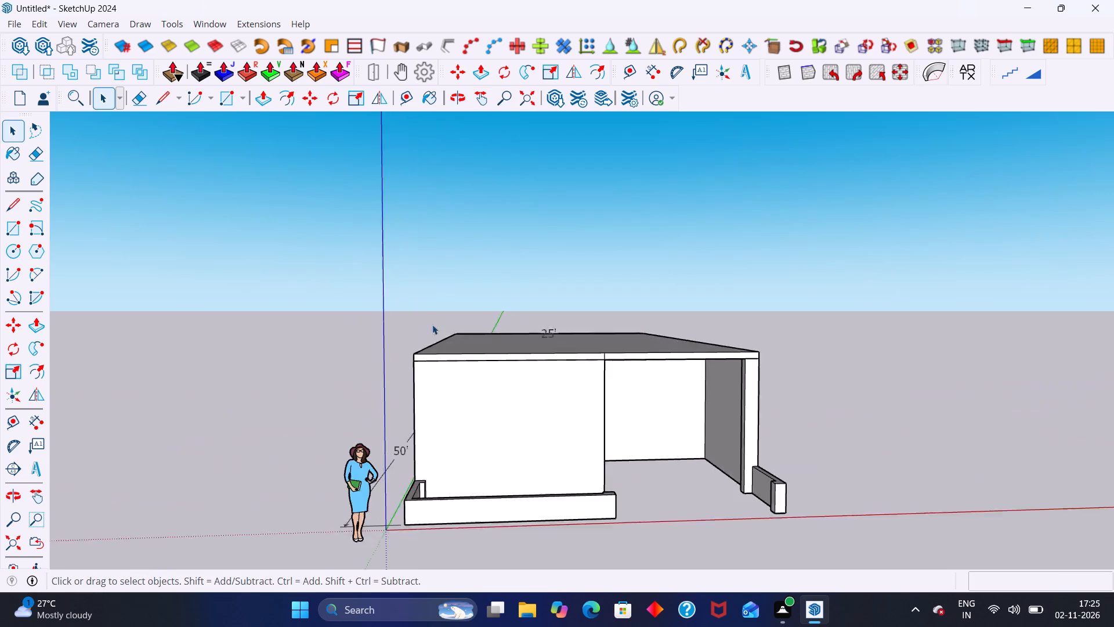
middle_click_drag(427, 323, 410, 306)
scroll(541, 347, "up", 2)
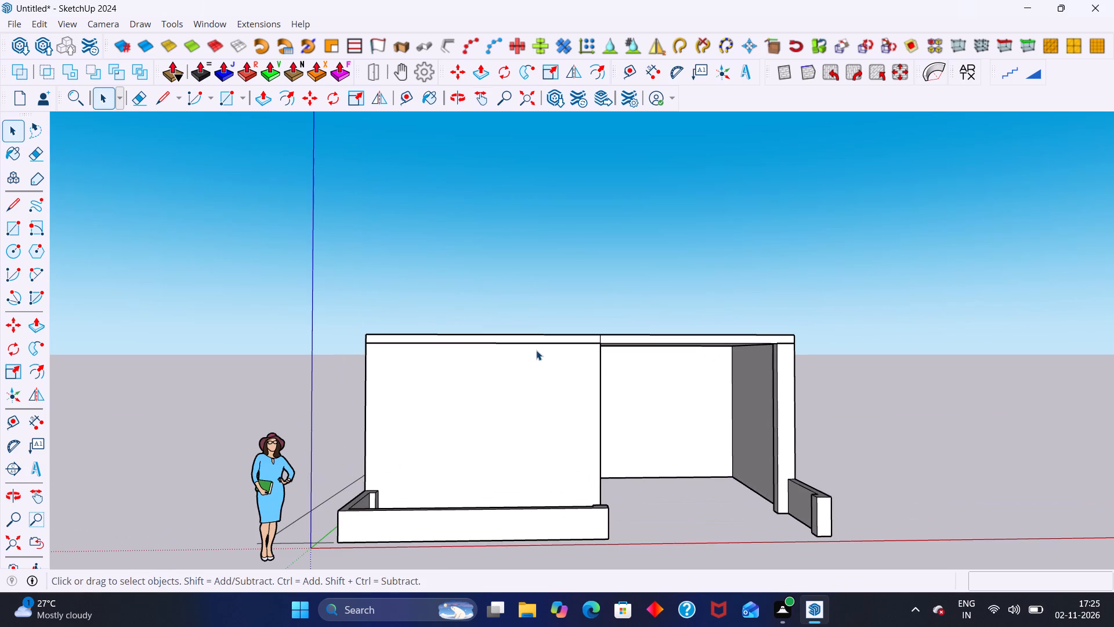
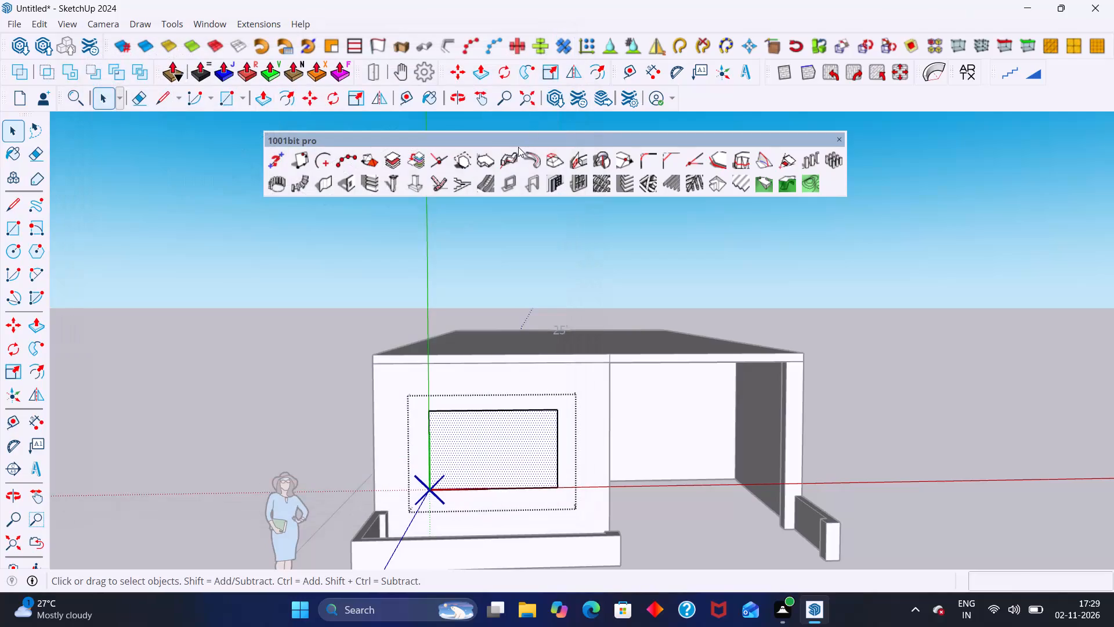
Undo the previous window component and its rectangle on the closed front wall.
key("ctrl+z")
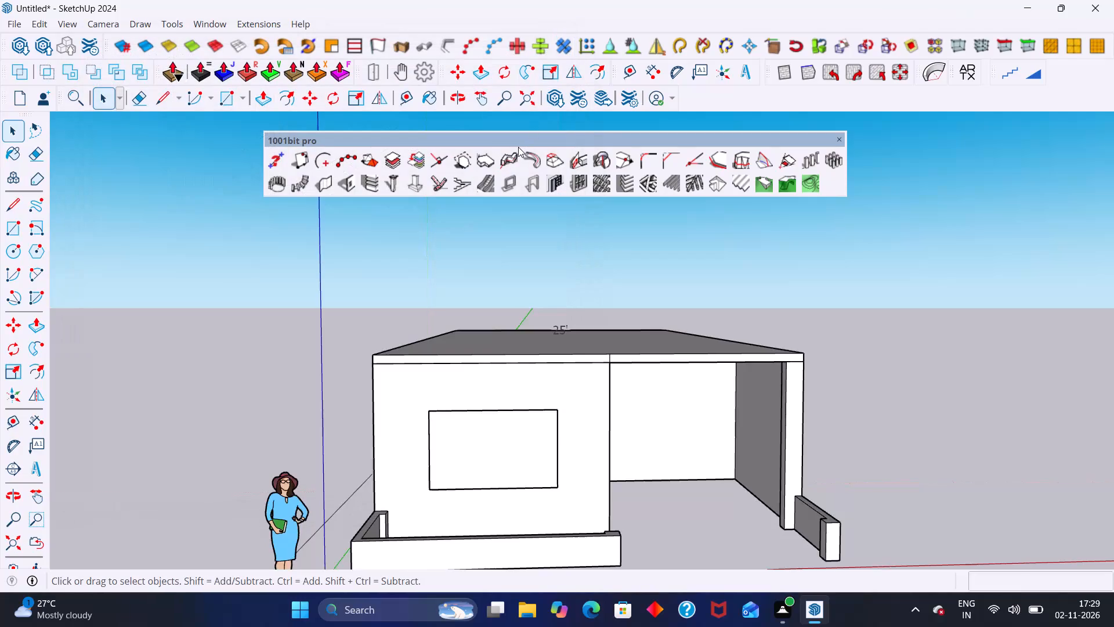
key("ctrl+z")
key("ctrl+z")
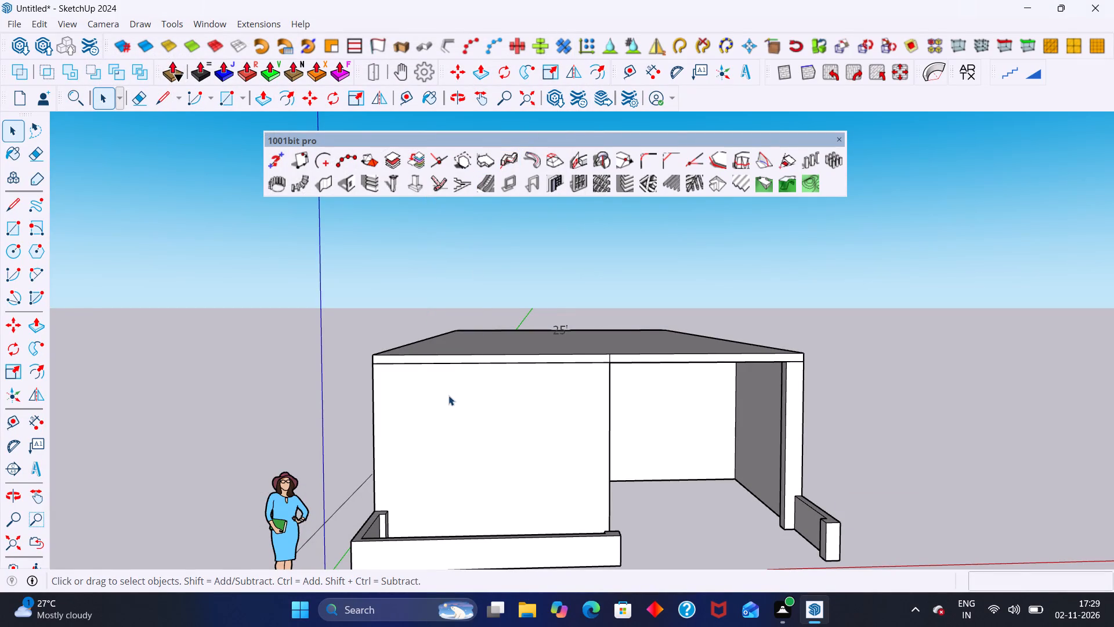
Draw a new window rectangle on the closed front wall beneath the roof slab.
key("r")
left_click(433, 404)
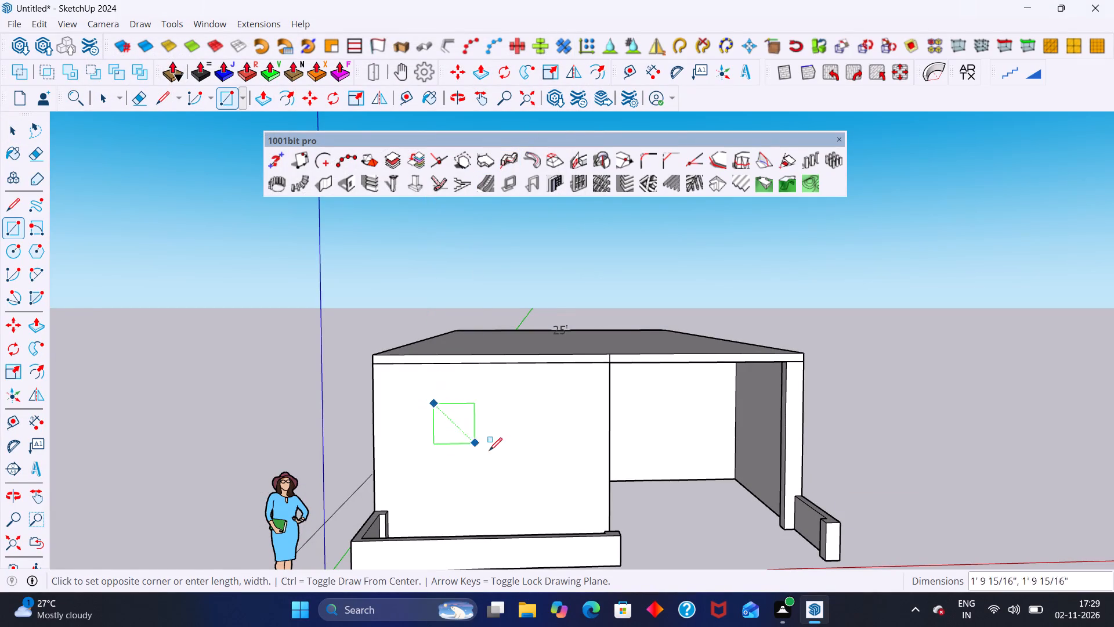
left_click(549, 478)
key("space")
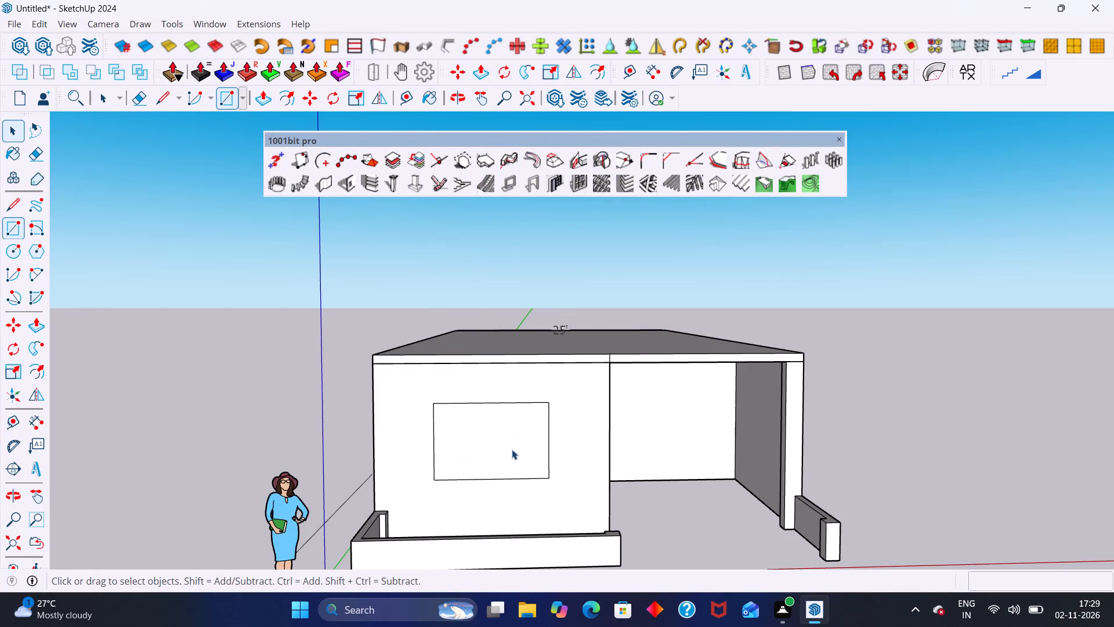
Make the window rectangle a component glued to vertical faces, with the opening cut and the selection replaced.
double_click(512, 449)
right_click(512, 449)
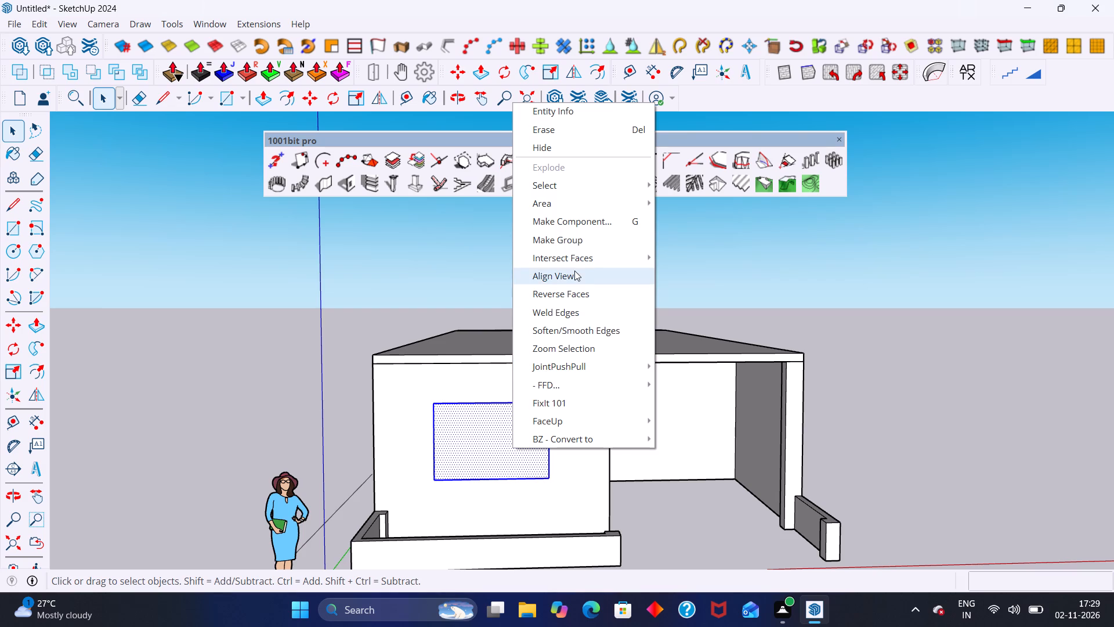
left_click(570, 223)
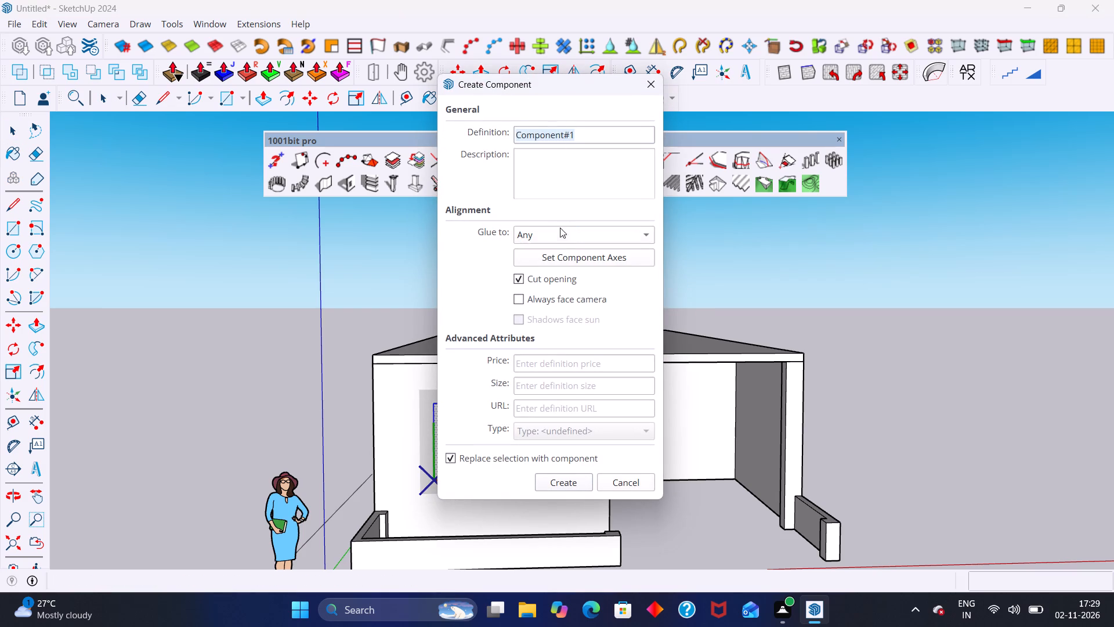
left_click(621, 239)
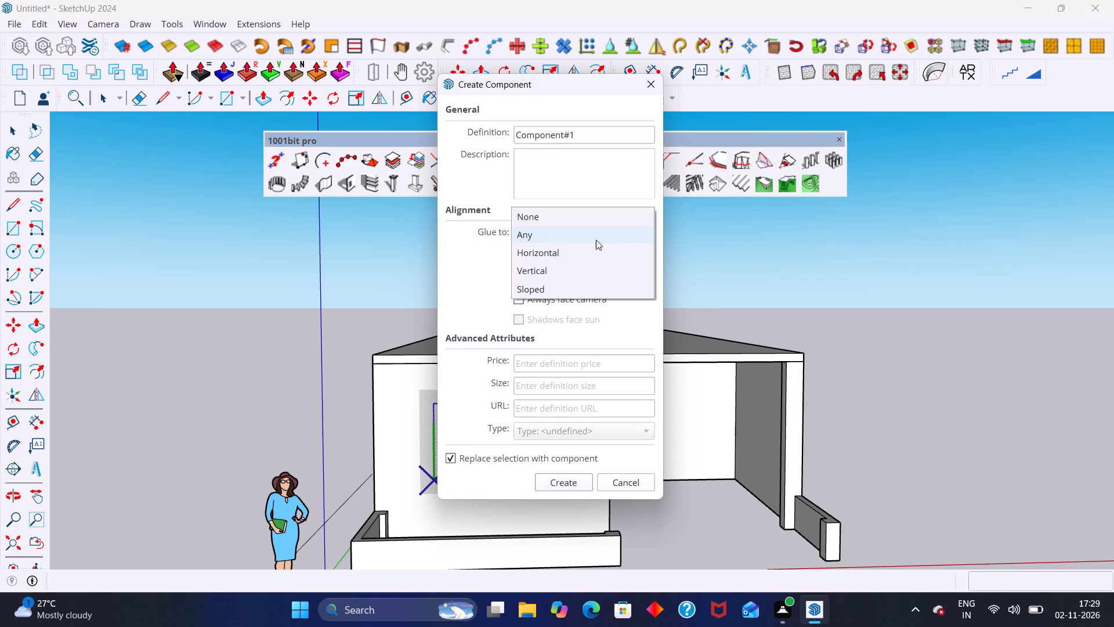
left_click(584, 275)
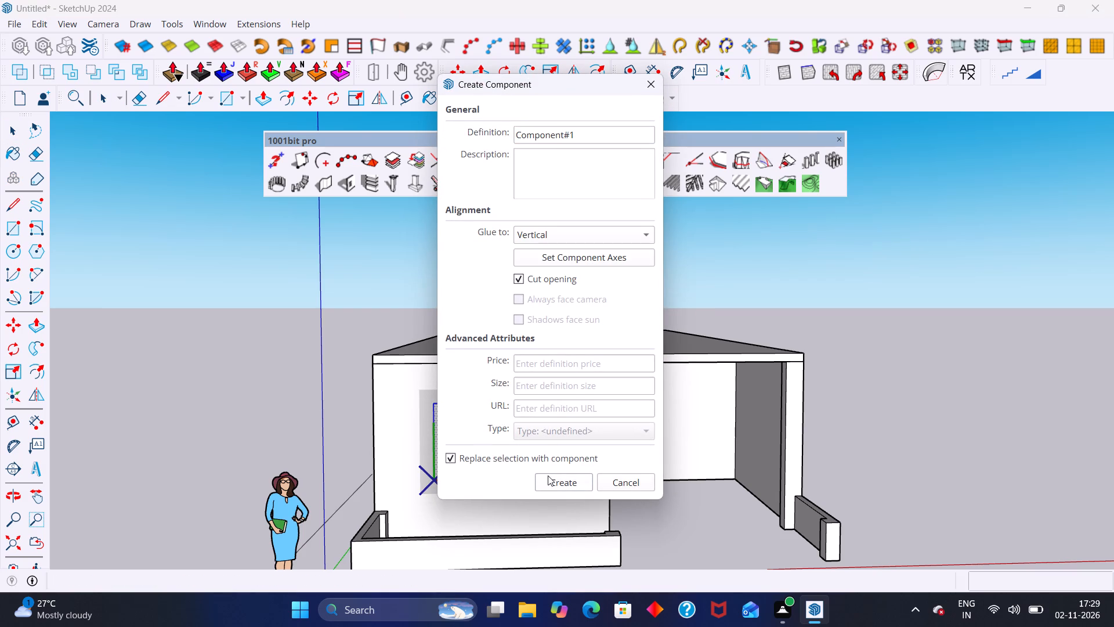
left_click(548, 480)
Divide the face inside the window component with the 1001bit Panel divider, using 2 rows and 3 columns in a rectangular frame.
double_click(480, 437)
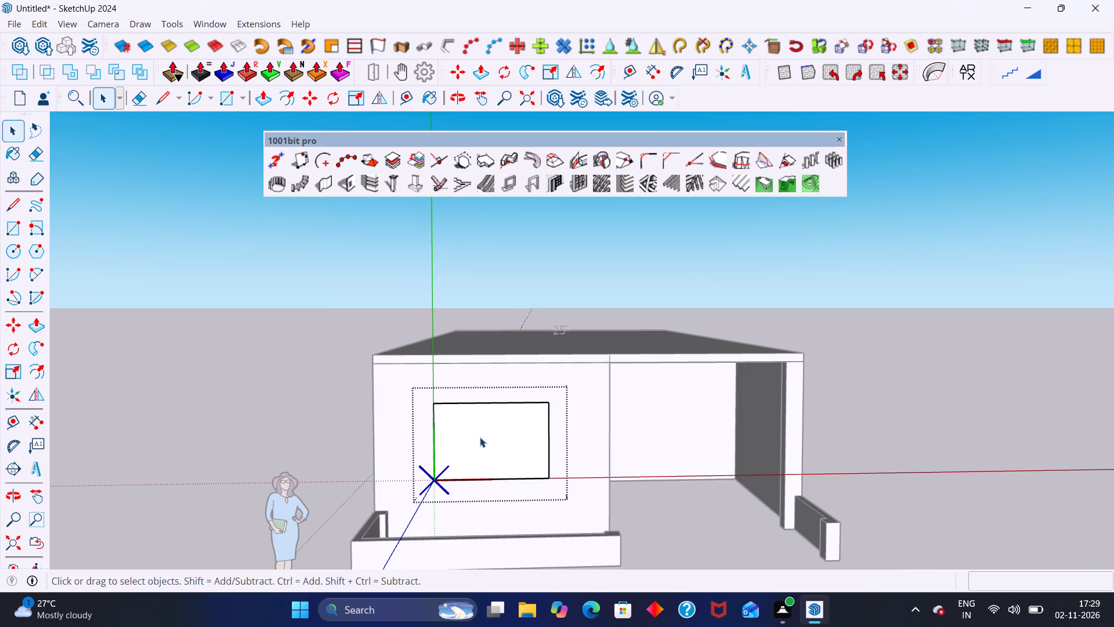
left_click(480, 437)
left_click(581, 188)
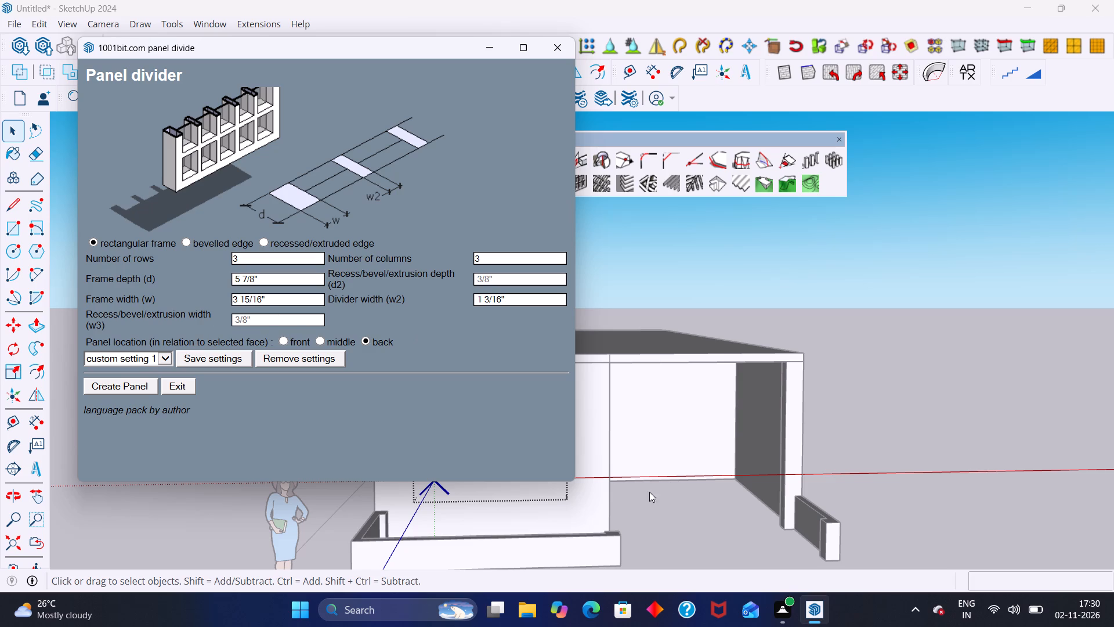
left_click(681, 449)
left_click(251, 258)
key("2")
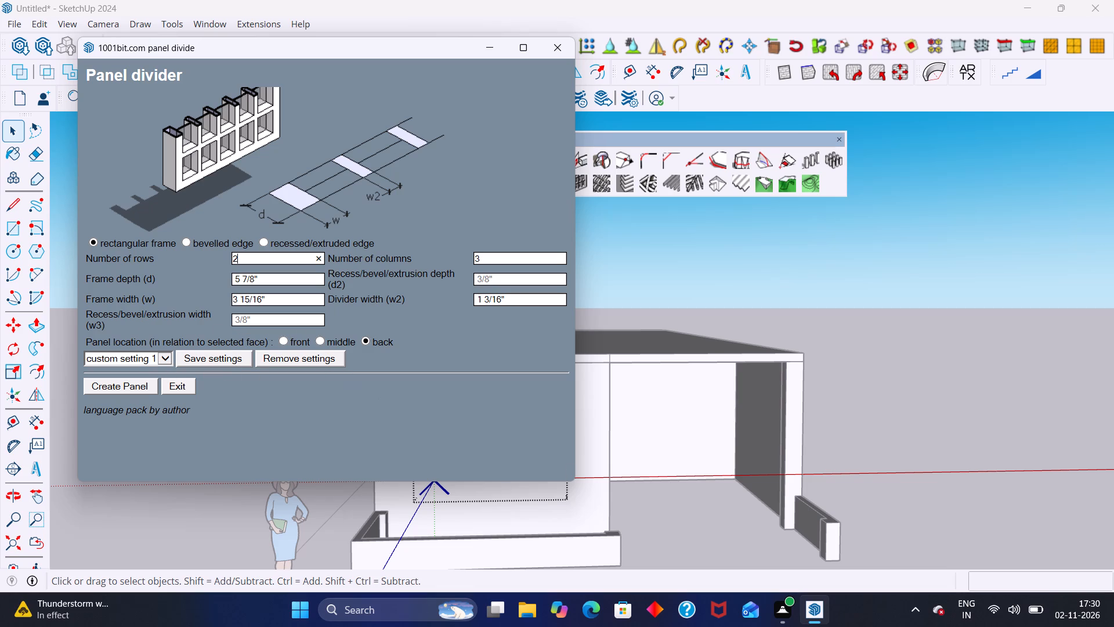
left_click(120, 387)
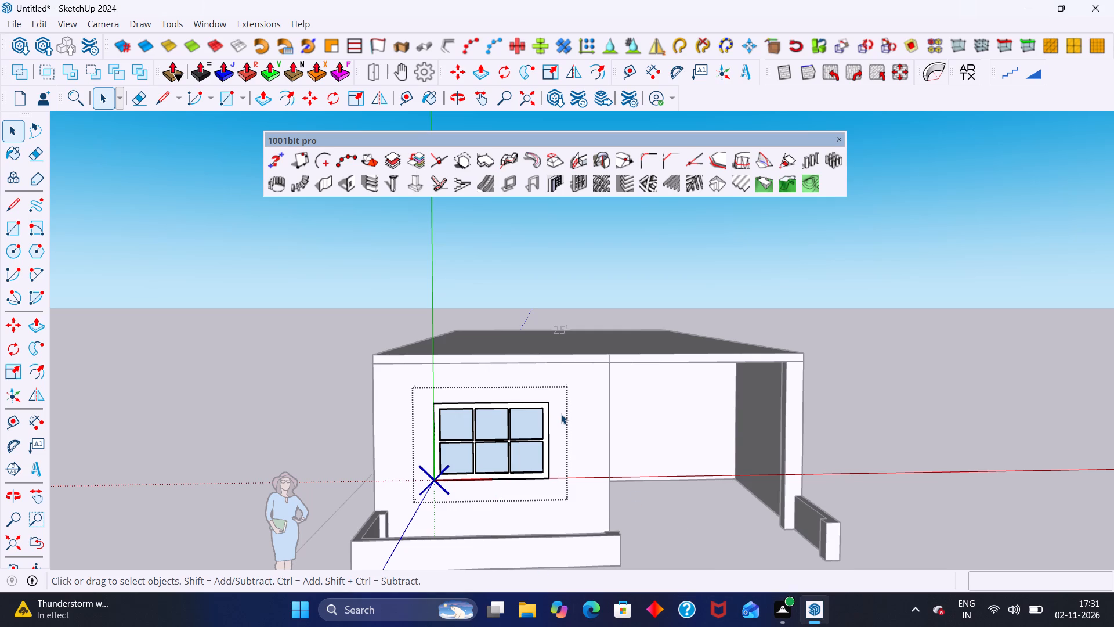
Bring up the material swatches for painting, with the Default Tray narrowed and moved clear of the window.
key("b")
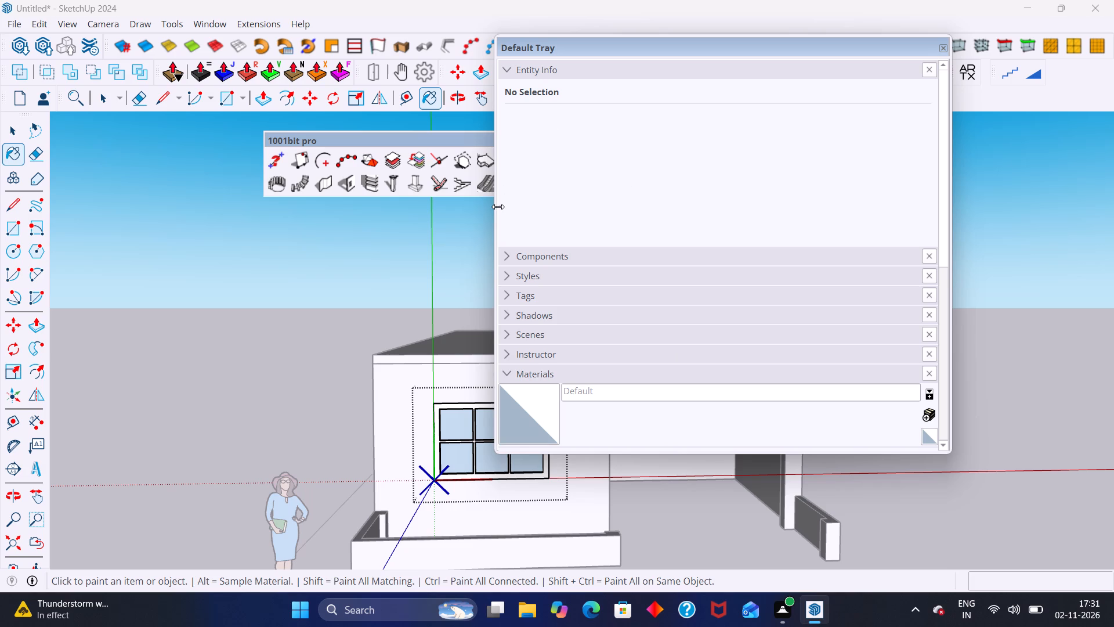
left_click_drag(497, 208, 719, 223)
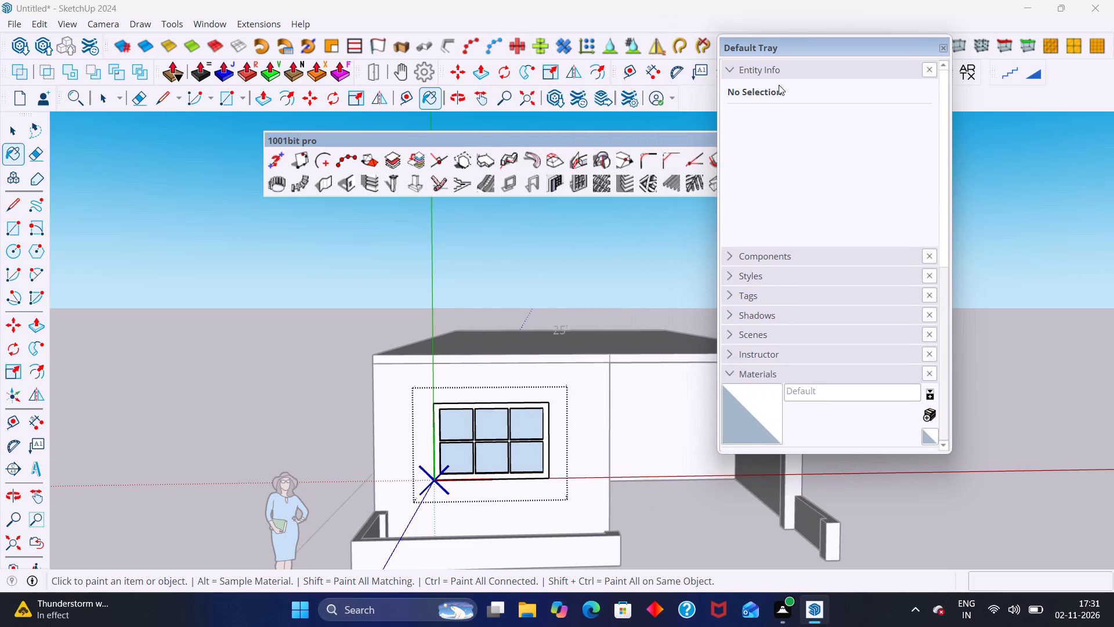
left_click_drag(789, 45, 889, 56)
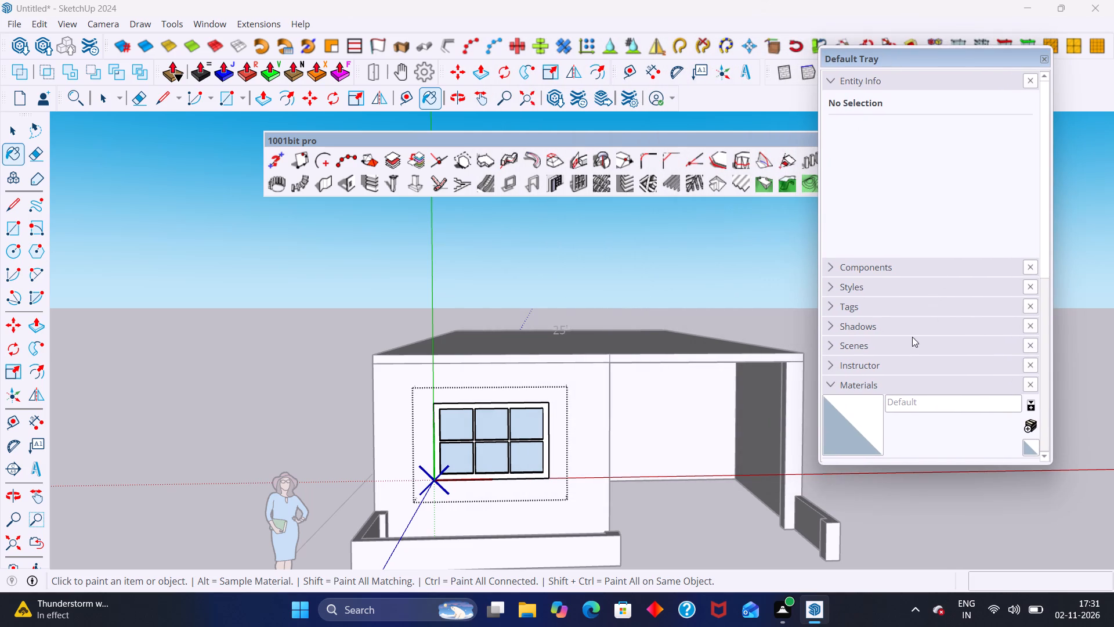
left_click(853, 385)
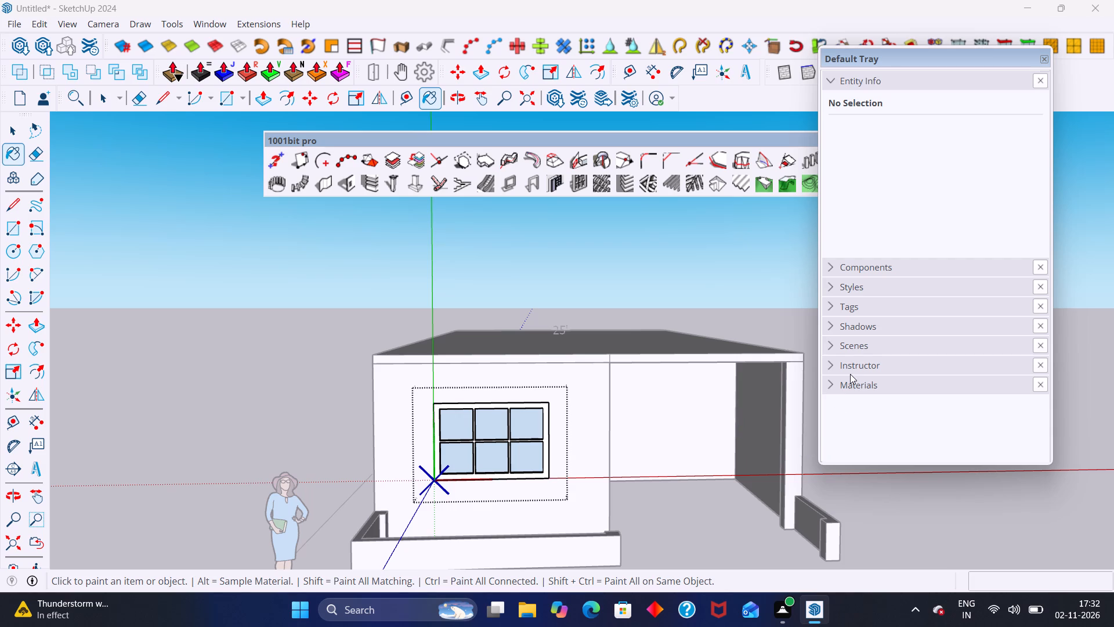
left_click(860, 388)
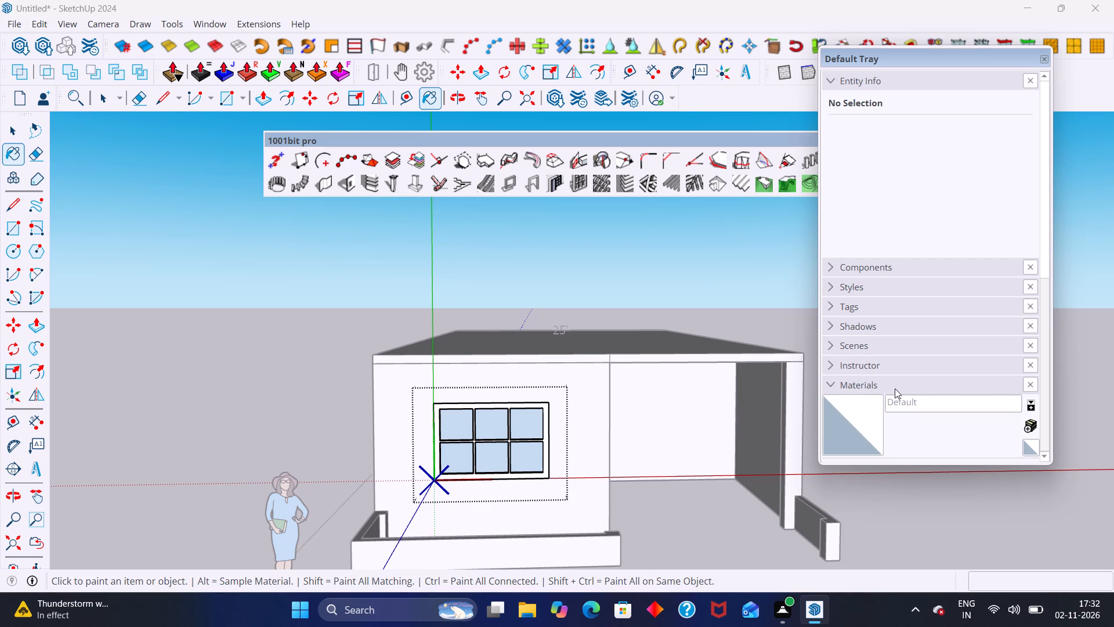
scroll(870, 399, "down", 5)
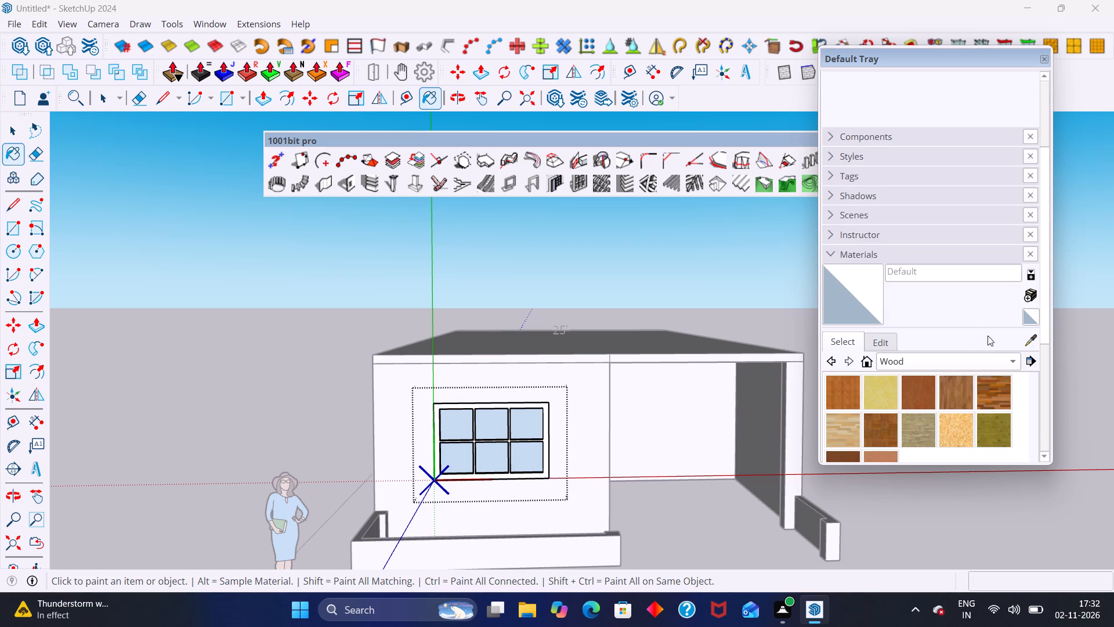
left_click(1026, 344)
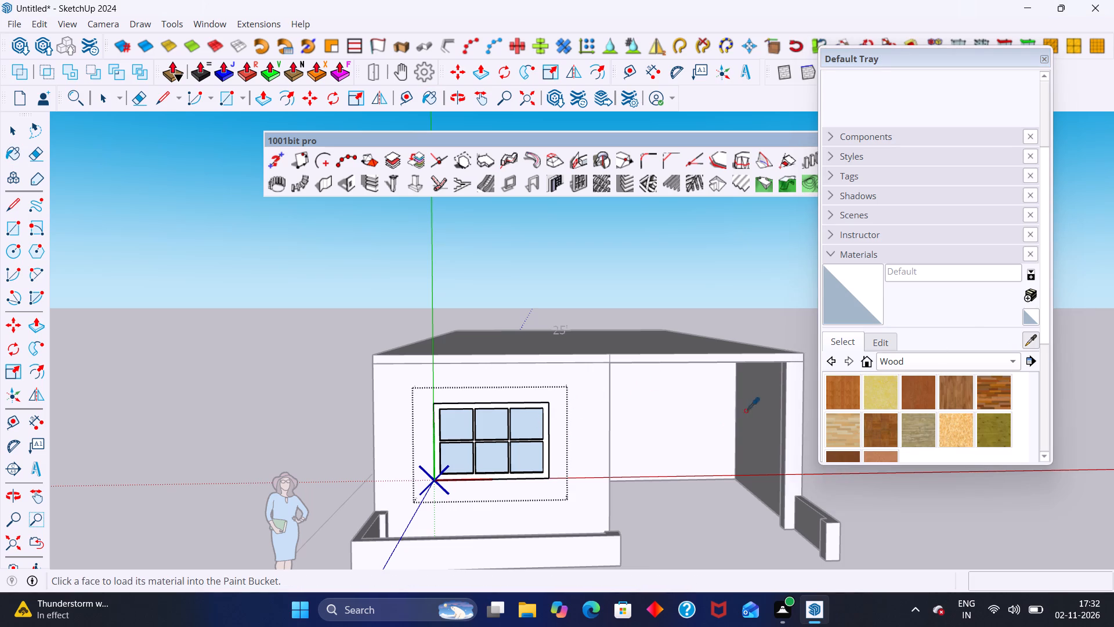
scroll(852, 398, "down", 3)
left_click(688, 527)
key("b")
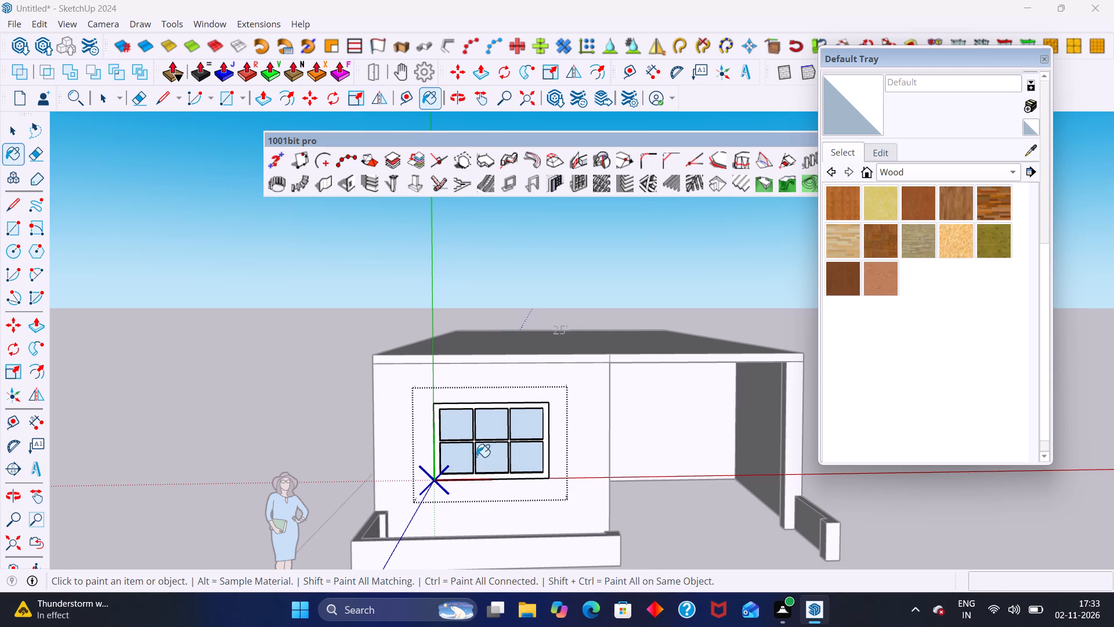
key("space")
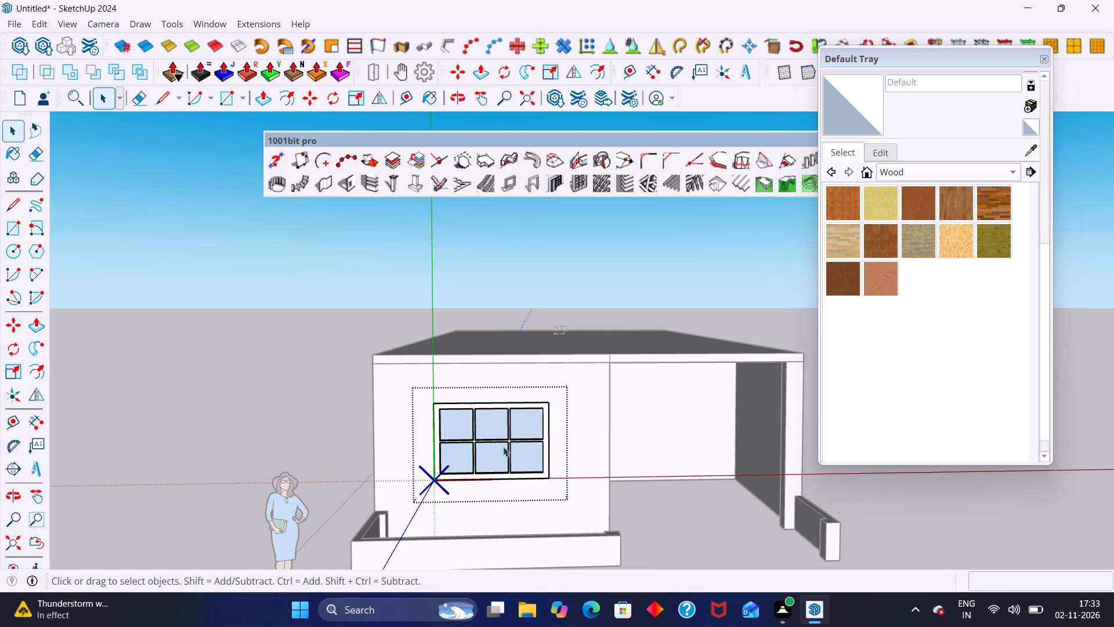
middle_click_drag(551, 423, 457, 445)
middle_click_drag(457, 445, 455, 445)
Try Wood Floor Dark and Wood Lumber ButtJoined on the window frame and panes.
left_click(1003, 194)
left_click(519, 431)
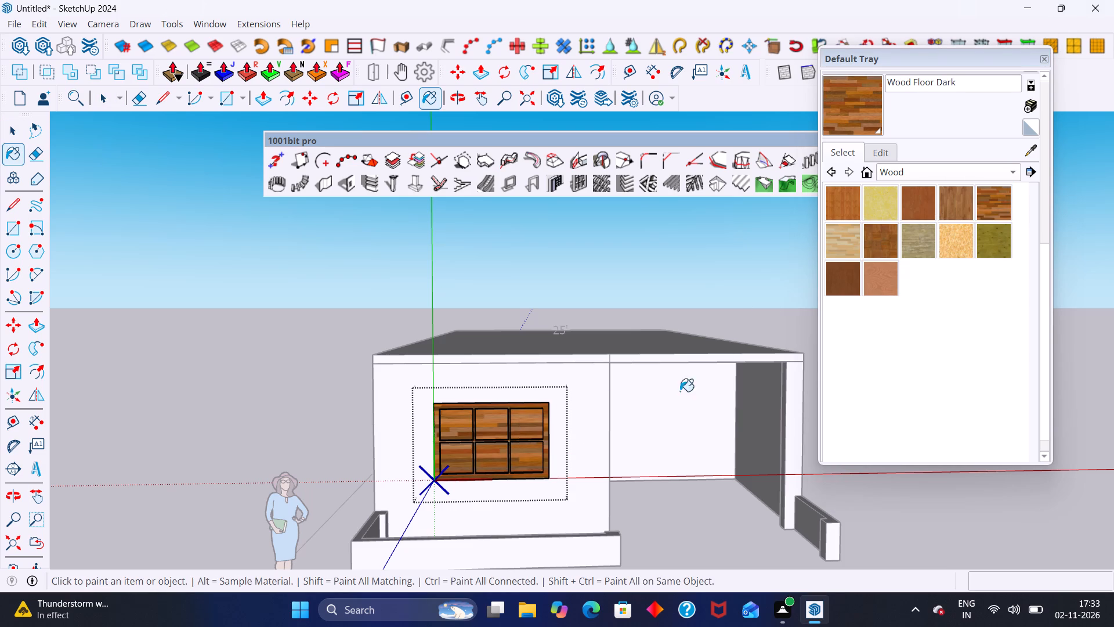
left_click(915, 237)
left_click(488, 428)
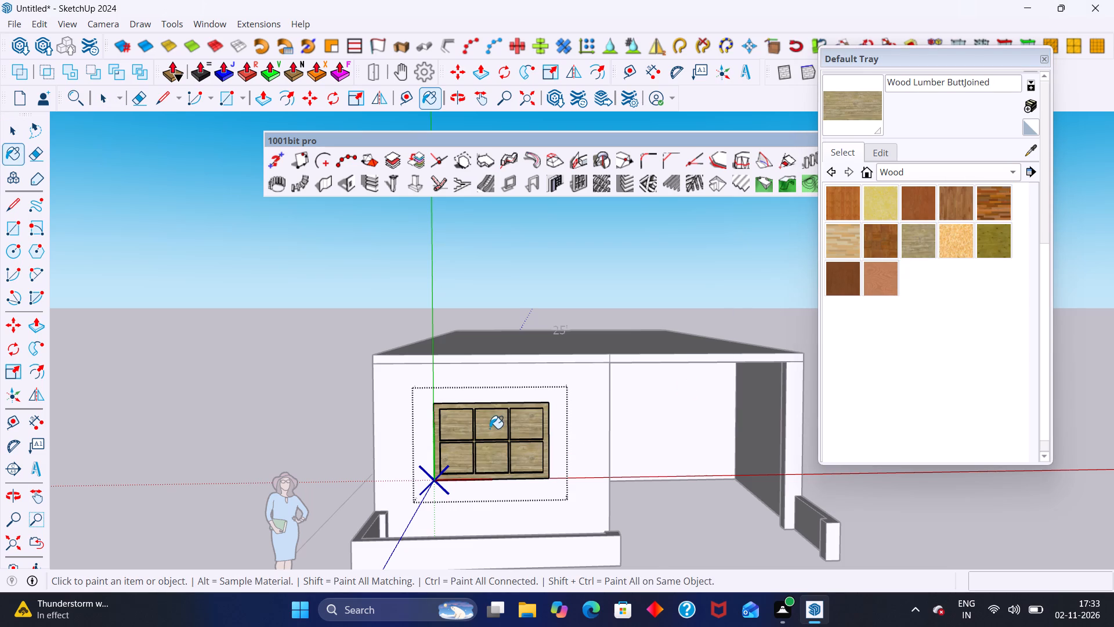
Paint the window with Translucent Glass Blue from the Glass and Mirrors materials.
left_click(1015, 170)
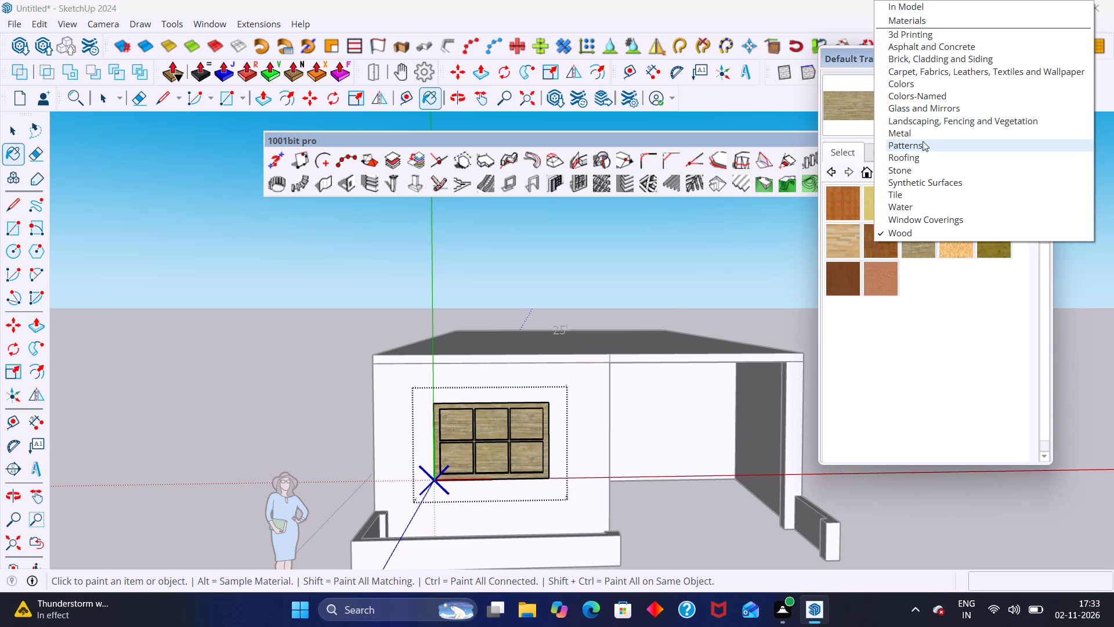
left_click(922, 110)
left_click(950, 207)
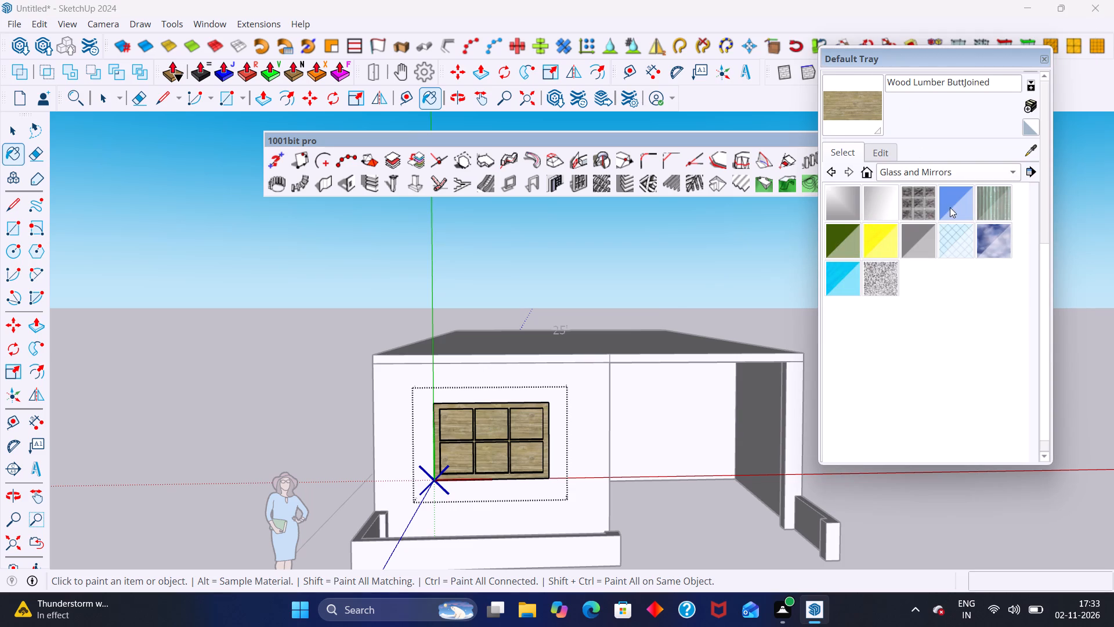
left_click(499, 416)
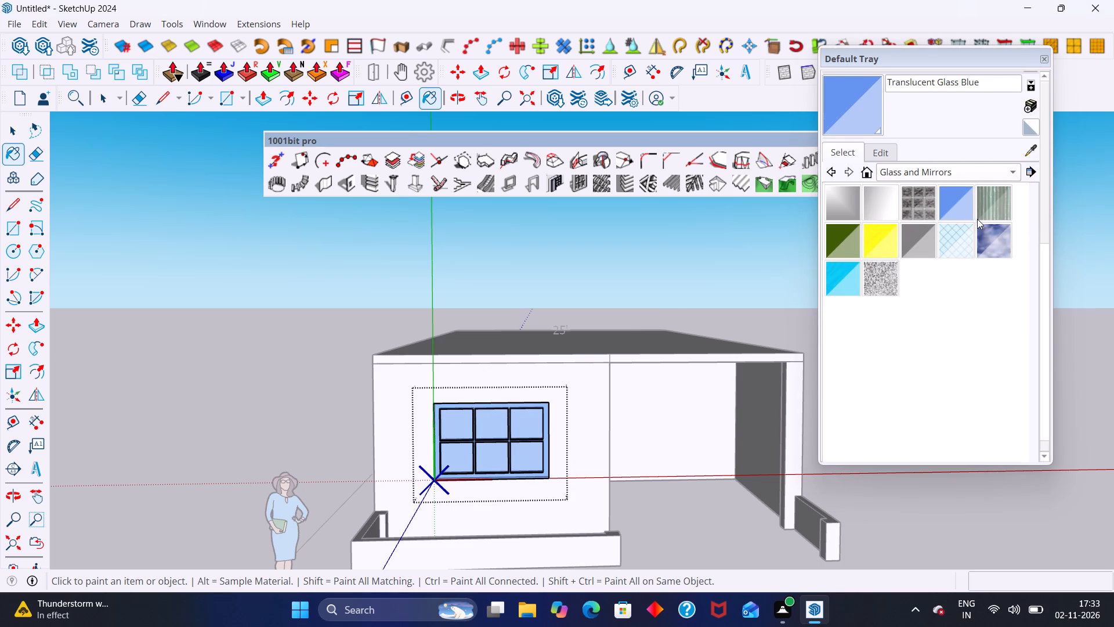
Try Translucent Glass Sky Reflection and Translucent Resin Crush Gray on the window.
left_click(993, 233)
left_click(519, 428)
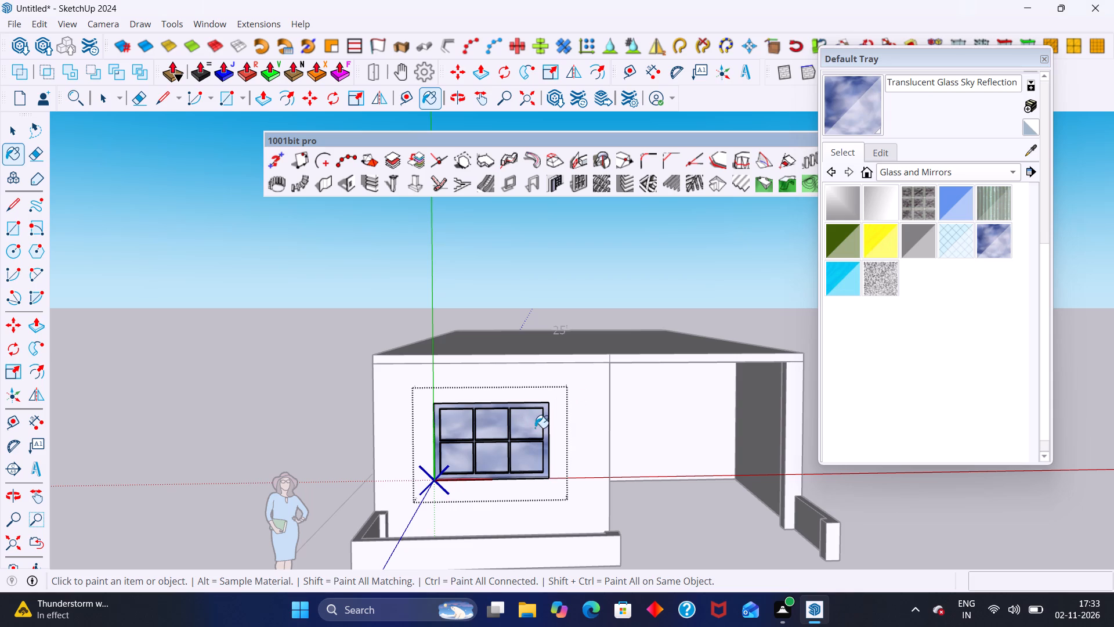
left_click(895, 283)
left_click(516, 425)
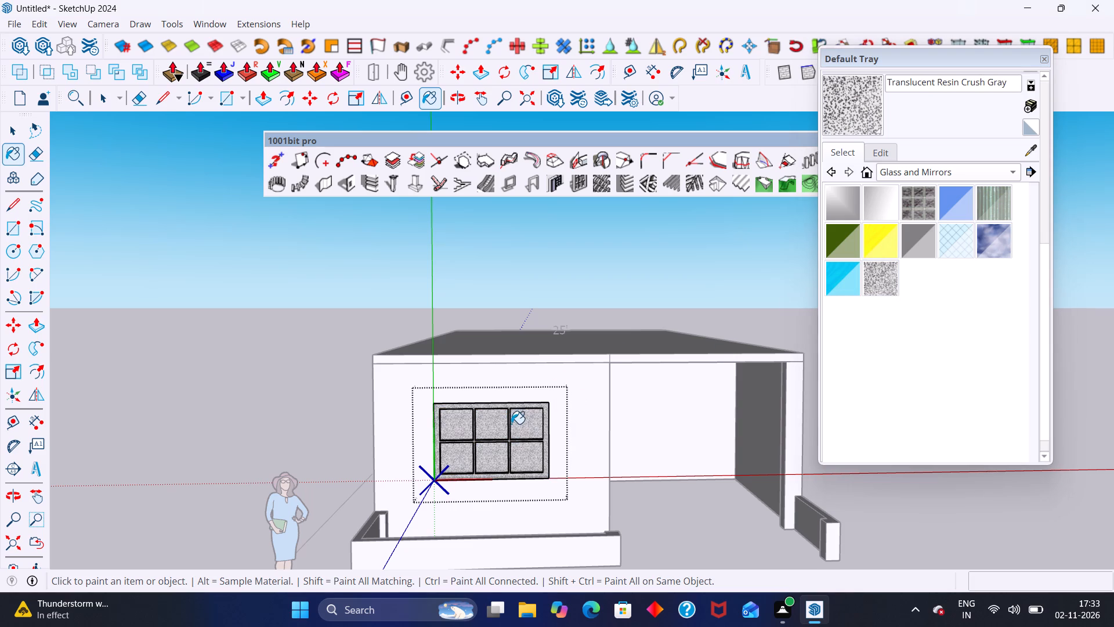
Repaint the window with Translucent Glass Blue.
left_click(963, 196)
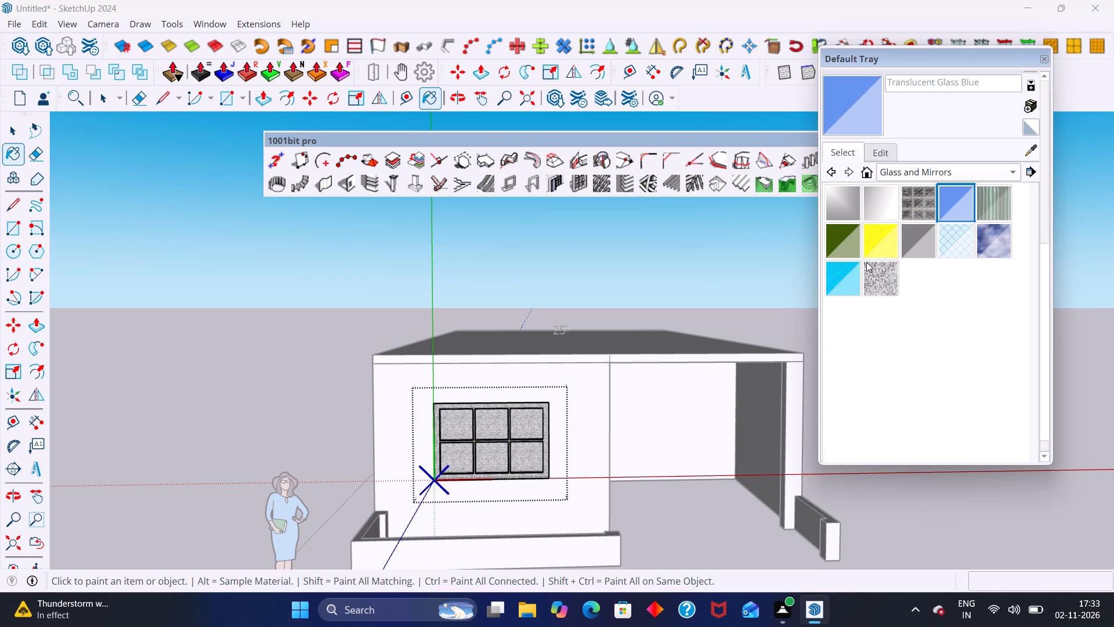
left_click(496, 437)
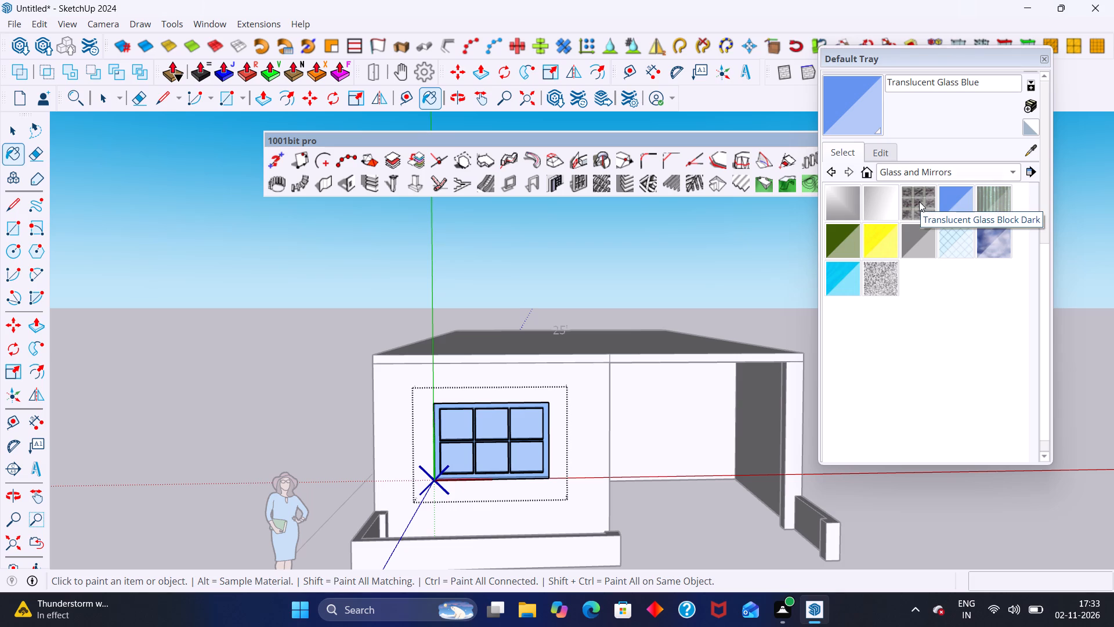
Paint the window's frame and dividing bars with Translucent Resin Crush Gray from the Glass and Mirrors materials.
key("space")
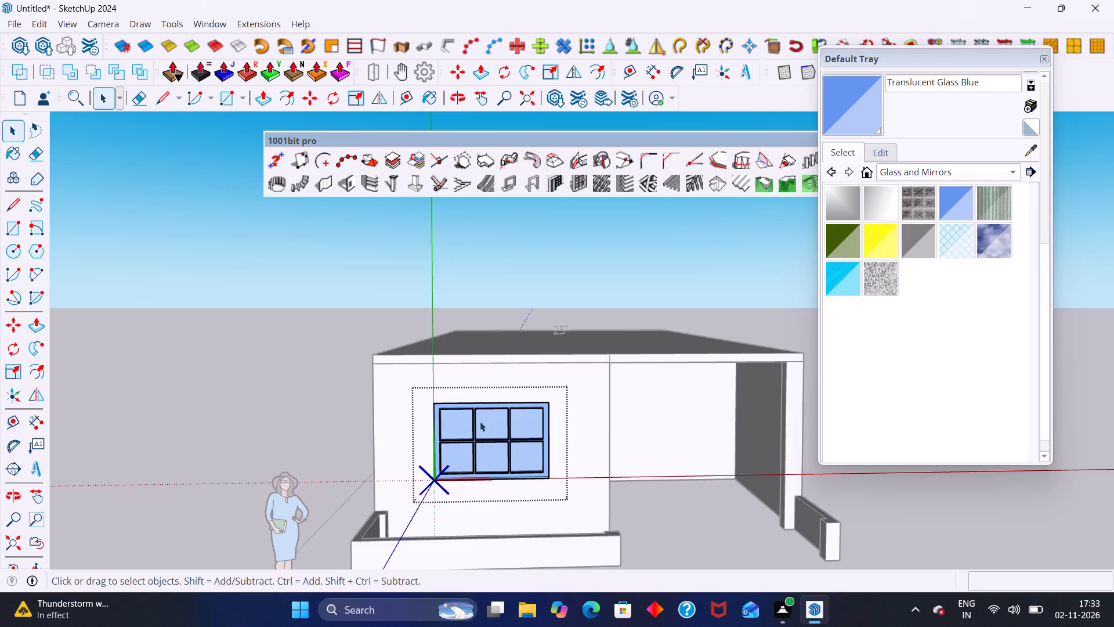
scroll(480, 423, "up", 6)
triple_click(450, 395)
double_click(449, 394)
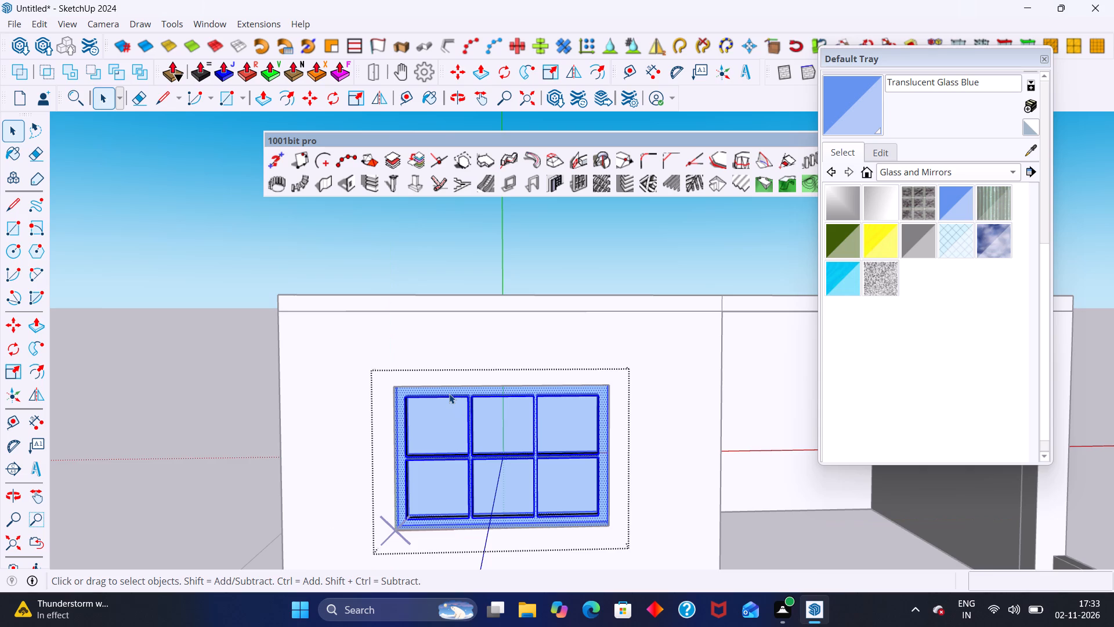
scroll(436, 391, "up", 6)
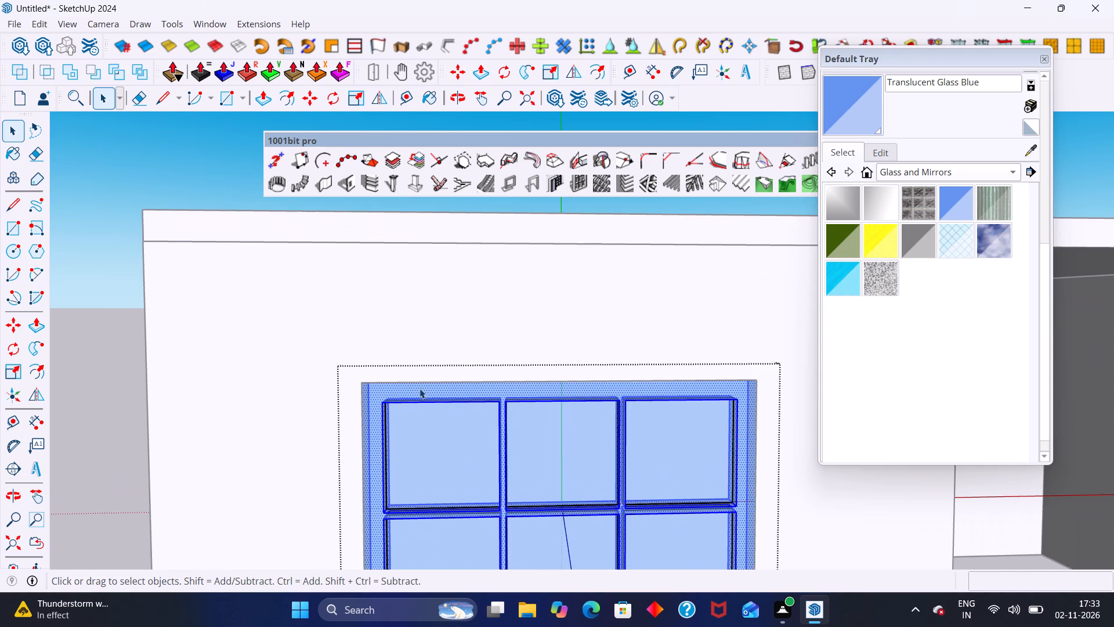
left_click(834, 275)
left_click(891, 279)
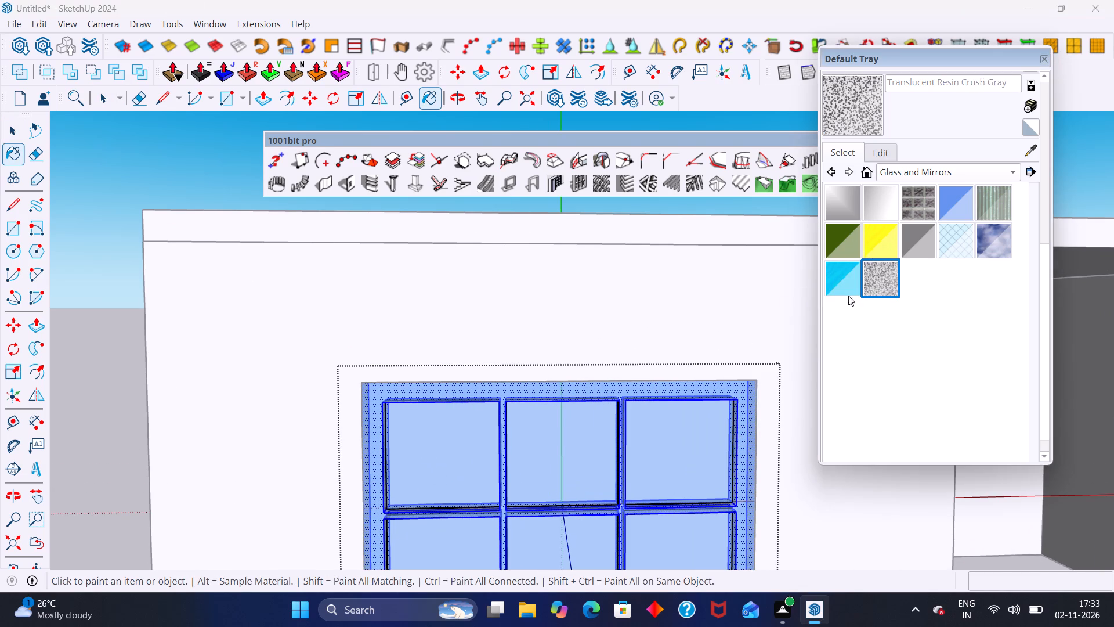
left_click(533, 401)
scroll(410, 452, "down", 3)
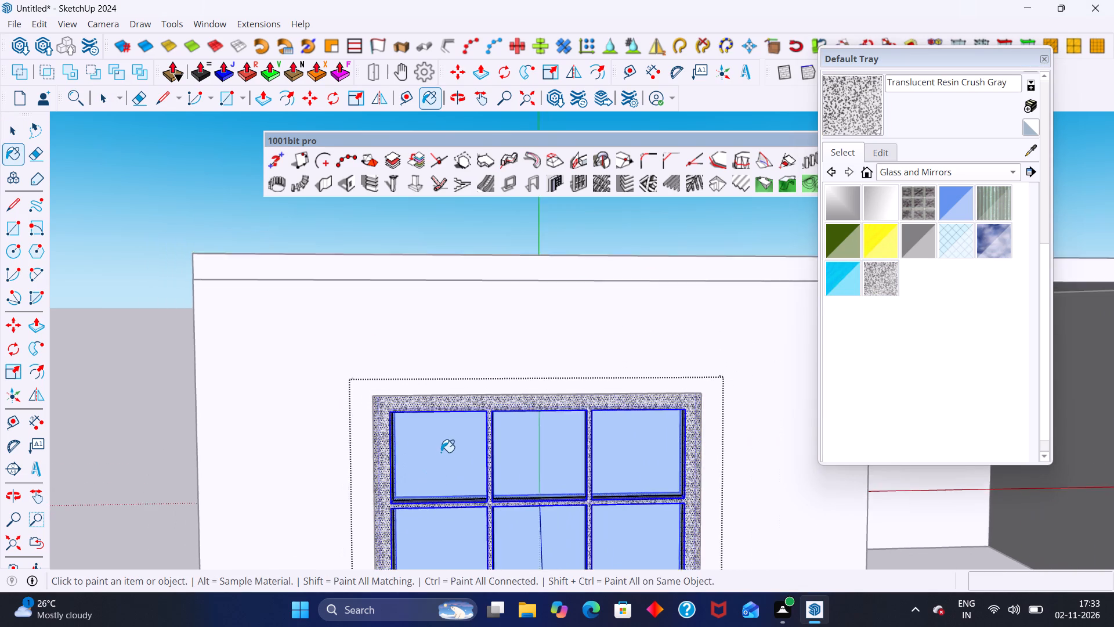
scroll(441, 452, "down", 4)
scroll(475, 450, "up", 6)
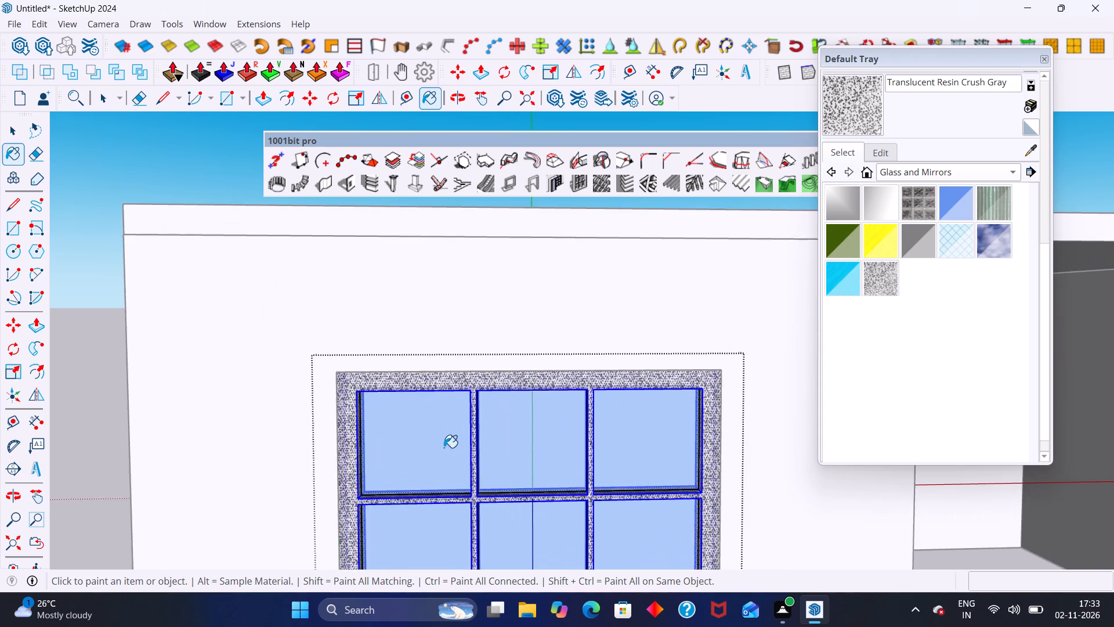
scroll(444, 448, "up", 1)
scroll(391, 434, "up", 4)
scroll(393, 394, "down", 9)
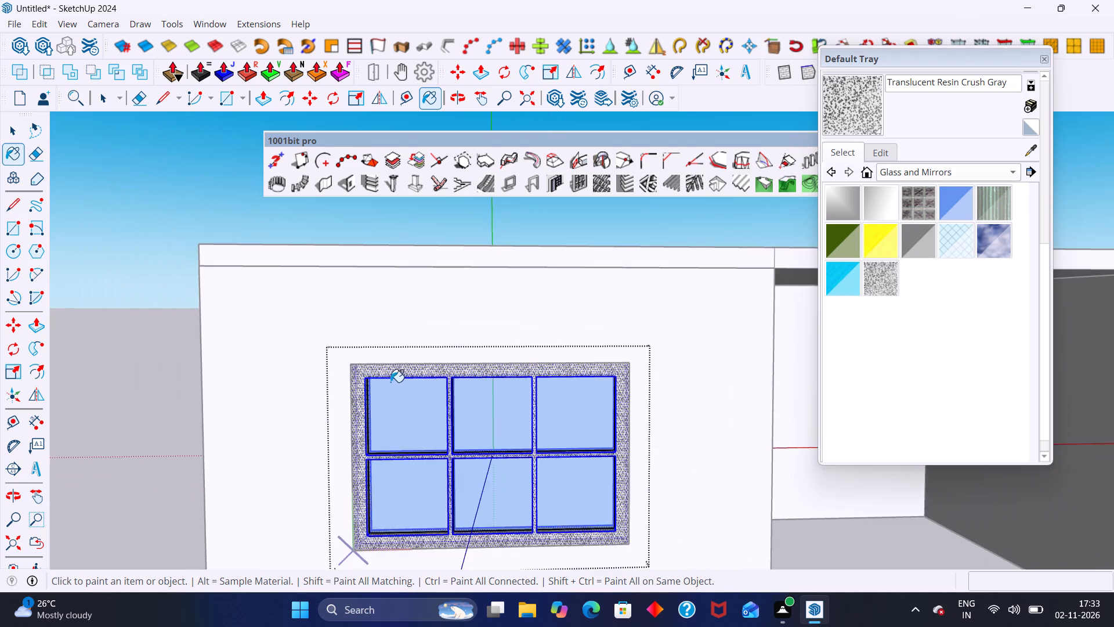
scroll(390, 382, "down", 4)
left_click(209, 355)
key("space")
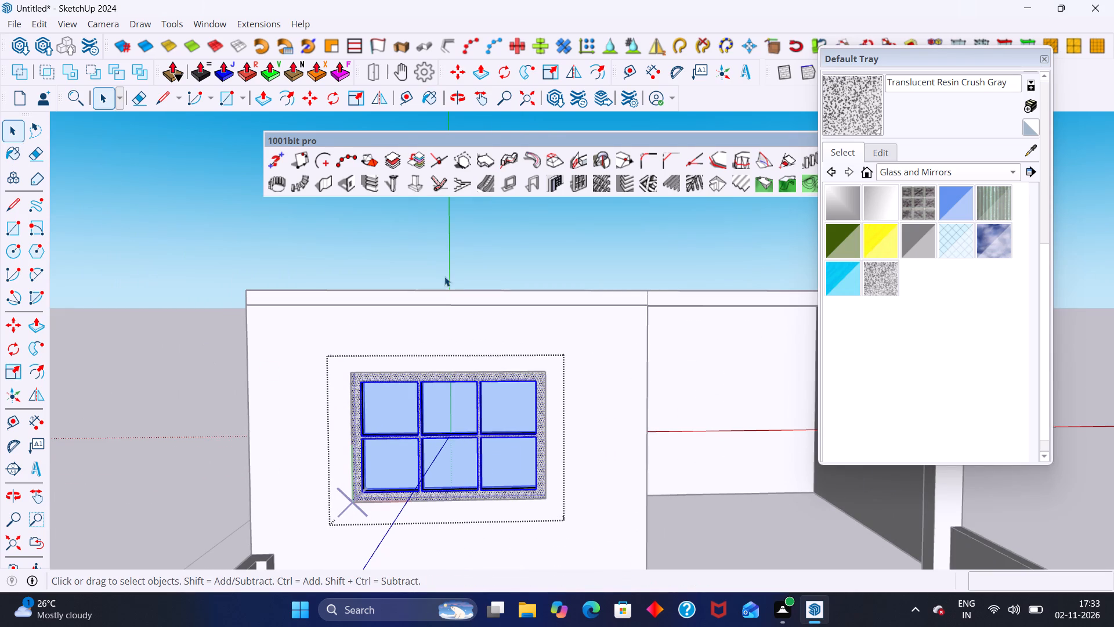
Close the materials tray and exit editing of the window object.
left_click(1041, 62)
scroll(516, 317, "down", 3)
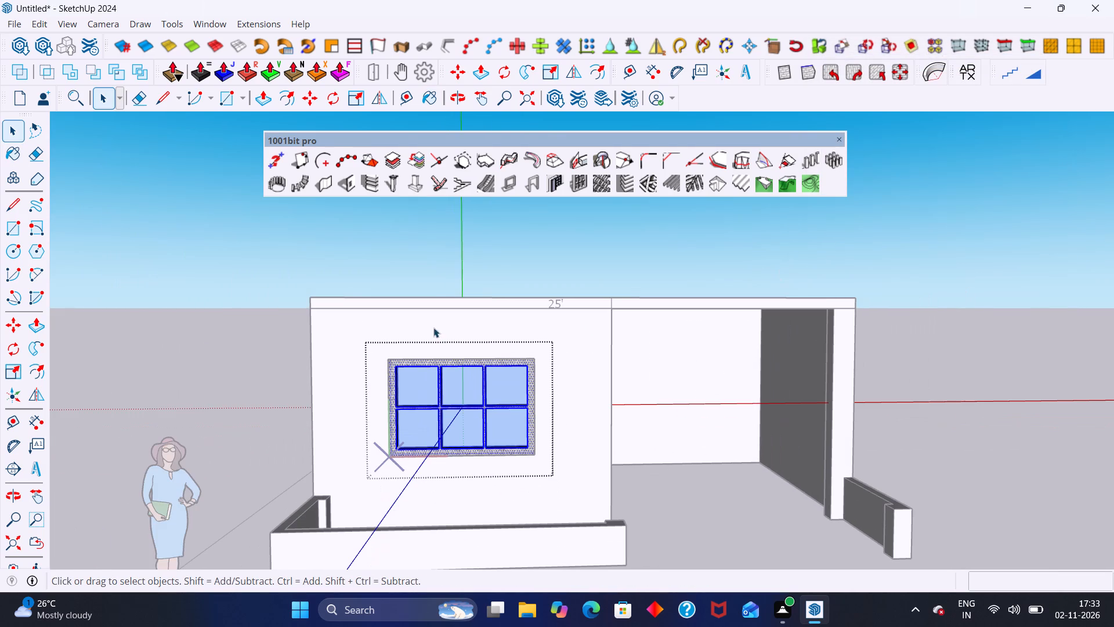
left_click(431, 274)
scroll(420, 395, "up", 6)
middle_click_drag(360, 298, 363, 360)
scroll(468, 427, "up", 3)
middle_click_drag(466, 410, 172, 392)
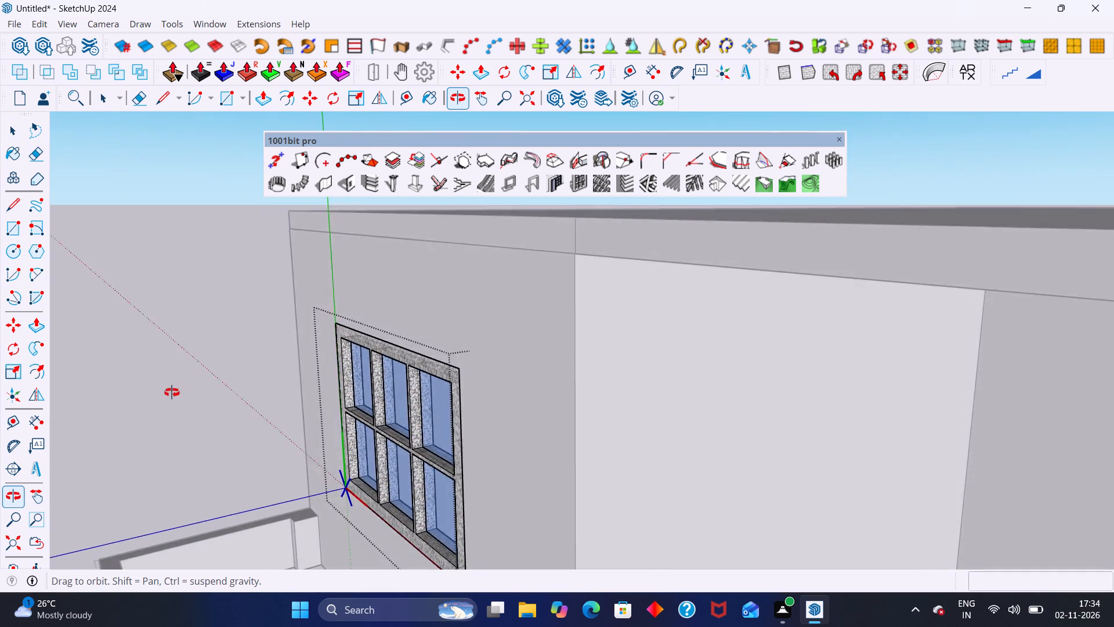
middle_click_drag(172, 392, 715, 311)
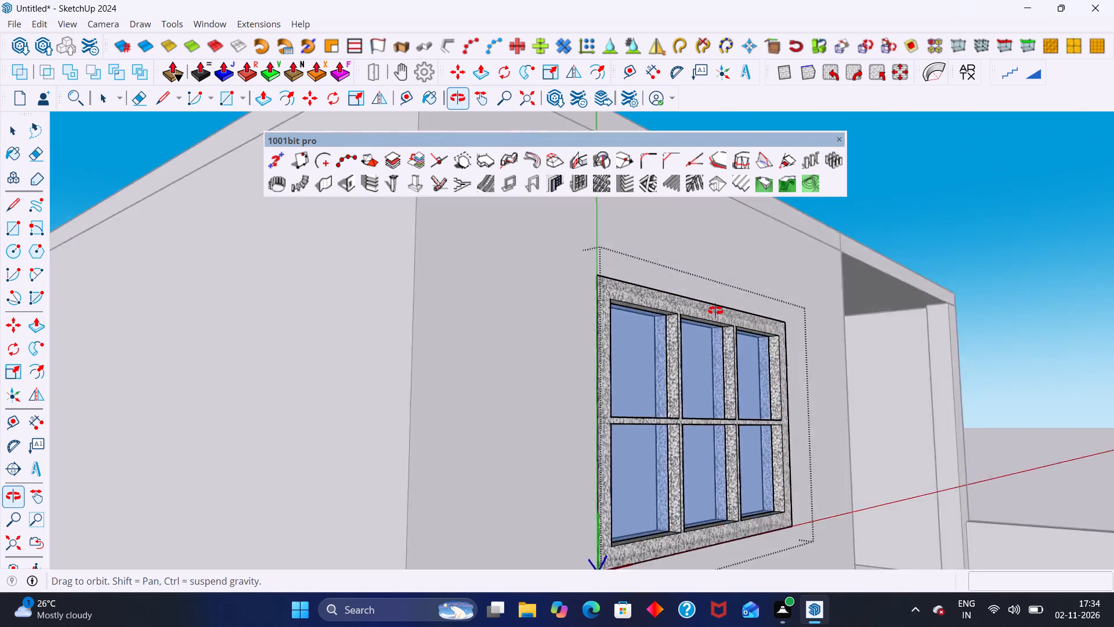
middle_click_drag(715, 311, 653, 329)
left_click(996, 179)
Examine the painted window and the front facade from several angles and distances.
scroll(983, 181, "down", 2)
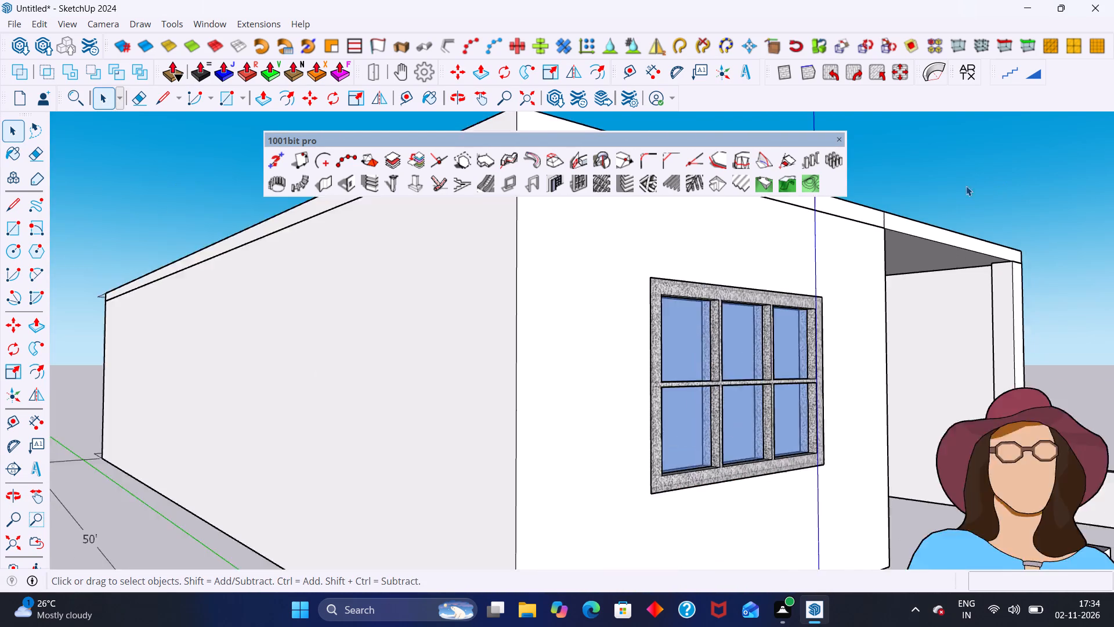
scroll(966, 186, "down", 3)
middle_click_drag(967, 183, 870, 201)
middle_click_drag(990, 253, 900, 263)
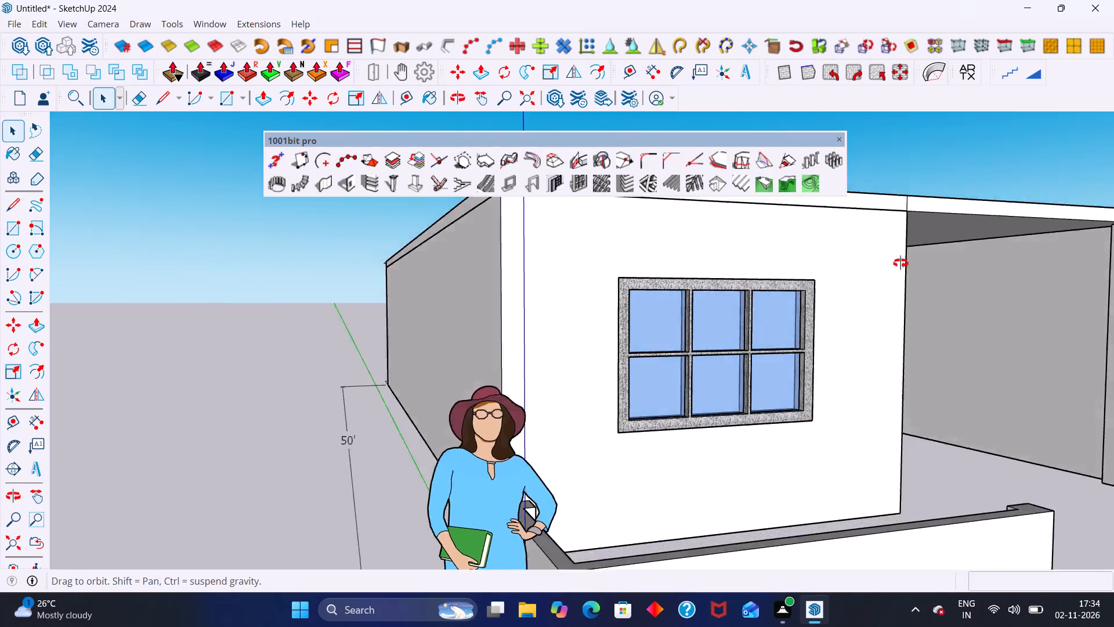
middle_click_drag(900, 263, 862, 243)
left_click(426, 329)
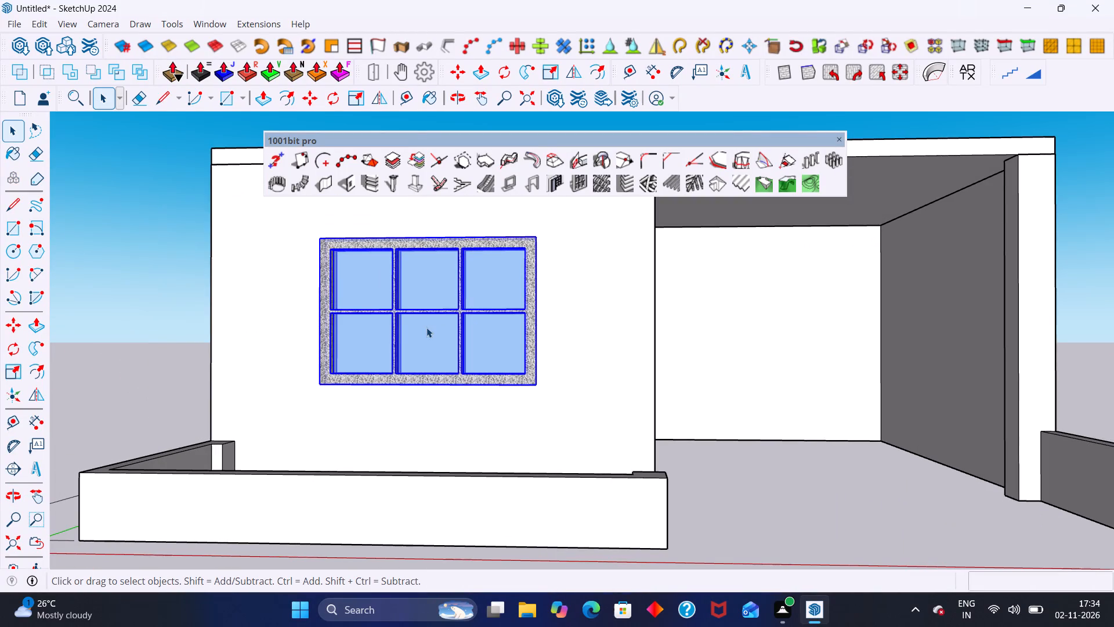
scroll(413, 344, "down", 3)
middle_click_drag(367, 323, 370, 358)
scroll(370, 358, "down", 1)
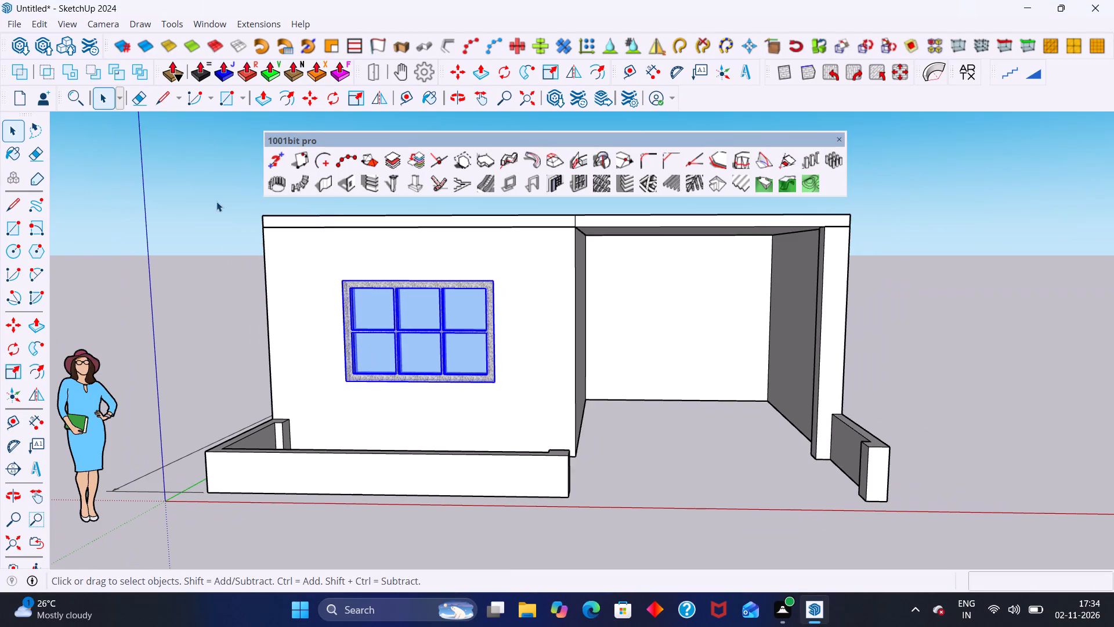
right_click(216, 201)
key("space")
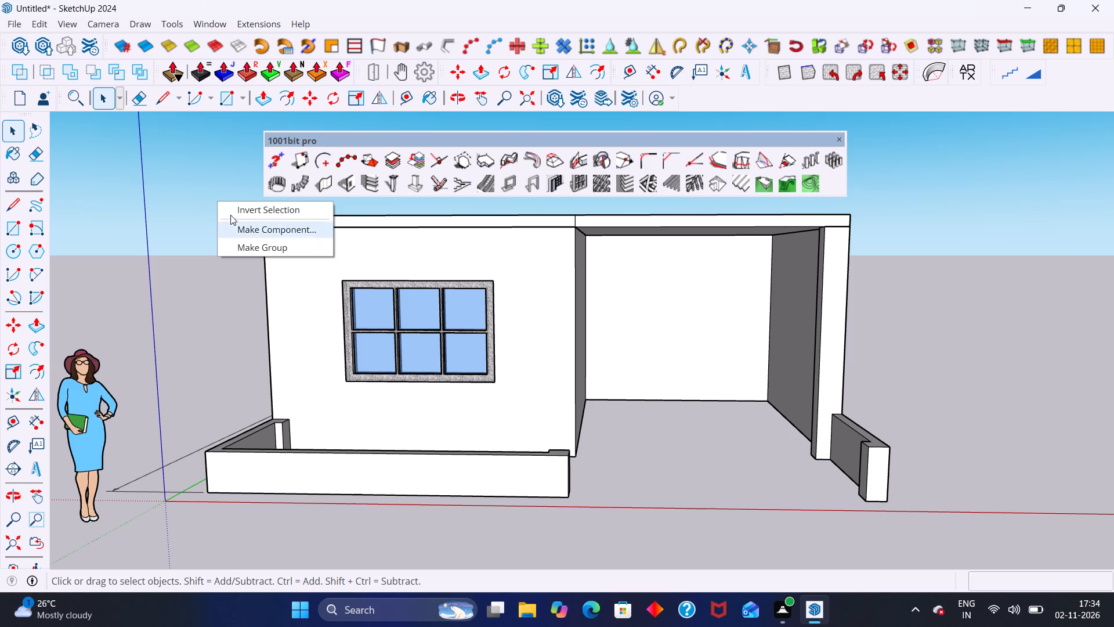
left_click(185, 170)
middle_click_drag(574, 285, 563, 255)
scroll(595, 265, "up", 3)
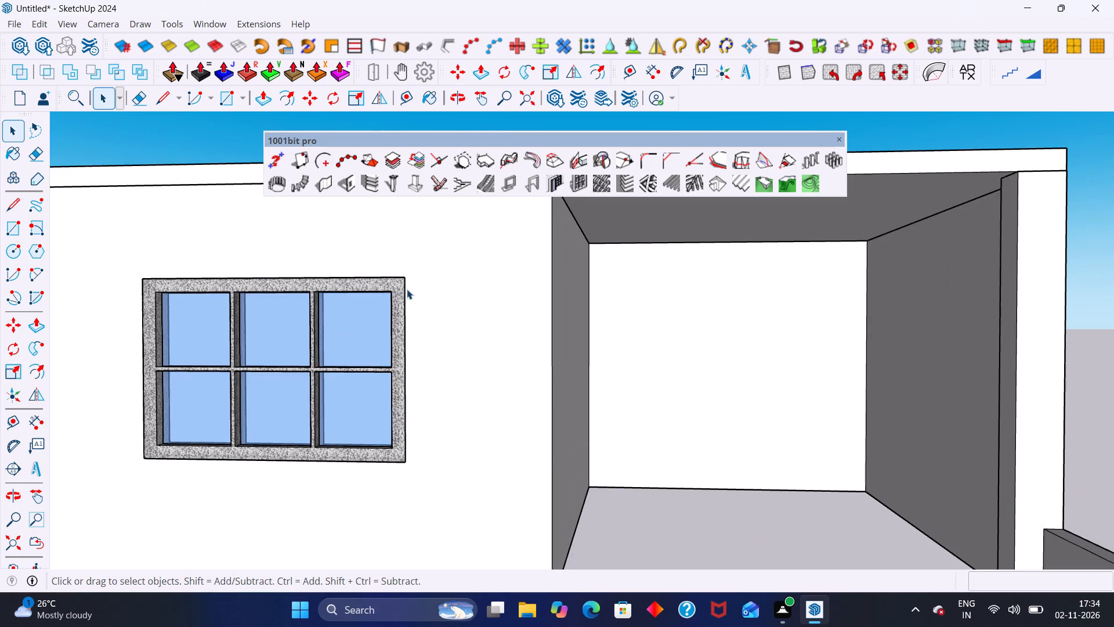
scroll(407, 289, "down", 9)
middle_click_drag(497, 289, 523, 283)
middle_click(558, 297)
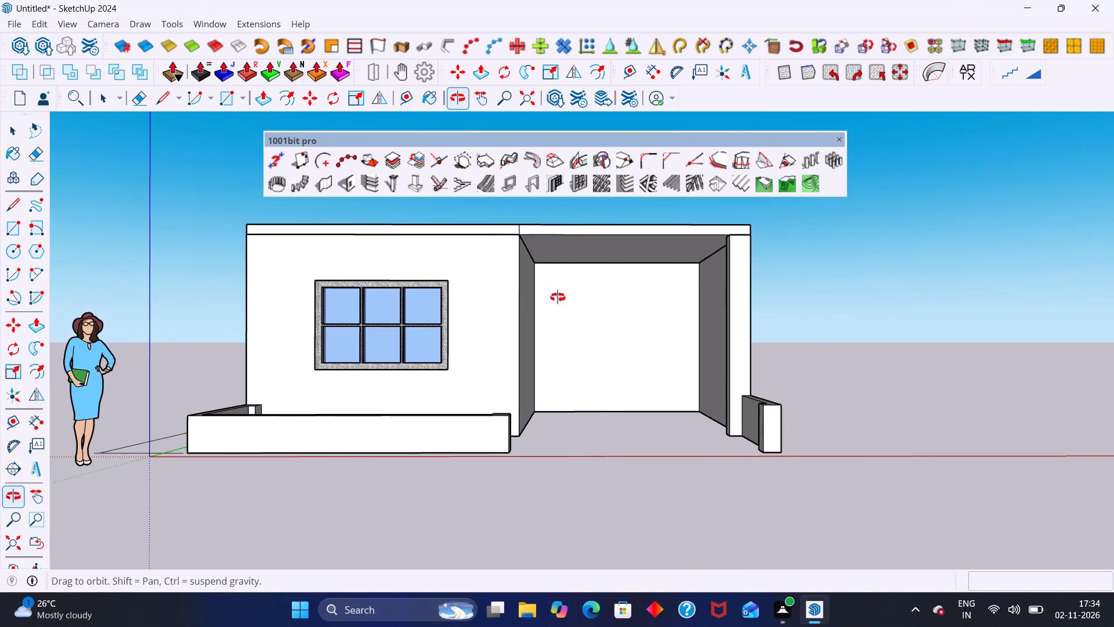
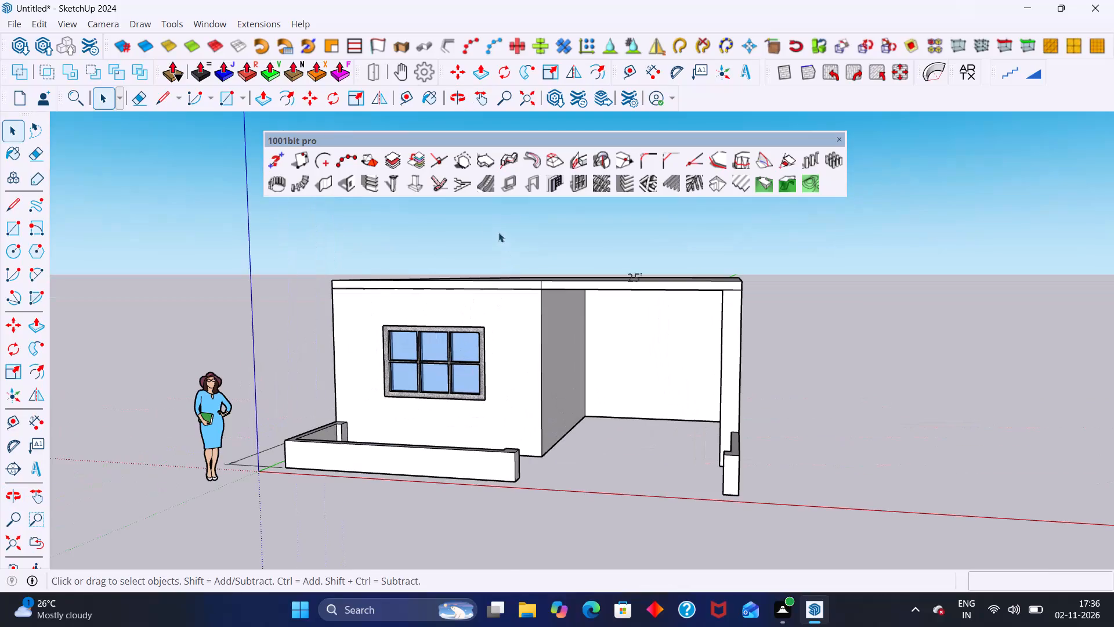
Unhide all hidden objects in the model to bring back the upper storey above the ground floor.
middle_click_drag(425, 305, 454, 308)
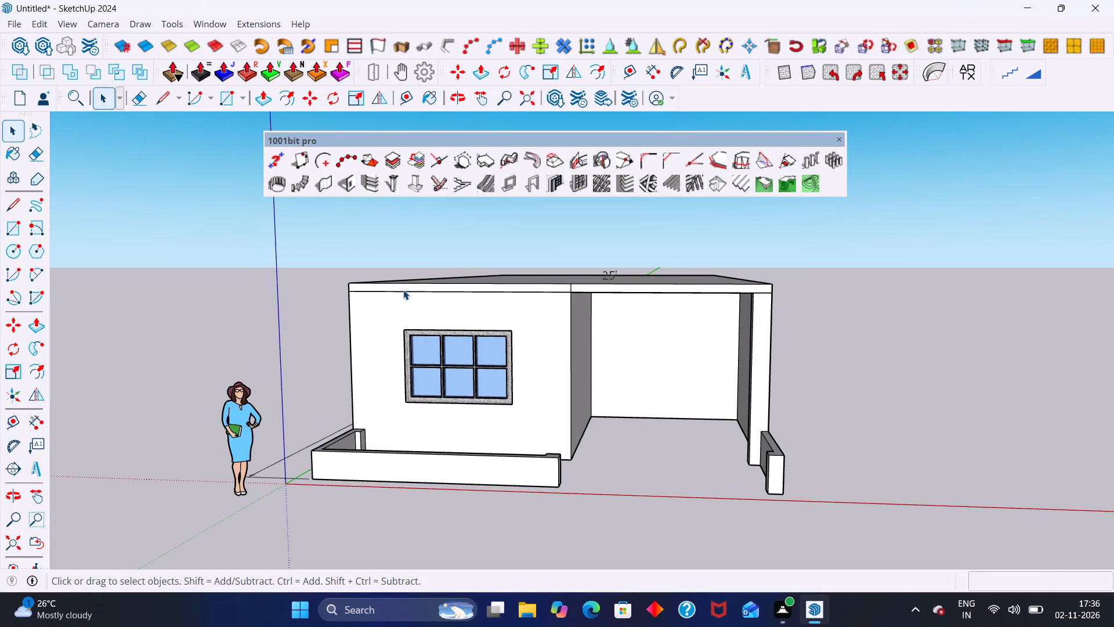
left_click(39, 26)
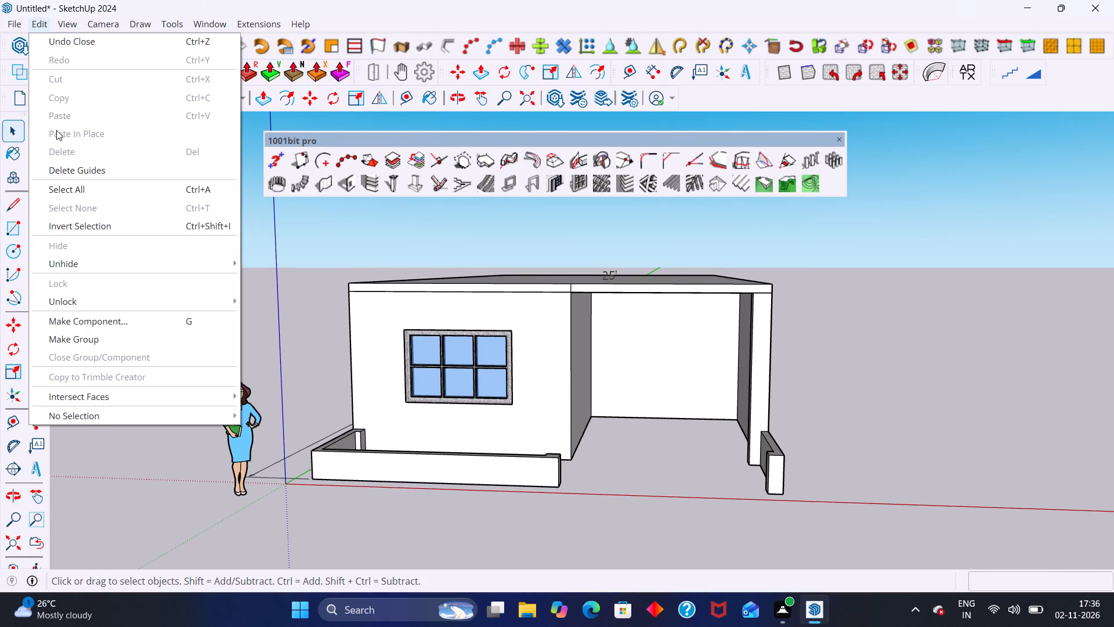
left_click(64, 262)
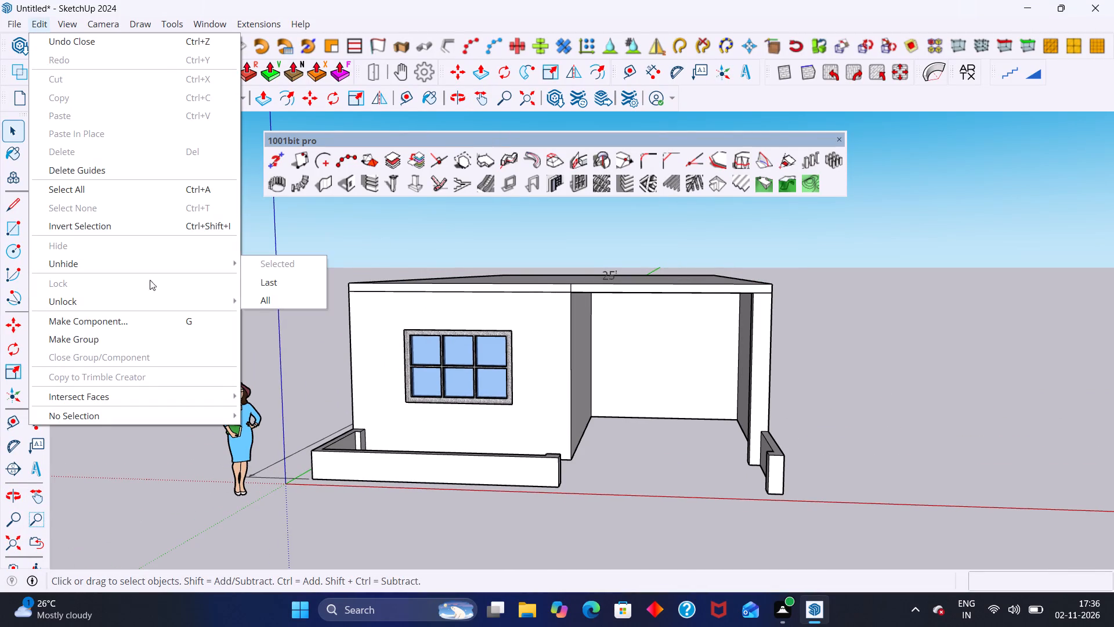
left_click(266, 297)
scroll(387, 265, "down", 3)
middle_click_drag(234, 256, 262, 294)
scroll(258, 294, "down", 7)
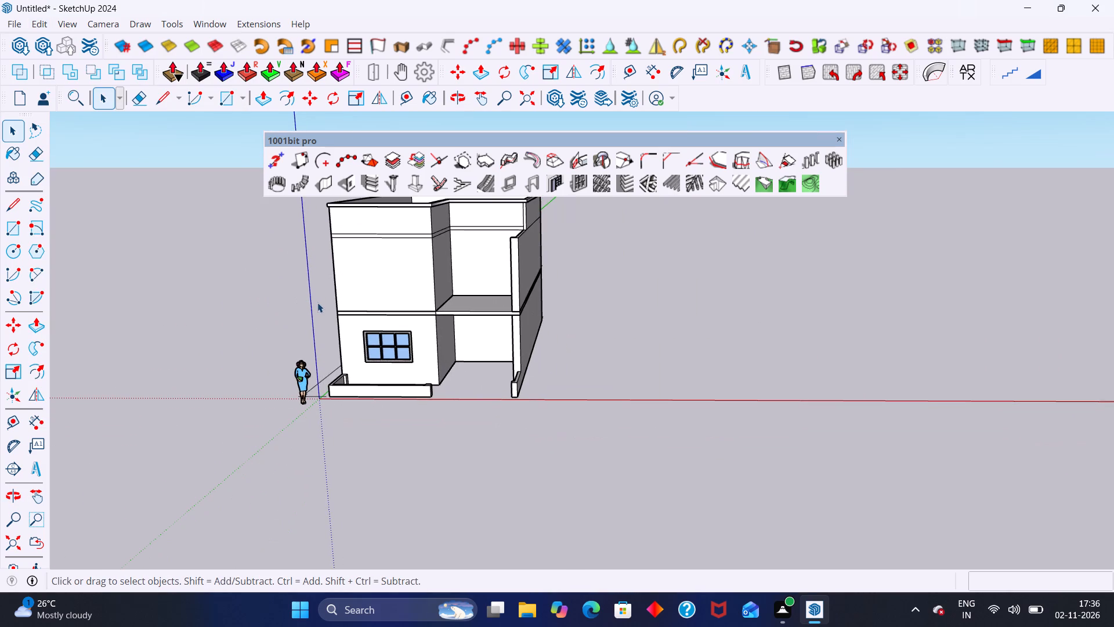
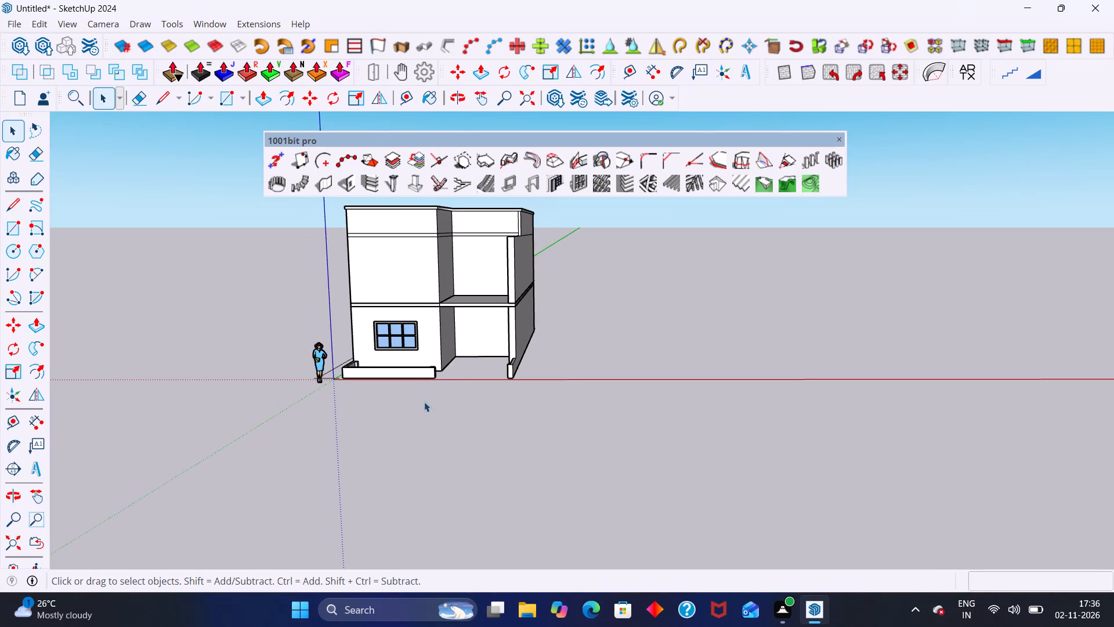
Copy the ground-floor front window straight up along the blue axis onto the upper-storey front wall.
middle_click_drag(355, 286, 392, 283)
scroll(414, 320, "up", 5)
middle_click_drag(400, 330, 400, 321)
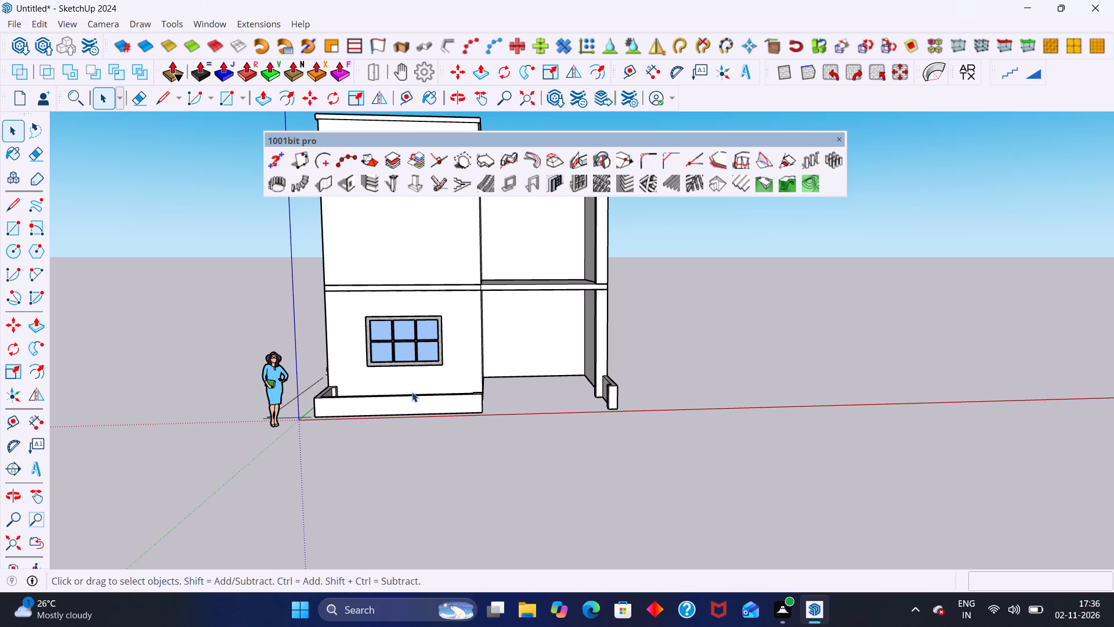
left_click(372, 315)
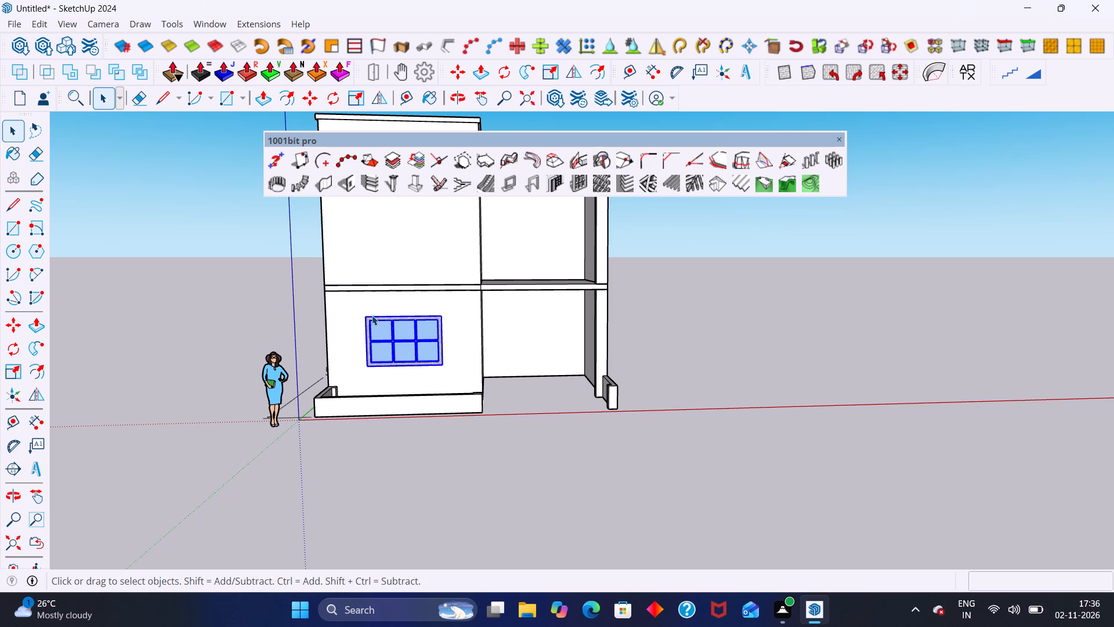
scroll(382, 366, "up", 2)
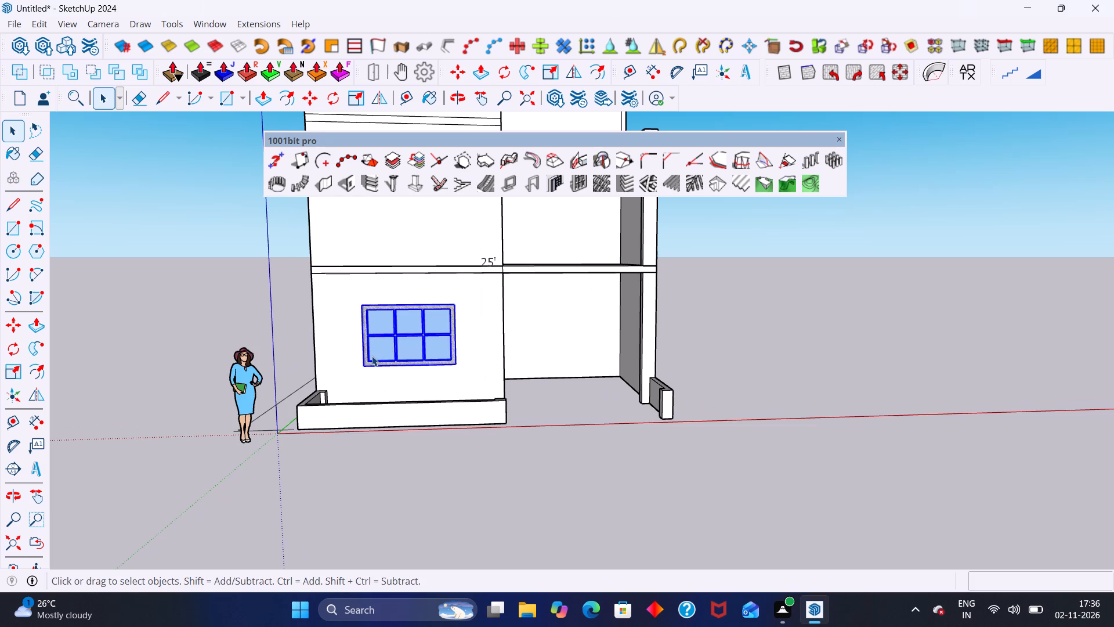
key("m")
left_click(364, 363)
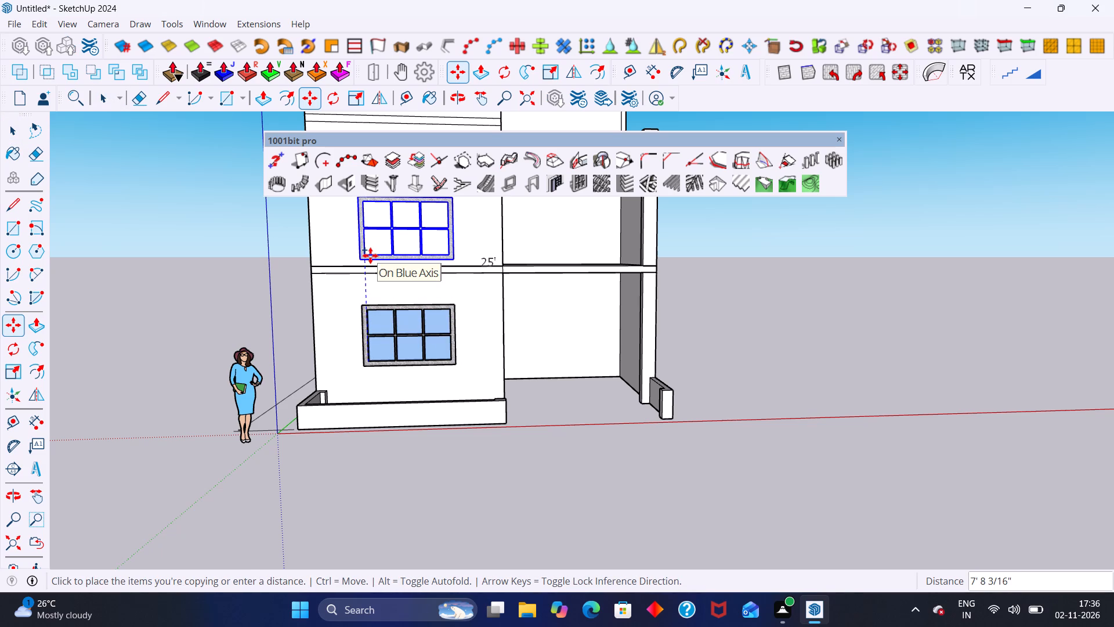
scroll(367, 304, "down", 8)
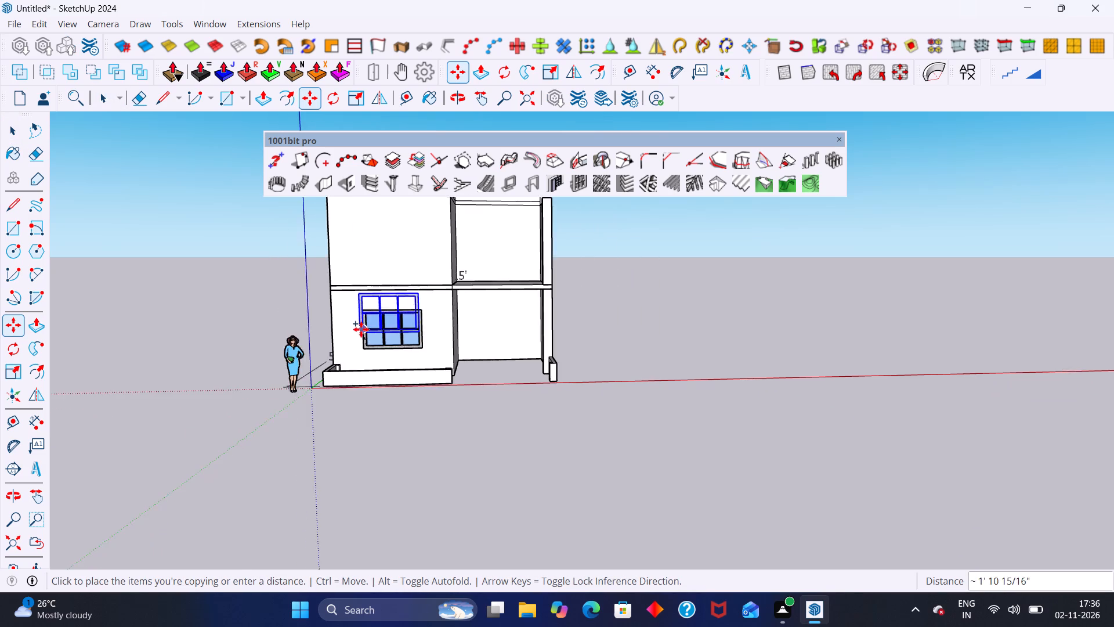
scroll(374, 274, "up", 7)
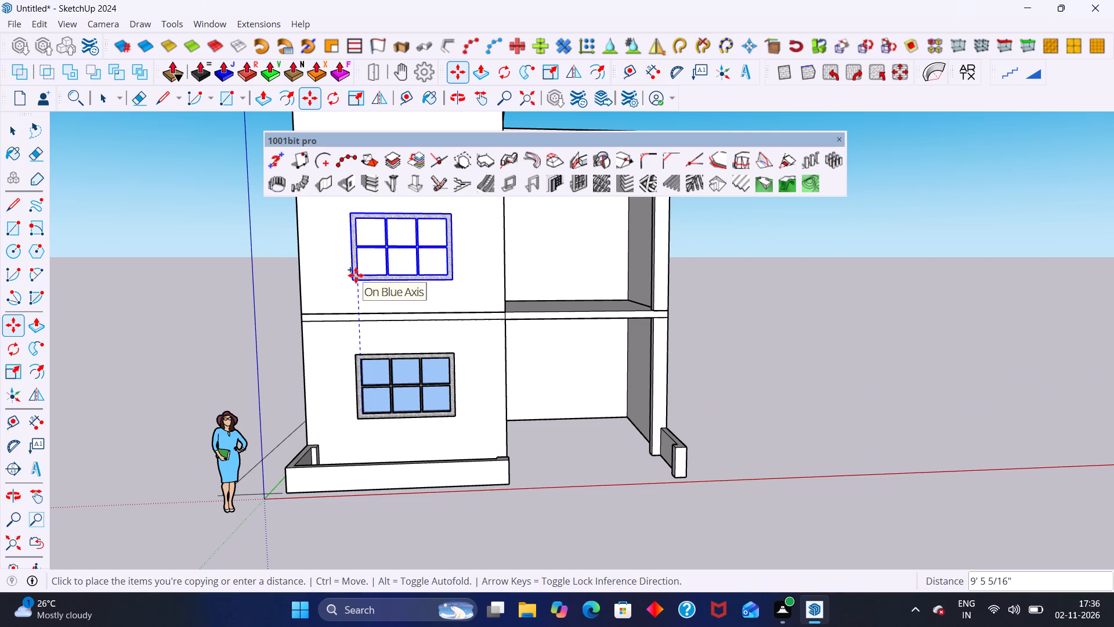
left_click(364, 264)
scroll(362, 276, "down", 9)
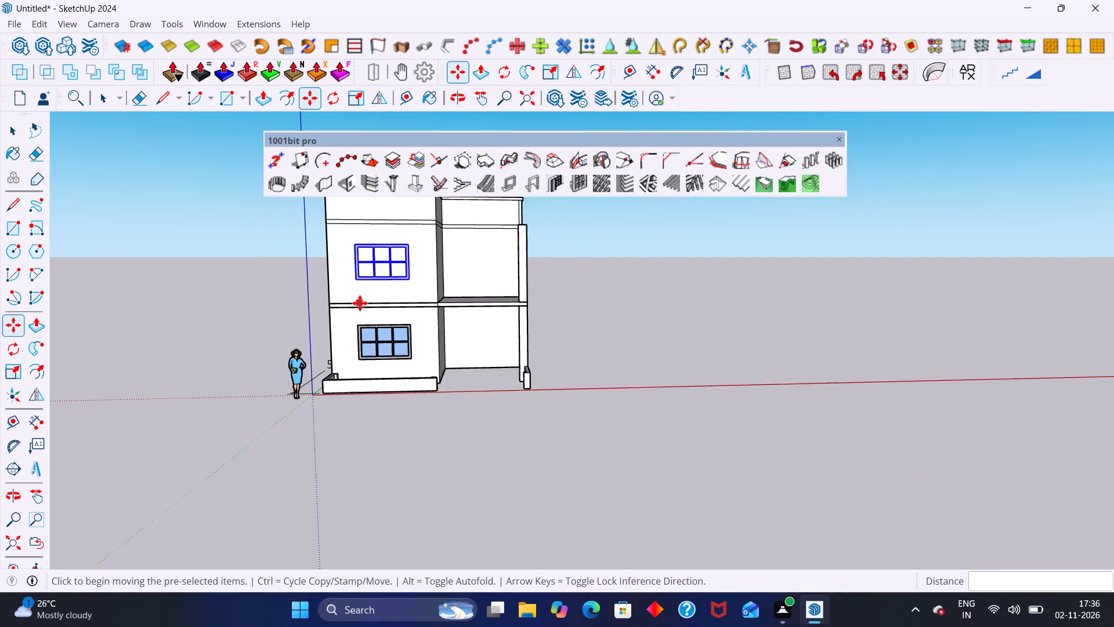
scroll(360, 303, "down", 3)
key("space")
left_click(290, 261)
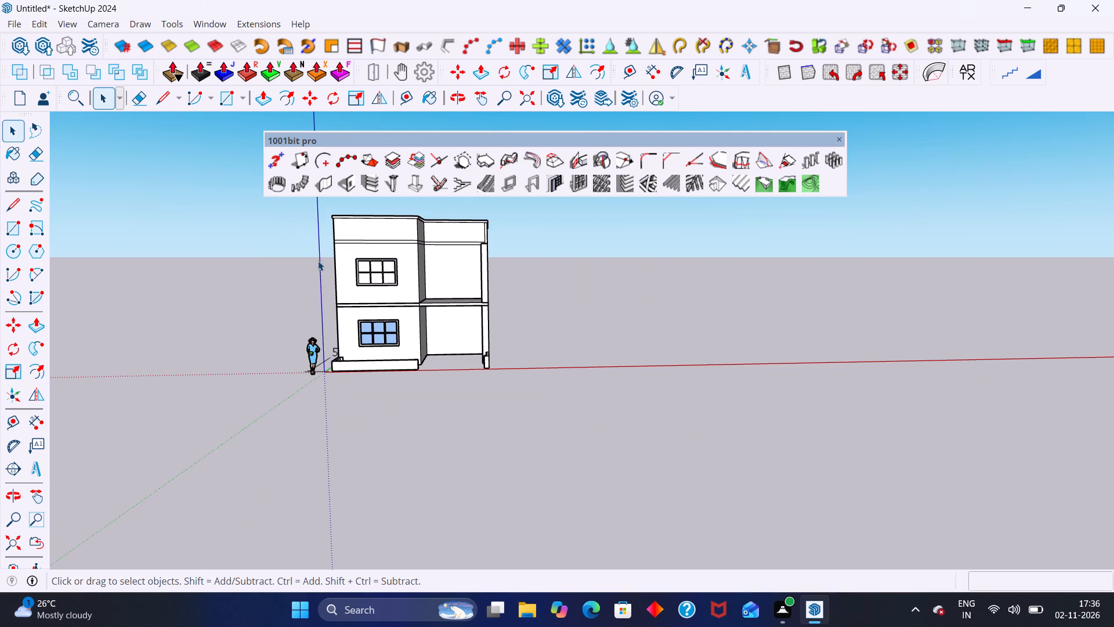
Examine the upper window copy and the wall face showing behind its panes.
middle_click_drag(319, 260, 329, 254)
scroll(363, 257, "up", 10)
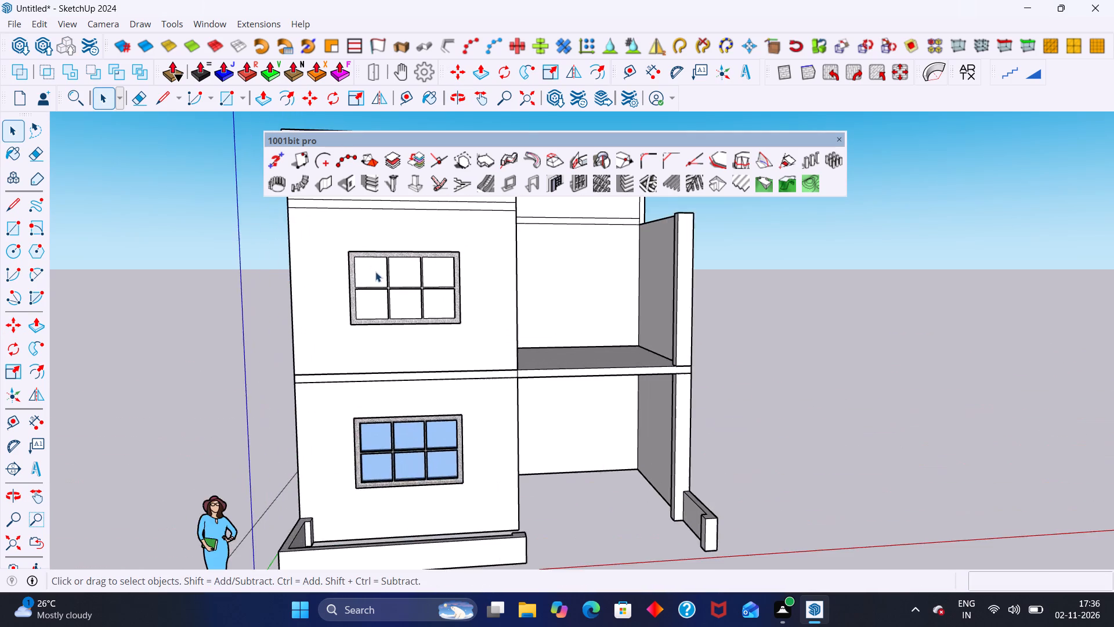
scroll(379, 278, "up", 3)
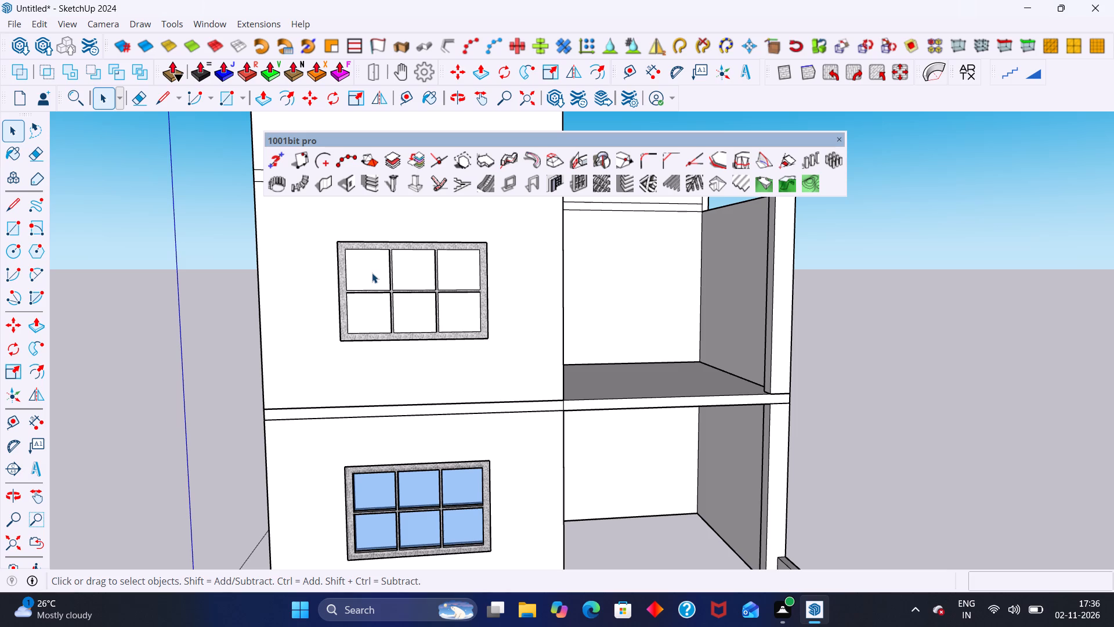
left_click(372, 274)
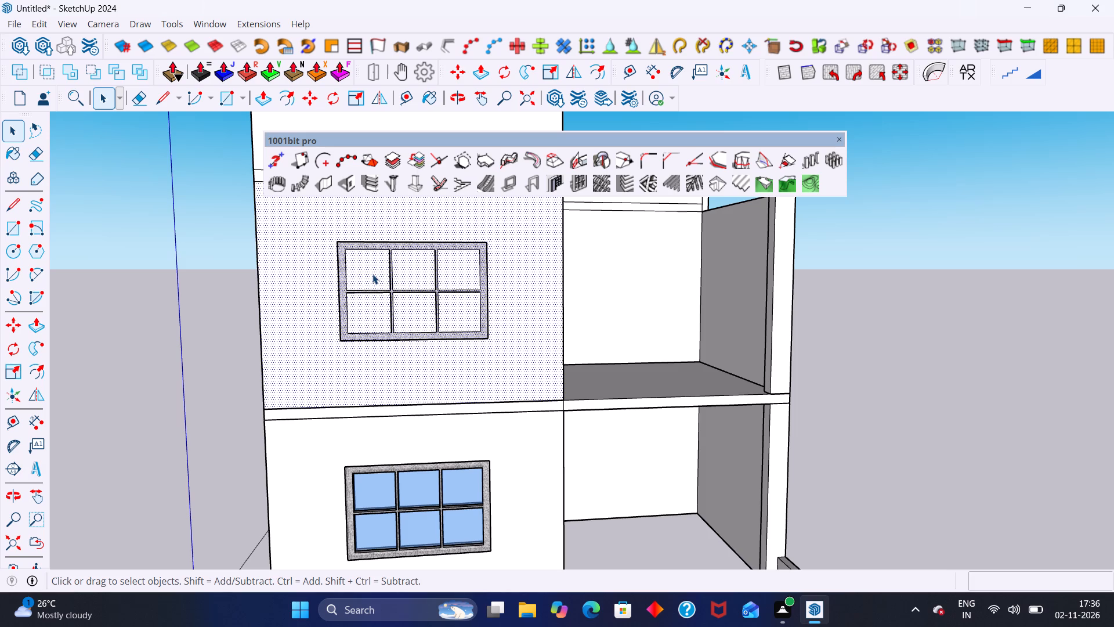
triple_click(372, 274)
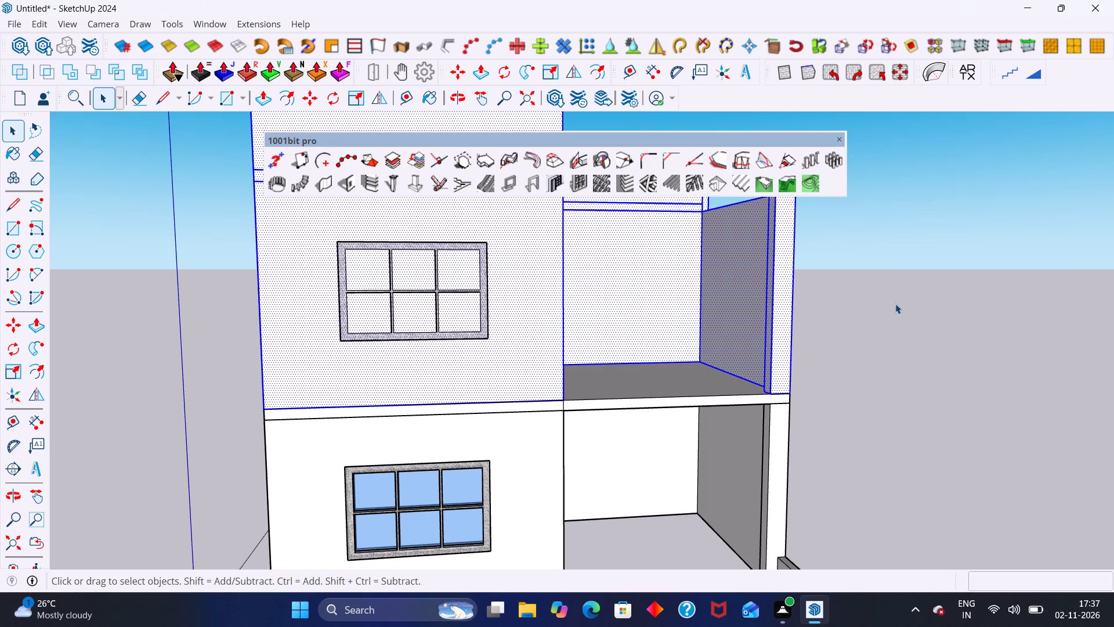
left_click(898, 301)
scroll(465, 298, "down", 4)
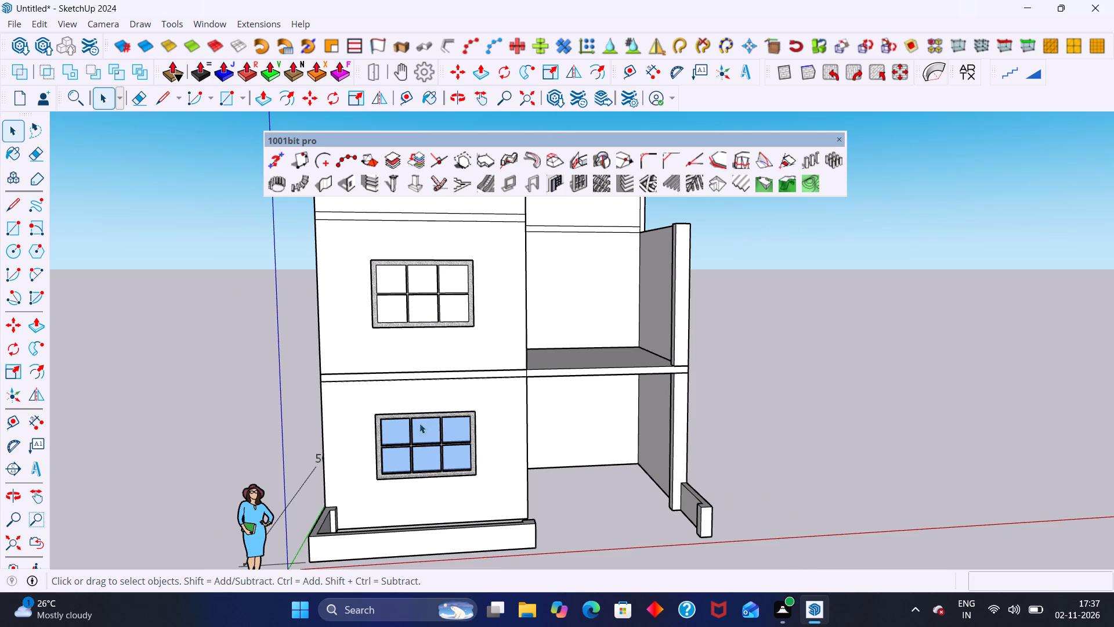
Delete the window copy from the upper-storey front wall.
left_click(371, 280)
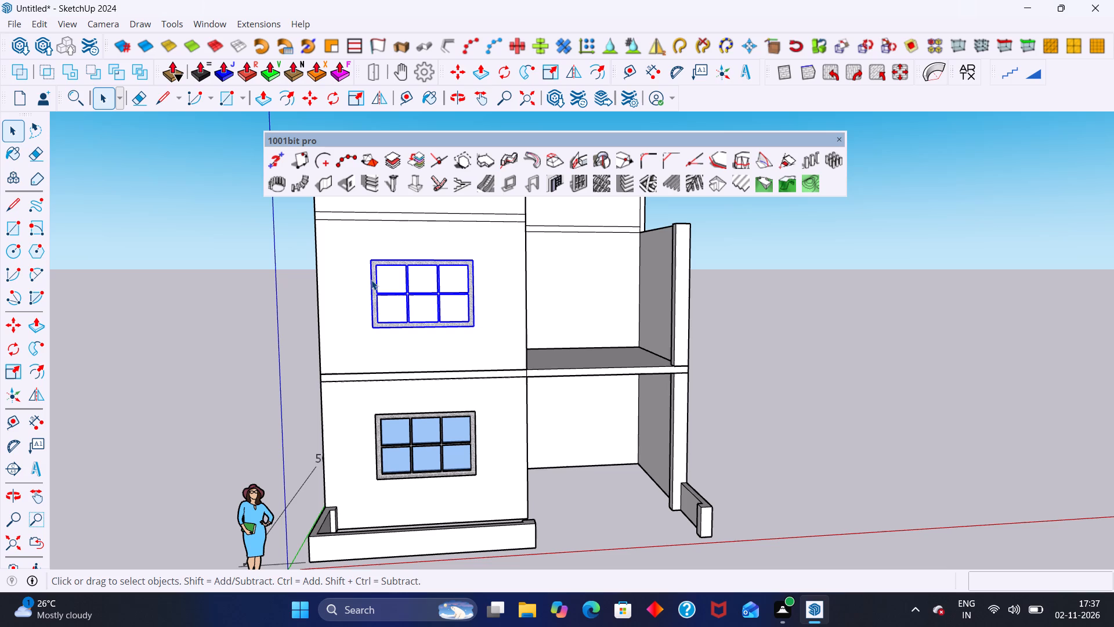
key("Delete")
Inside the ground-floor window object, copy the framed window about 8' 10" straight up onto the upper-storey front wall.
left_click(377, 431)
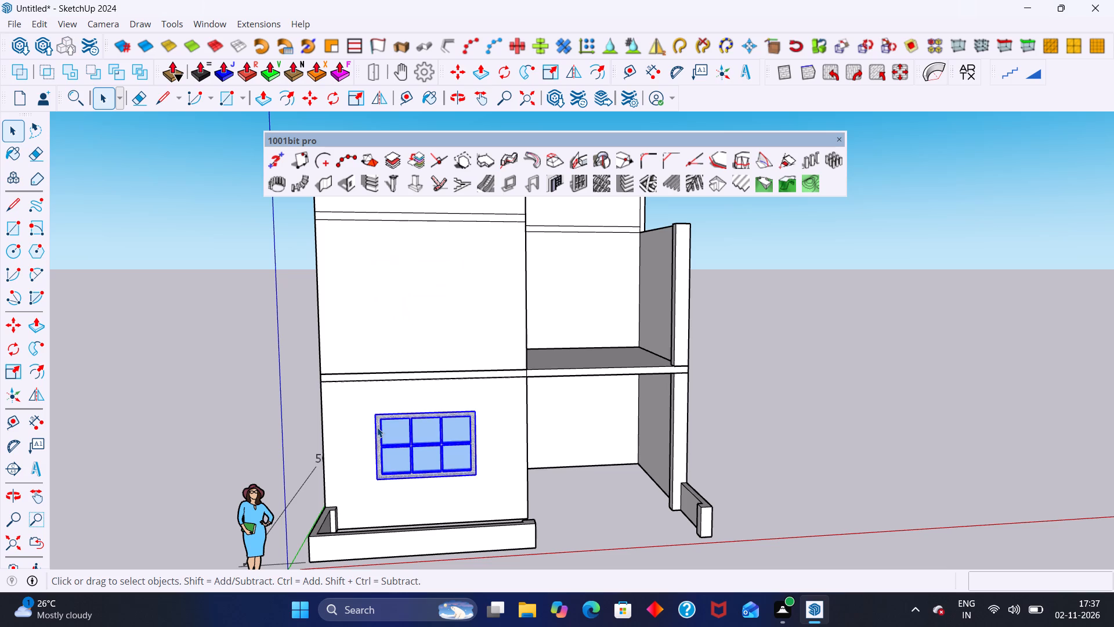
triple_click(377, 427)
left_click(377, 427)
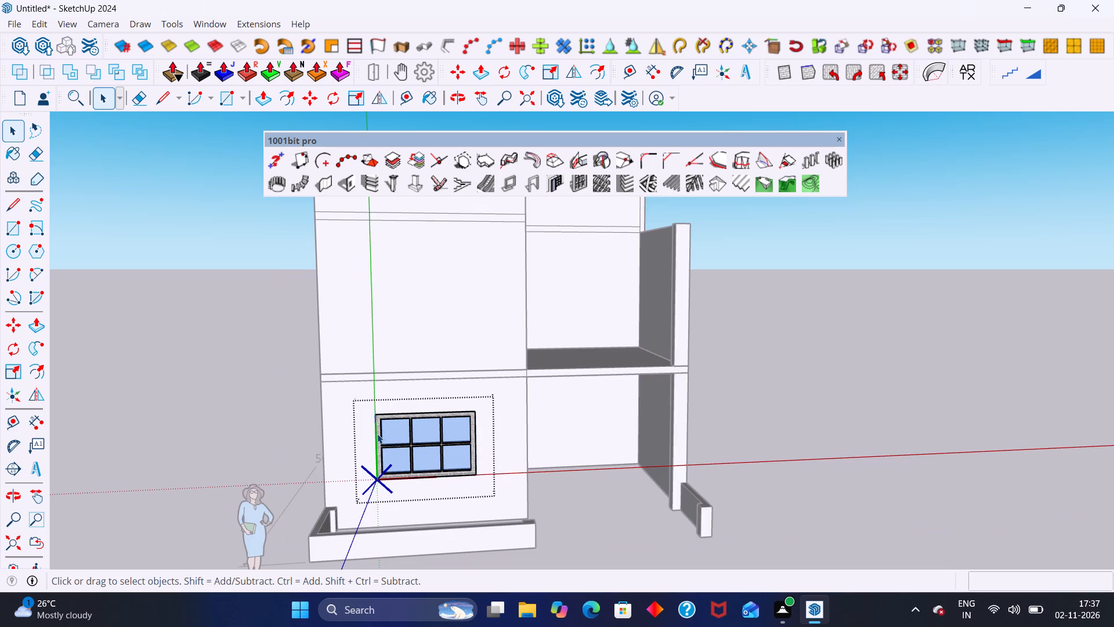
scroll(377, 434, "up", 6)
left_click(380, 435)
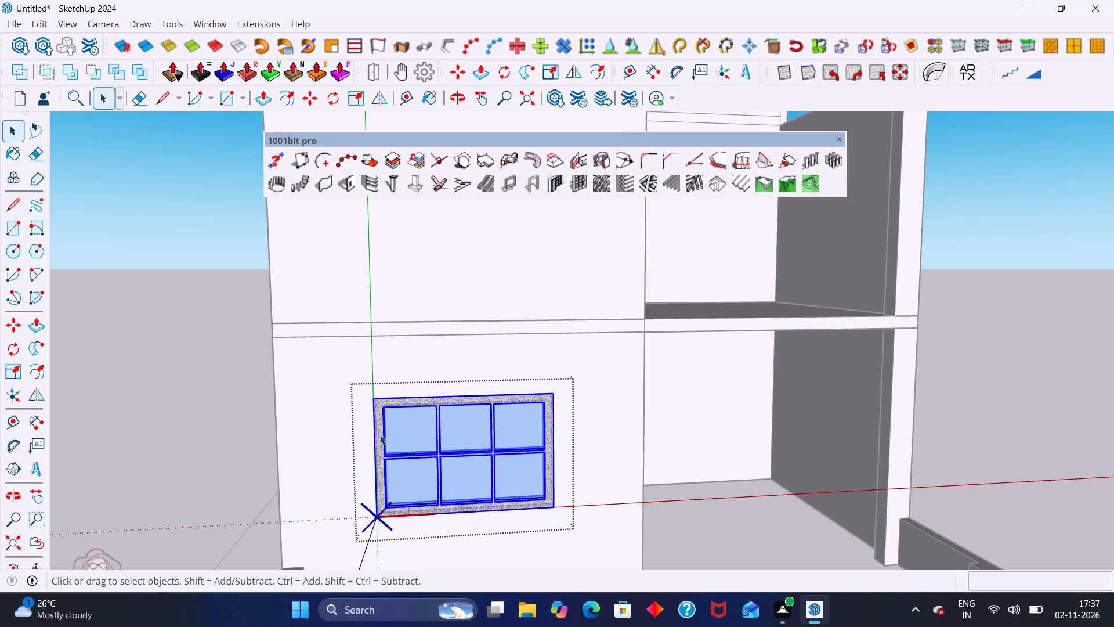
key("m")
left_click(377, 521)
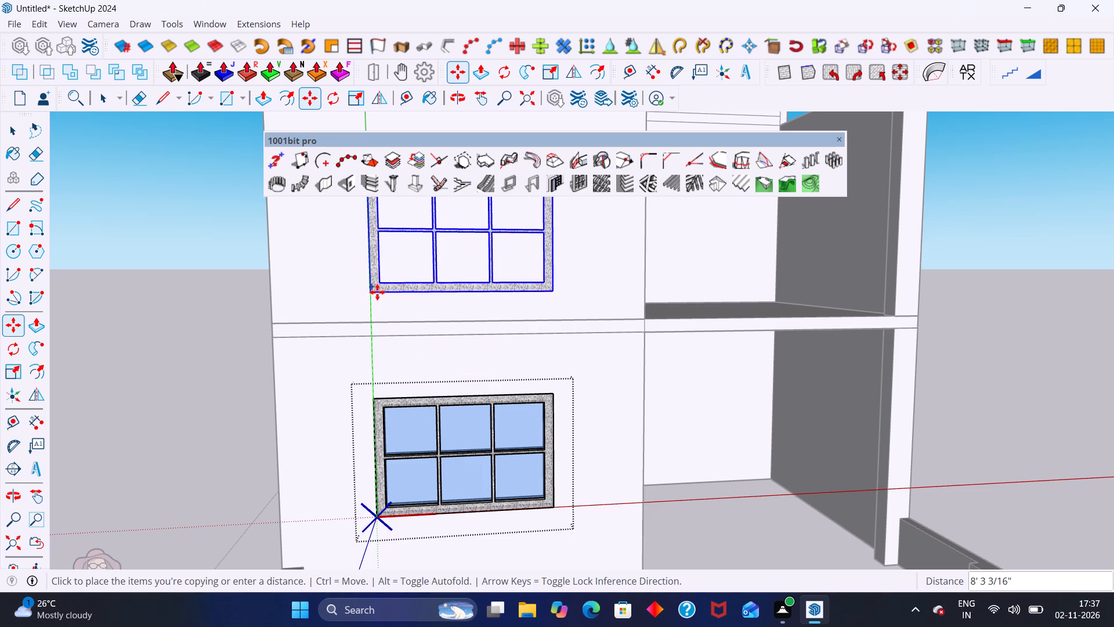
left_click(374, 277)
key("space")
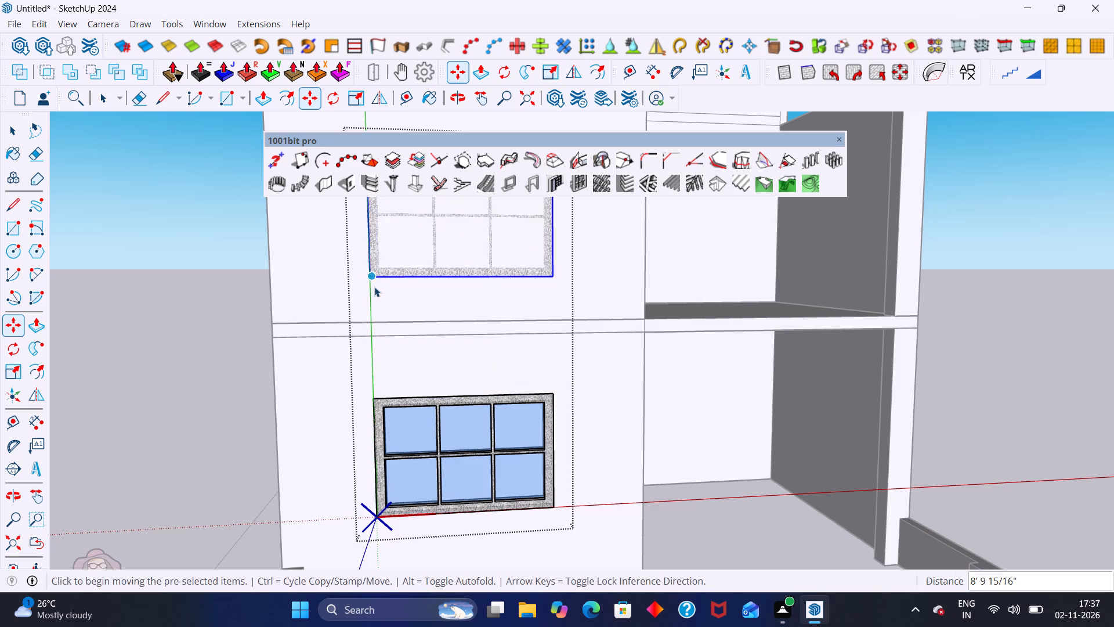
scroll(376, 289, "down", 10)
left_click(617, 253)
Inspect the panes of the new upper window copy by selecting the upper-storey wall face behind them.
middle_click_drag(460, 273, 422, 276)
scroll(396, 272, "up", 8)
left_click(309, 256)
triple_click(309, 256)
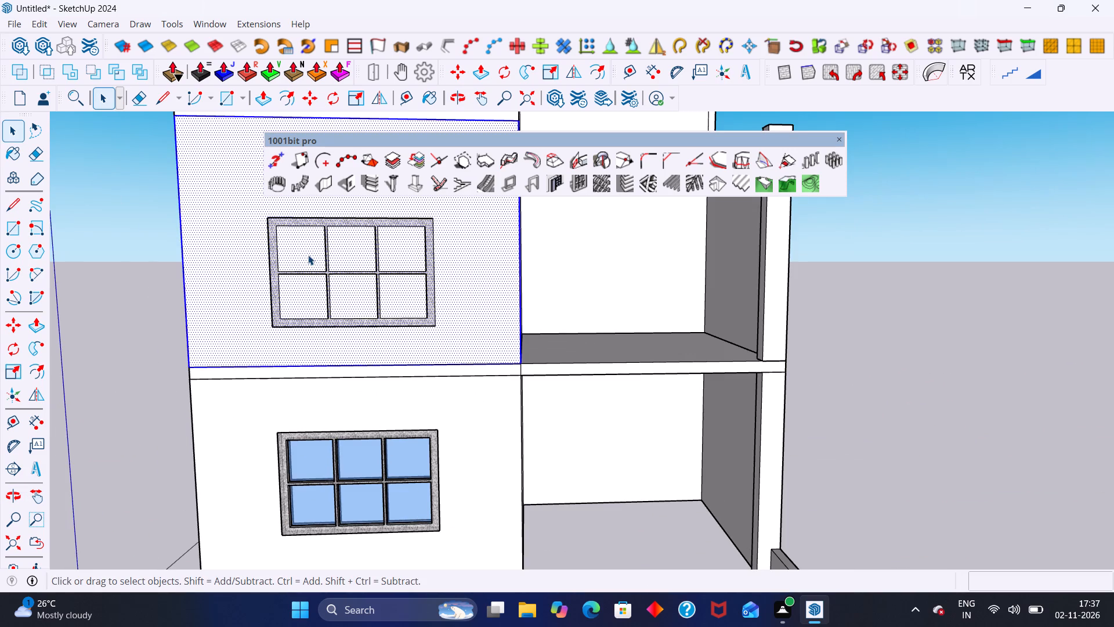
triple_click(308, 255)
double_click(308, 255)
scroll(306, 255, "up", 8)
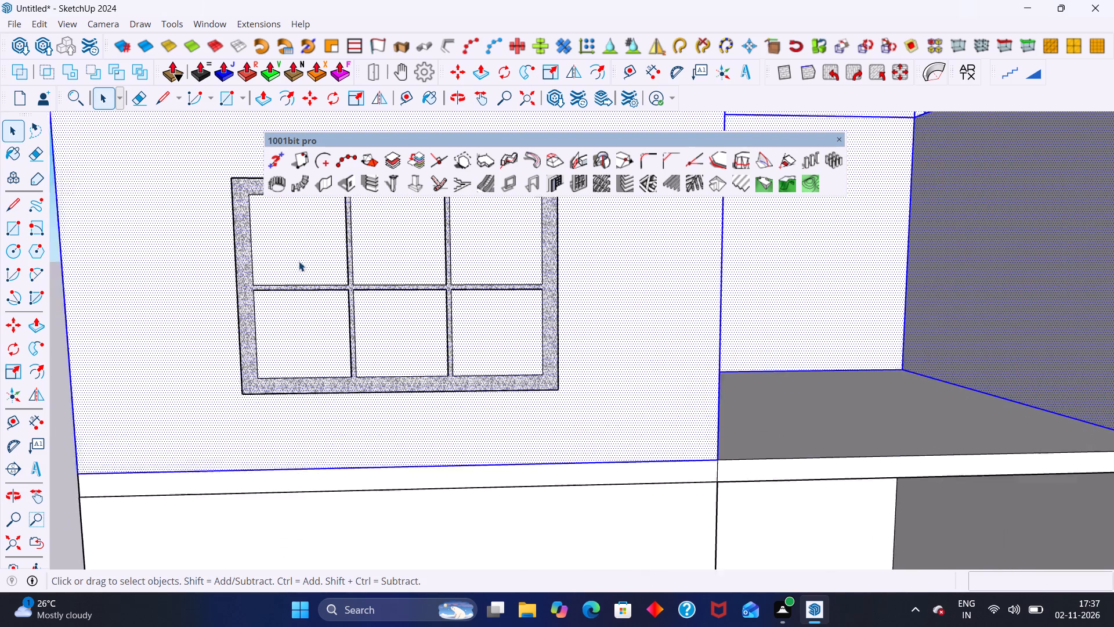
scroll(299, 261, "up", 1)
middle_click_drag(299, 261, 321, 260)
double_click(322, 259)
scroll(322, 261, "down", 10)
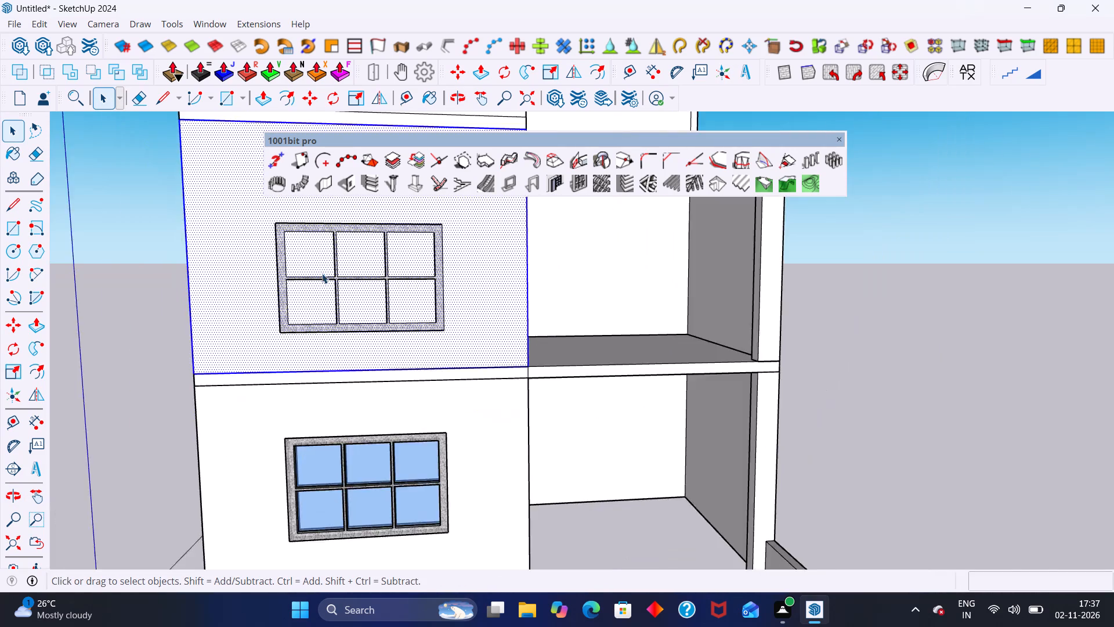
scroll(322, 273, "down", 7)
left_click(661, 235)
left_click(384, 272)
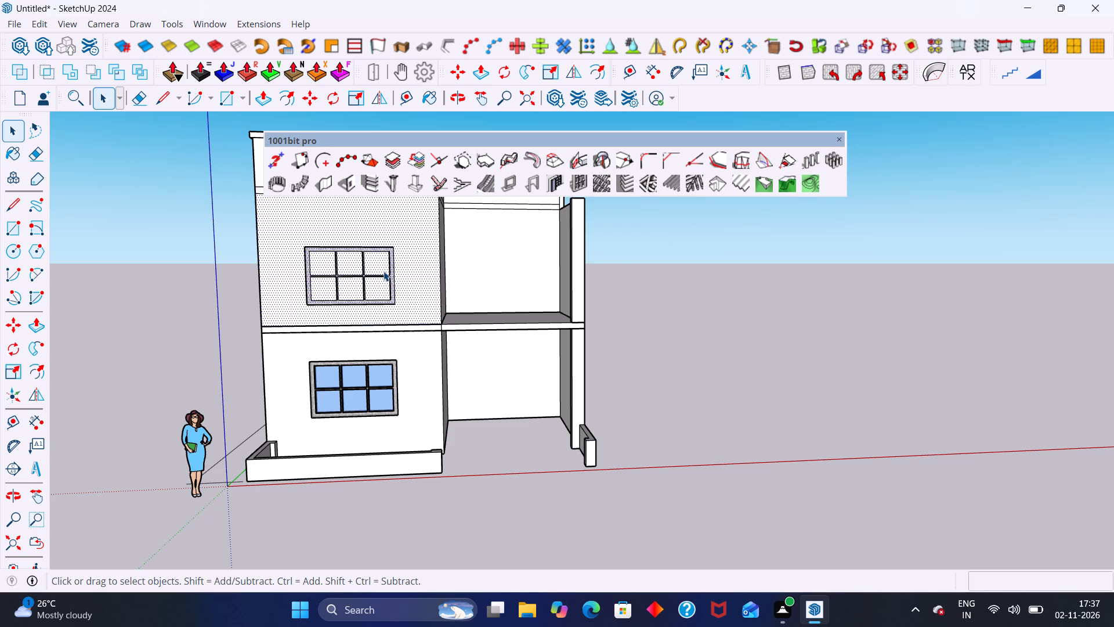
triple_click(384, 271)
left_click(384, 271)
left_click(740, 277)
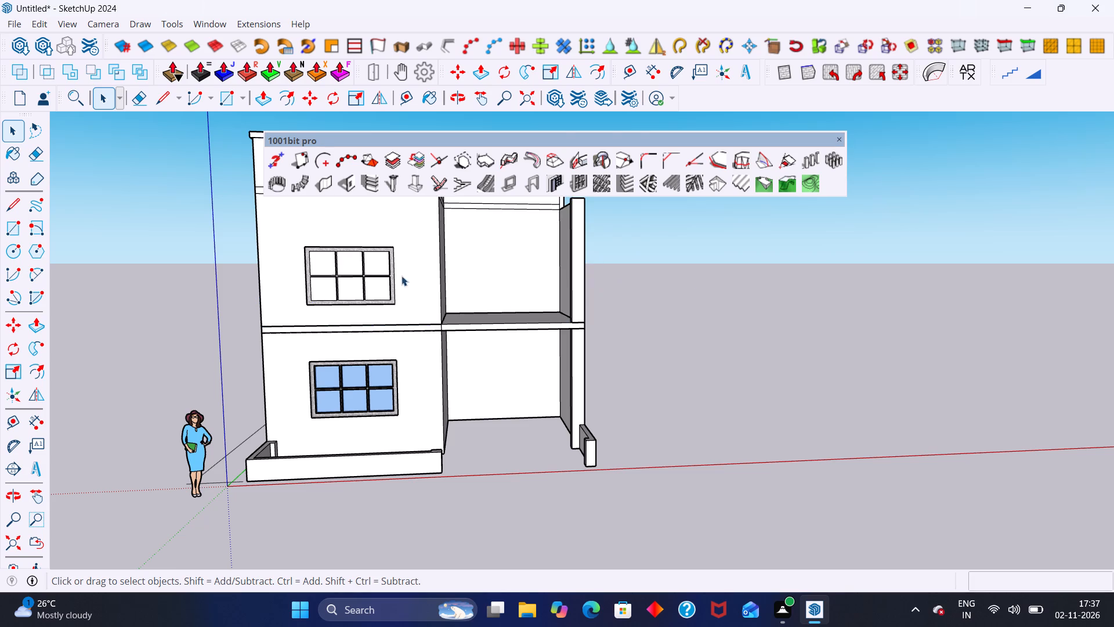
Examine both front windows from the side and front, and check which geometry belongs to the window object.
scroll(359, 265, "up", 8)
middle_click_drag(331, 267, 516, 286)
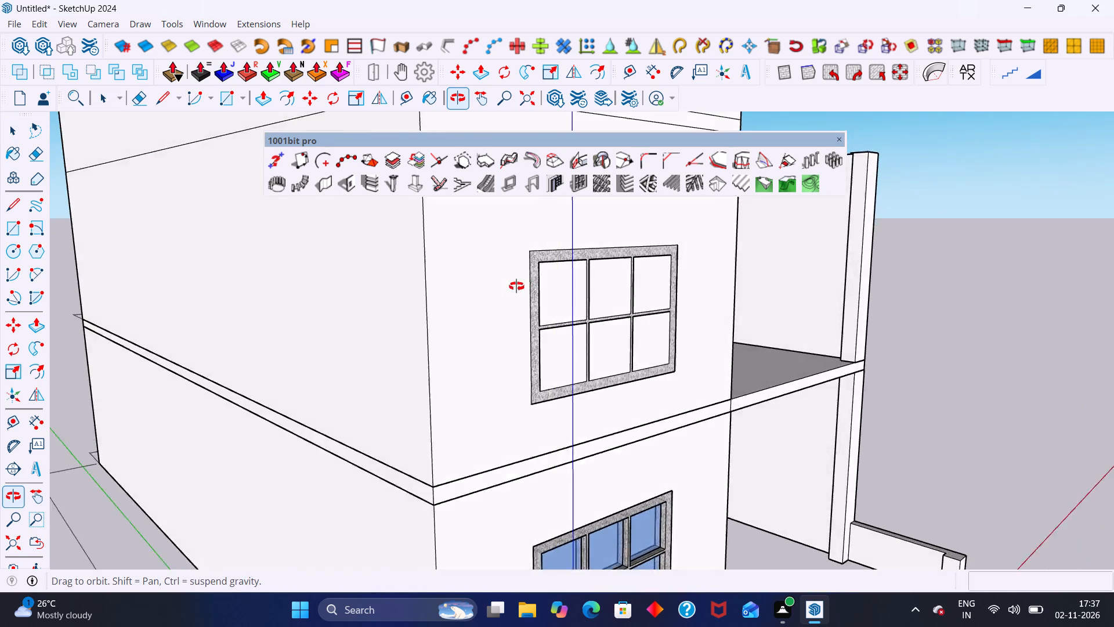
middle_click_drag(516, 286, 581, 288)
middle_click_drag(591, 288, 646, 280)
scroll(742, 323, "down", 4)
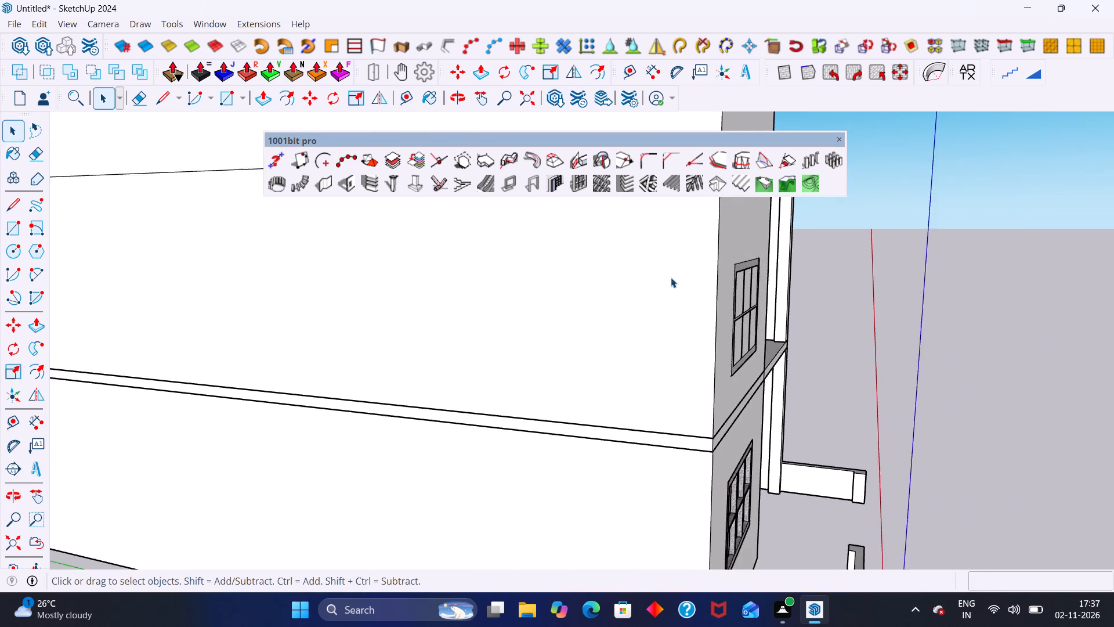
scroll(671, 278, "down", 2)
middle_click_drag(672, 281, 484, 216)
middle_click_drag(585, 328, 468, 325)
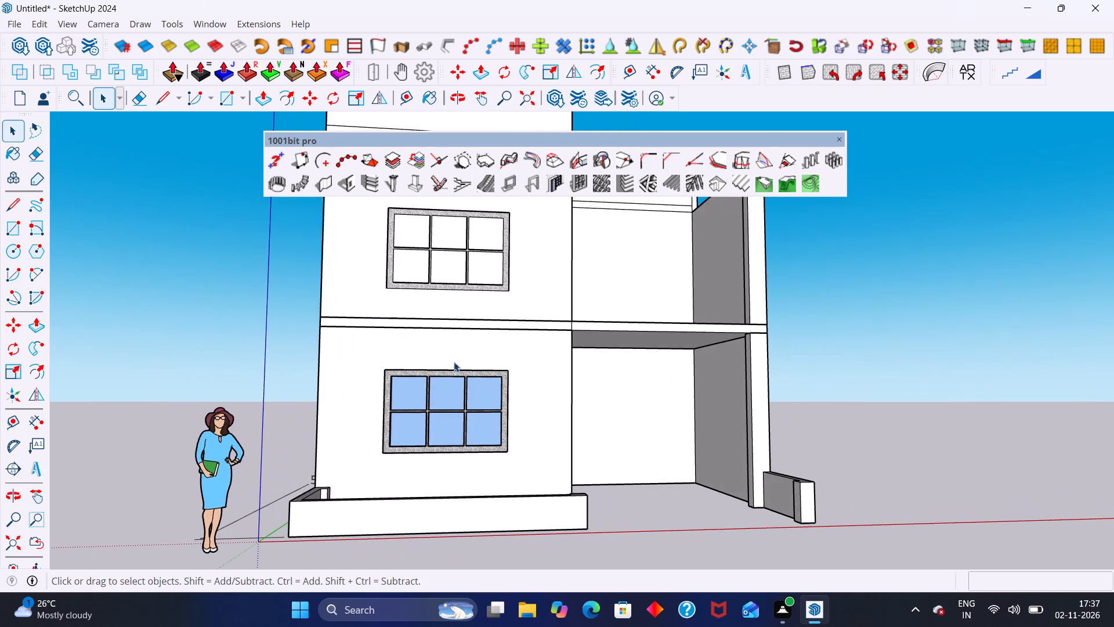
left_click(469, 384)
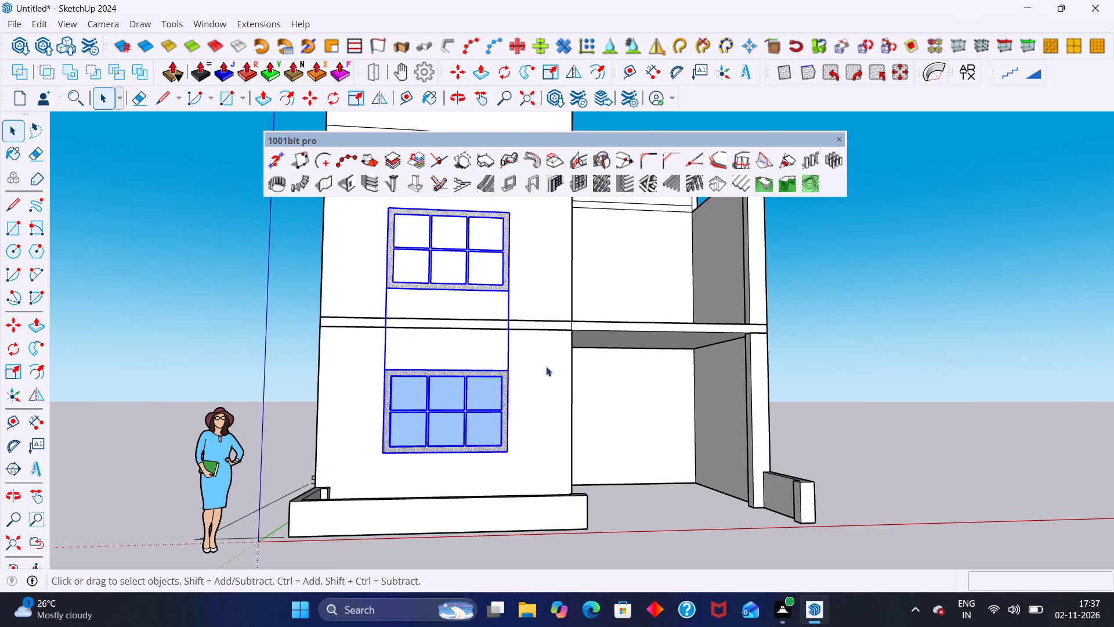
left_click_drag(857, 290, 862, 284)
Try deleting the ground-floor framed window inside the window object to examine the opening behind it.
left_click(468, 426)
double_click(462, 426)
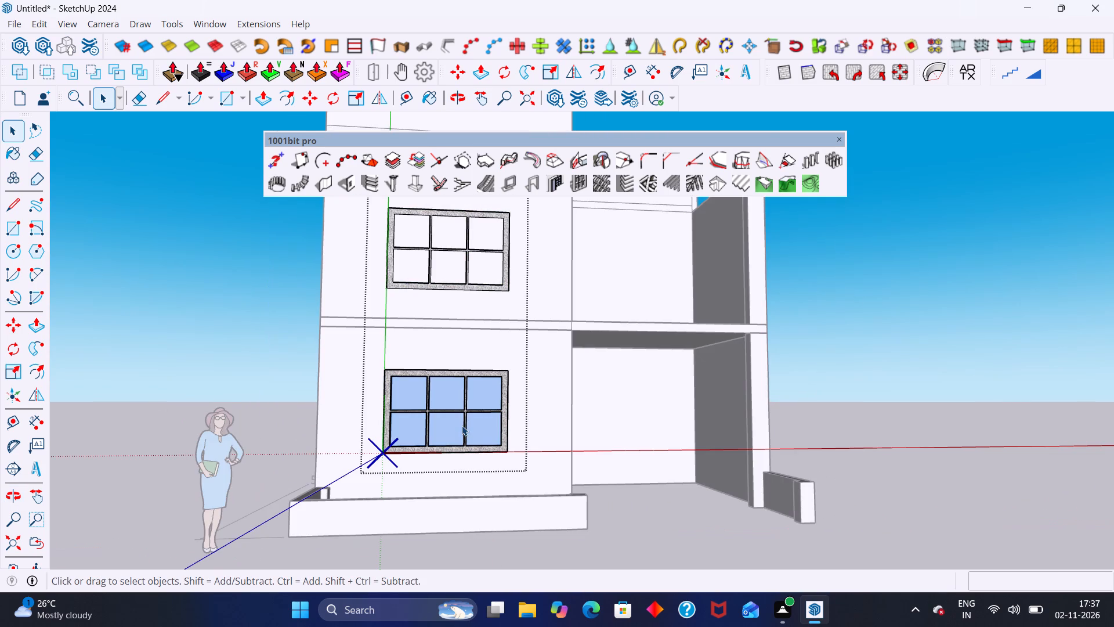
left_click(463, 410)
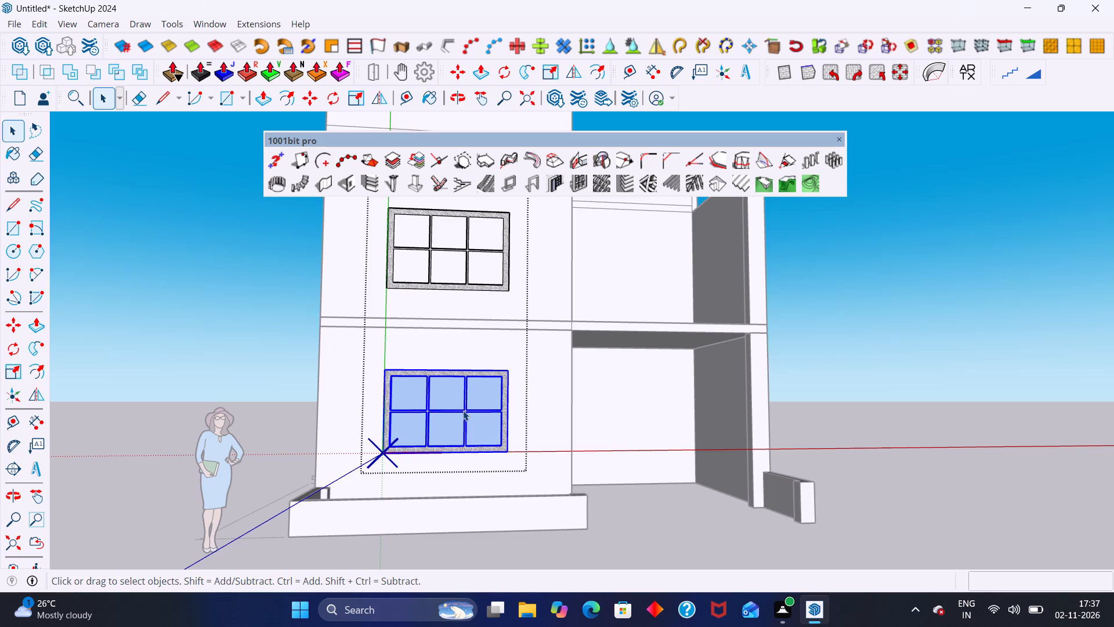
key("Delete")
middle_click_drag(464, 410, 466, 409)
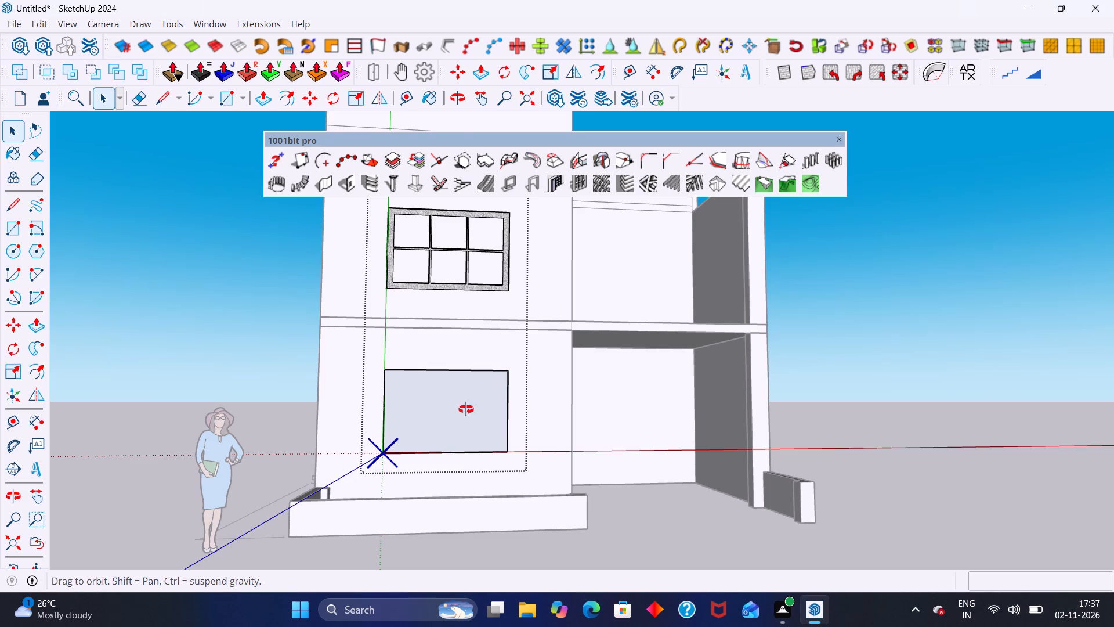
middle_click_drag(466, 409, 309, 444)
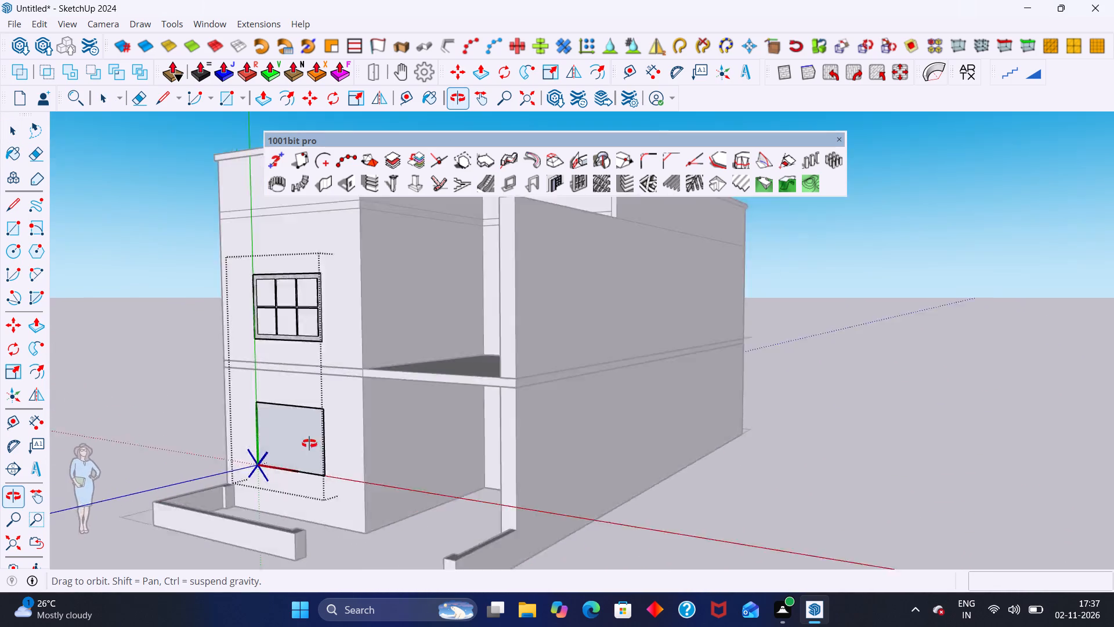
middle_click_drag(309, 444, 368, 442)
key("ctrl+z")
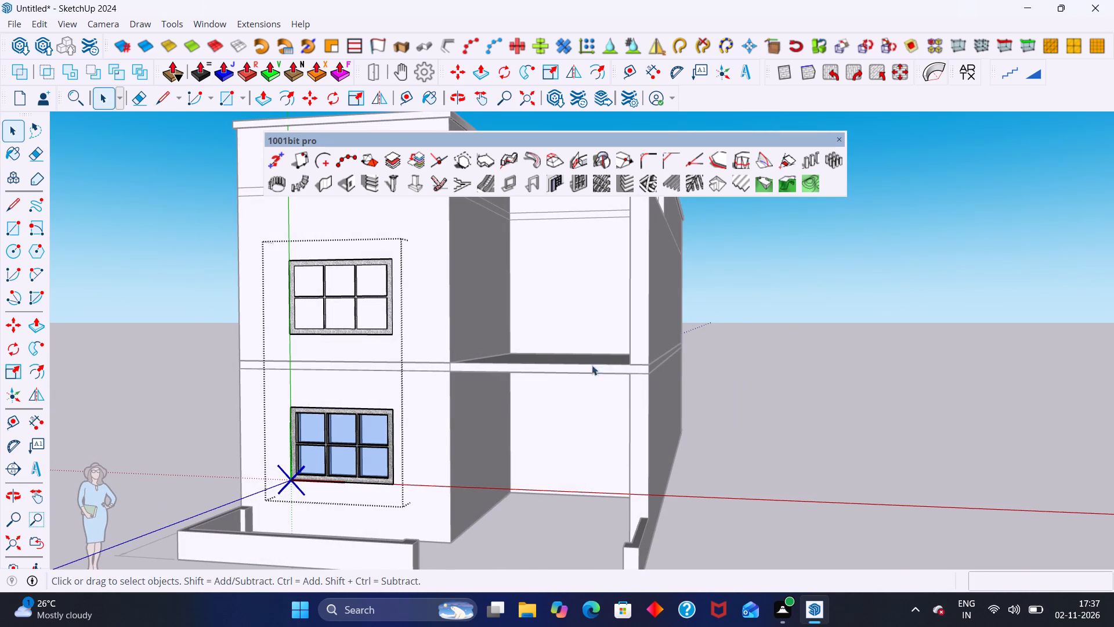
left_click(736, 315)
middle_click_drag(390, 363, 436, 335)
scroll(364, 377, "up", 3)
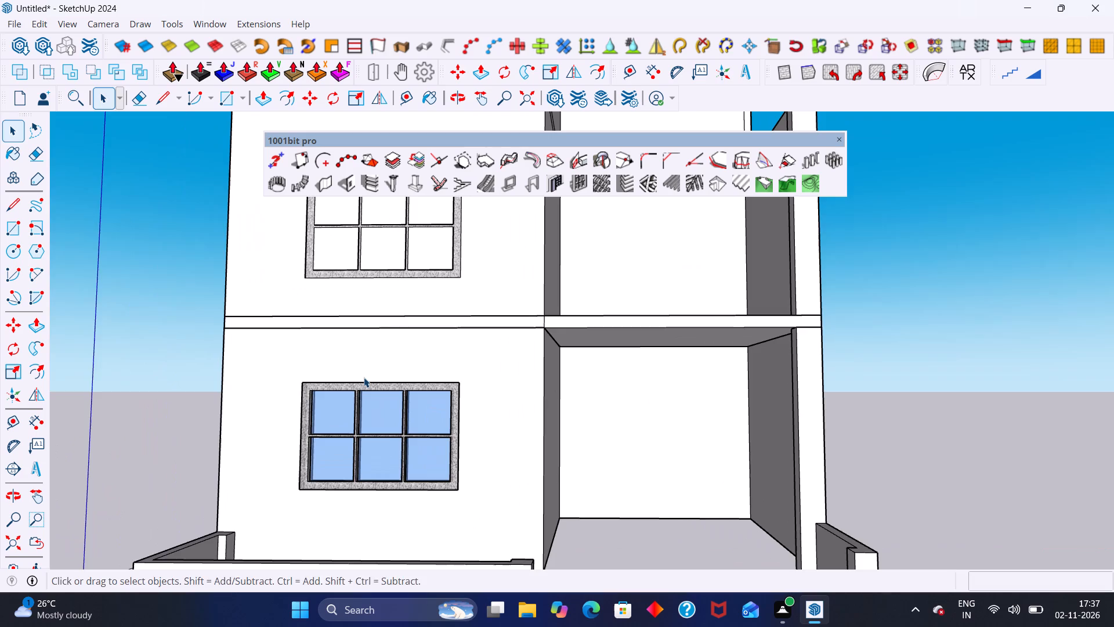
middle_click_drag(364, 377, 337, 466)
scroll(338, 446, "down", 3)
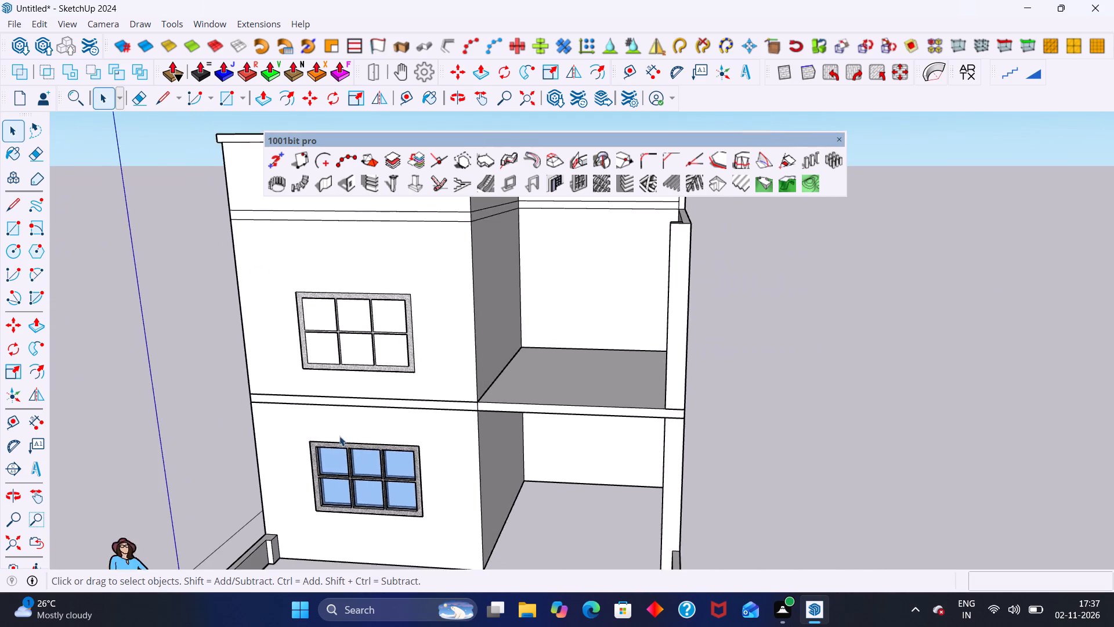
Undo the recent window edits until the framed window copy on the upper-storey front wall is removed.
scroll(339, 436, "down", 2)
middle_click_drag(341, 424, 372, 379)
scroll(385, 419, "up", 3)
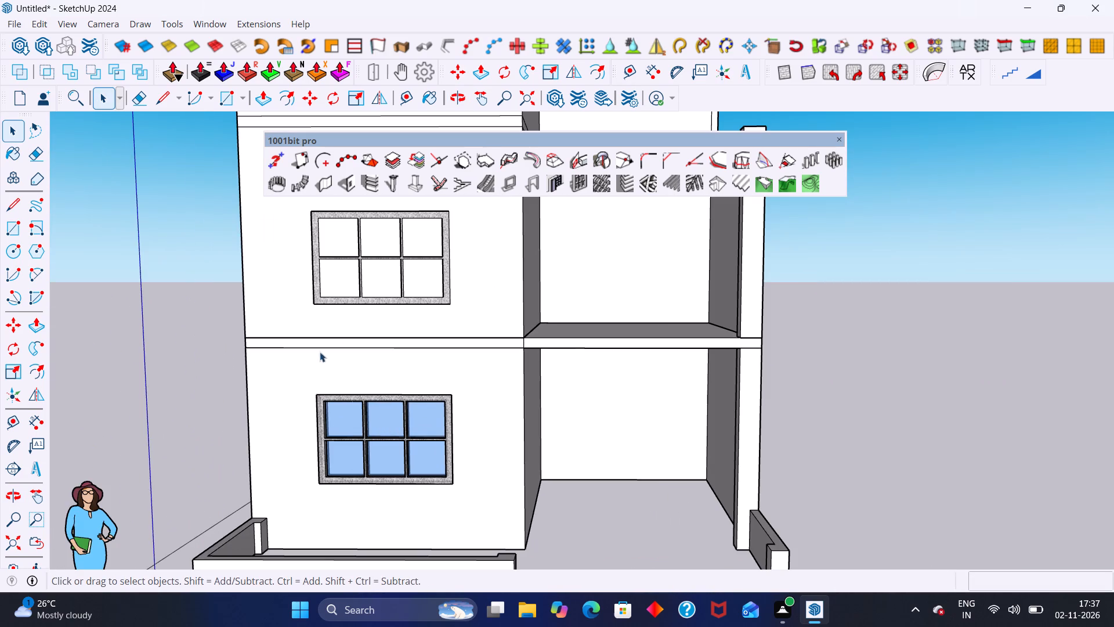
left_click(364, 279)
left_click(364, 279)
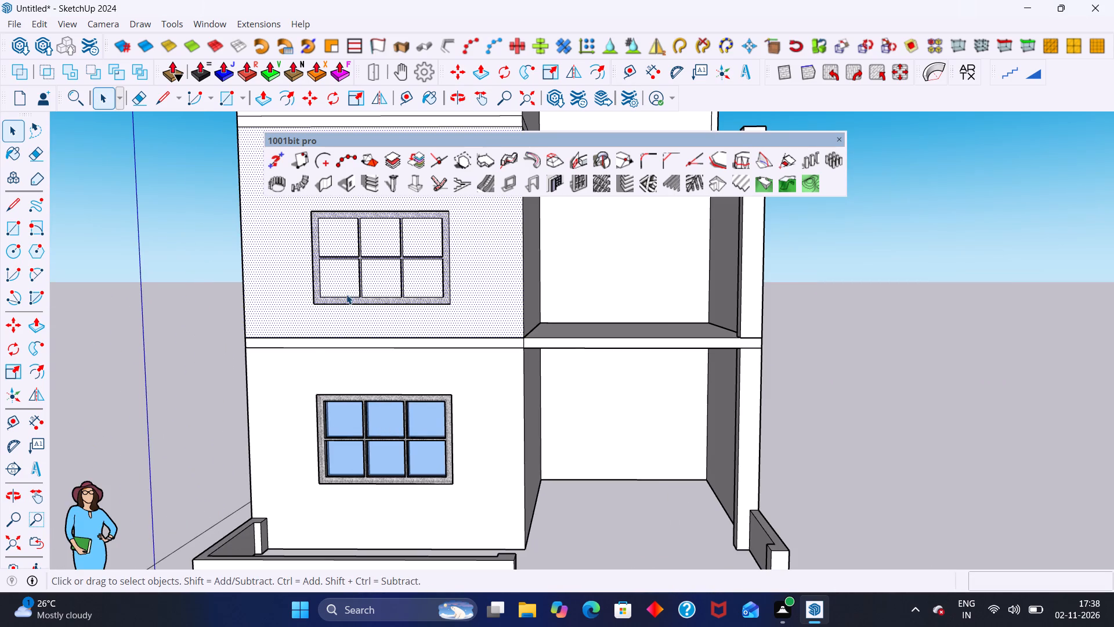
key("ctrl+z")
key("ctrl+z")
key("ctrl+z")
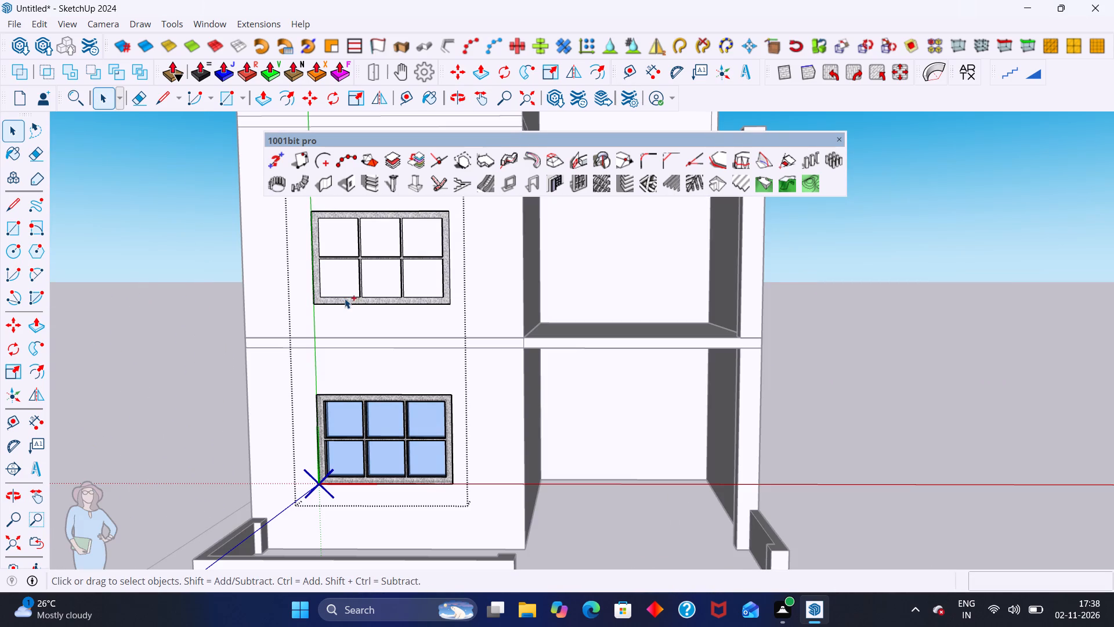
key("ctrl+z")
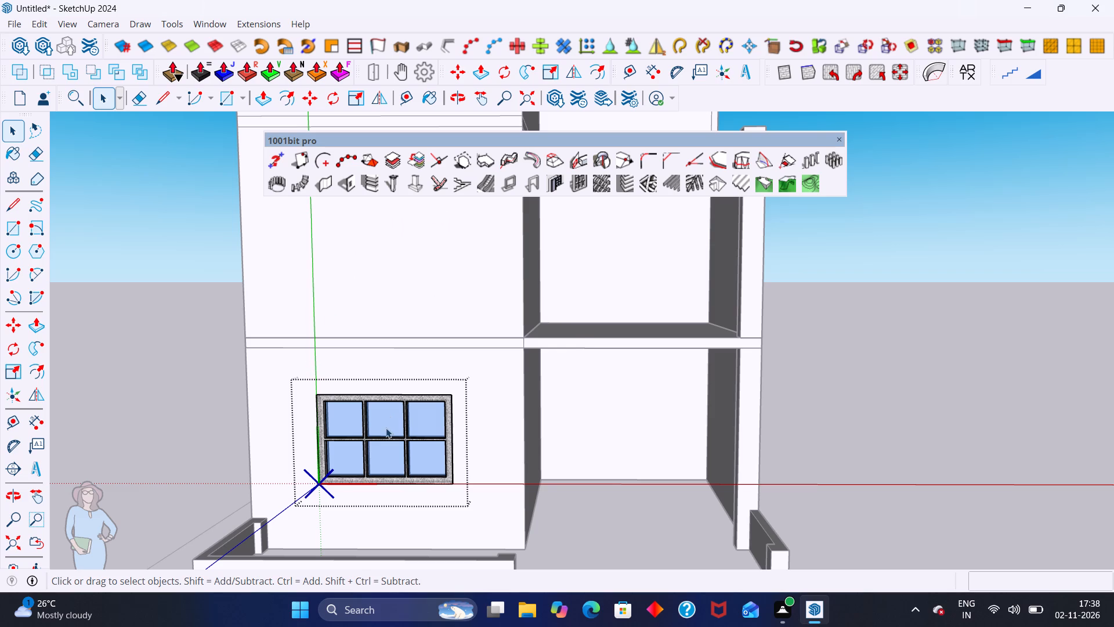
Leave the window object and delete the entire framed window from the ground-floor front wall.
scroll(387, 430, "down", 3)
left_click(717, 325)
middle_click_drag(425, 423, 428, 374)
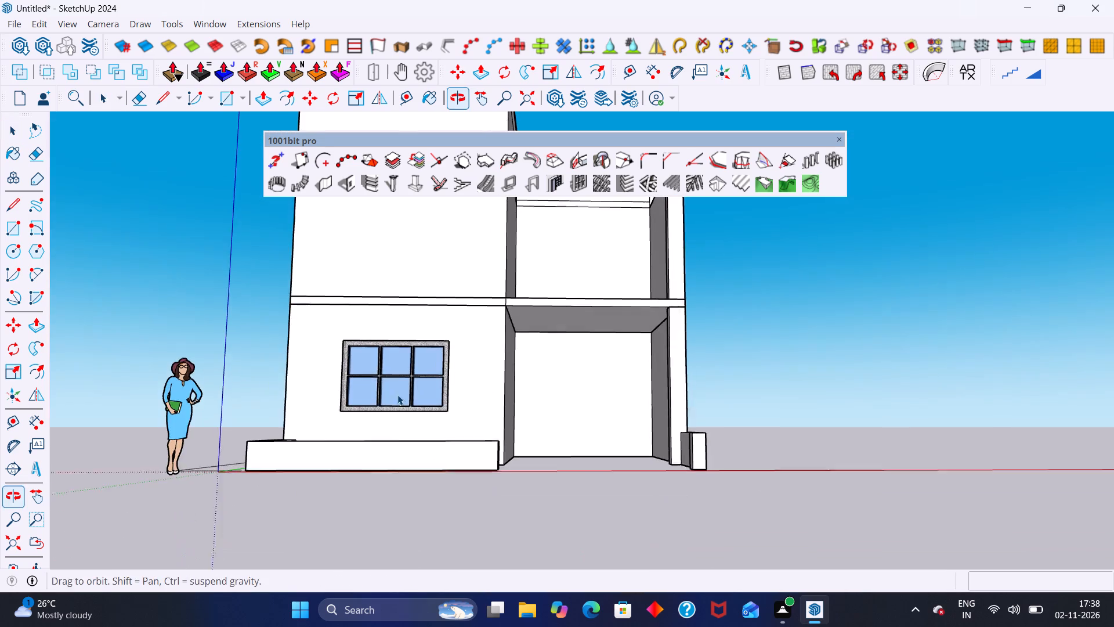
middle_click_drag(365, 386, 383, 406)
scroll(385, 403, "up", 7)
middle_click_drag(391, 392, 392, 412)
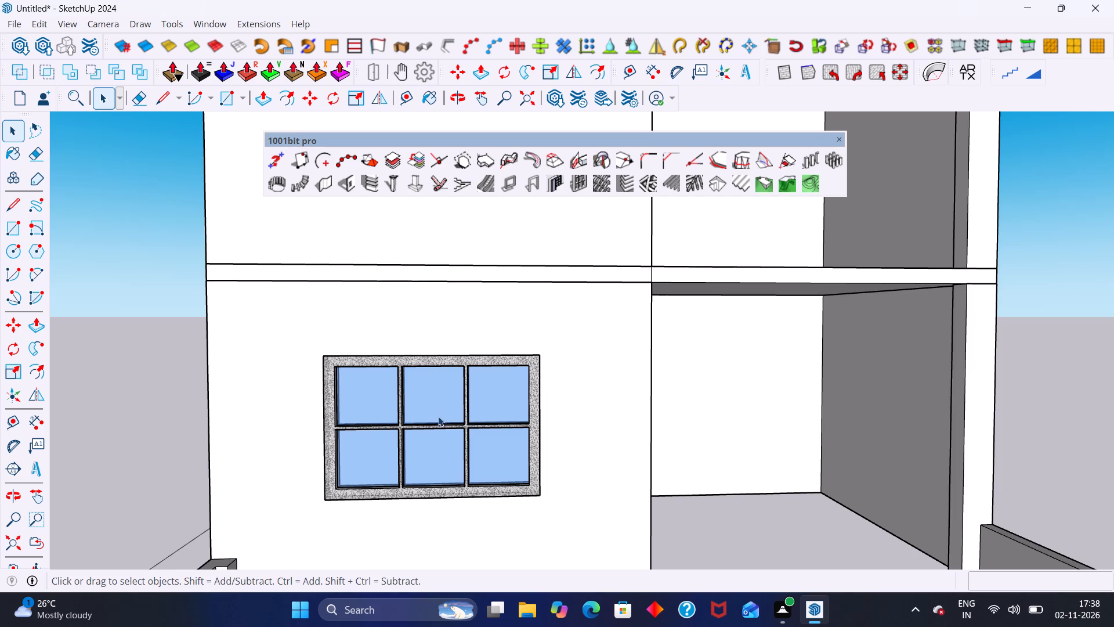
left_click(360, 392)
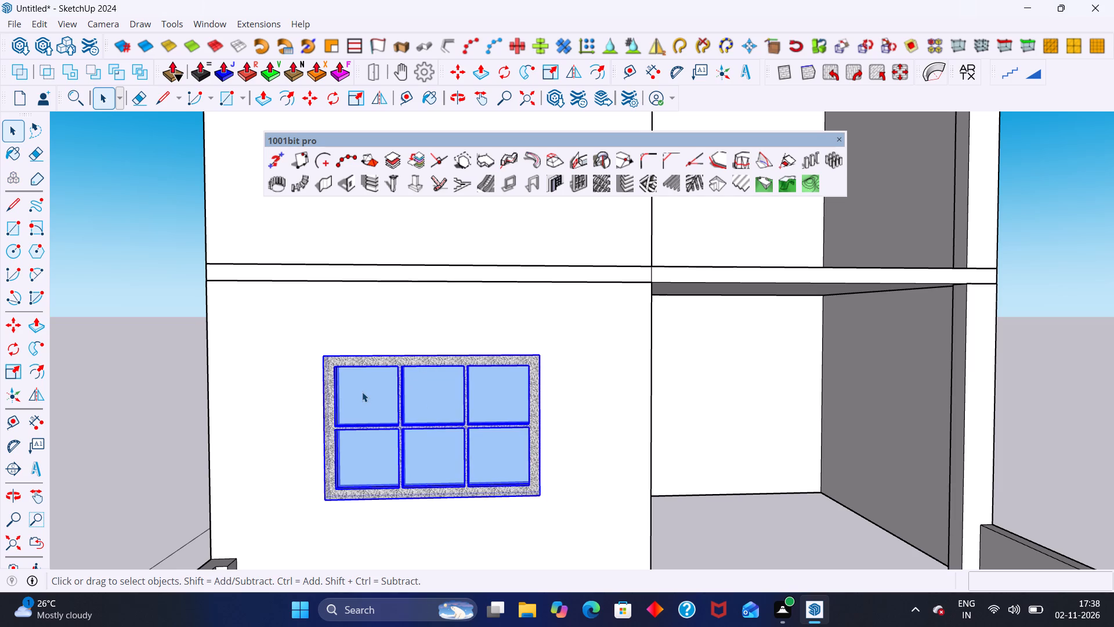
key("Delete")
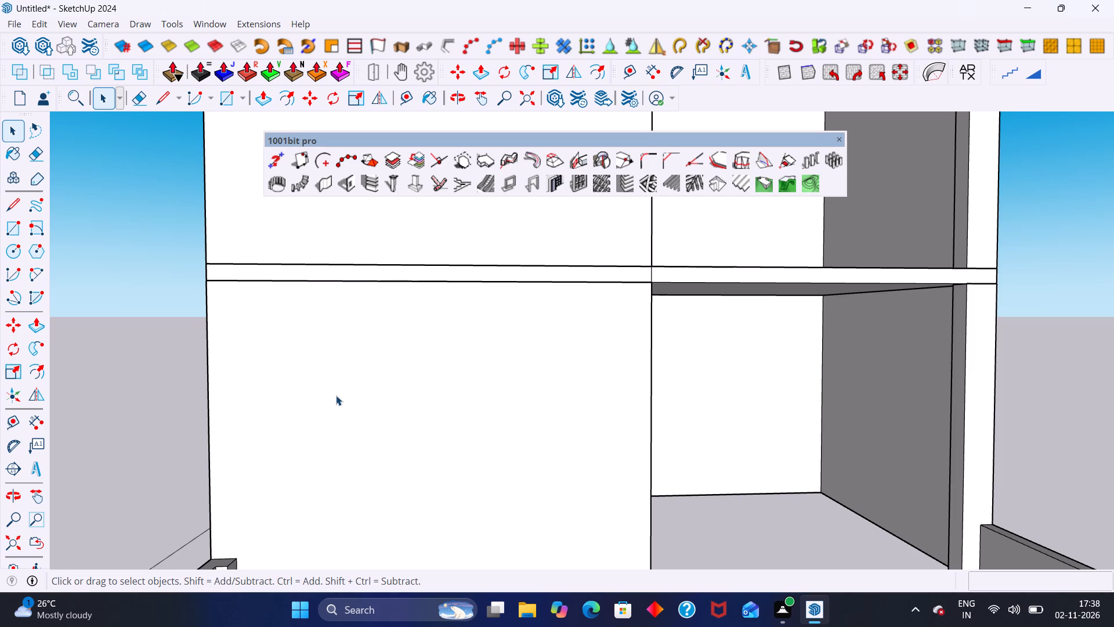
Draw a rectangle about 7' 3/4" by 4' 6 1/2" on the ground-floor front wall where the window was.
key("r")
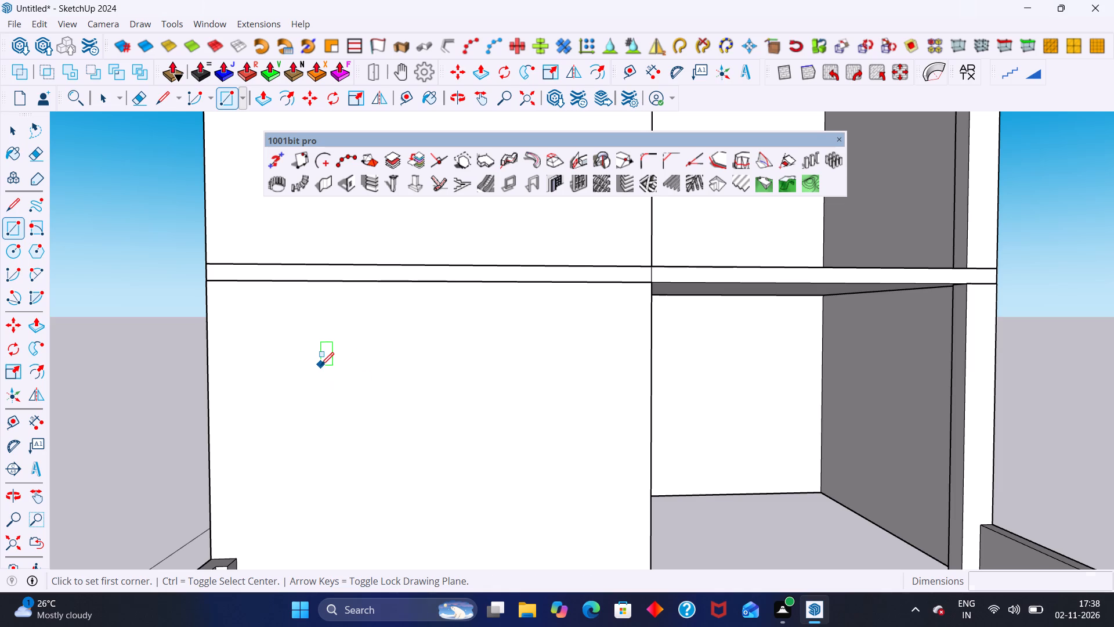
left_click(321, 365)
left_click(554, 509)
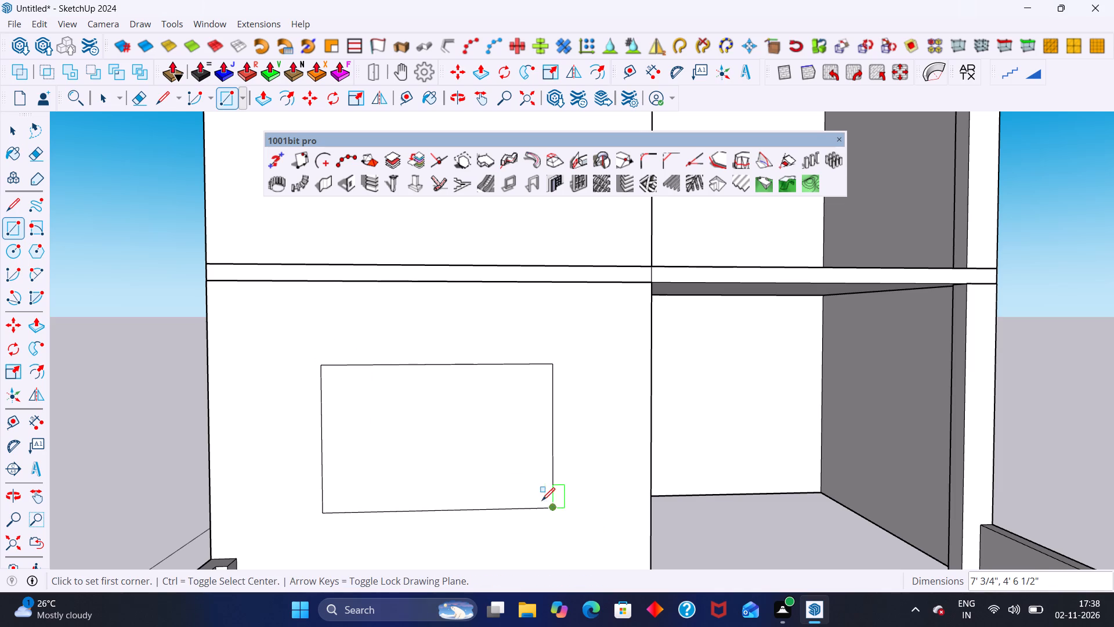
key("space")
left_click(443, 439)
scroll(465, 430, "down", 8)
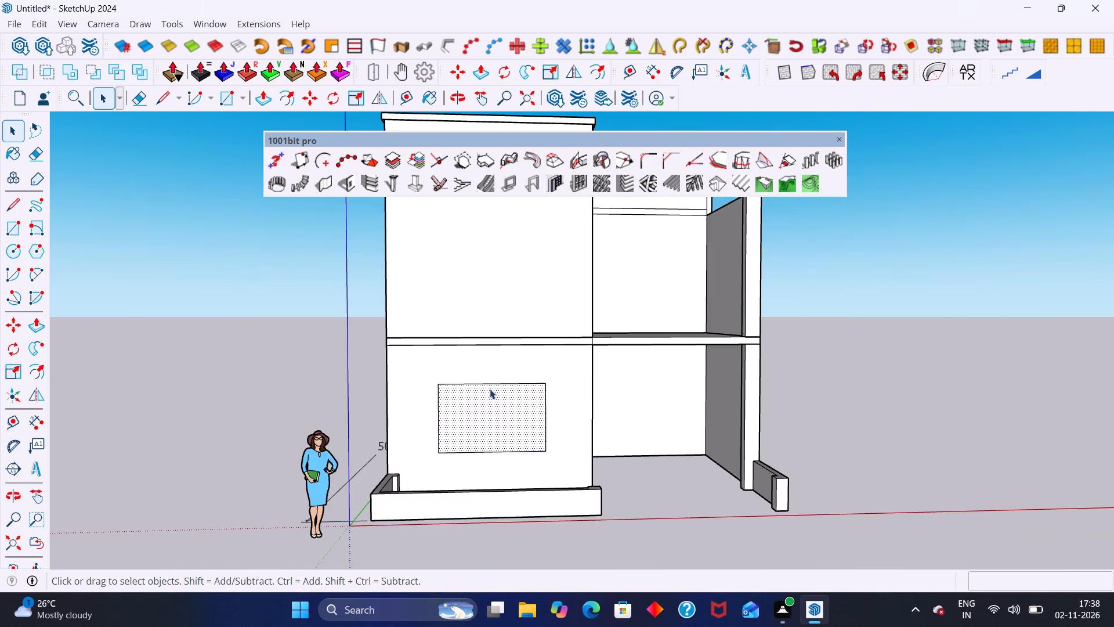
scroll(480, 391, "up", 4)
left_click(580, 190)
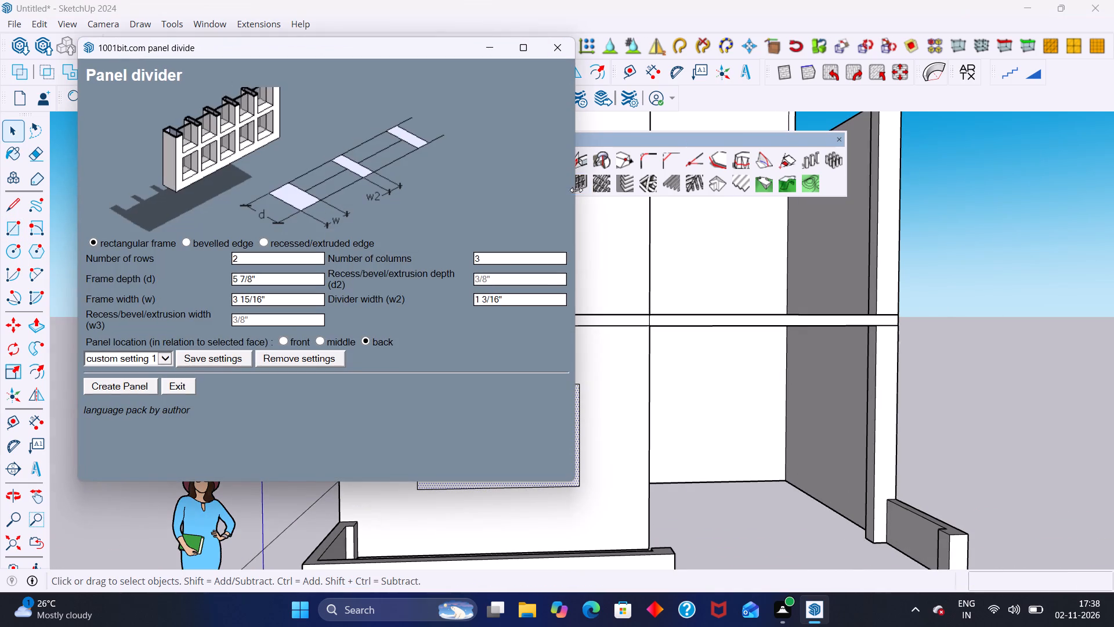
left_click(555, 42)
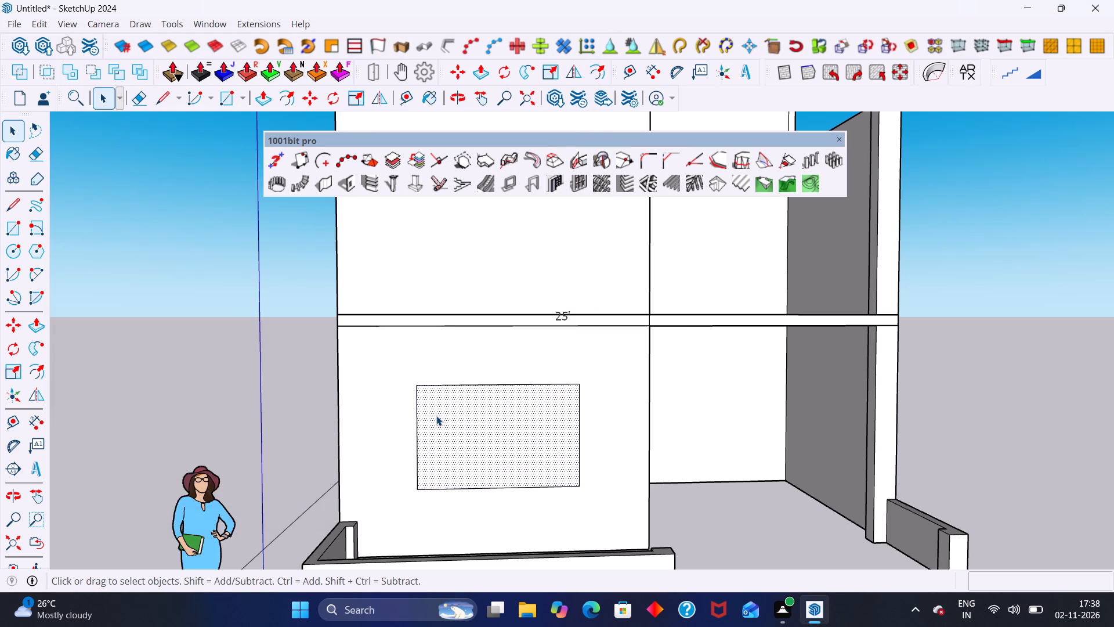
Push the new window rectangle about 11 1/8" inward through the ground-floor front wall.
key("p")
left_click(436, 416)
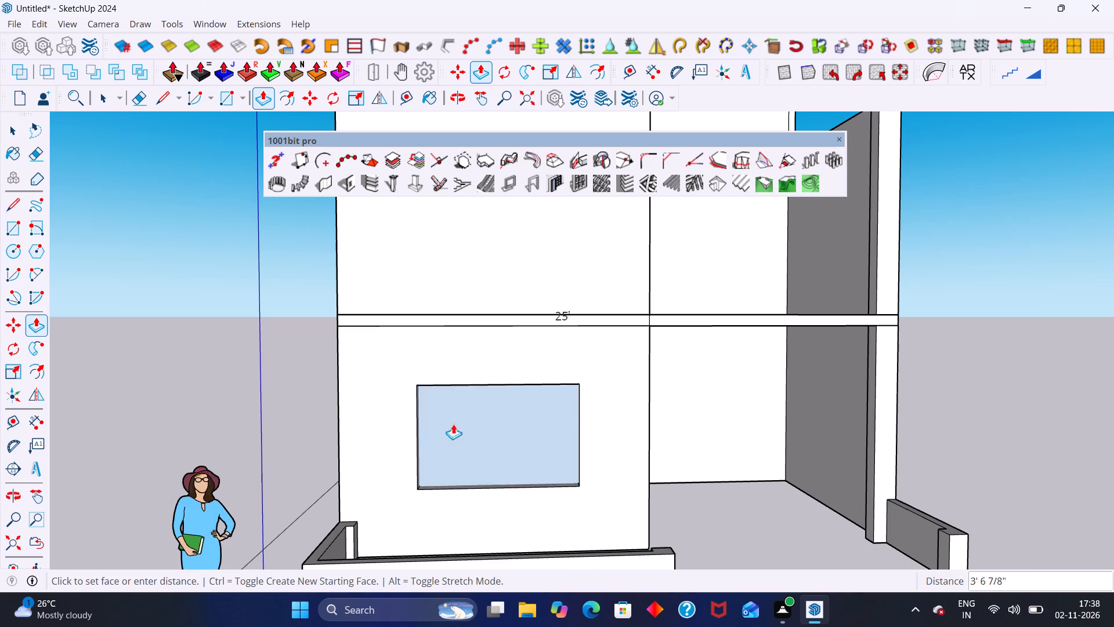
middle_click_drag(480, 409, 469, 406)
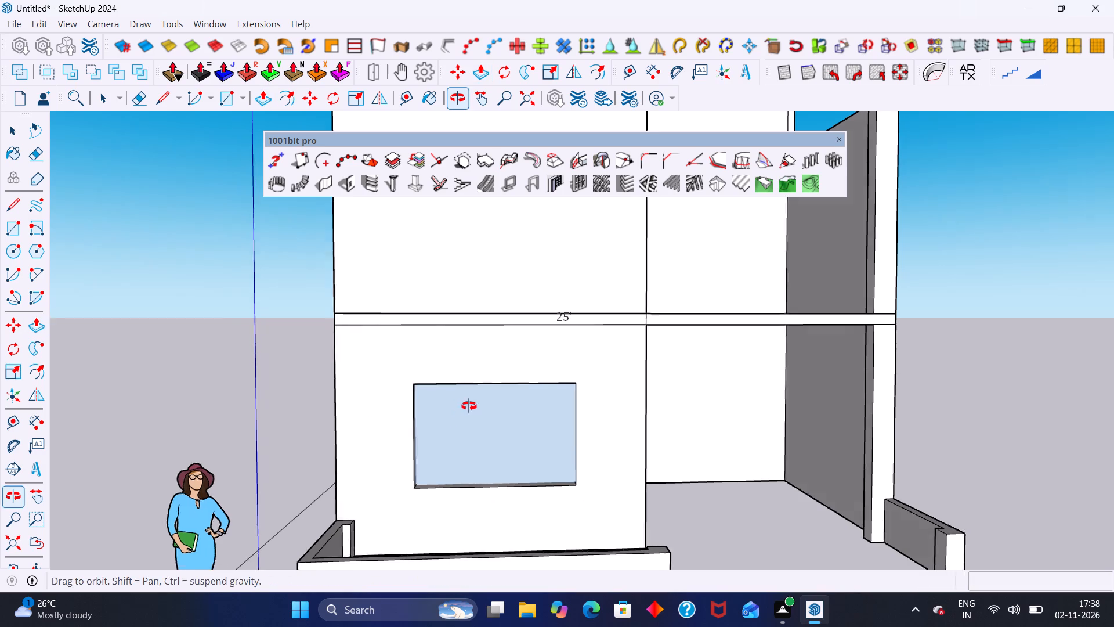
middle_click_drag(469, 406, 429, 401)
middle_click_drag(370, 406, 363, 407)
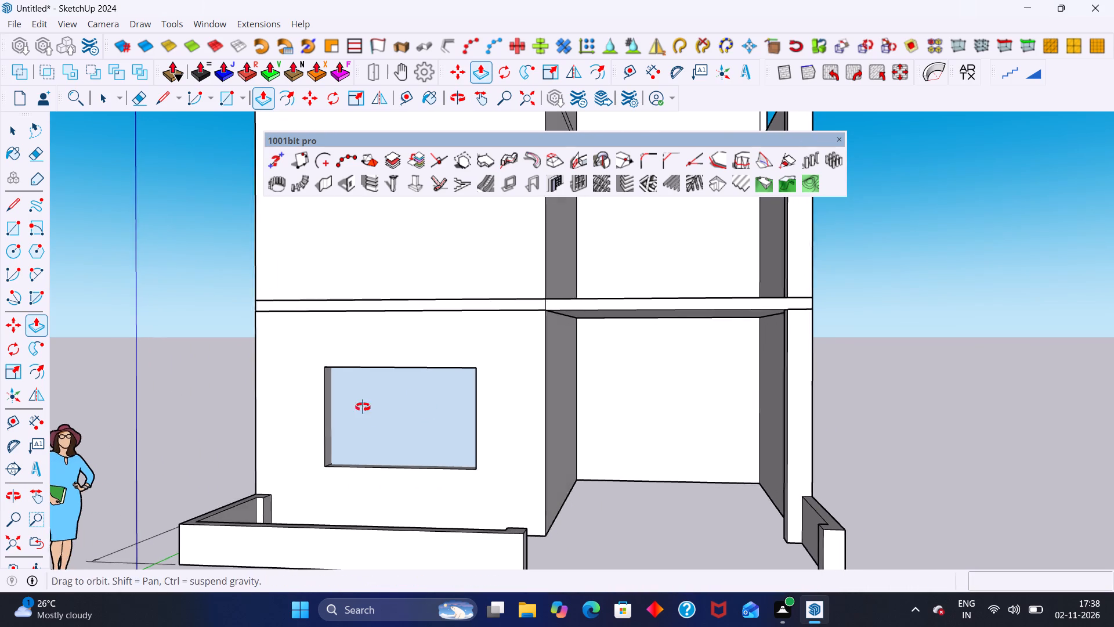
middle_click_drag(363, 407, 323, 401)
scroll(317, 401, "up", 8)
left_click(324, 395)
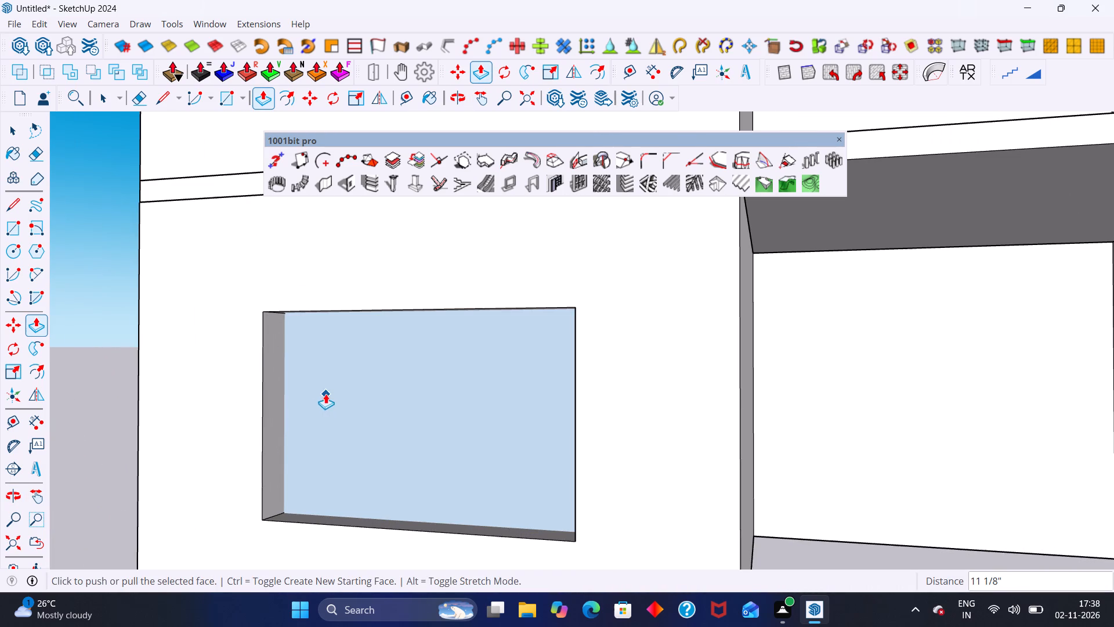
key("space")
Select all connected upper-storey wall geometry and hide it.
scroll(284, 391, "down", 3)
middle_click_drag(309, 402, 542, 398)
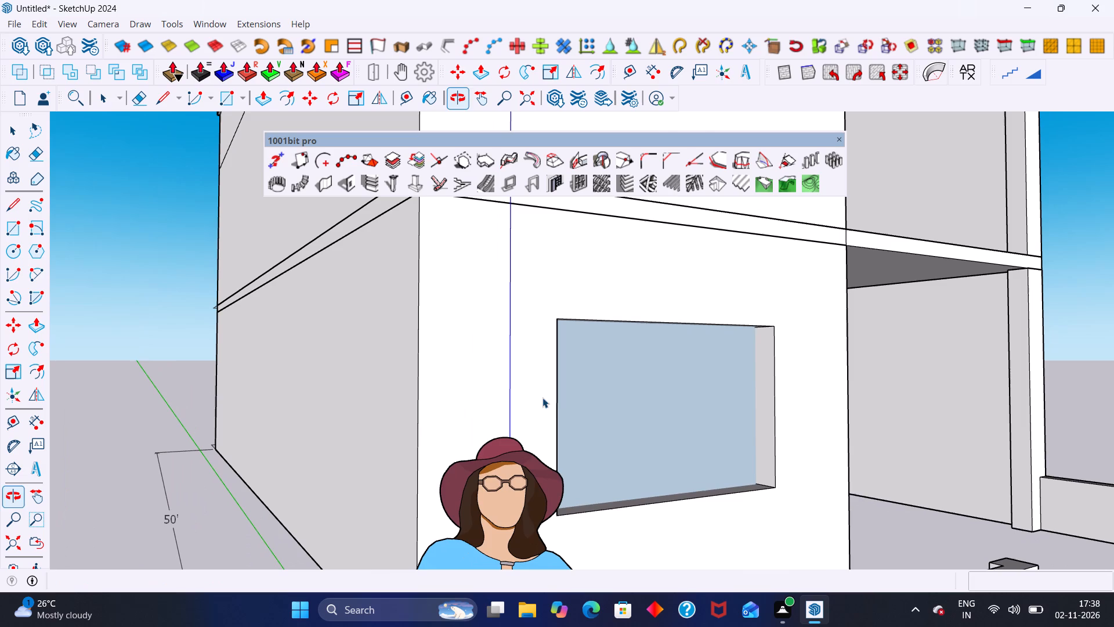
left_click(643, 408)
middle_click_drag(645, 408, 279, 444)
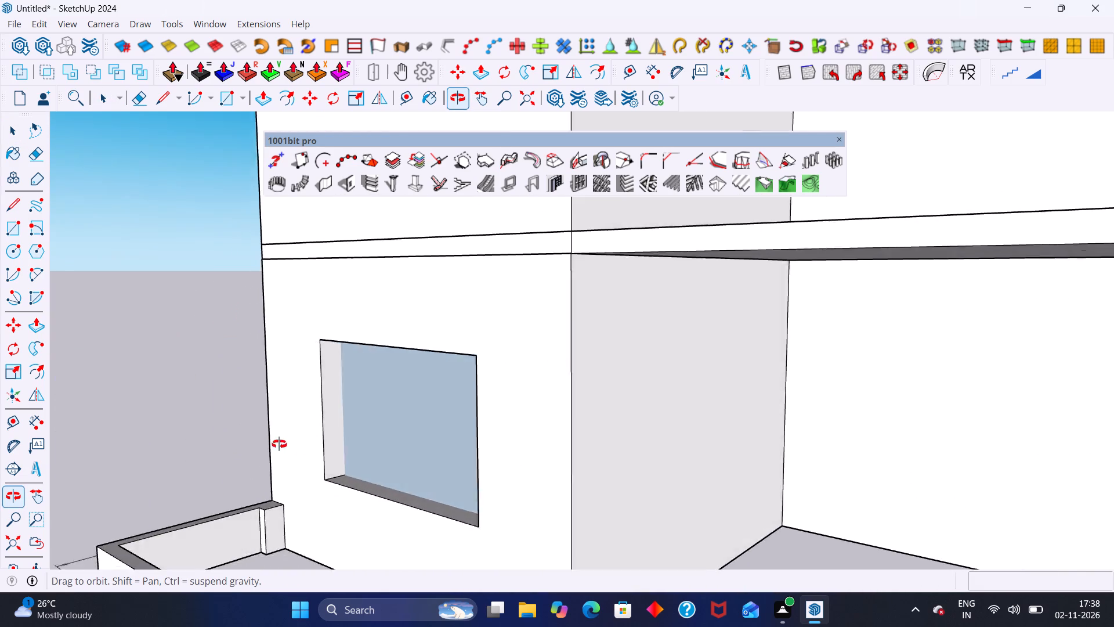
middle_click_drag(279, 444, 351, 504)
scroll(437, 410, "down", 4)
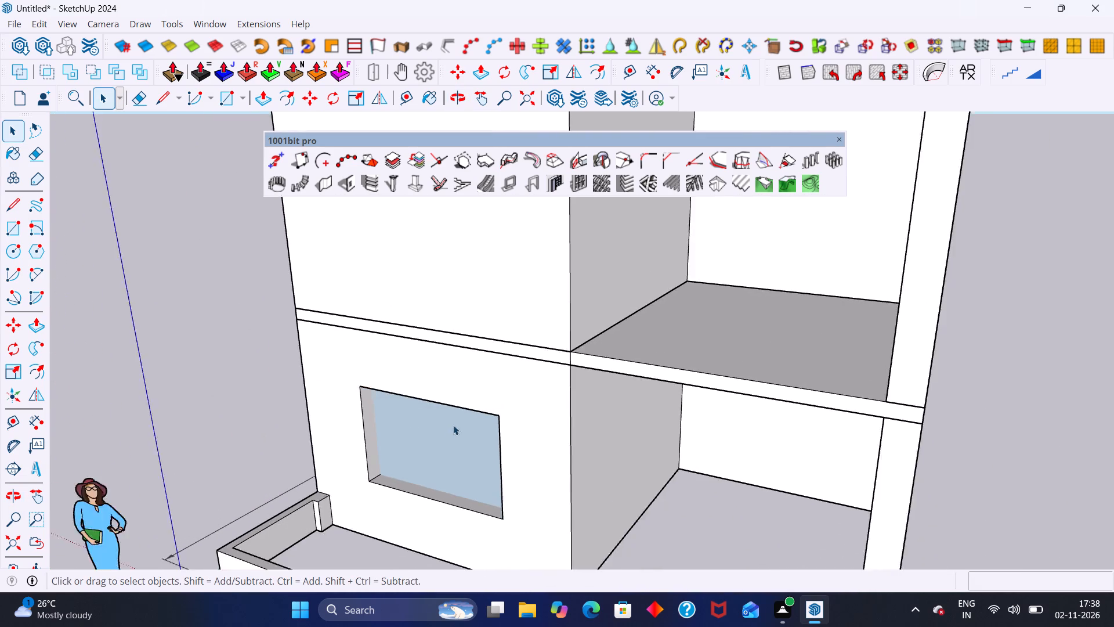
scroll(453, 425, "down", 3)
triple_click(502, 304)
left_click(503, 304)
left_click(503, 304)
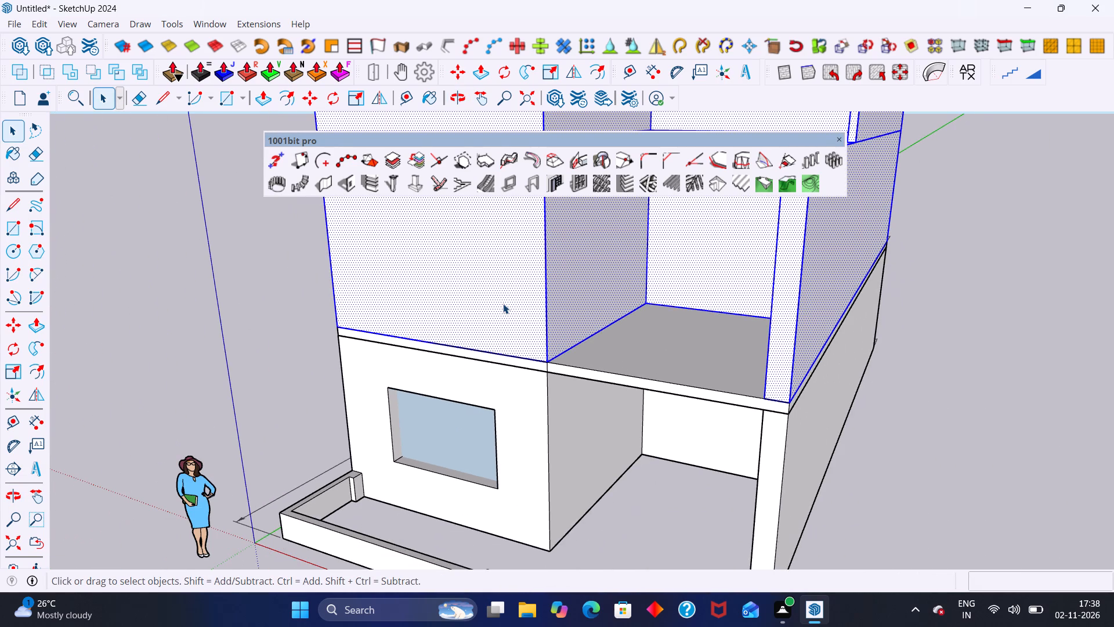
right_click(503, 304)
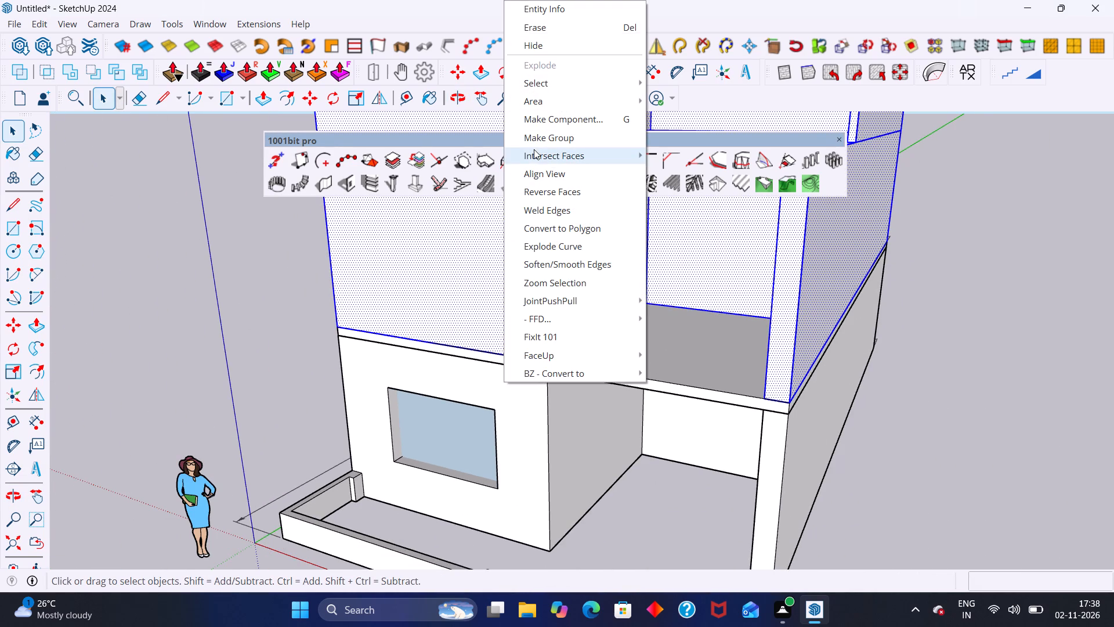
left_click(537, 49)
Hide the slab group covering the ground-floor rooms.
left_click(528, 361)
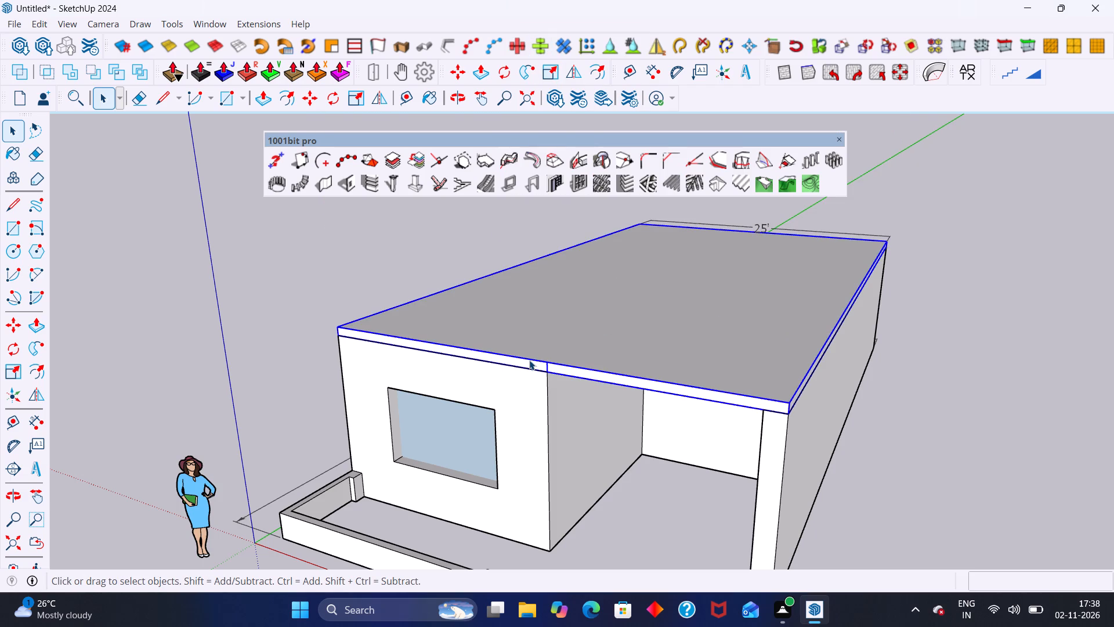
left_click(529, 360)
right_click(529, 360)
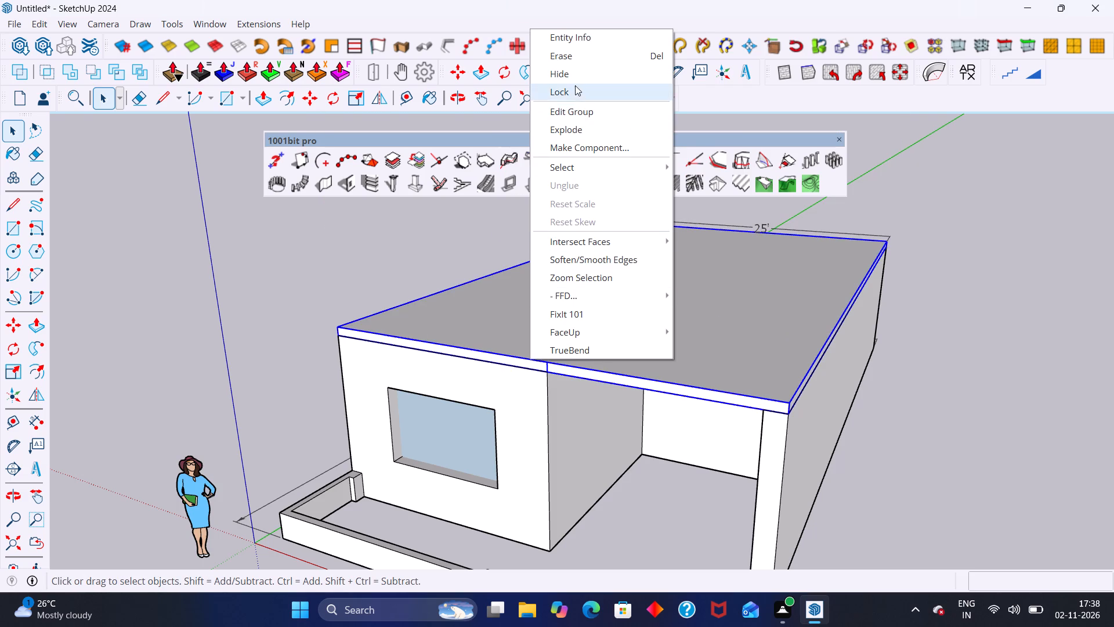
left_click(575, 85)
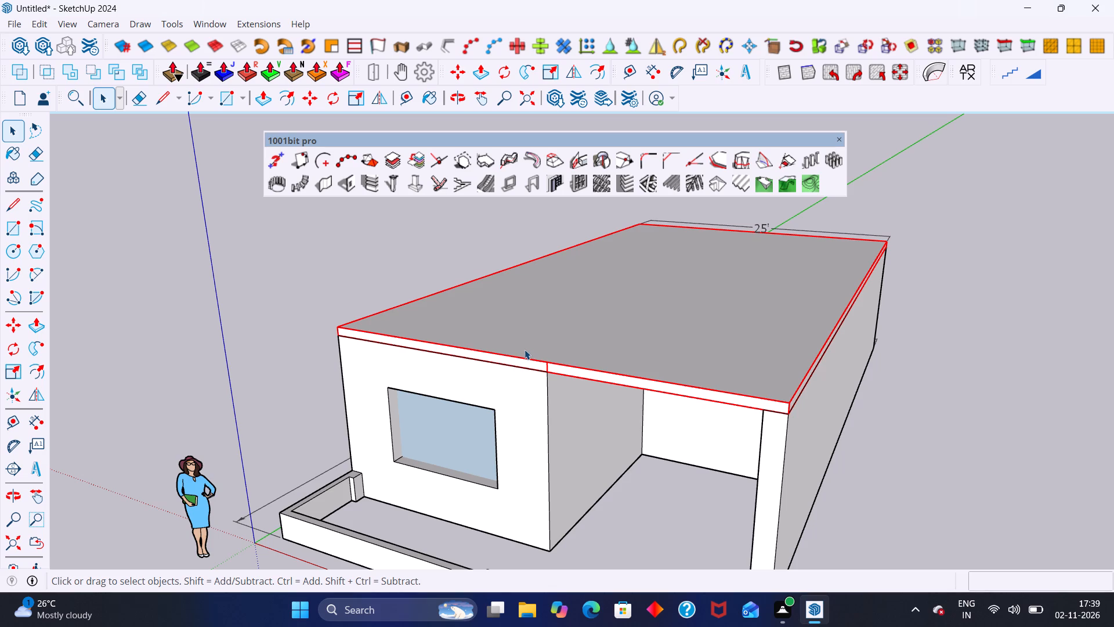
key("ctrl+z")
right_click(525, 349)
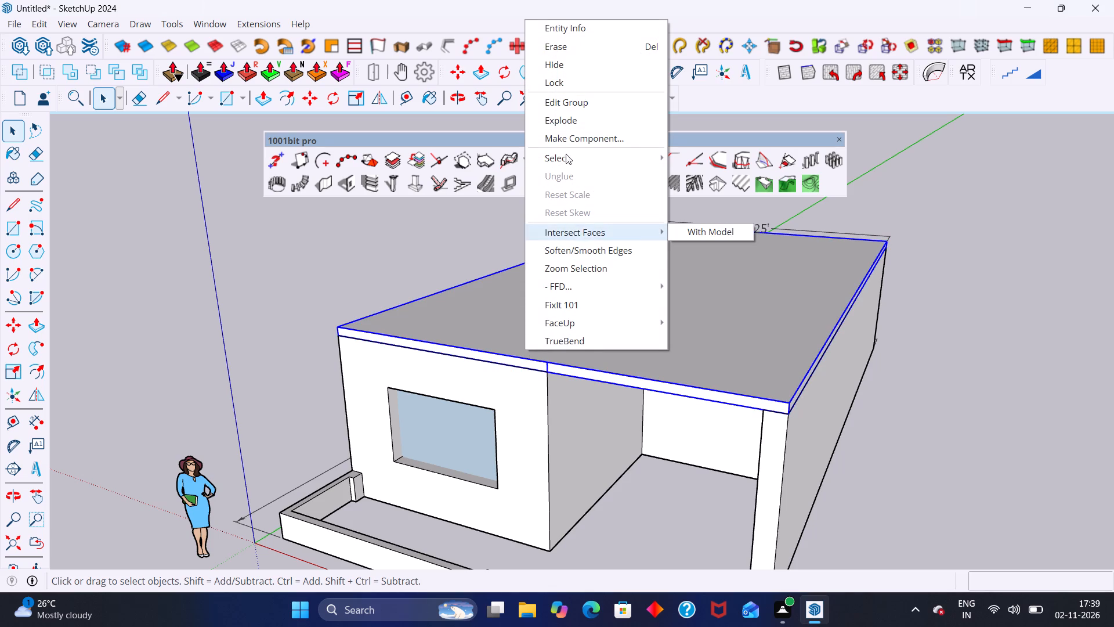
left_click(563, 70)
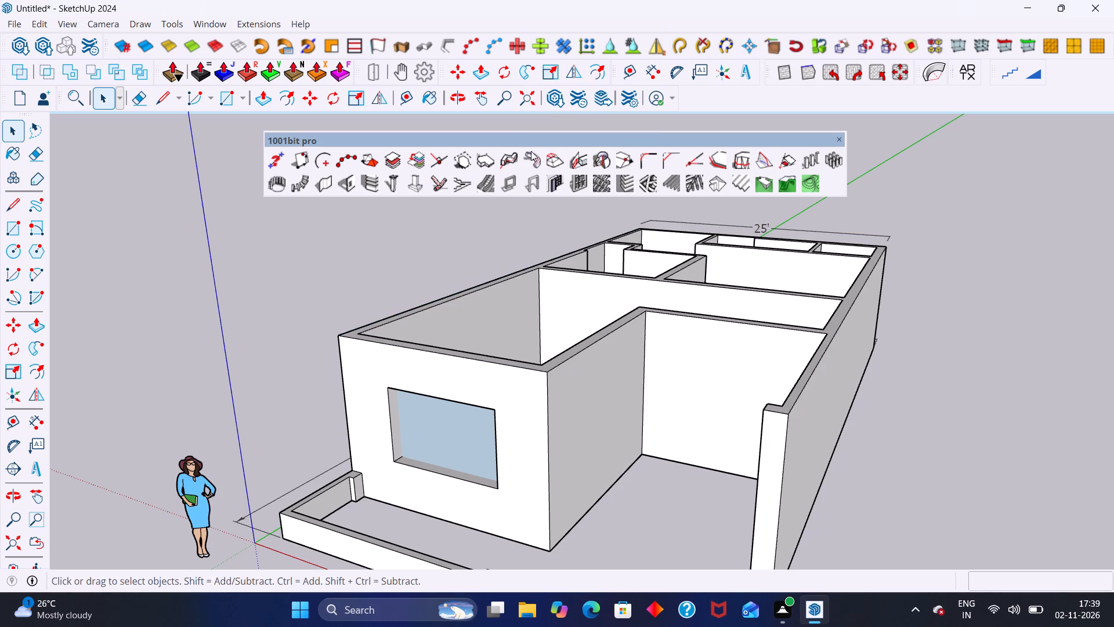
Delete the back, top and one side face of the window recess protruding into the front room.
middle_click_drag(426, 294, 103, 439)
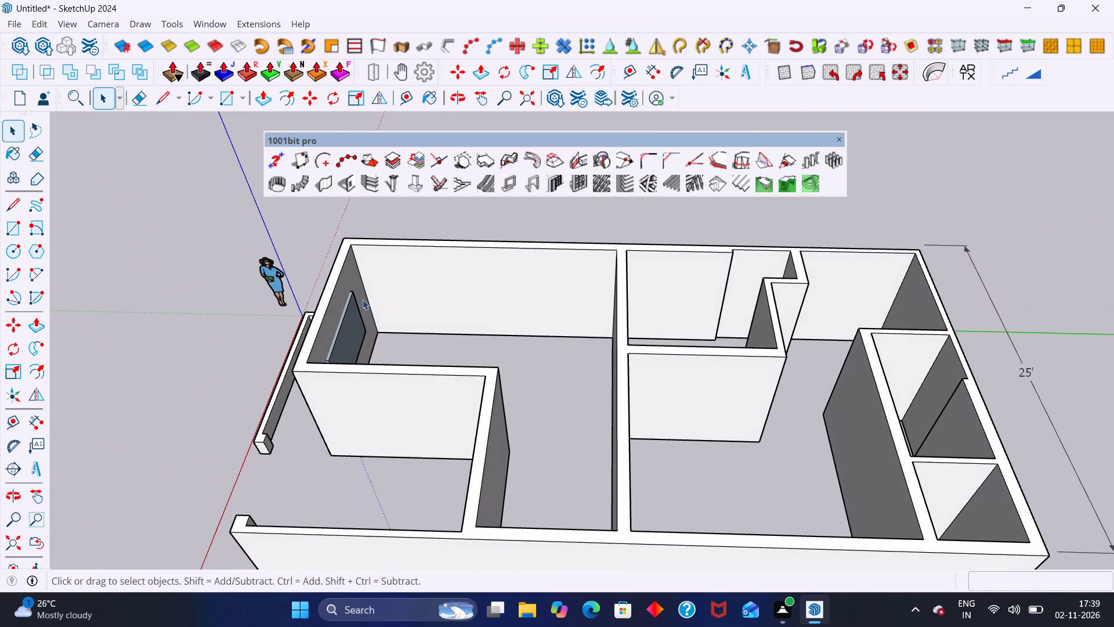
scroll(398, 301, "up", 9)
left_click(301, 362)
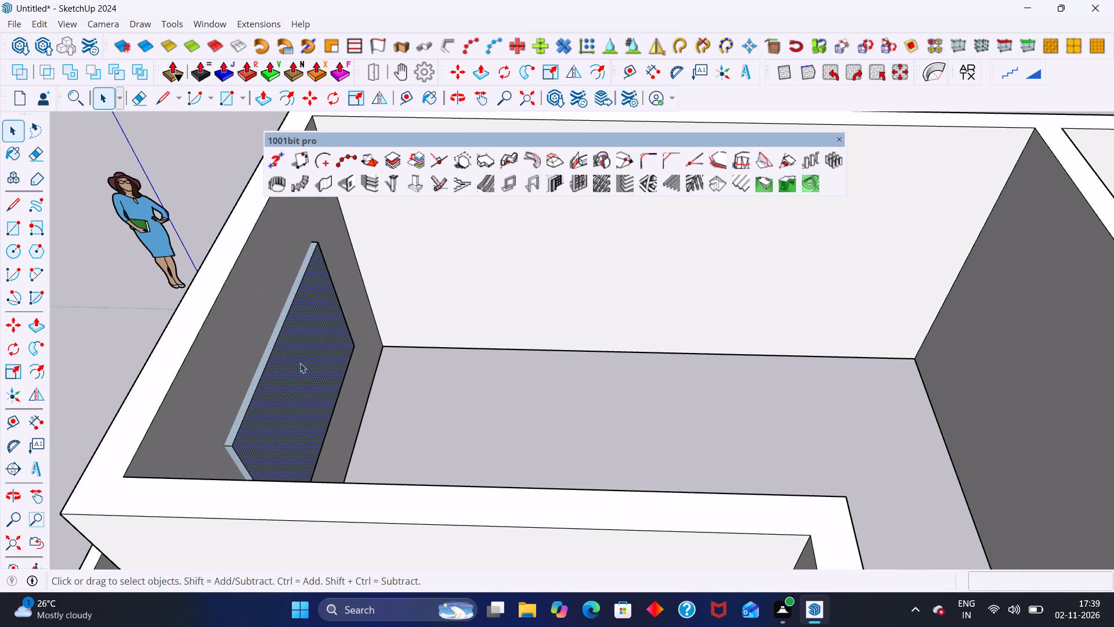
key("Delete")
left_click(273, 348)
key("Delete")
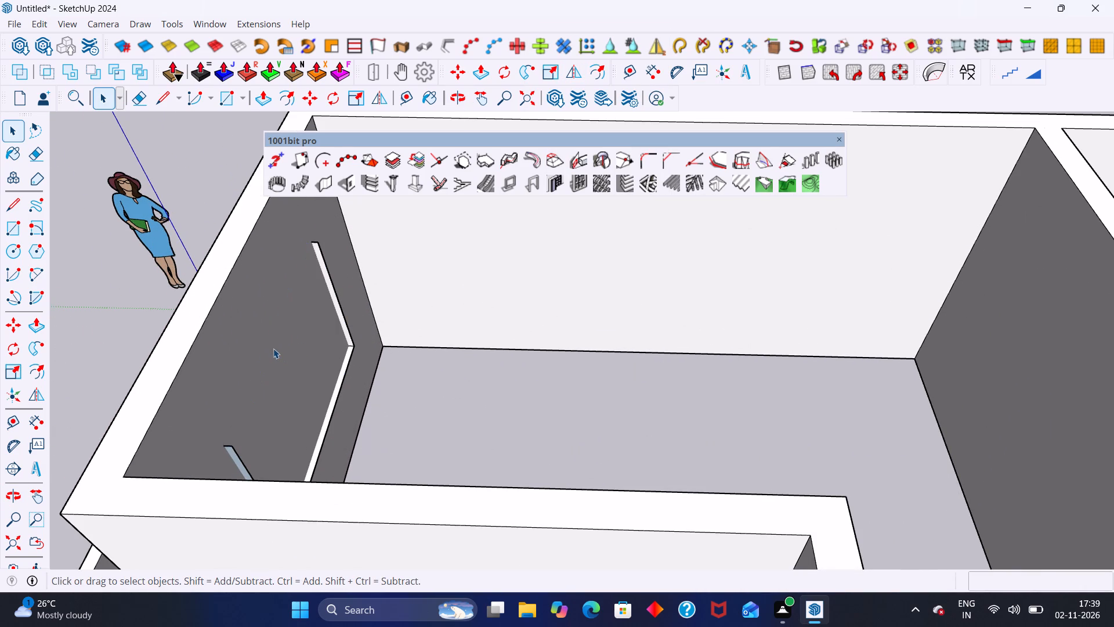
left_click(327, 276)
key("Delete")
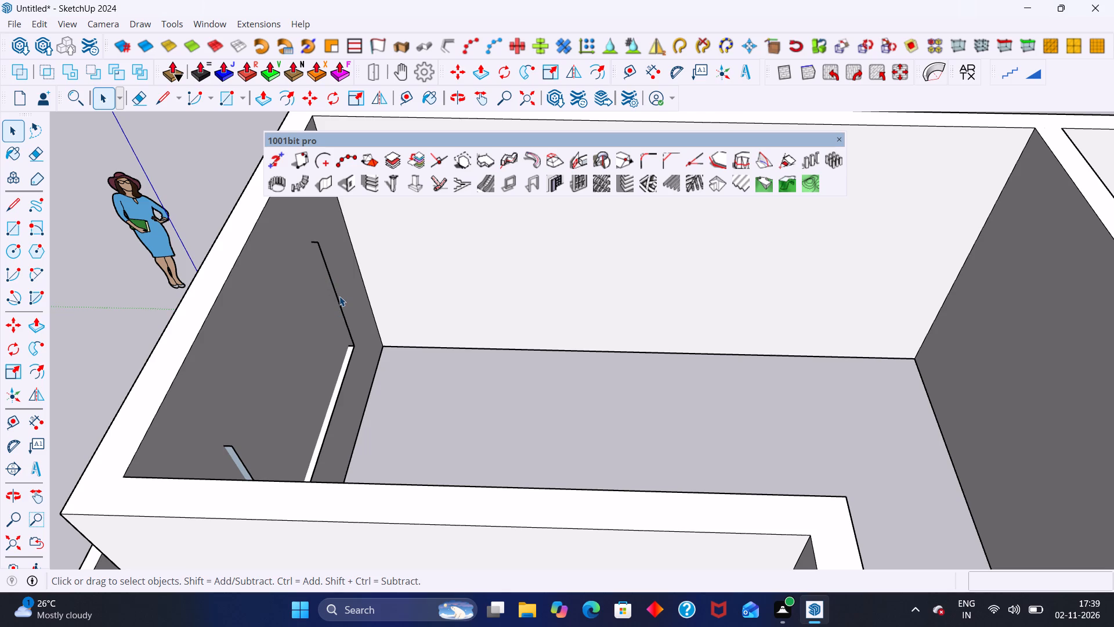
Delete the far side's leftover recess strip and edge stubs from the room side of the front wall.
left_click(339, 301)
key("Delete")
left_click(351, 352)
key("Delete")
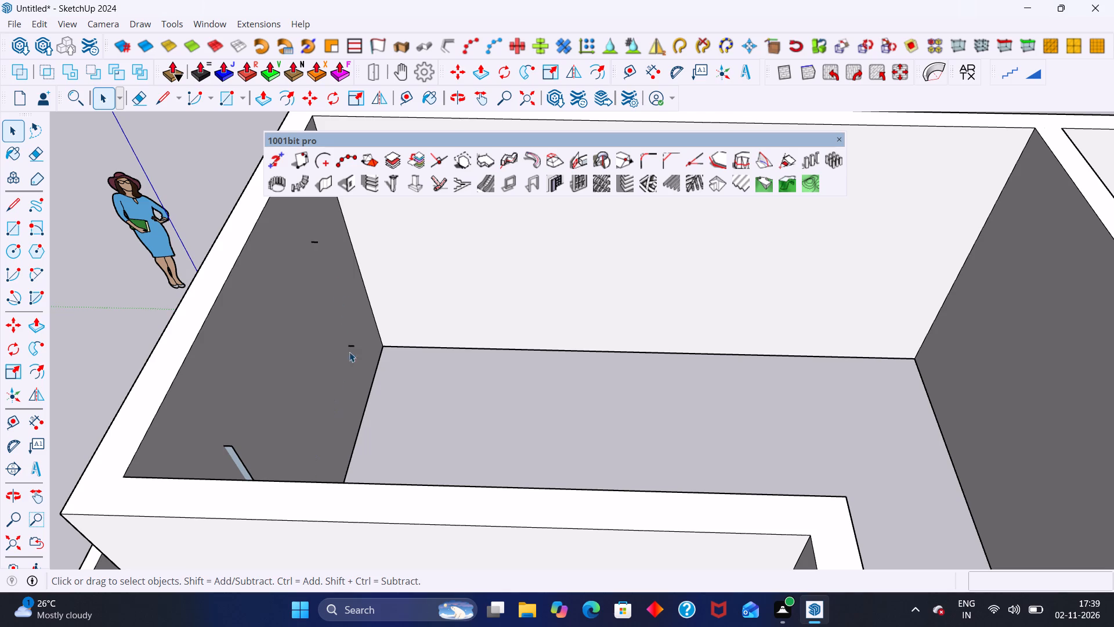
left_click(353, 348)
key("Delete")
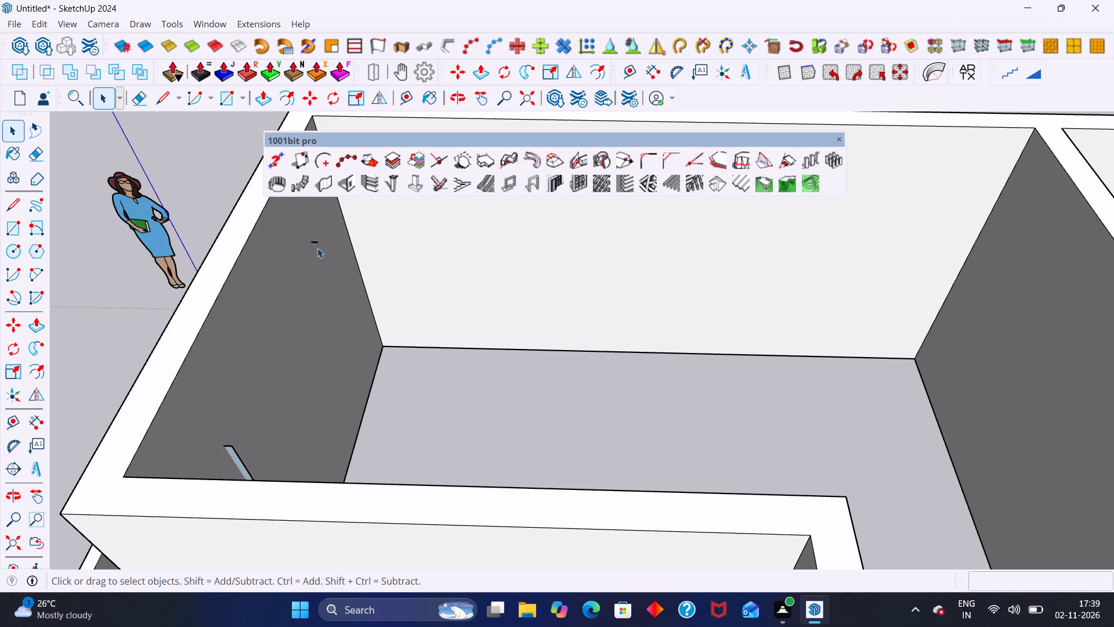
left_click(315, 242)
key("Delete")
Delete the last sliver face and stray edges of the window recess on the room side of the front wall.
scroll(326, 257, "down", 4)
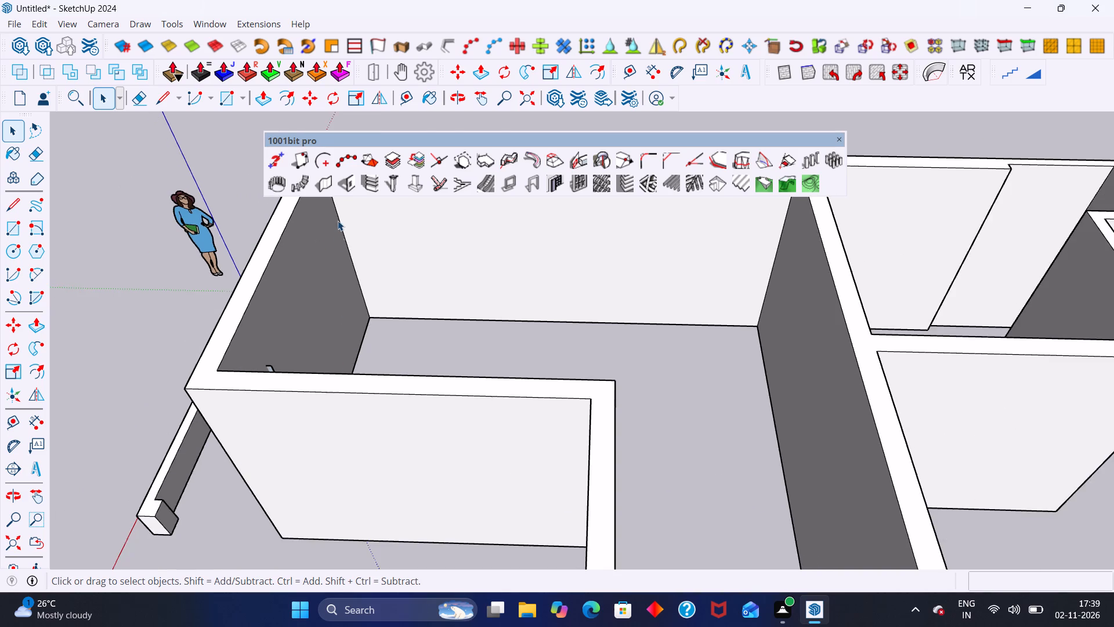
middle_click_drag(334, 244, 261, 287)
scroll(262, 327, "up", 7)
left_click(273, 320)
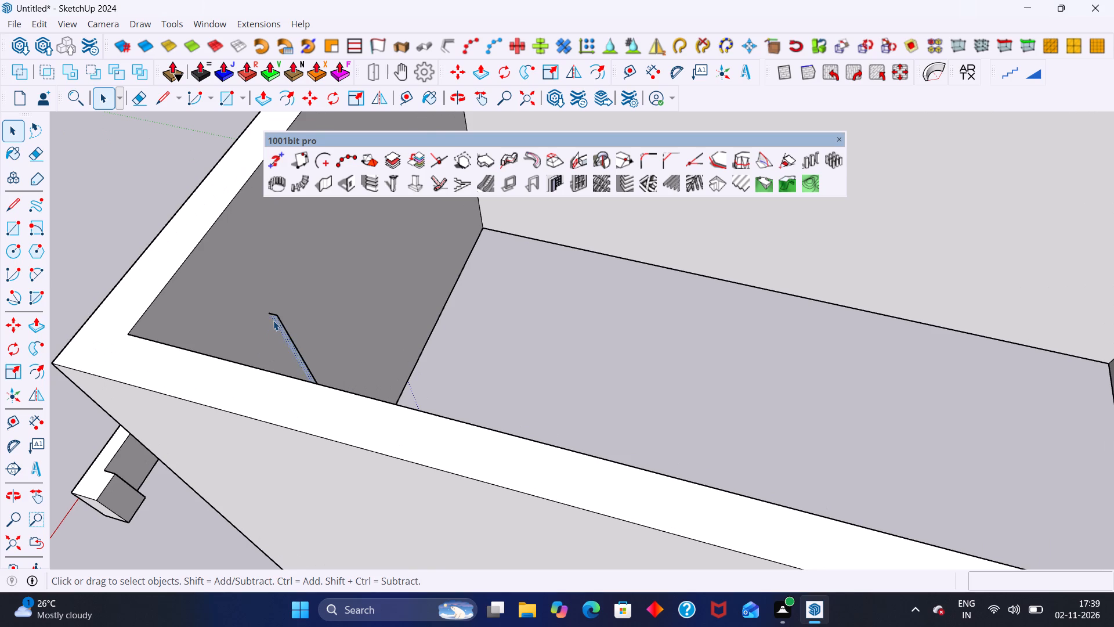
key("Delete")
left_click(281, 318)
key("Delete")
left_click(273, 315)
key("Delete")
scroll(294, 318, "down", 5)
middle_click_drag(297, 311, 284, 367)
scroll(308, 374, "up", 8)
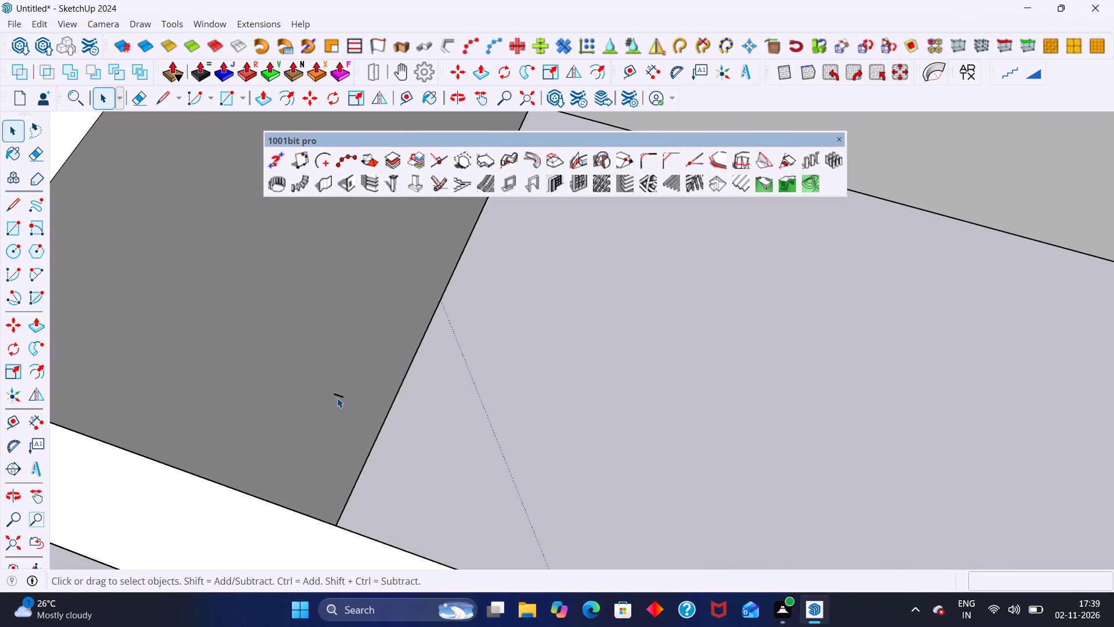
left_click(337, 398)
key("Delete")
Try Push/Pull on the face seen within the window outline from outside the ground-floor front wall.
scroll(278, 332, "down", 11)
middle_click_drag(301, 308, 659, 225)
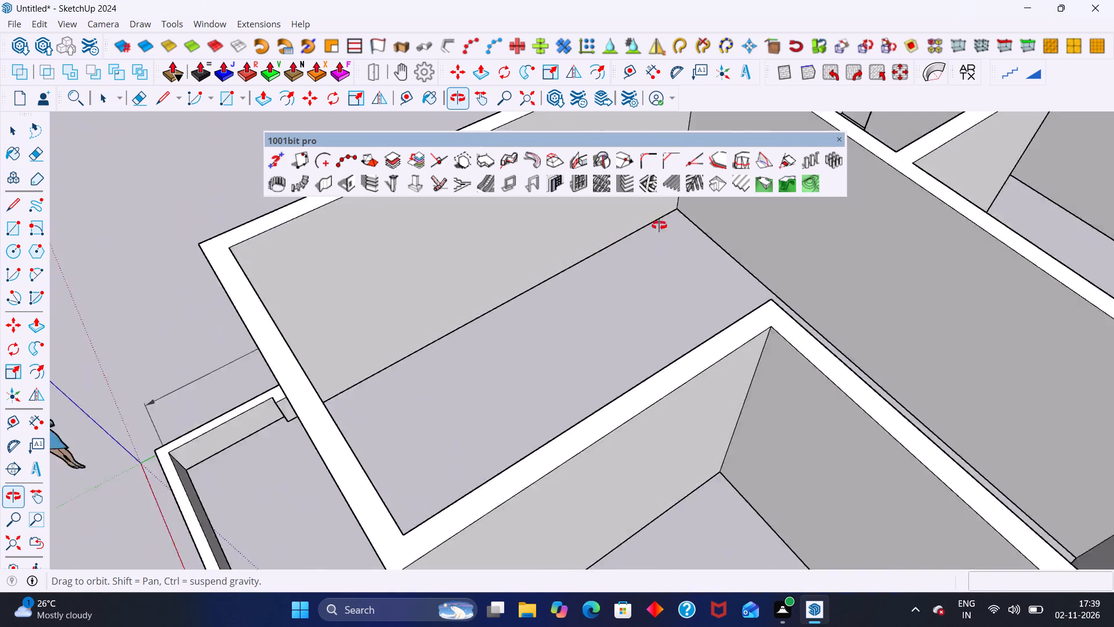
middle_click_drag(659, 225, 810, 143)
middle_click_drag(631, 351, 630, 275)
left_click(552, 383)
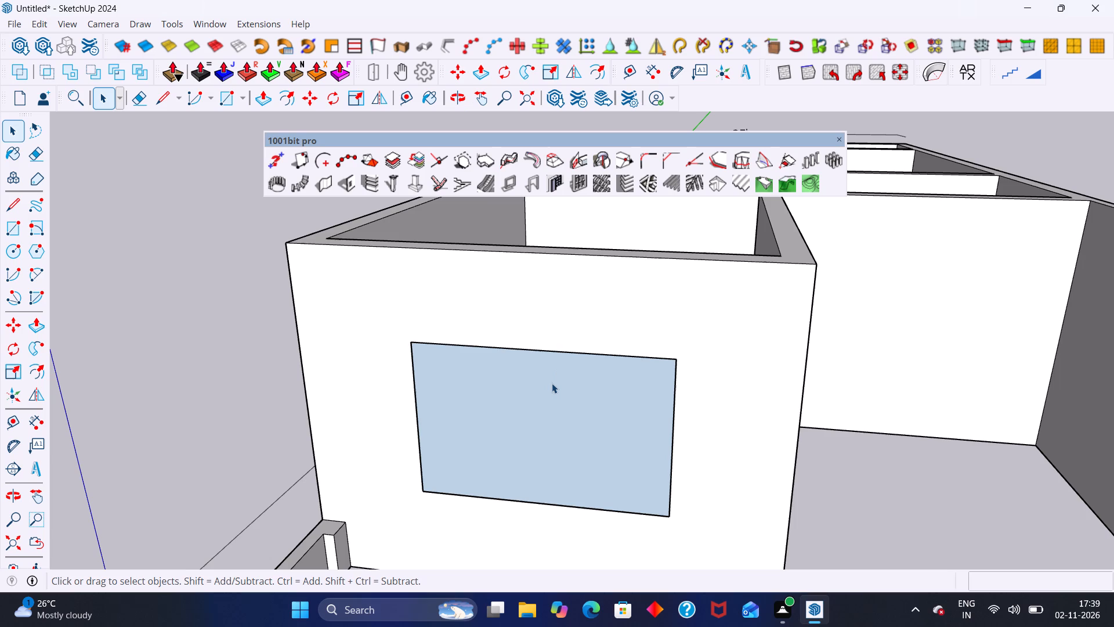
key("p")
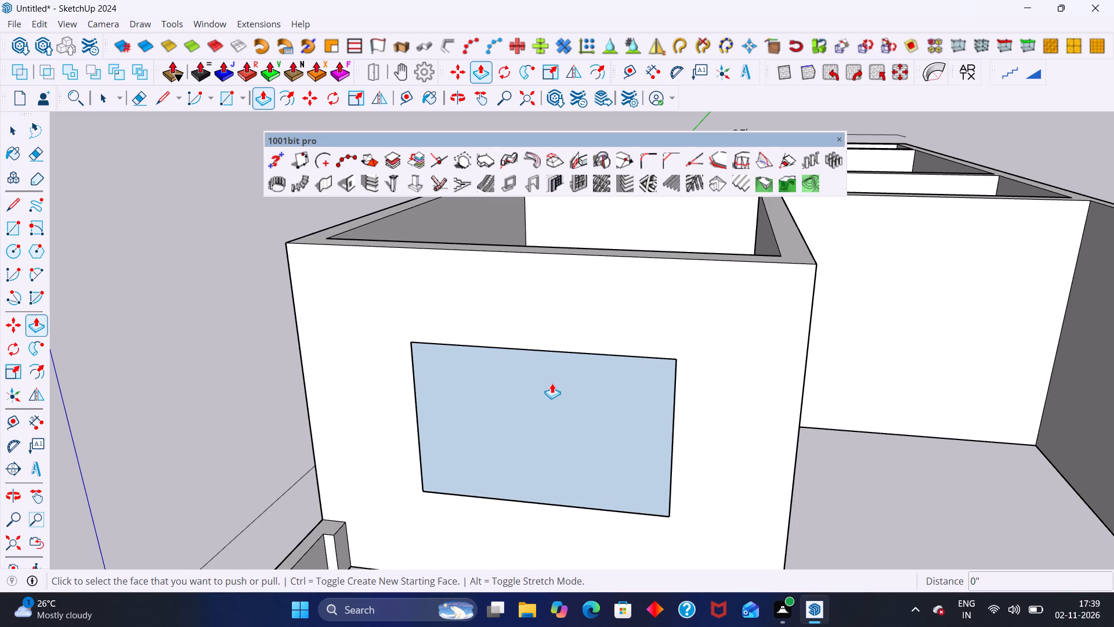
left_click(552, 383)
Undo the recess clean-up, the hiding of the slab and upper storey, and the window push, back to the flat window rectangle.
key("ctrl+z")
key("ctrl+z")
key("ctrl+z")
key("ctrl+z")
key("ctrl+z")
key("ctrl+z")
key("ctrl+z")
key("ctrl+z")
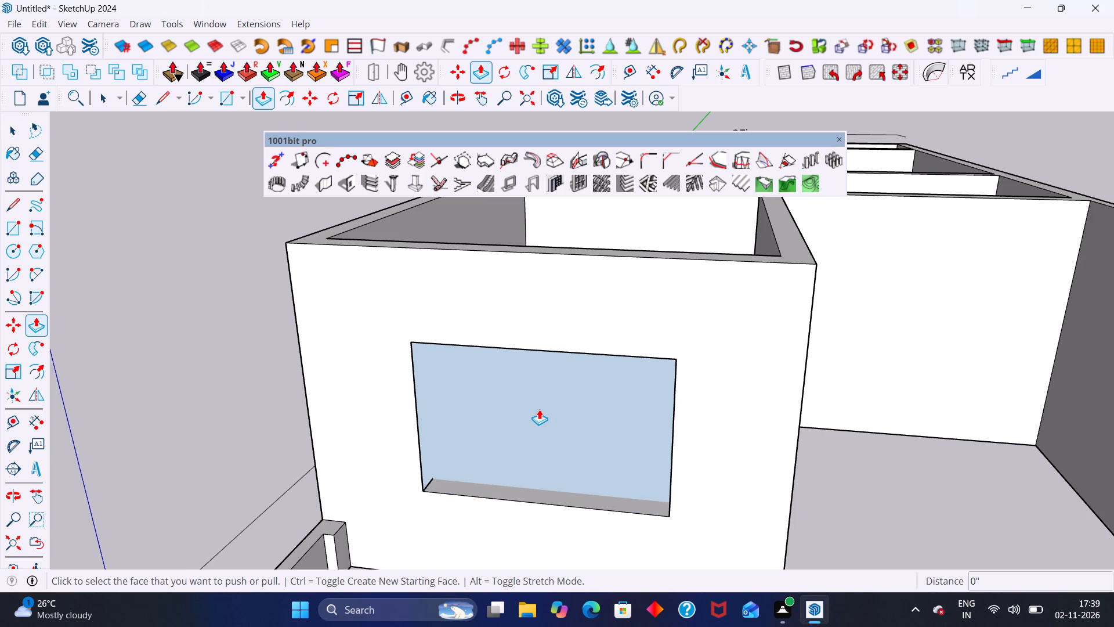
key("ctrl+z")
key("ctrl+z")
key("ctrl+z")
key("ctrl+z")
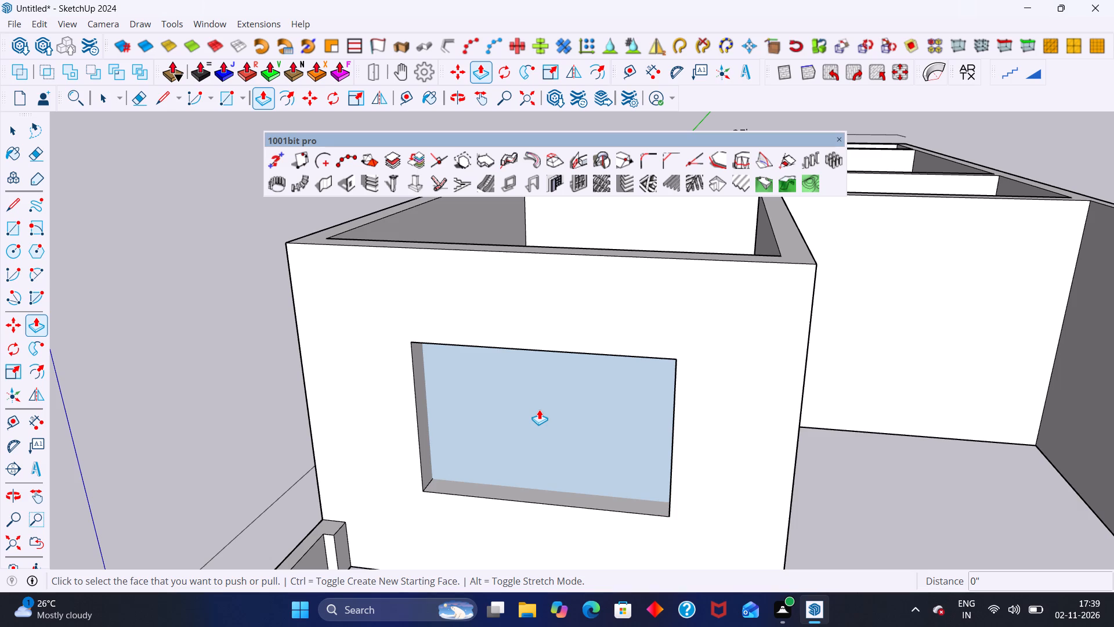
key("ctrl+z")
key("ctrl+z")
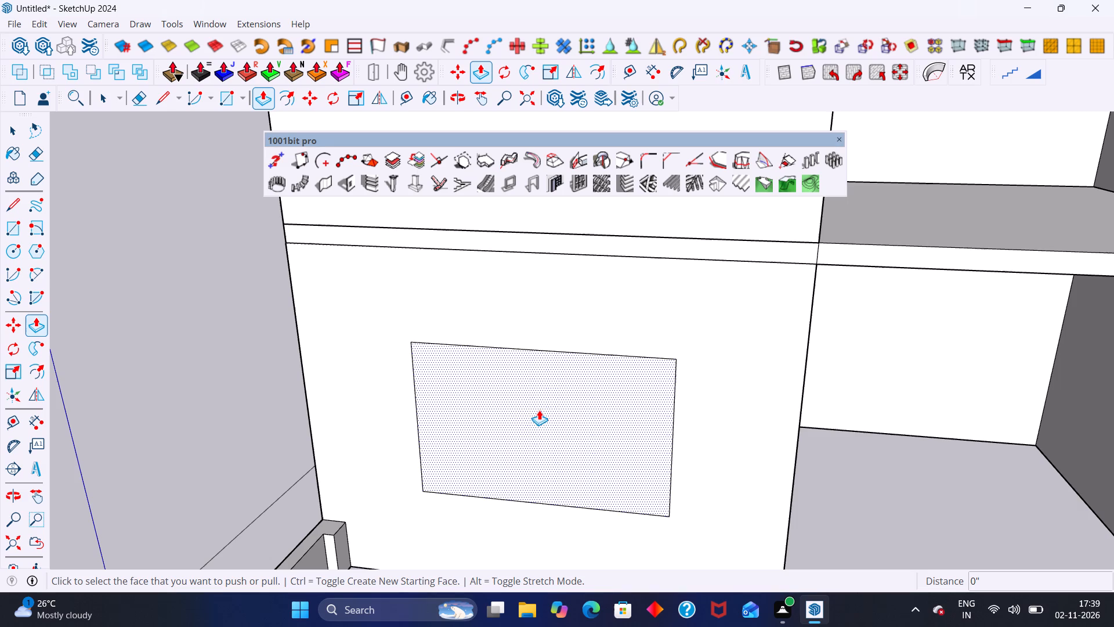
Delete the window rectangle's face and edges from the ground-floor front wall.
left_click(523, 415)
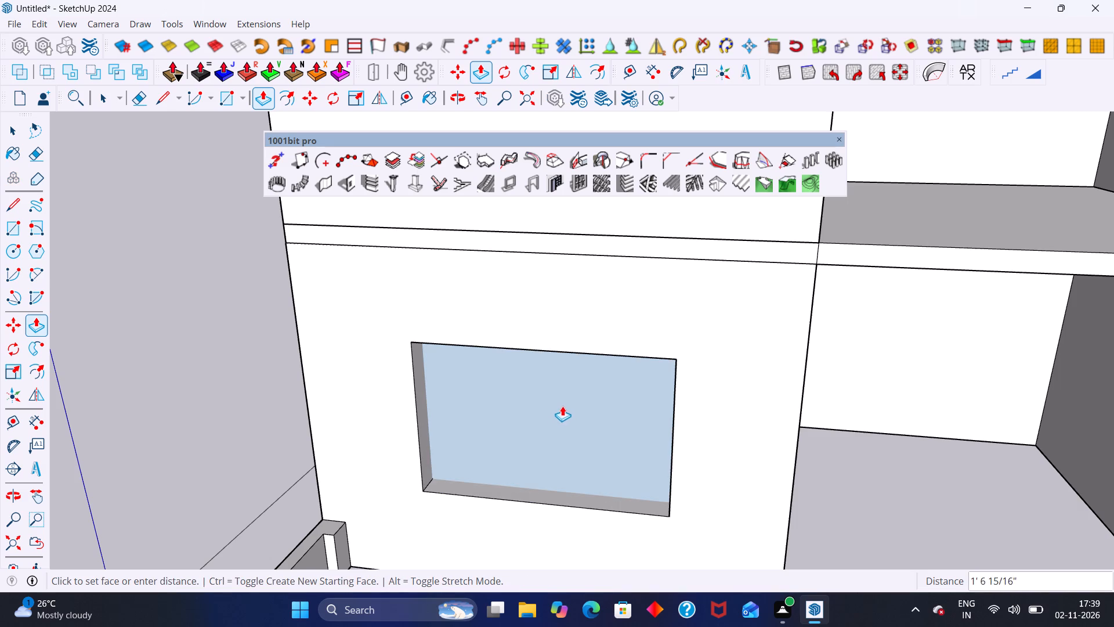
key("space")
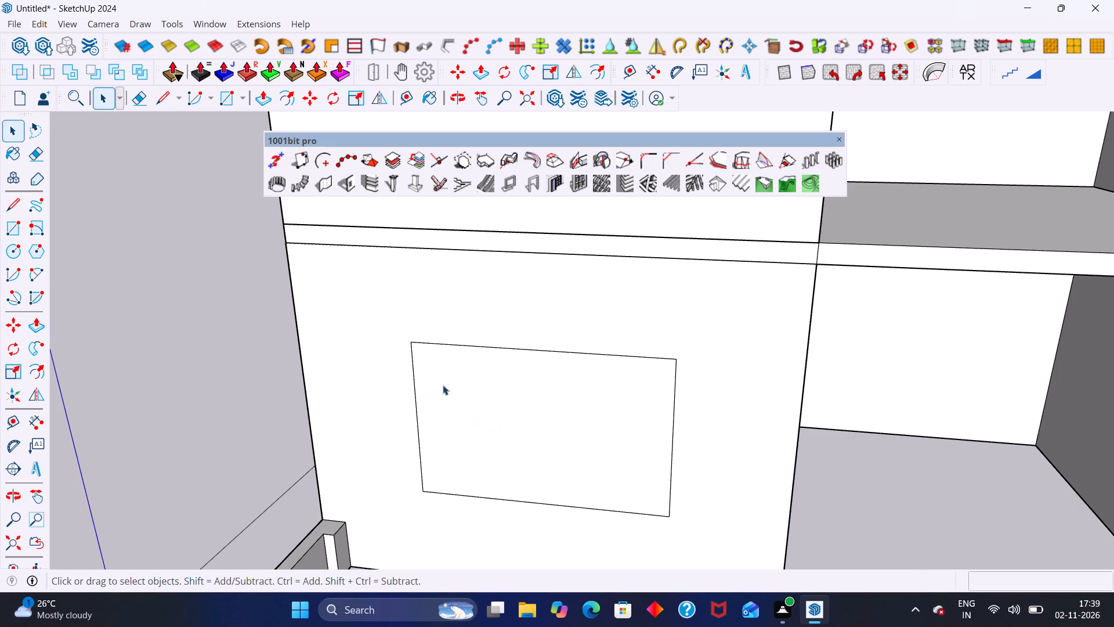
triple_click(489, 360)
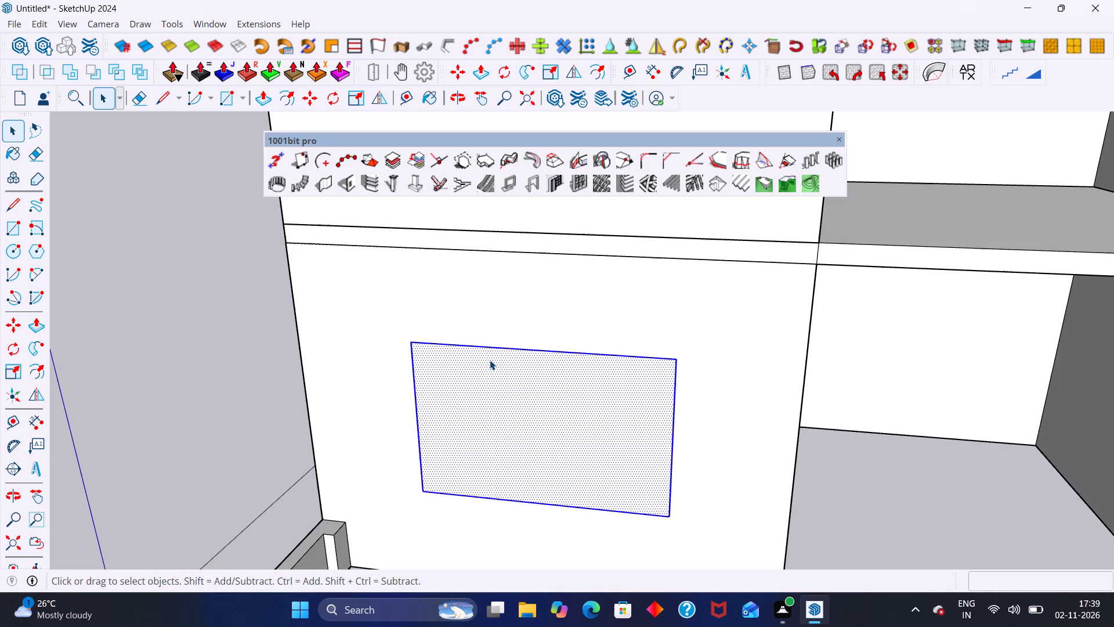
key("Delete")
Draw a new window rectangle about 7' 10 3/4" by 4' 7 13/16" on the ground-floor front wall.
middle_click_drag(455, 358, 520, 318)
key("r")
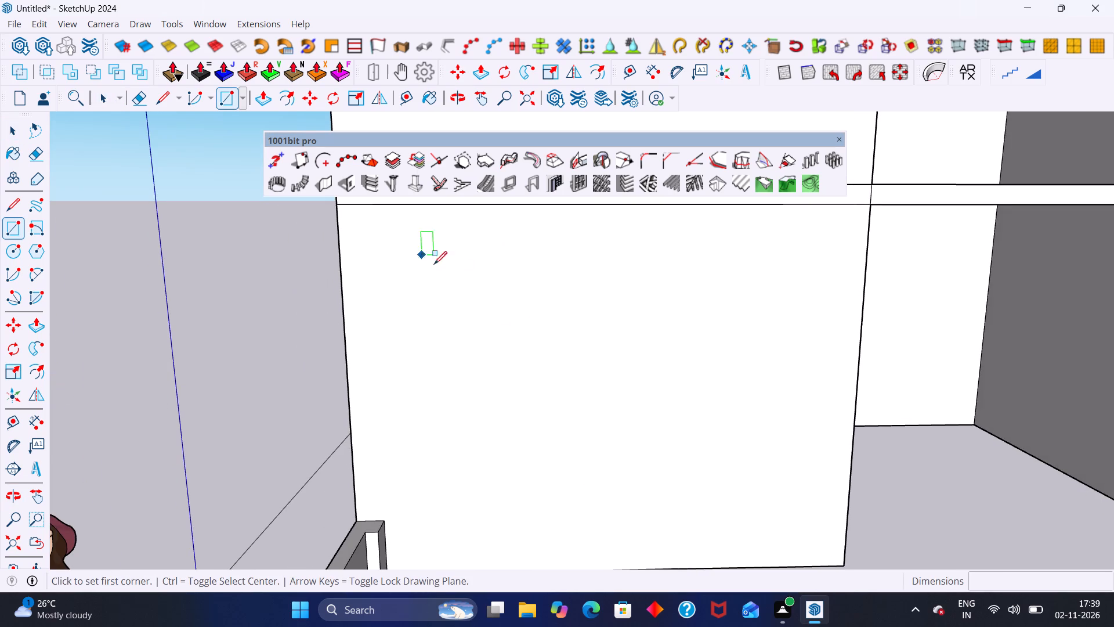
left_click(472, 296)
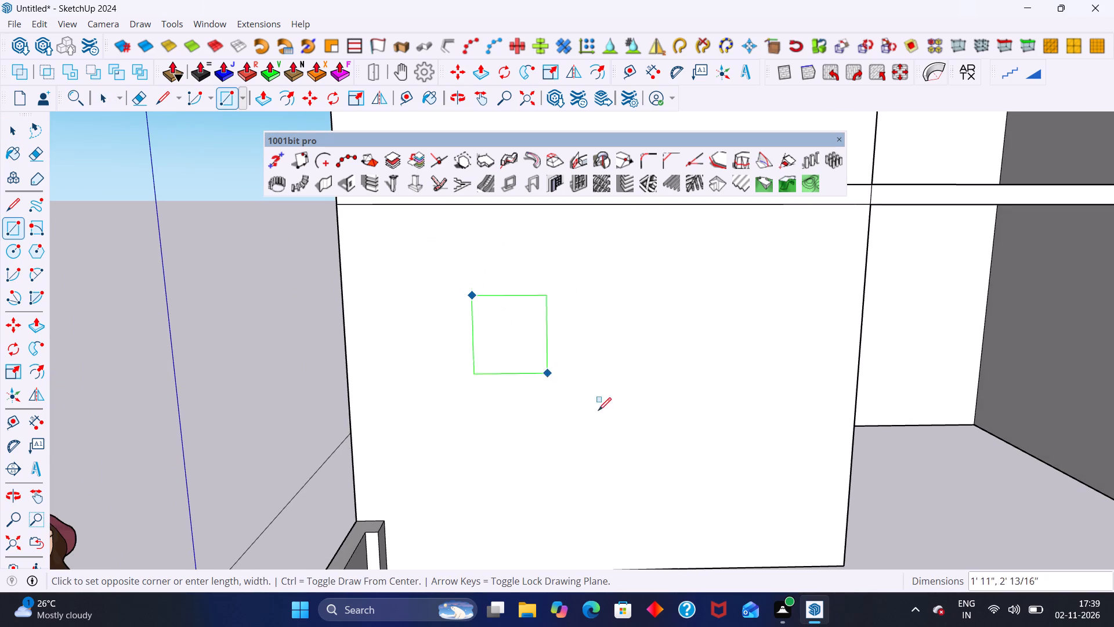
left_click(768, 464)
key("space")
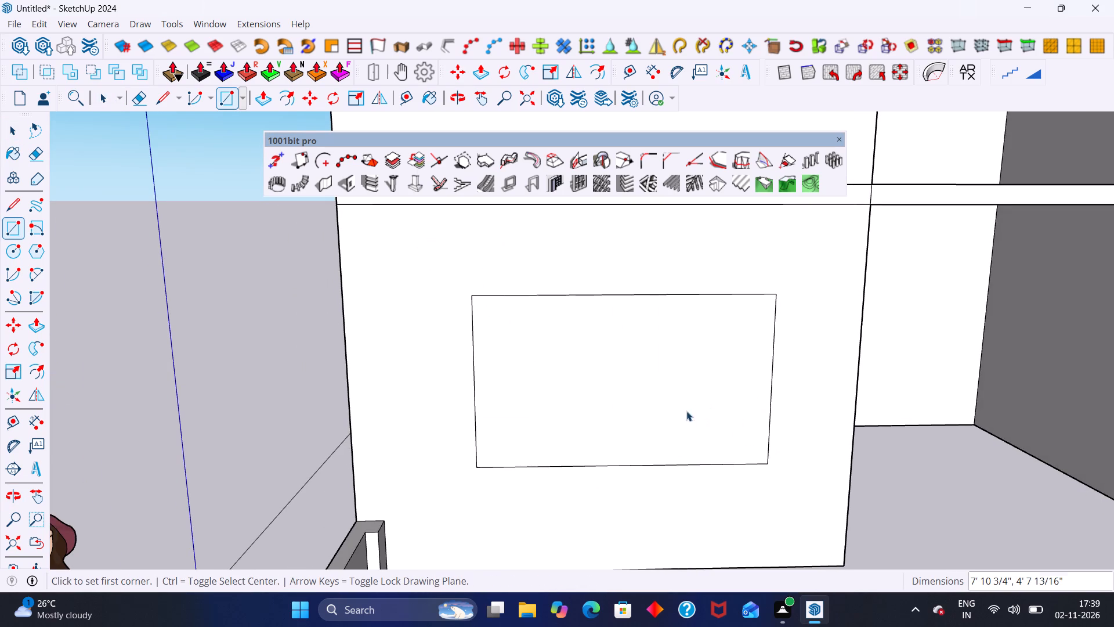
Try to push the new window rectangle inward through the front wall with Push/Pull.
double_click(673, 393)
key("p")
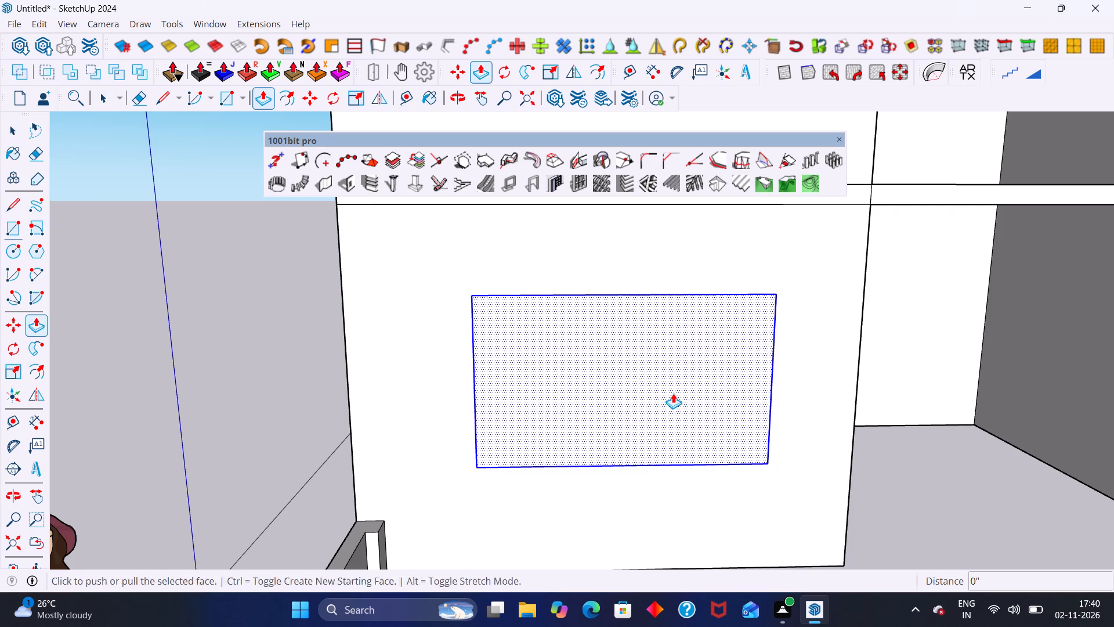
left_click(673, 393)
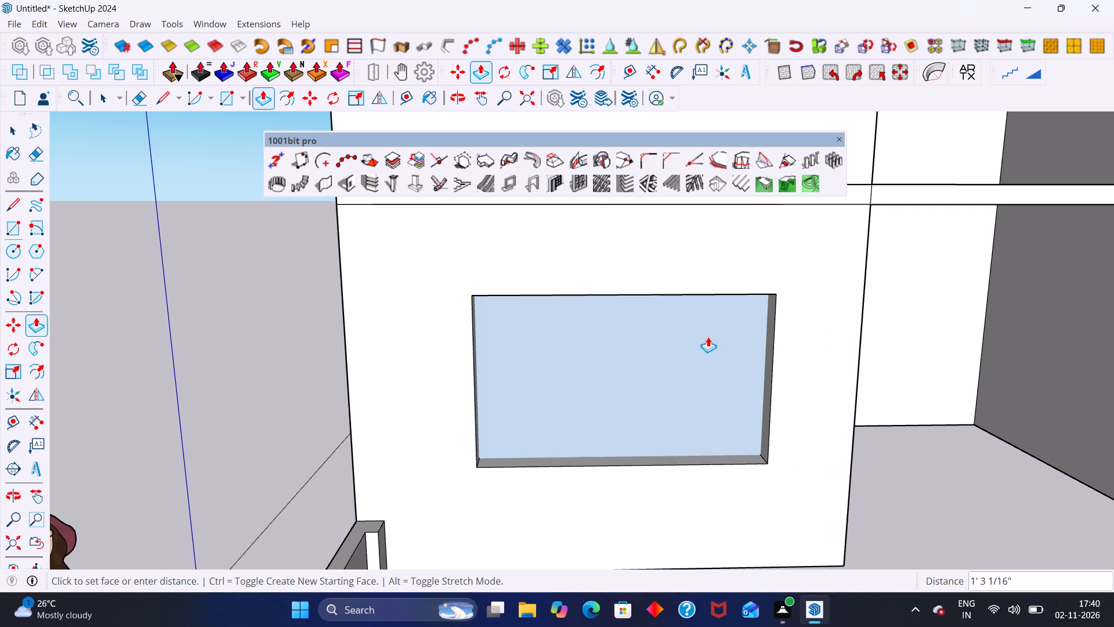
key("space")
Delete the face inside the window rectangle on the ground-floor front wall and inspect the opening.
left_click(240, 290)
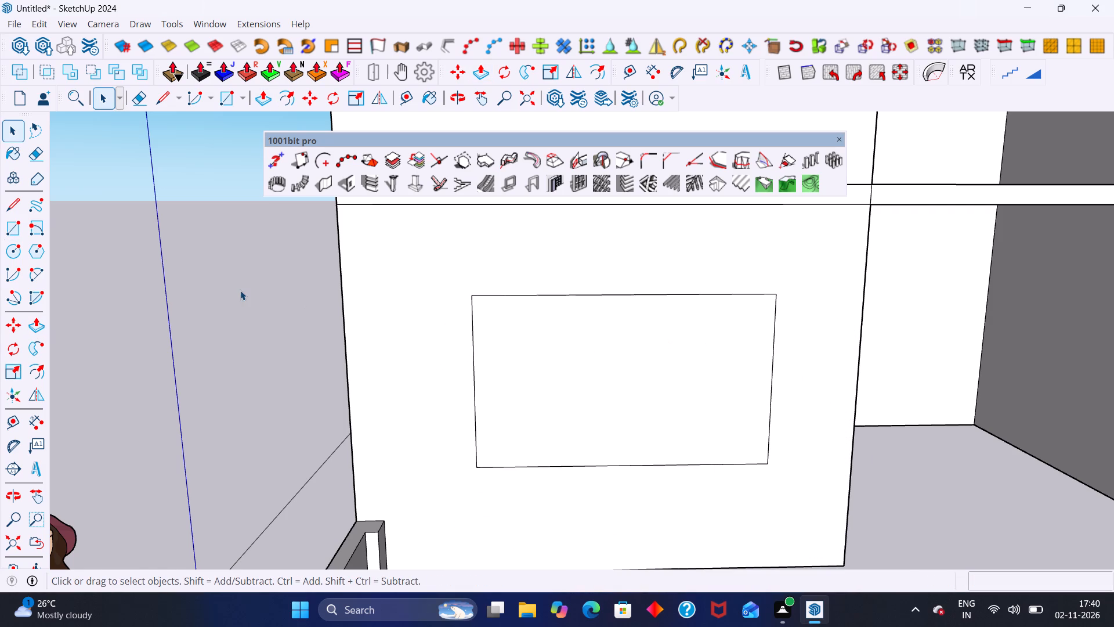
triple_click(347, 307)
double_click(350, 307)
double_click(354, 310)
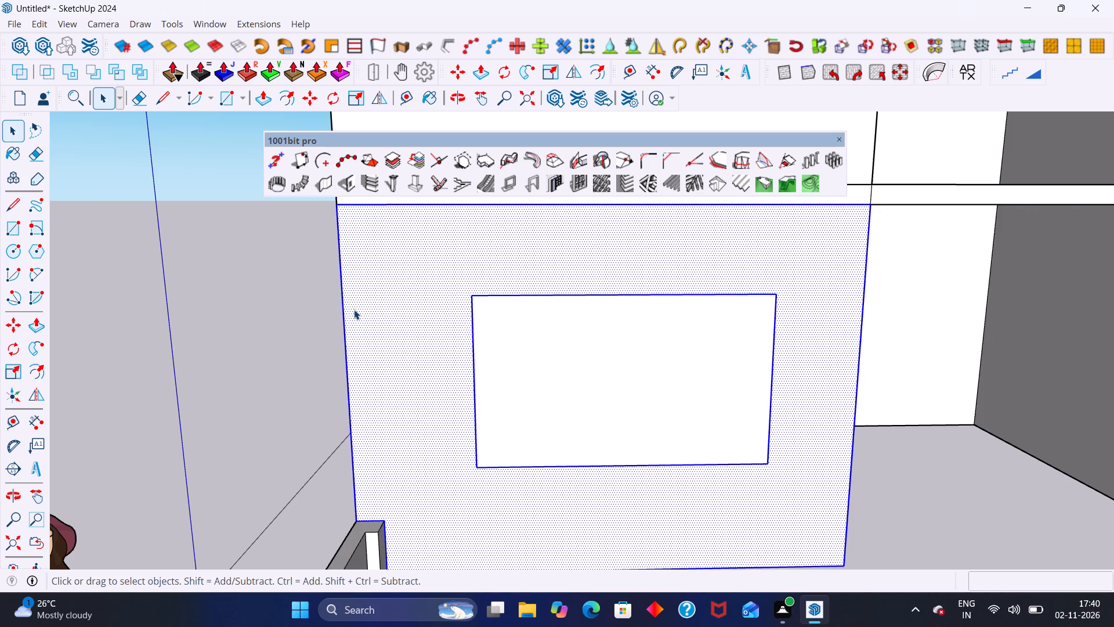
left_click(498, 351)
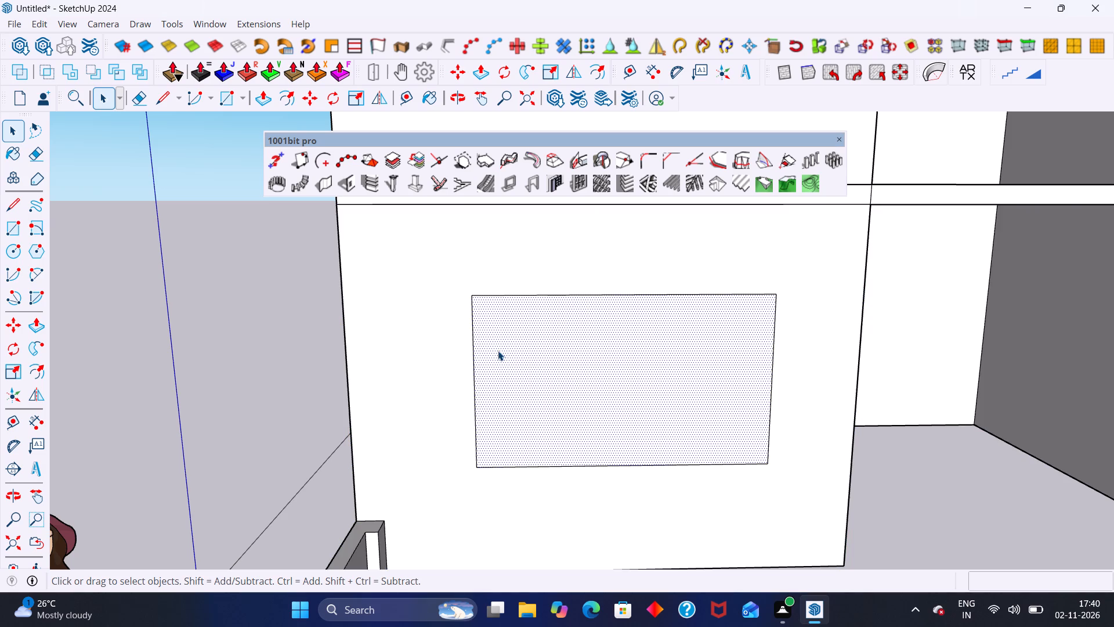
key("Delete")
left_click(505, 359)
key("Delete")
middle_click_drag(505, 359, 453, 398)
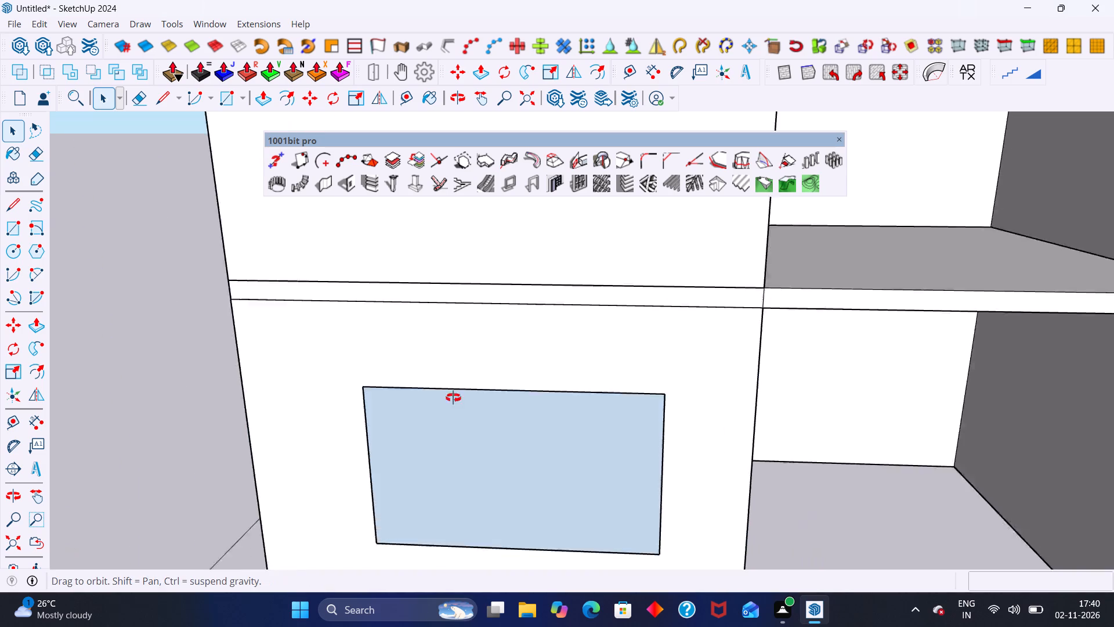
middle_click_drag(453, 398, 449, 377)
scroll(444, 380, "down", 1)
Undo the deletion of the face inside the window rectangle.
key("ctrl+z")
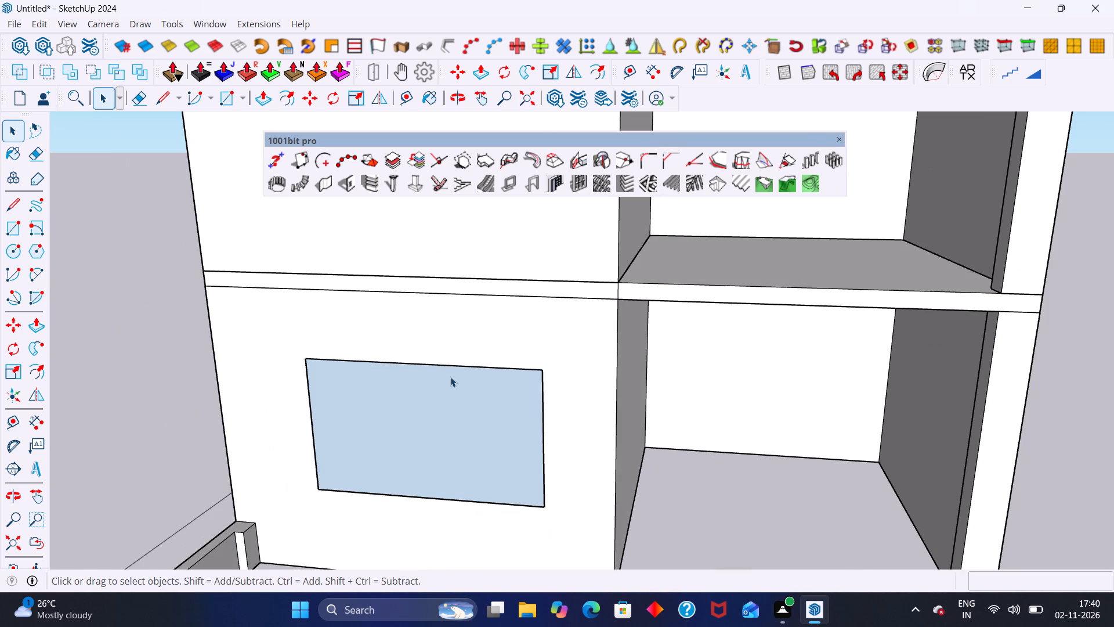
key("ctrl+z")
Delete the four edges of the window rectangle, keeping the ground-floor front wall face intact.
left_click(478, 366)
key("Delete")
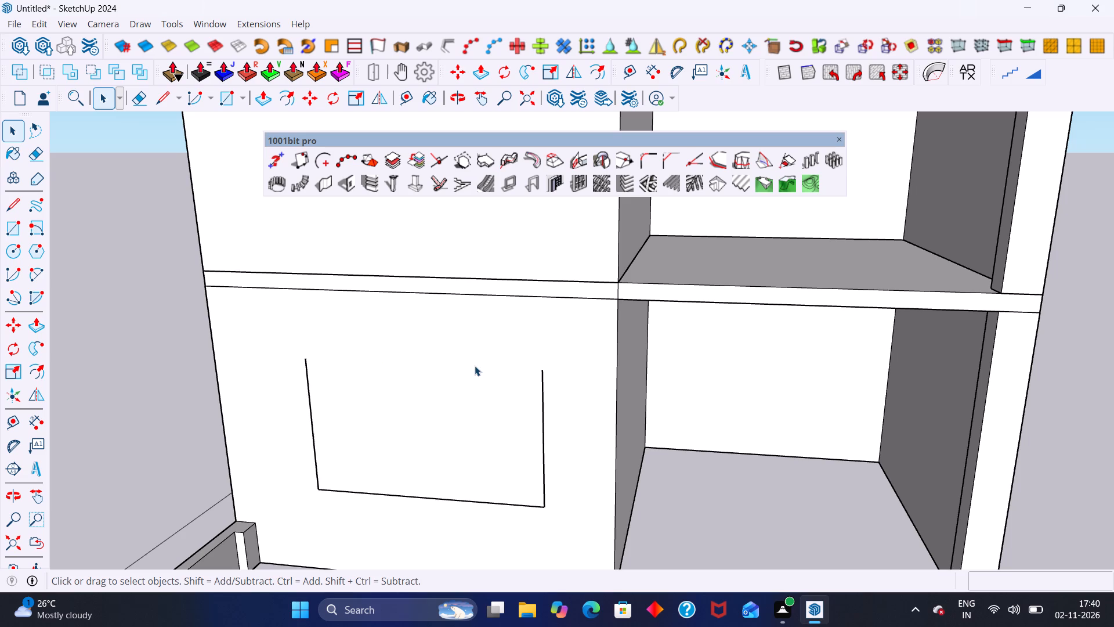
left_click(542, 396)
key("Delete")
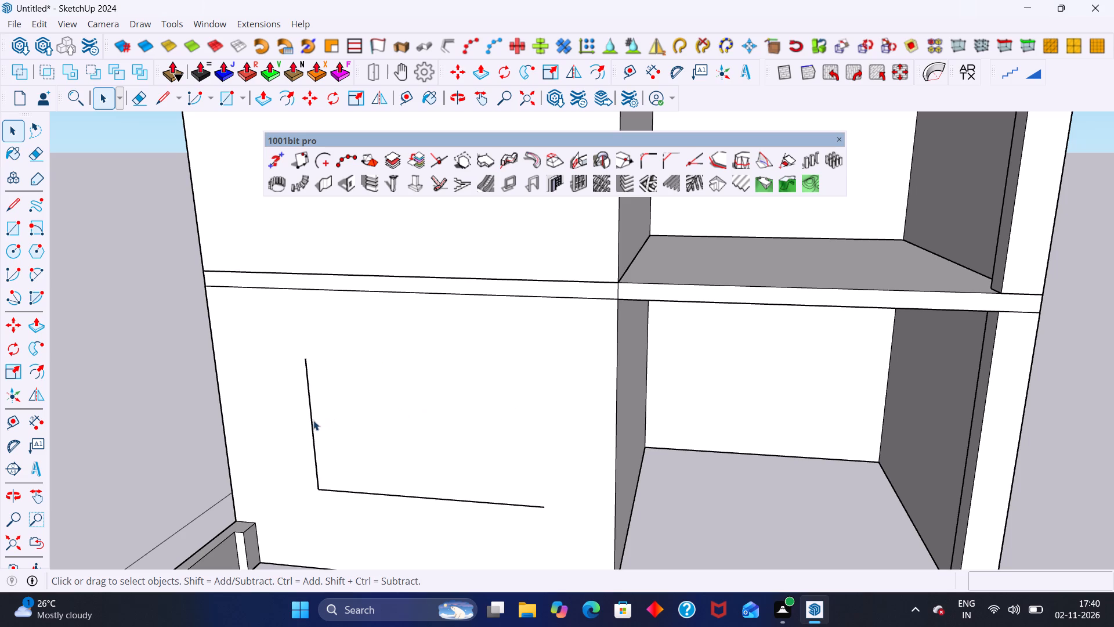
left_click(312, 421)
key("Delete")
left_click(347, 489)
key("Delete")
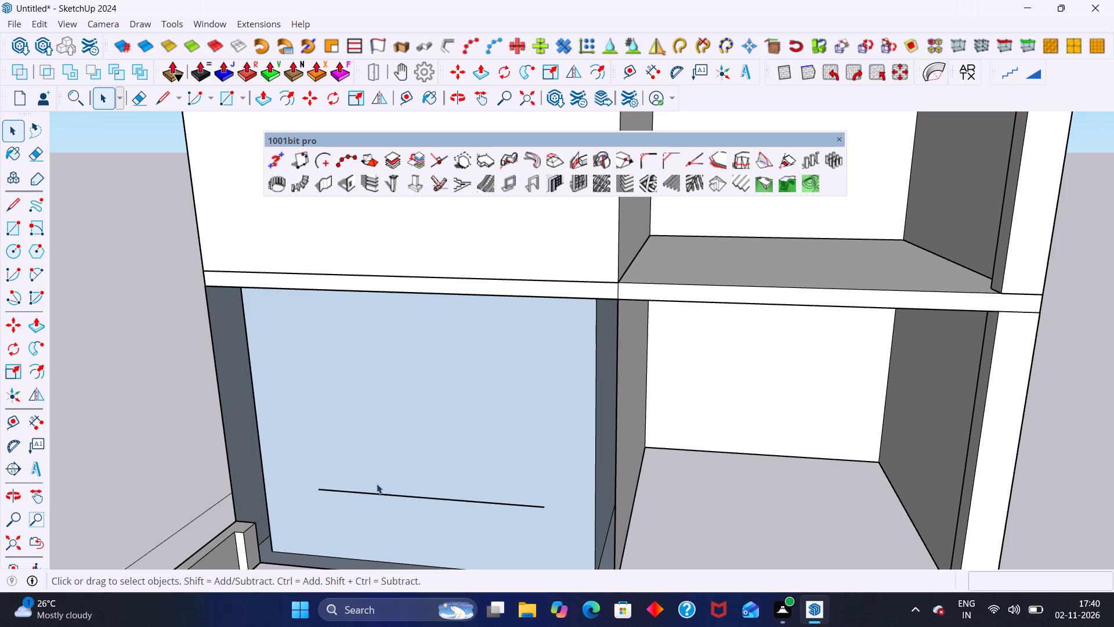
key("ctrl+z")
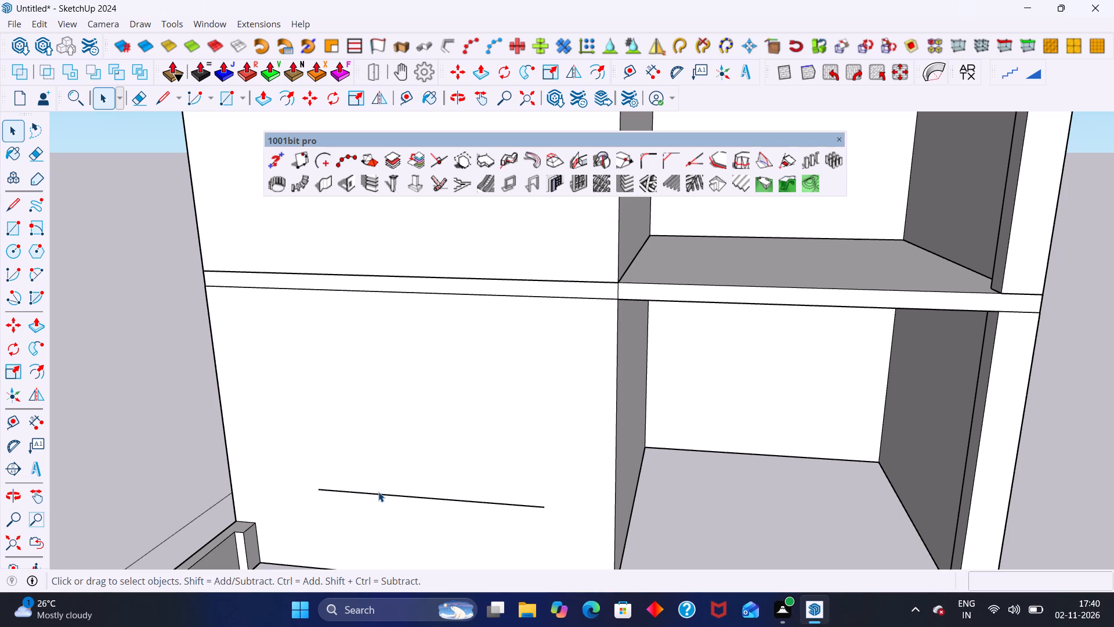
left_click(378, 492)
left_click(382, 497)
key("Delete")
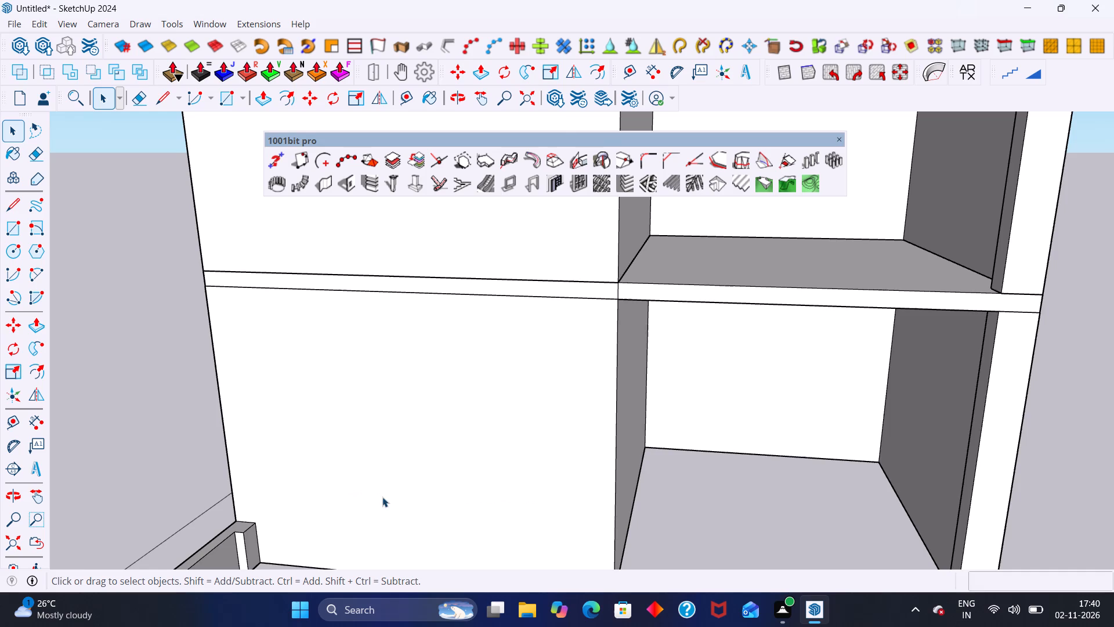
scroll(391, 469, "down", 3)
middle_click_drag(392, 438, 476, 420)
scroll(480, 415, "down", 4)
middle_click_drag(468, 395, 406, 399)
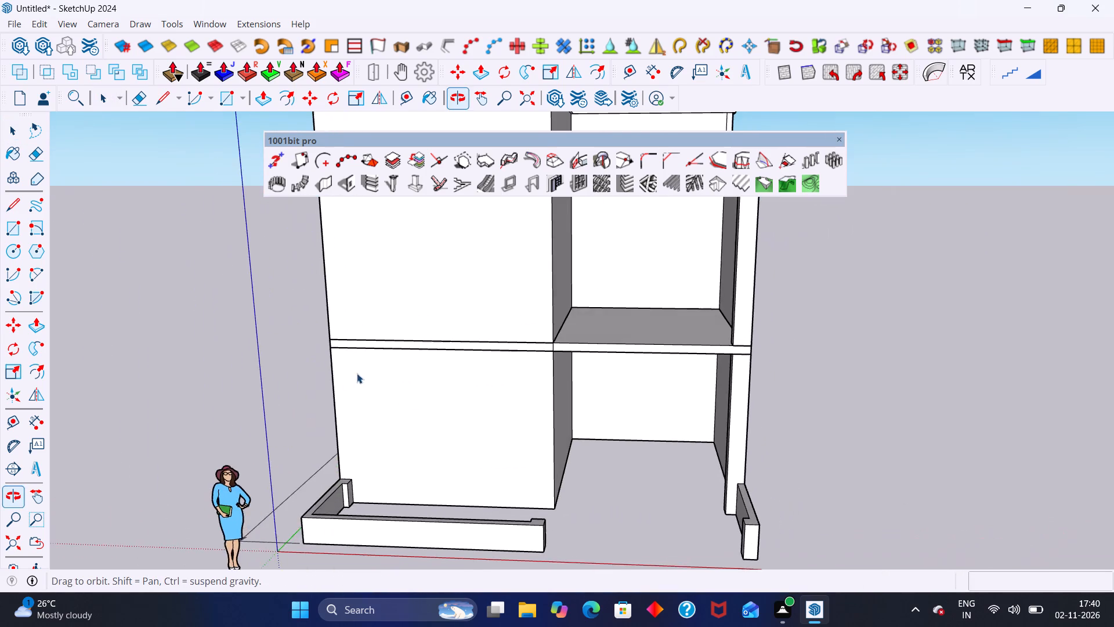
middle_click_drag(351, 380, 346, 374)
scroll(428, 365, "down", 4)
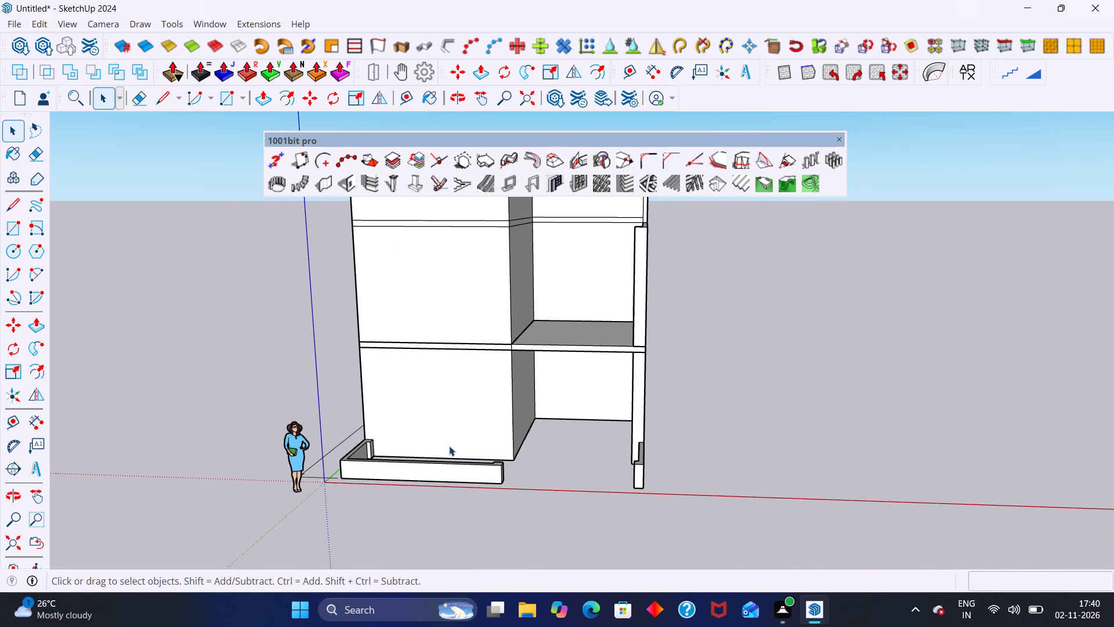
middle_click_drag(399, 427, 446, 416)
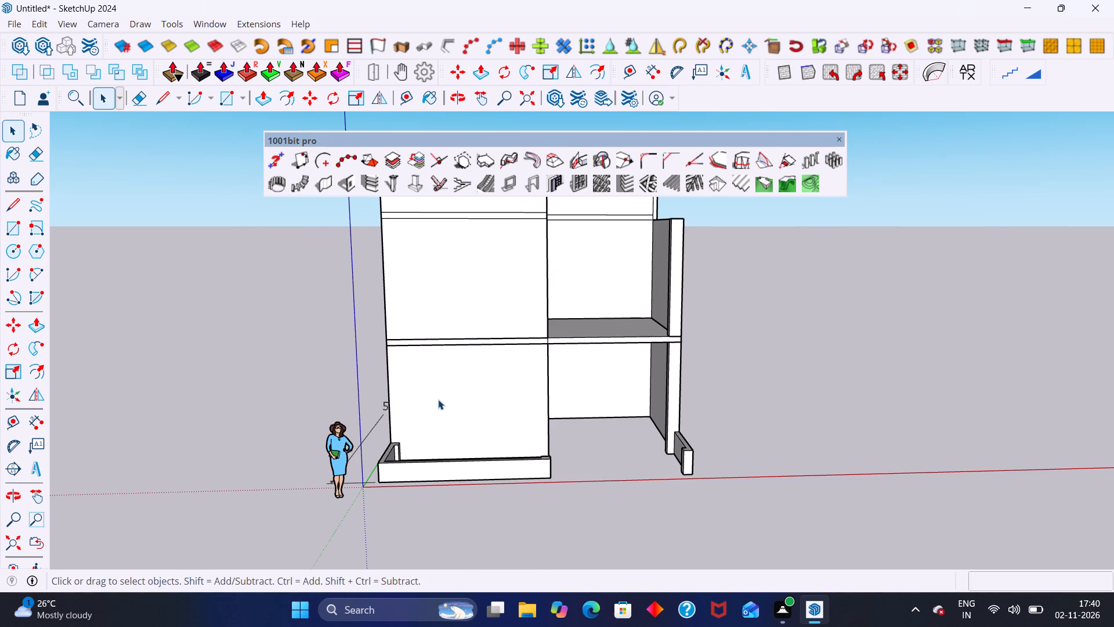
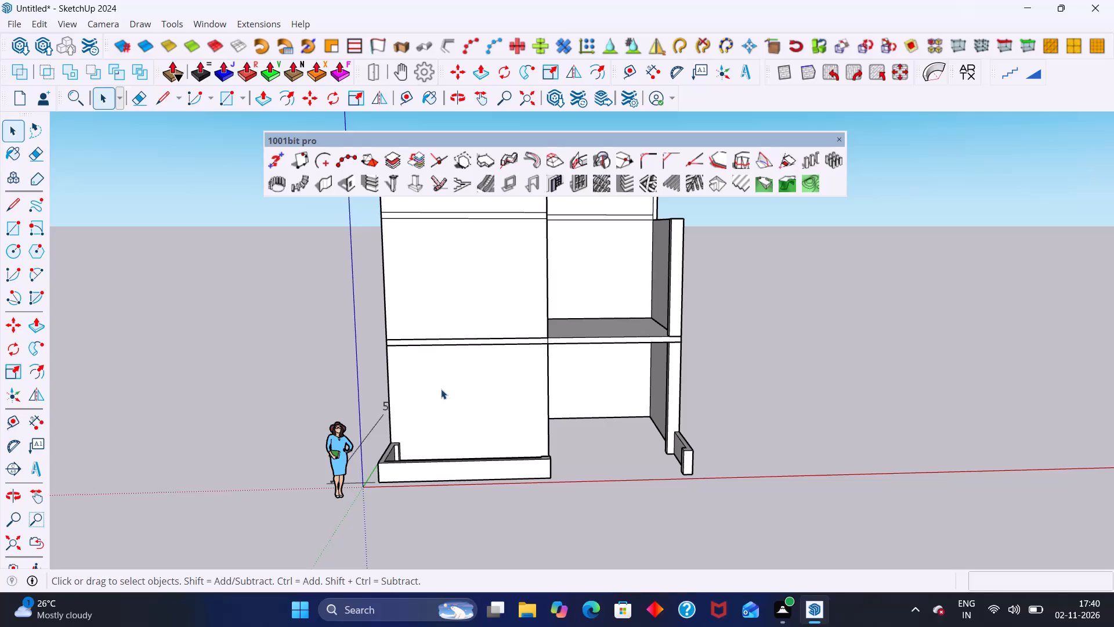
Draw a rectangle about 8' 6" by 5' 5" on the ground-floor front wall of the left bay.
scroll(486, 337, "up", 2)
middle_click_drag(442, 307, 436, 354)
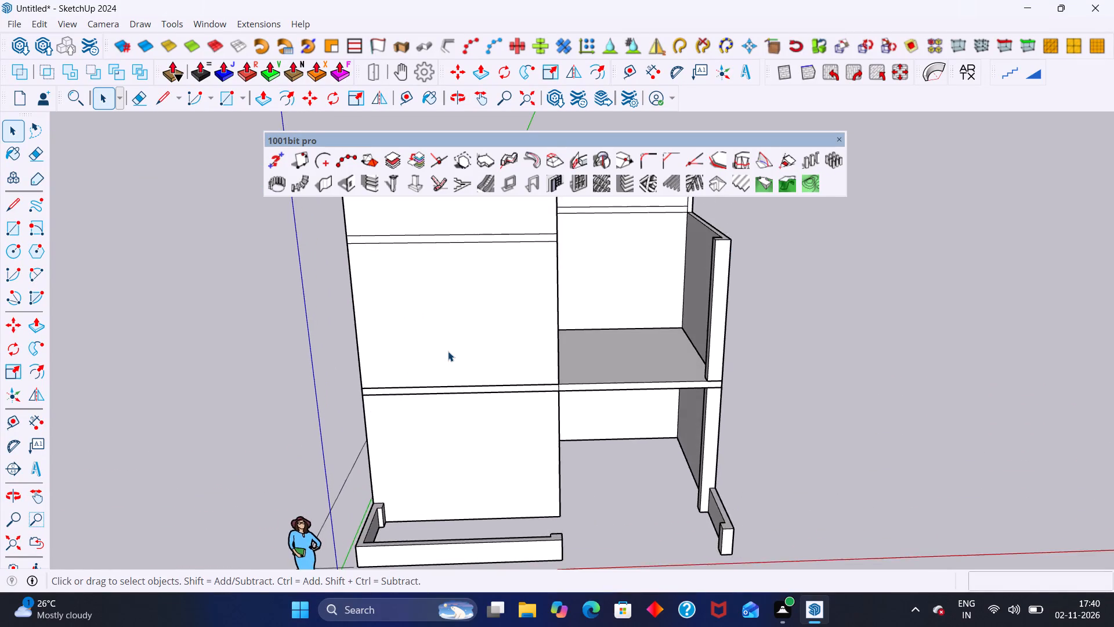
scroll(448, 354, "down", 7)
middle_click_drag(450, 354, 449, 303)
scroll(421, 275, "up", 8)
middle_click_drag(425, 302, 450, 287)
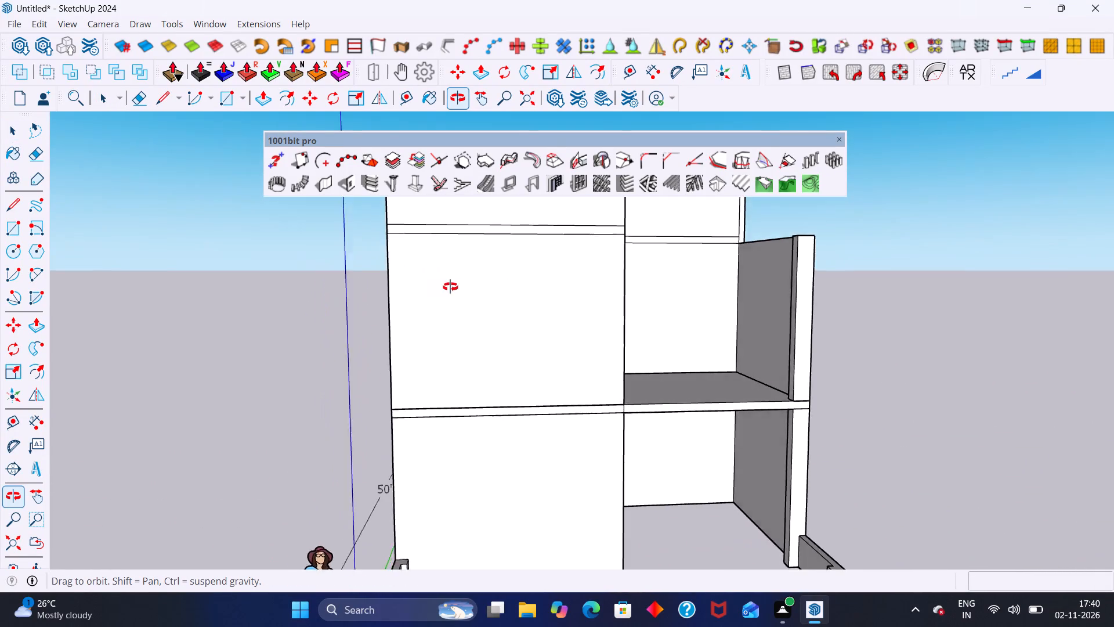
middle_click_drag(450, 287, 389, 302)
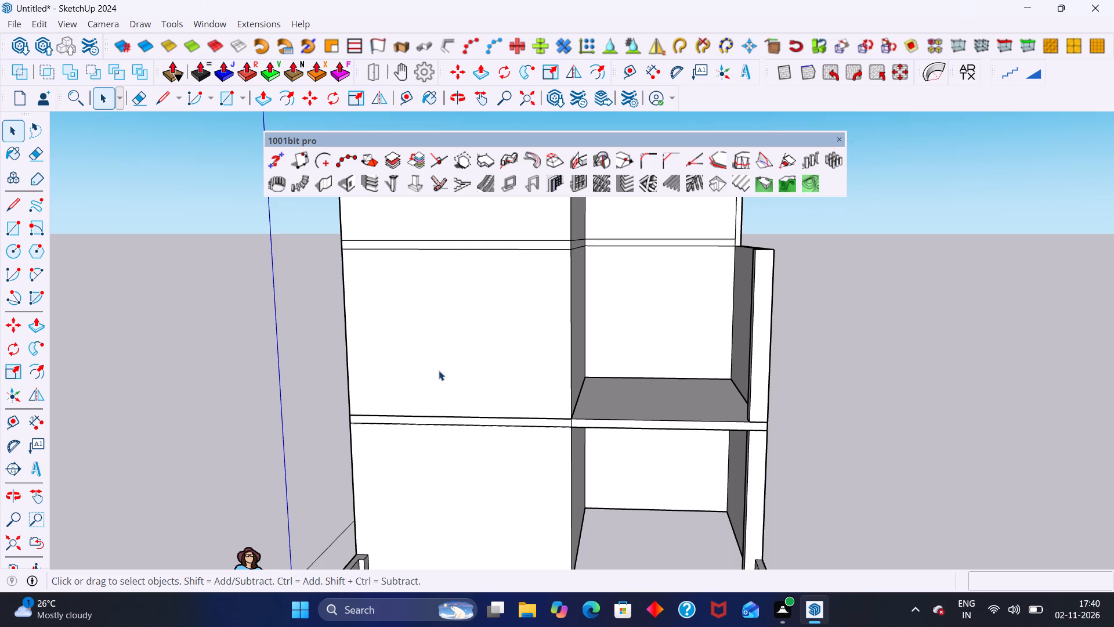
key("r")
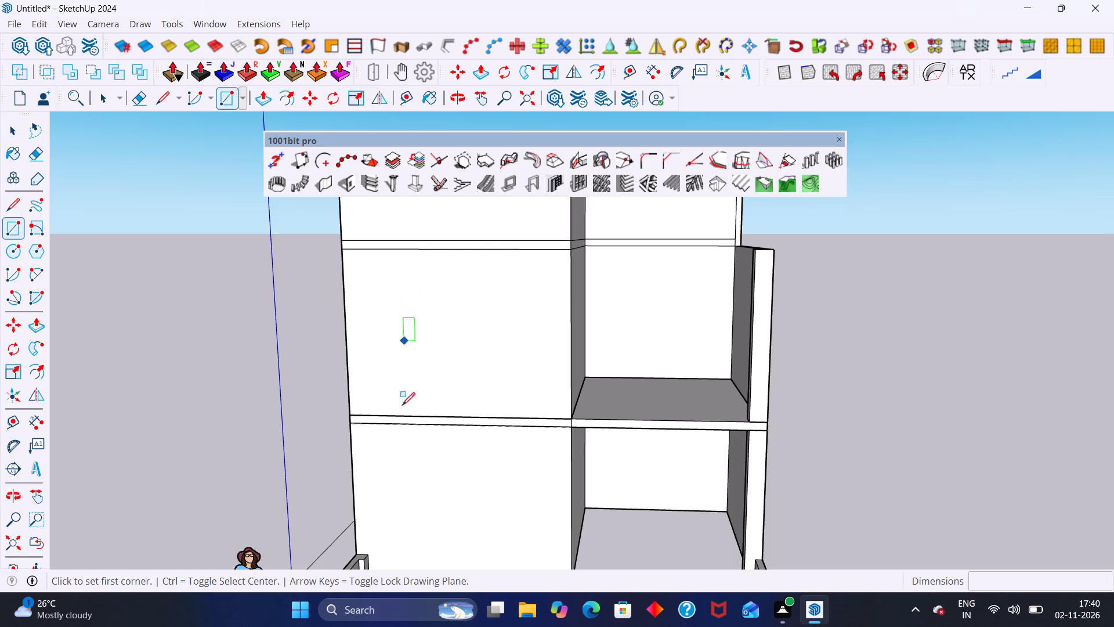
scroll(413, 410, "down", 8)
middle_click_drag(440, 370, 455, 361)
scroll(425, 445, "up", 6)
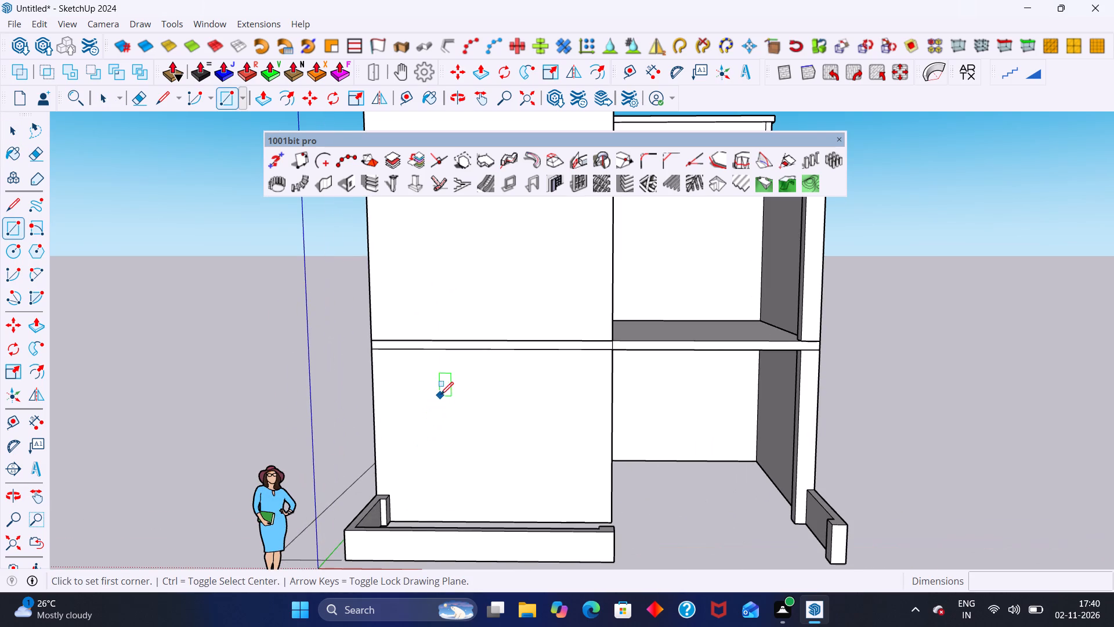
left_click(426, 402)
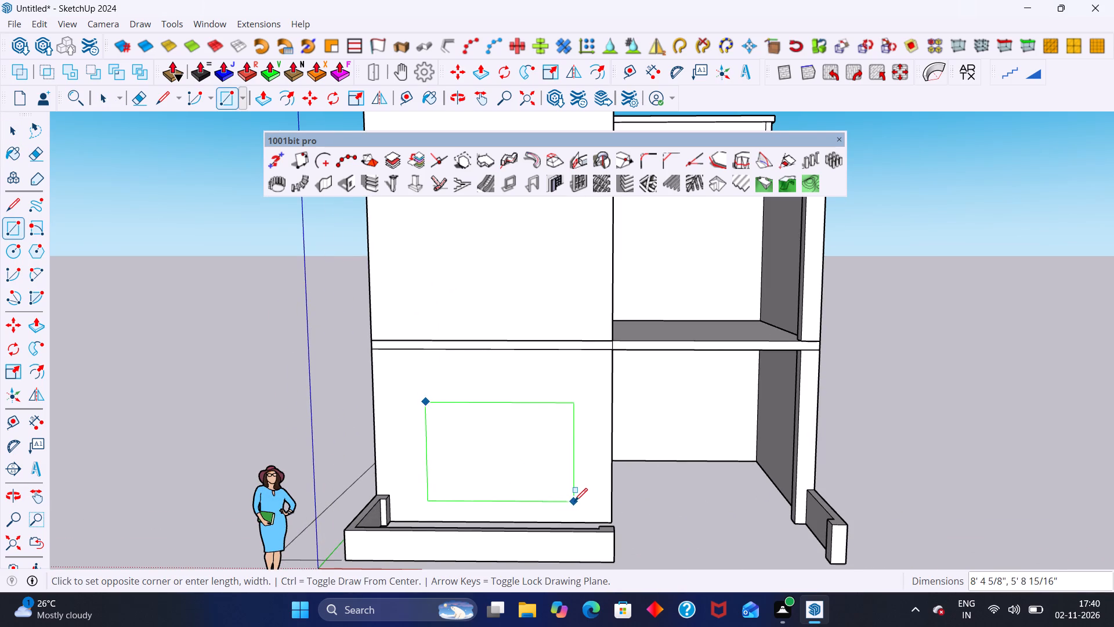
left_click(576, 496)
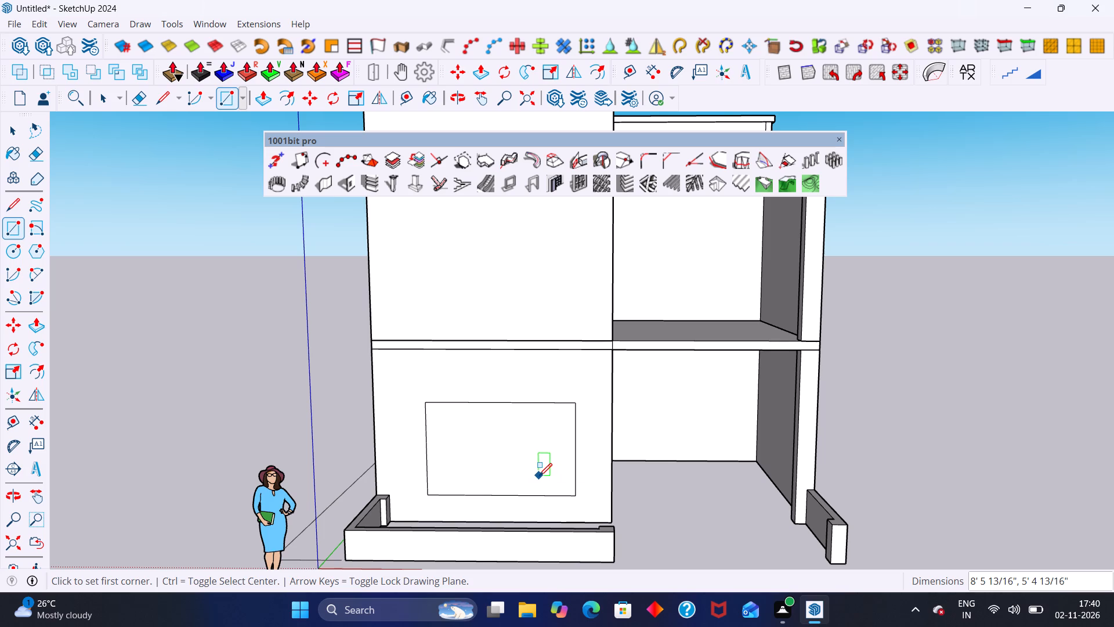
key("space")
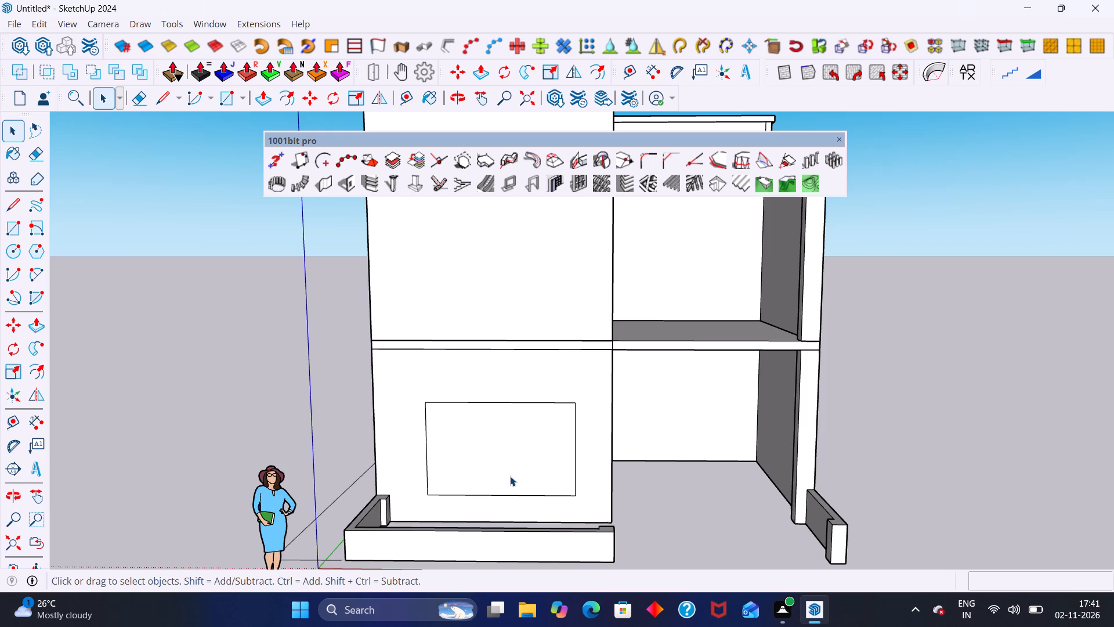
Push the wall rectangle back 9" through the wall thickness to cut a window opening.
left_click(493, 474)
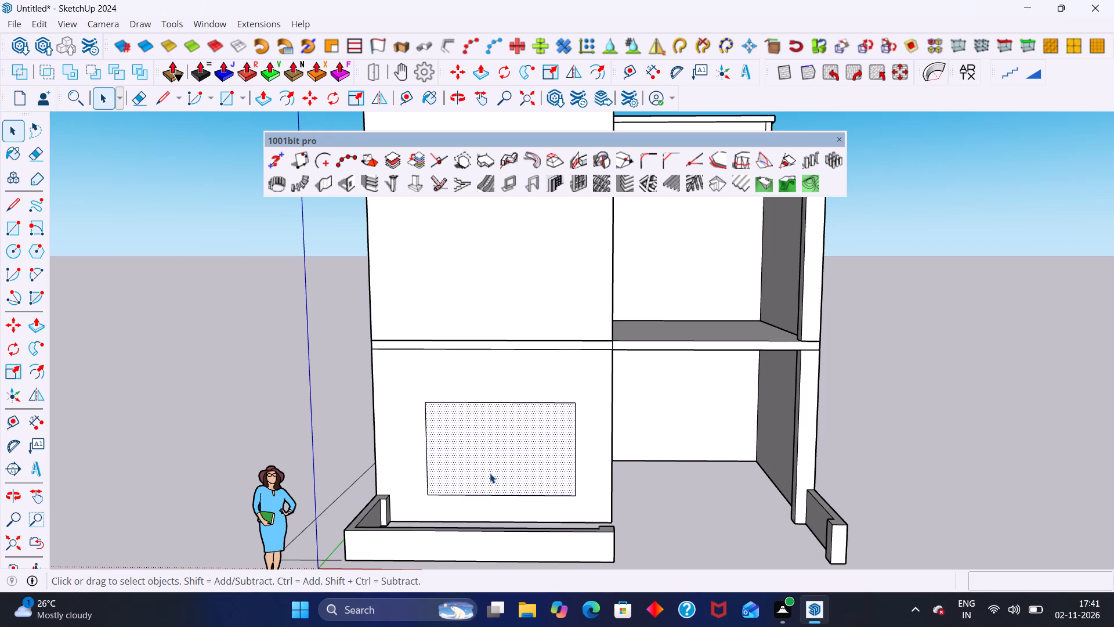
key("p")
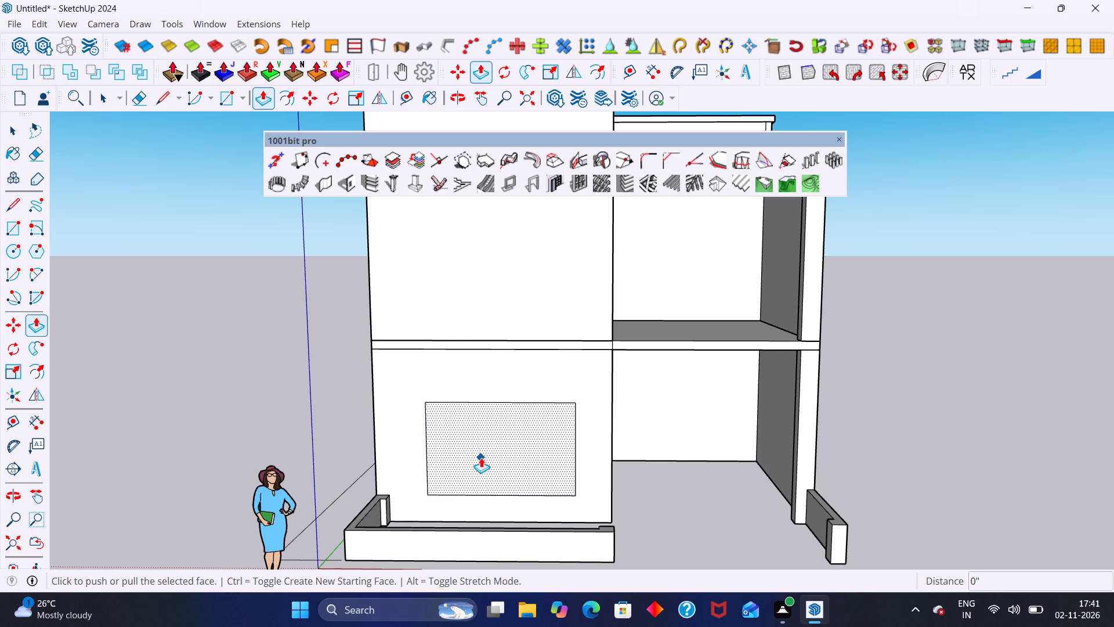
scroll(480, 464, "up", 9)
middle_click_drag(482, 444, 482, 417)
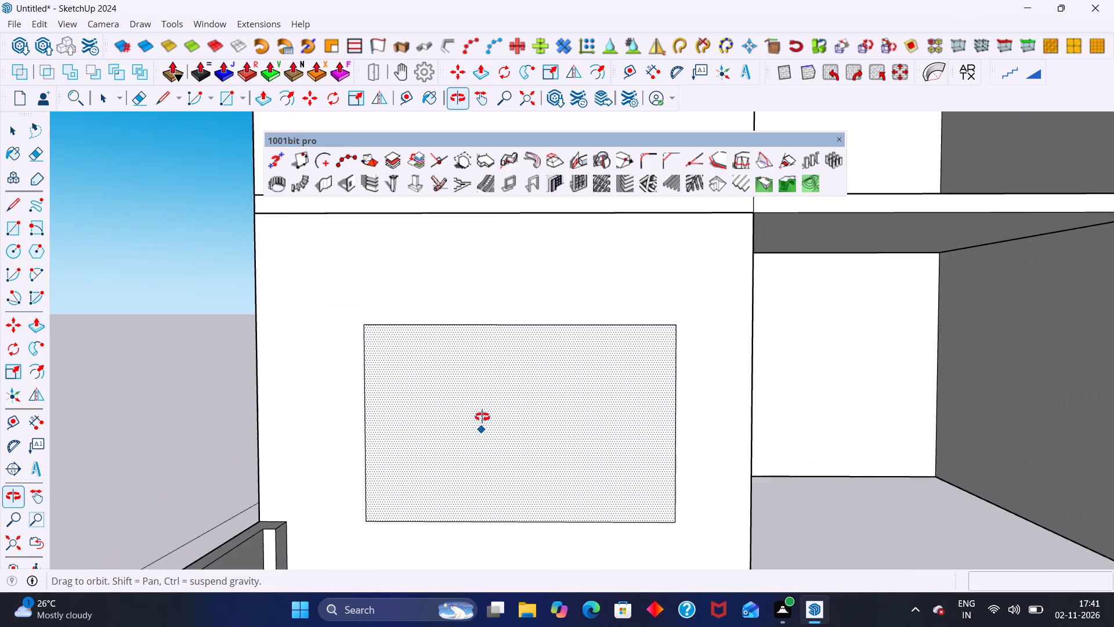
middle_click_drag(482, 417, 480, 410)
left_click(493, 438)
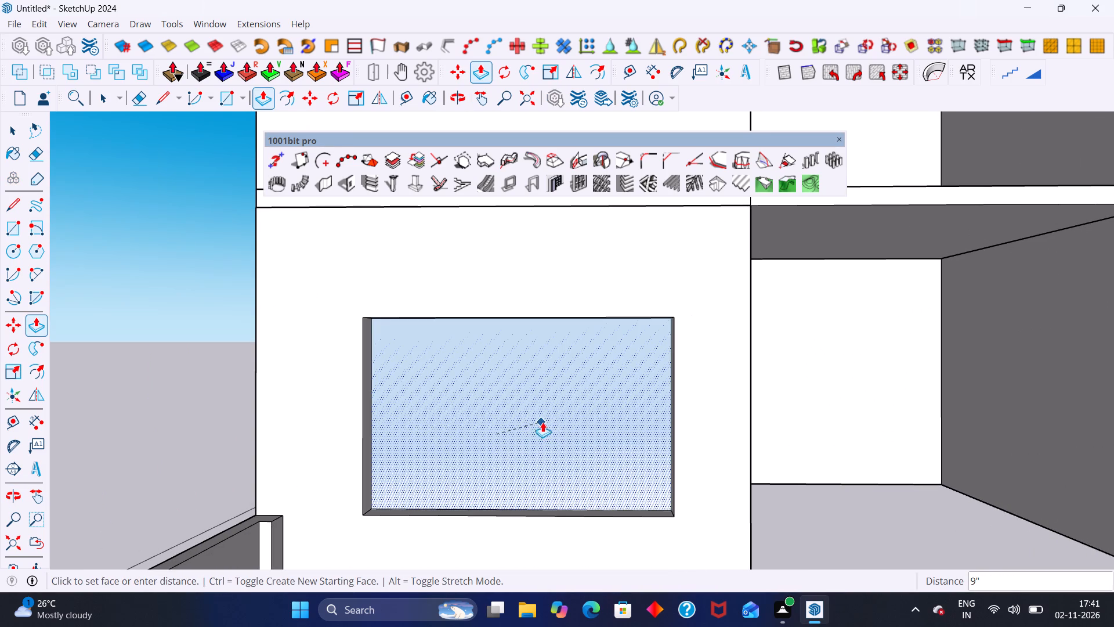
middle_click_drag(371, 403, 284, 406)
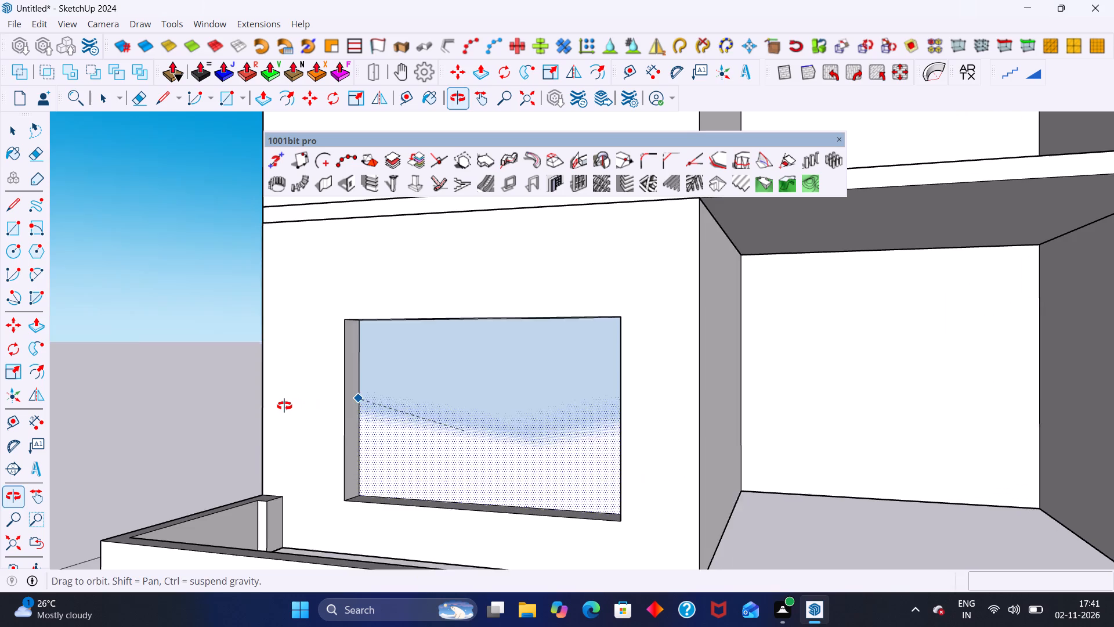
middle_click_drag(284, 406, 284, 406)
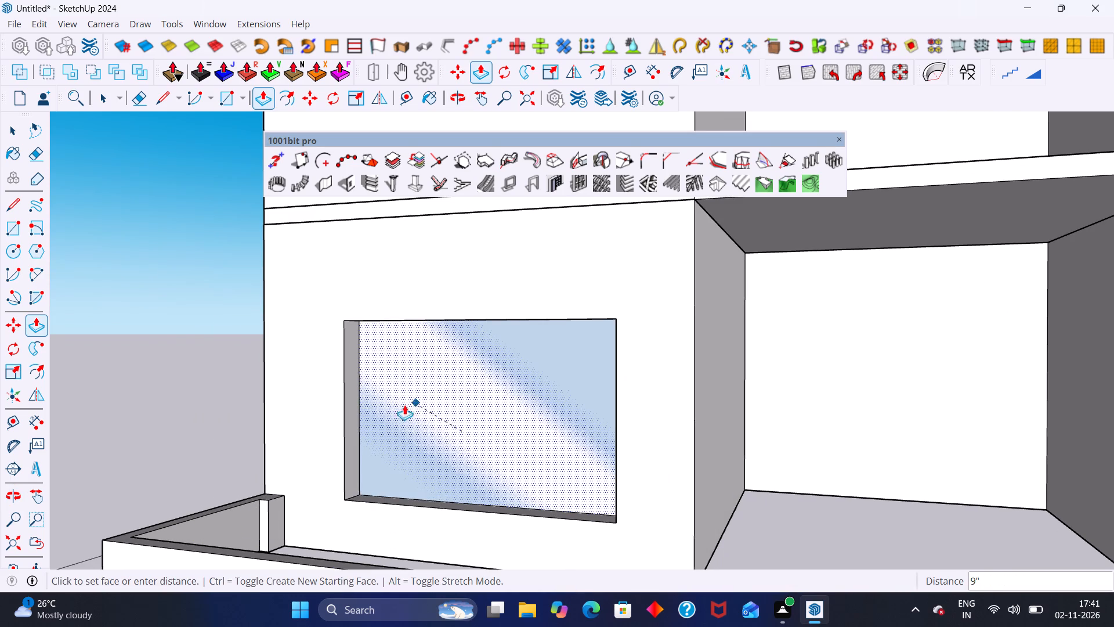
left_click(362, 407)
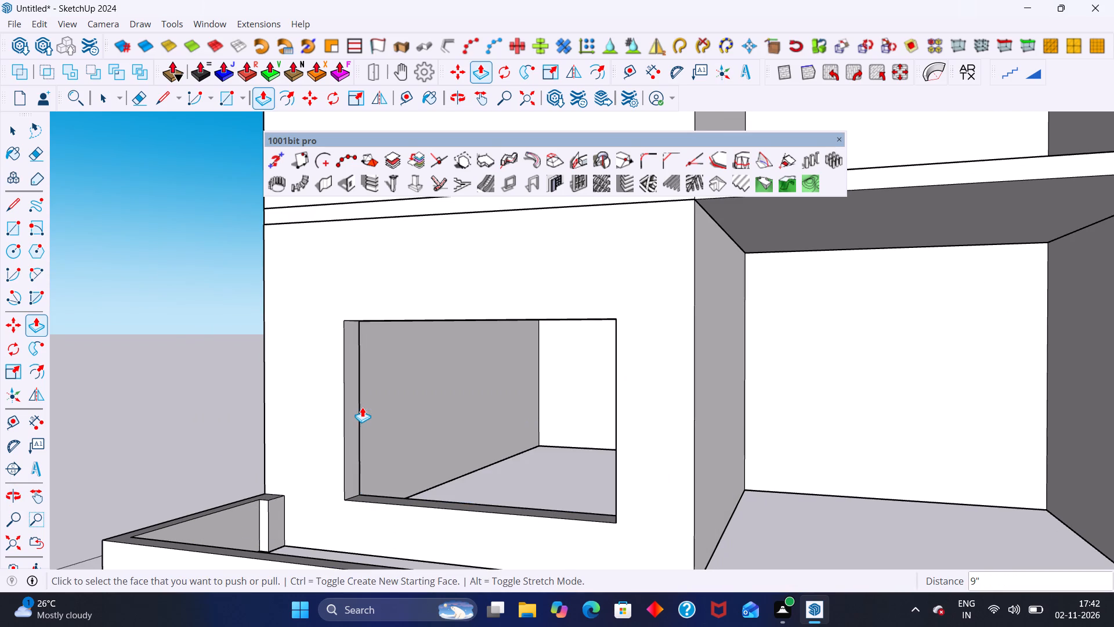
key("space")
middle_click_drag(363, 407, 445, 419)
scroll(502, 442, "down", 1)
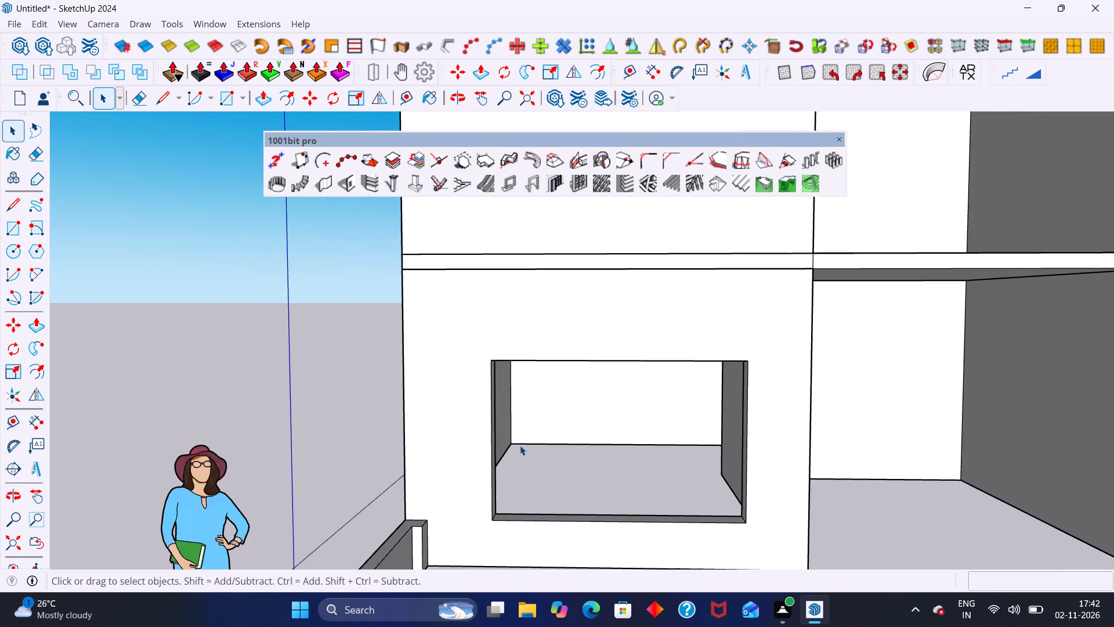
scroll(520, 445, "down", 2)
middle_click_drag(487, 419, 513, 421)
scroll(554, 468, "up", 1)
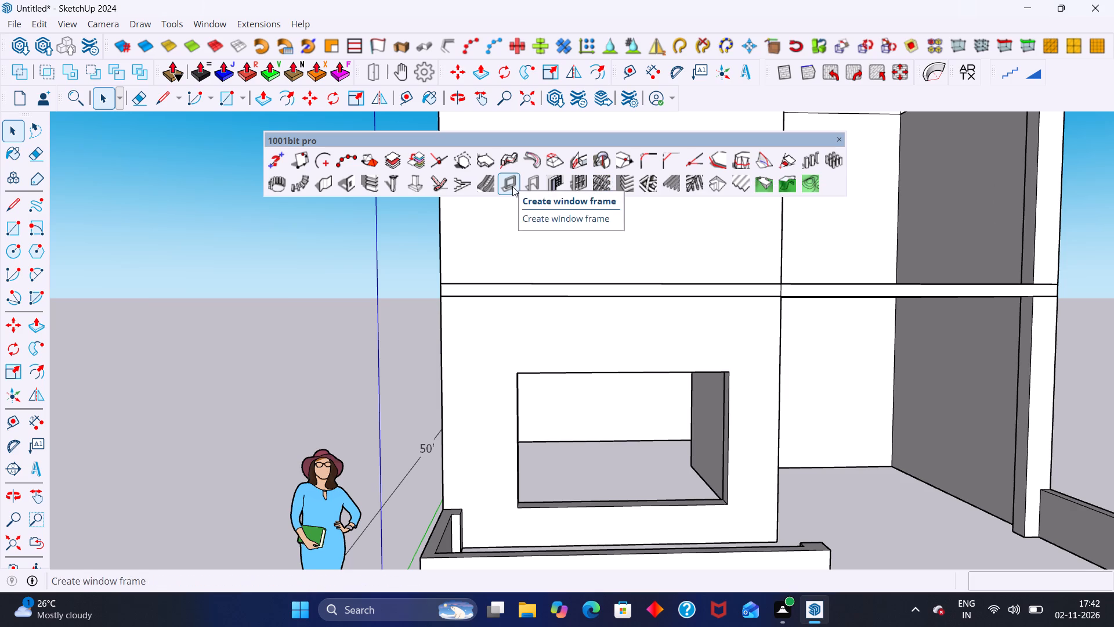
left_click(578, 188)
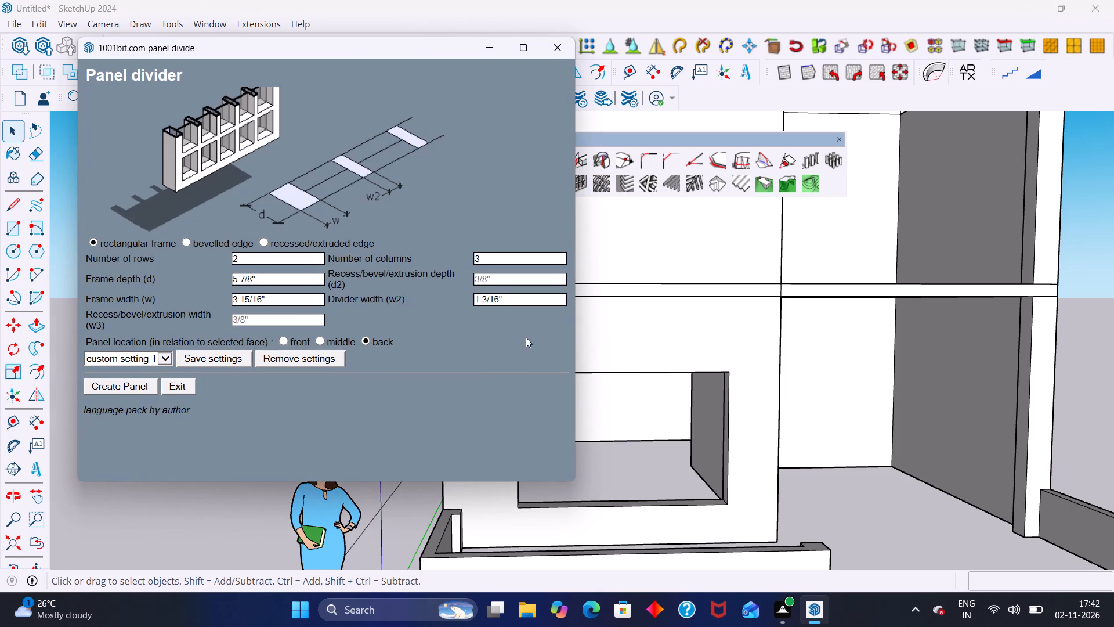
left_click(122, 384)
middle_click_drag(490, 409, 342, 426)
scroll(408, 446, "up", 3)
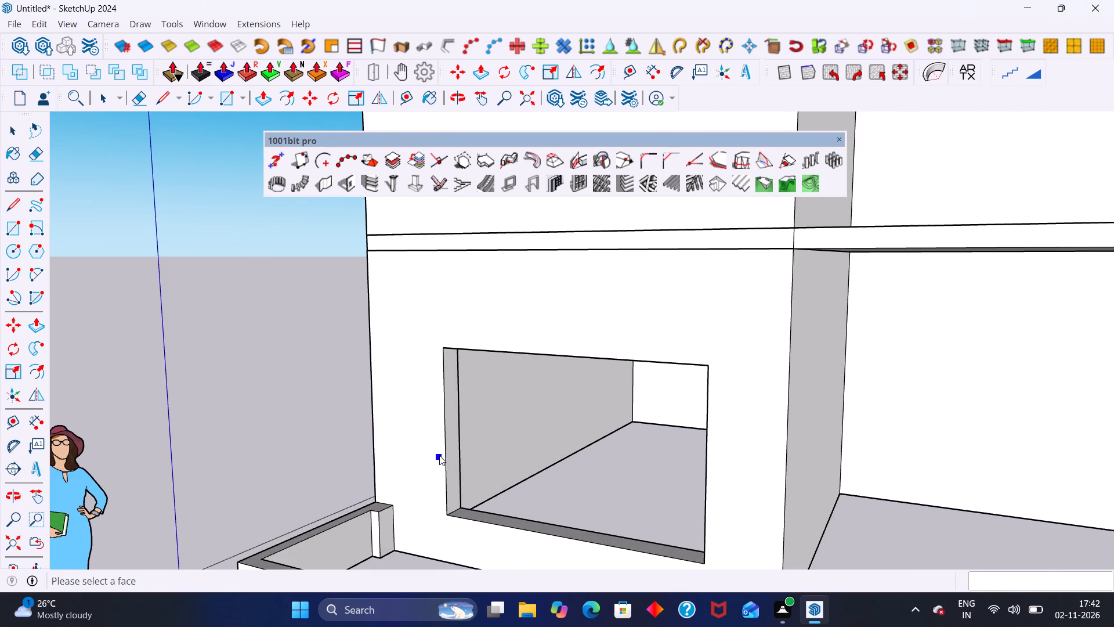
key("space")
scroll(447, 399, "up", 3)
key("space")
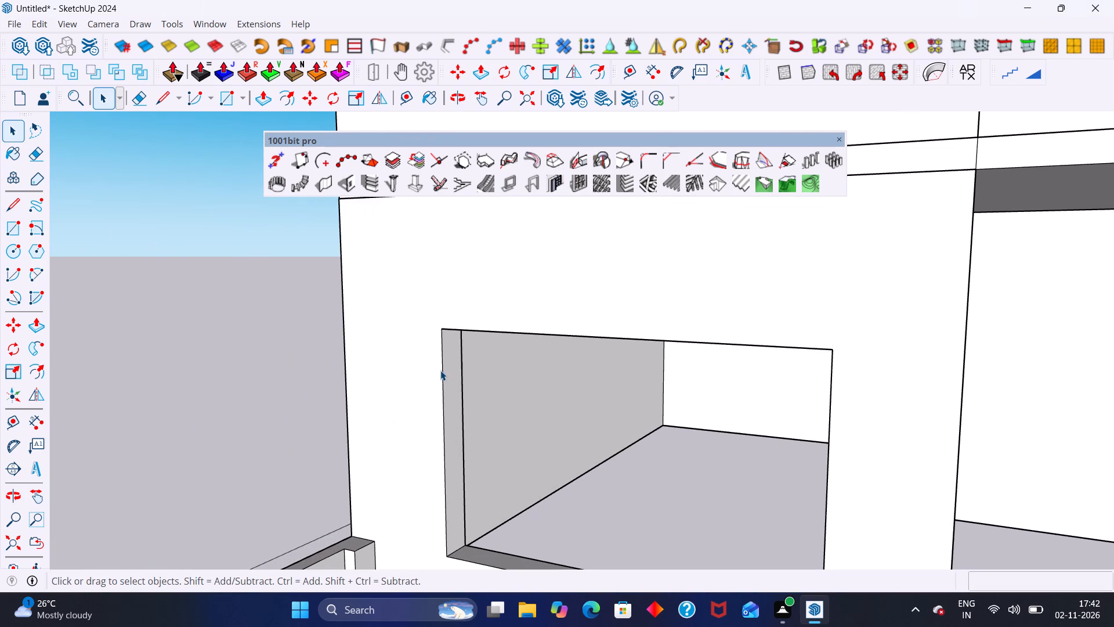
Draw a vertical line down the middle of the window opening's left jamb, between its top and bottom edge midpoints.
key("l")
middle_click_drag(442, 346, 444, 333)
scroll(491, 343, "up", 4)
middle_click_drag(454, 334, 447, 316)
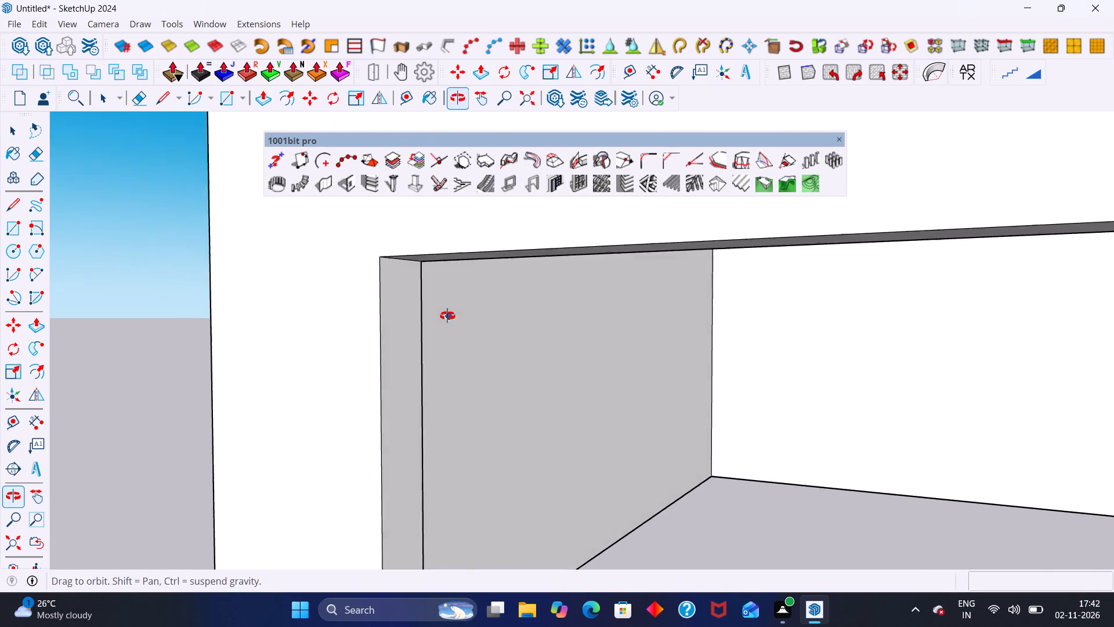
middle_click_drag(447, 316, 432, 300)
scroll(397, 285, "up", 1)
scroll(386, 309, "down", 5)
middle_click_drag(354, 239, 354, 230)
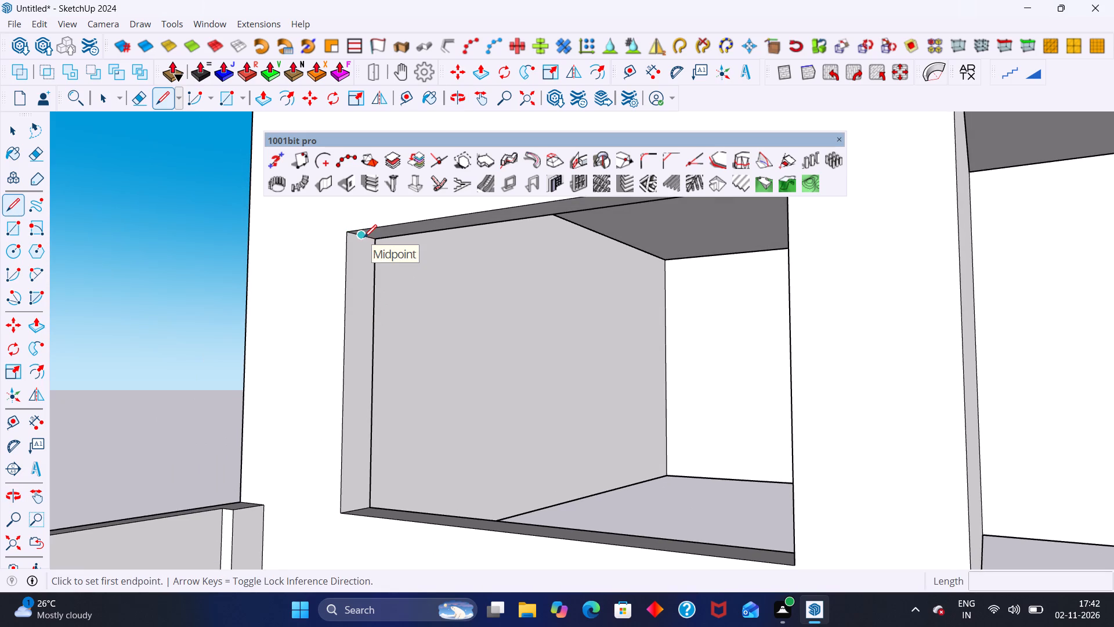
left_click(364, 237)
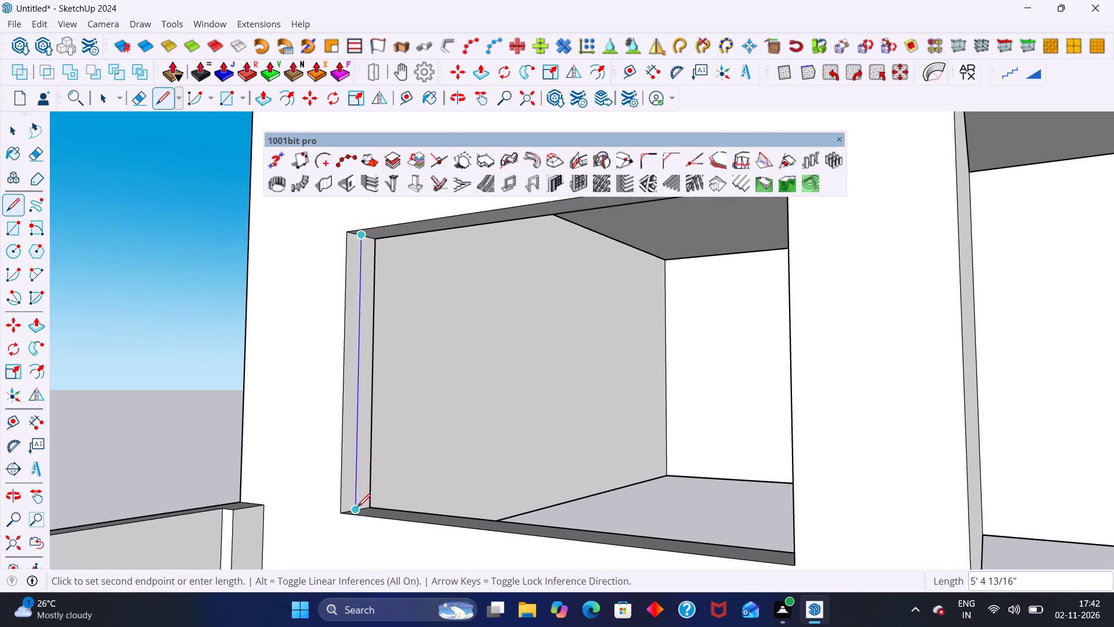
left_click(357, 507)
middle_click_drag(357, 500, 436, 543)
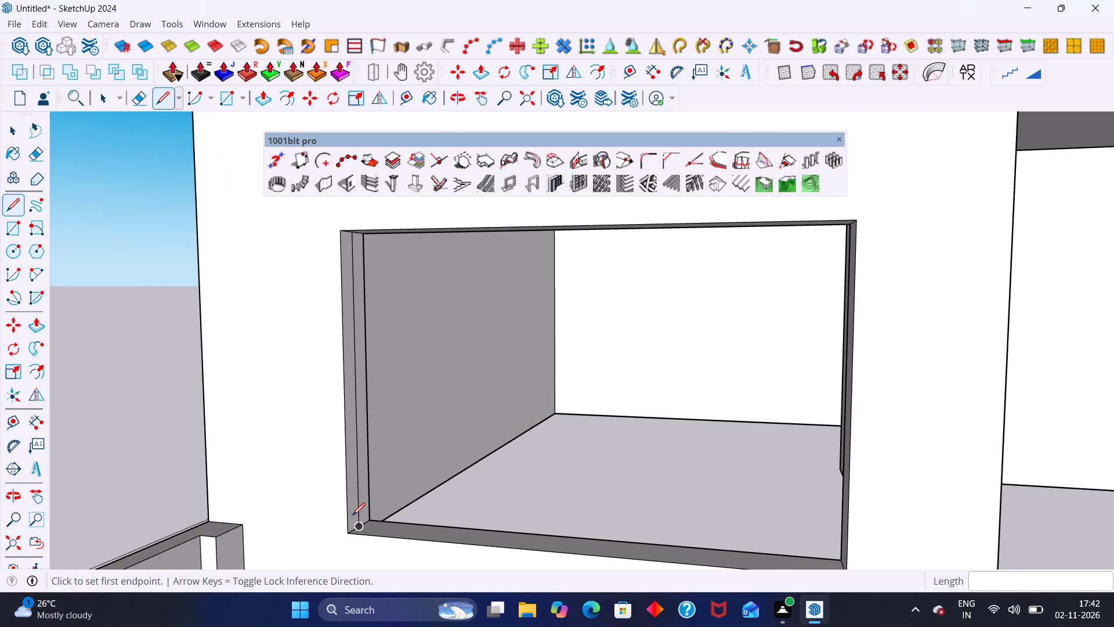
Draw a line along the middle of the window sill, from the left jamb's centre line to the right jamb.
left_click(360, 525)
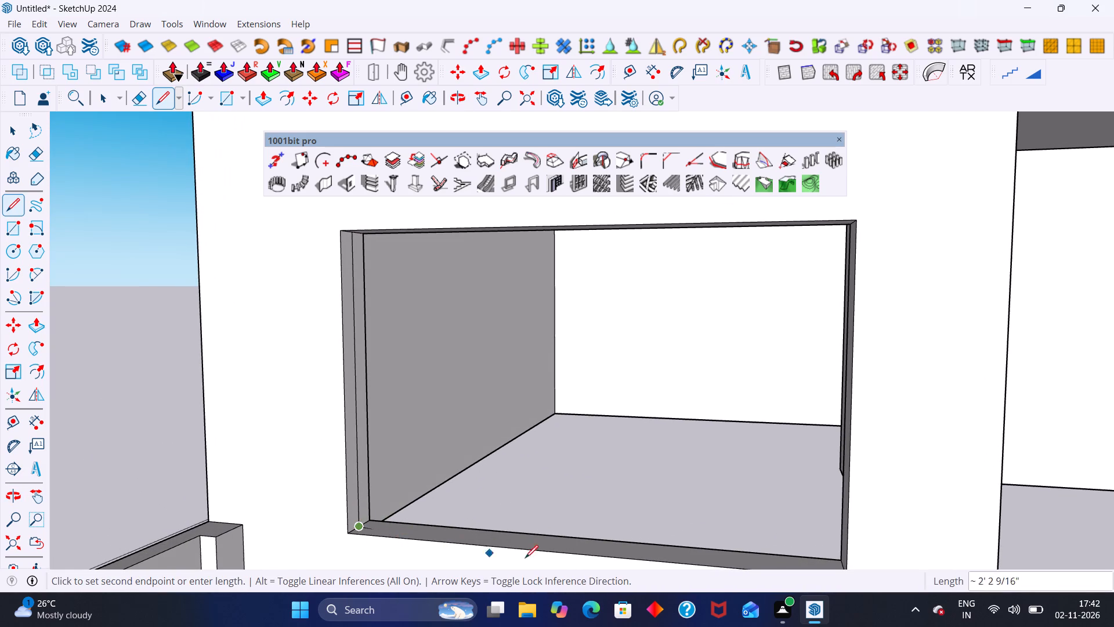
scroll(625, 540, "down", 6)
middle_click_drag(619, 535, 715, 517)
scroll(667, 529, "down", 1)
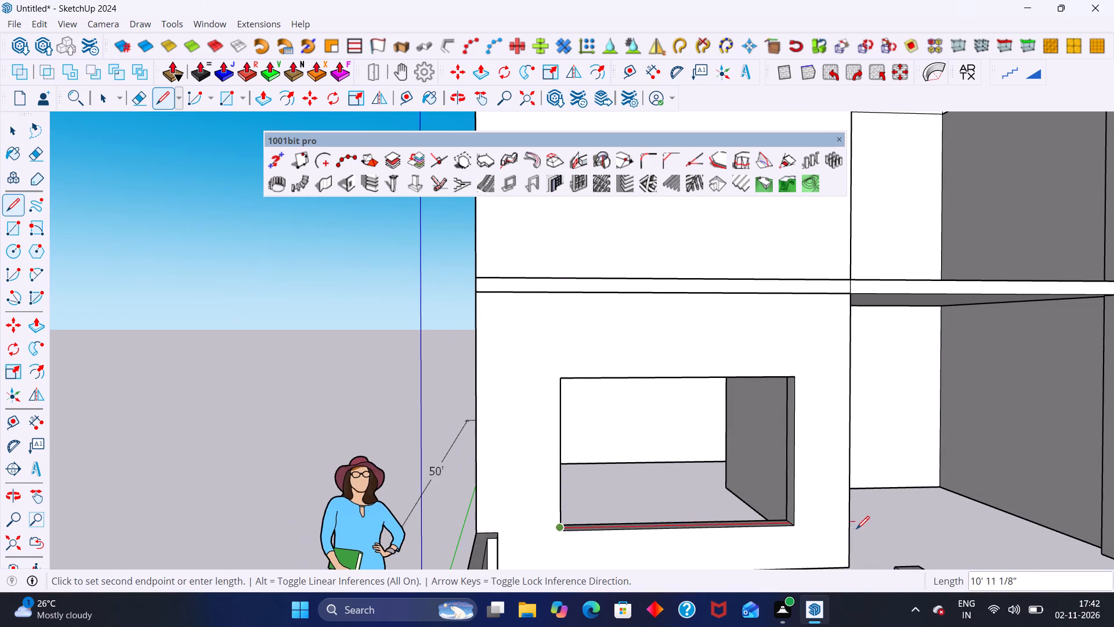
scroll(789, 522, "up", 8)
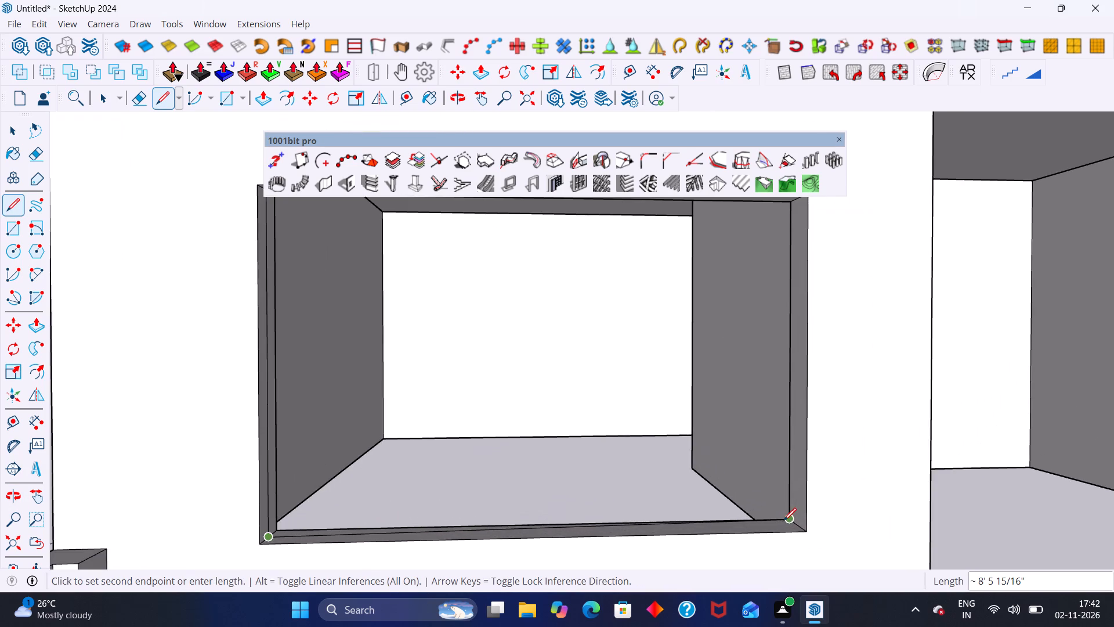
scroll(783, 521, "up", 2)
left_click(800, 528)
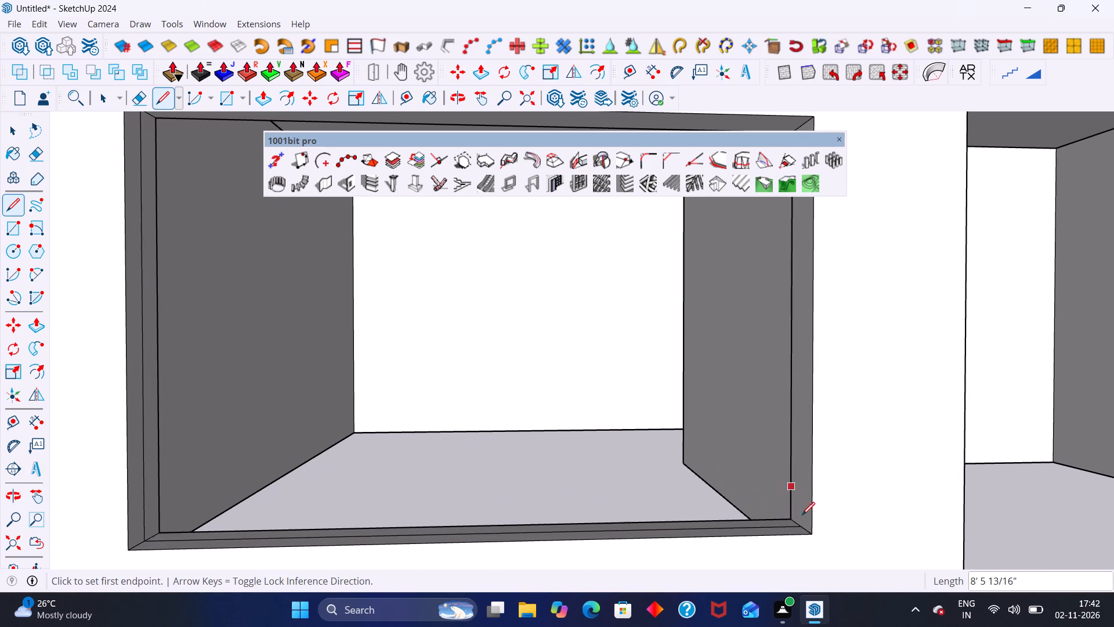
Draw a vertical line up the middle of the right jamb, from the sill line to the top edge's midpoint.
left_click(800, 522)
scroll(801, 416, "down", 10)
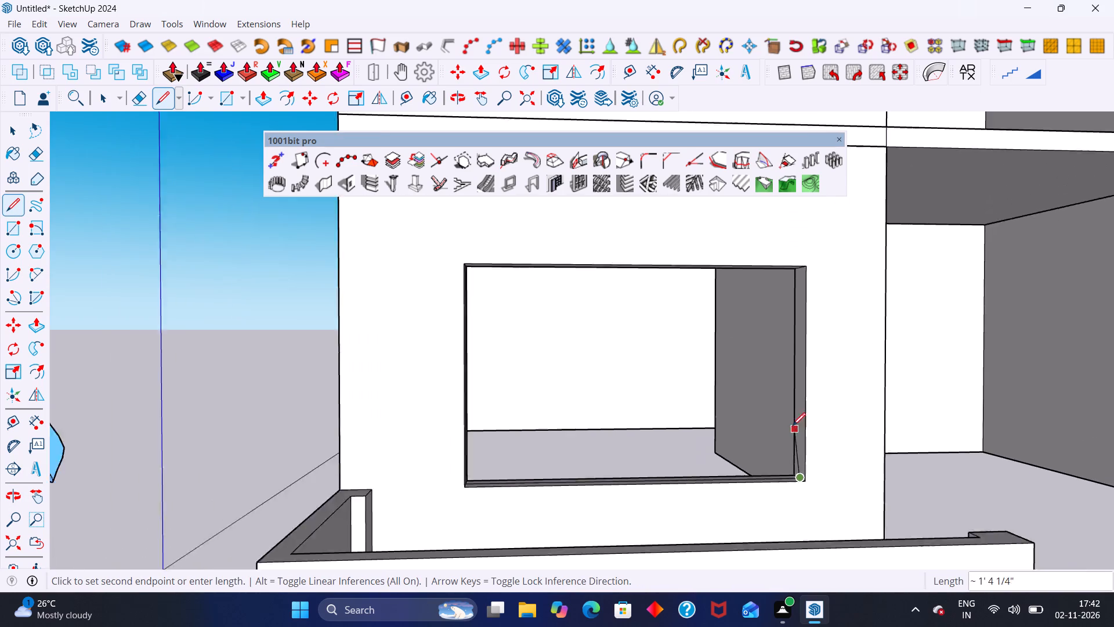
scroll(798, 282, "up", 6)
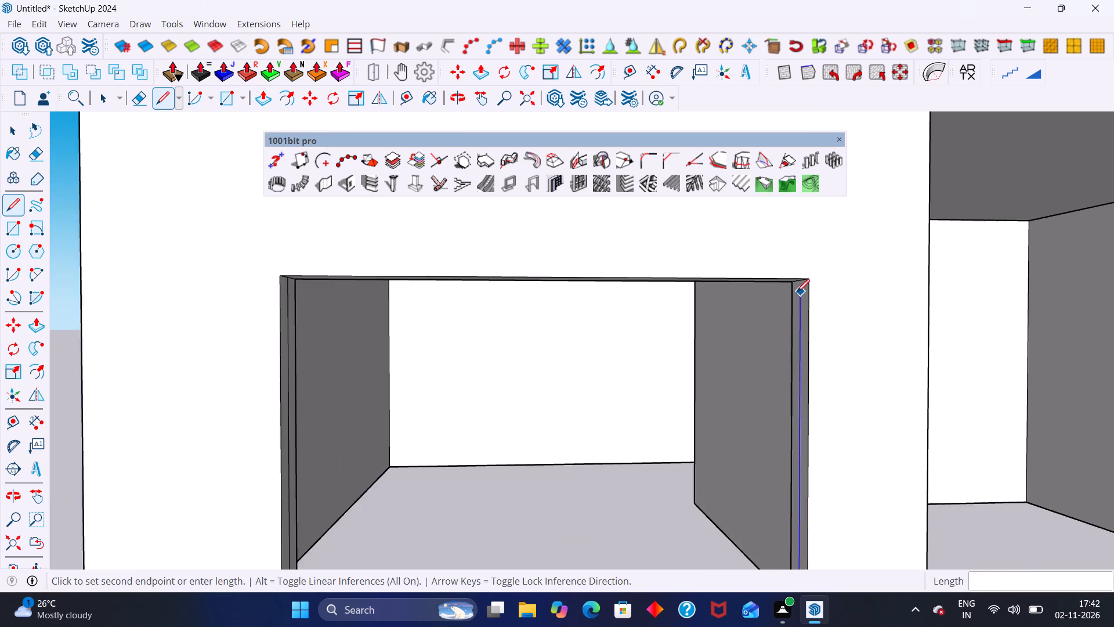
scroll(797, 292, "up", 11)
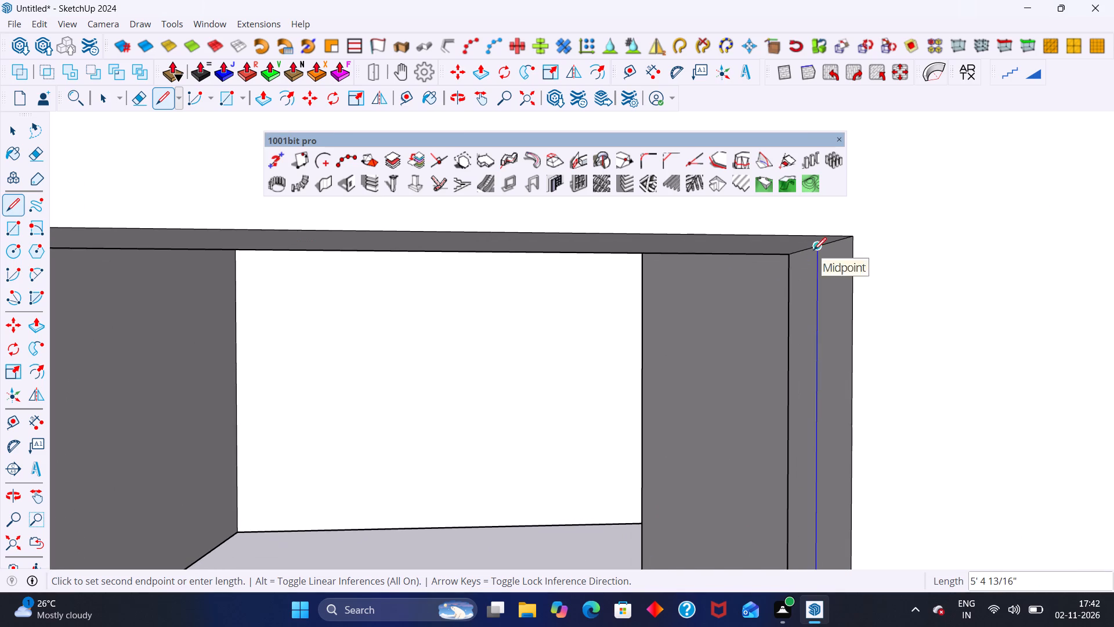
left_click(813, 250)
Draw the line along the middle of the opening's head back to the left jamb line, closing the loop into a face.
left_click(819, 246)
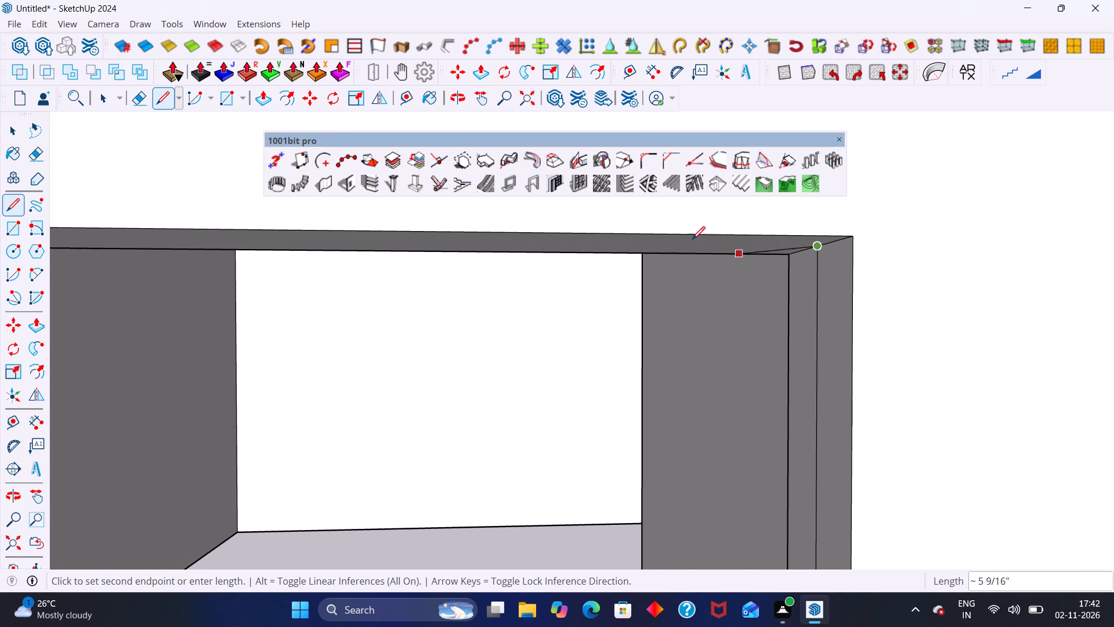
scroll(541, 258, "down", 10)
middle_click_drag(407, 267, 355, 239)
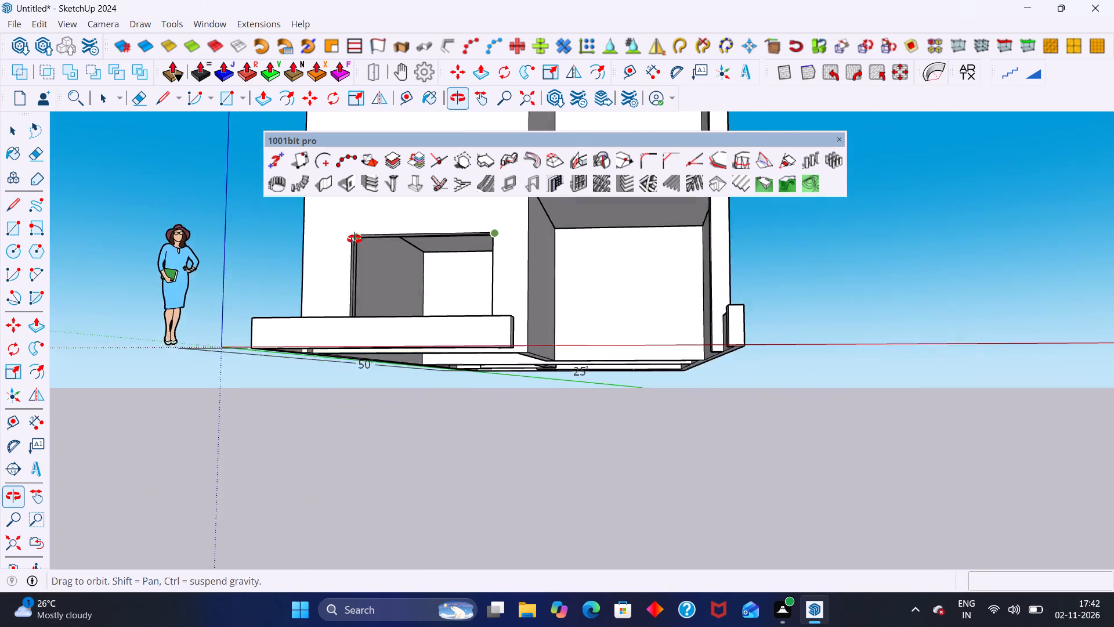
middle_click_drag(355, 239, 344, 230)
scroll(348, 224, "up", 16)
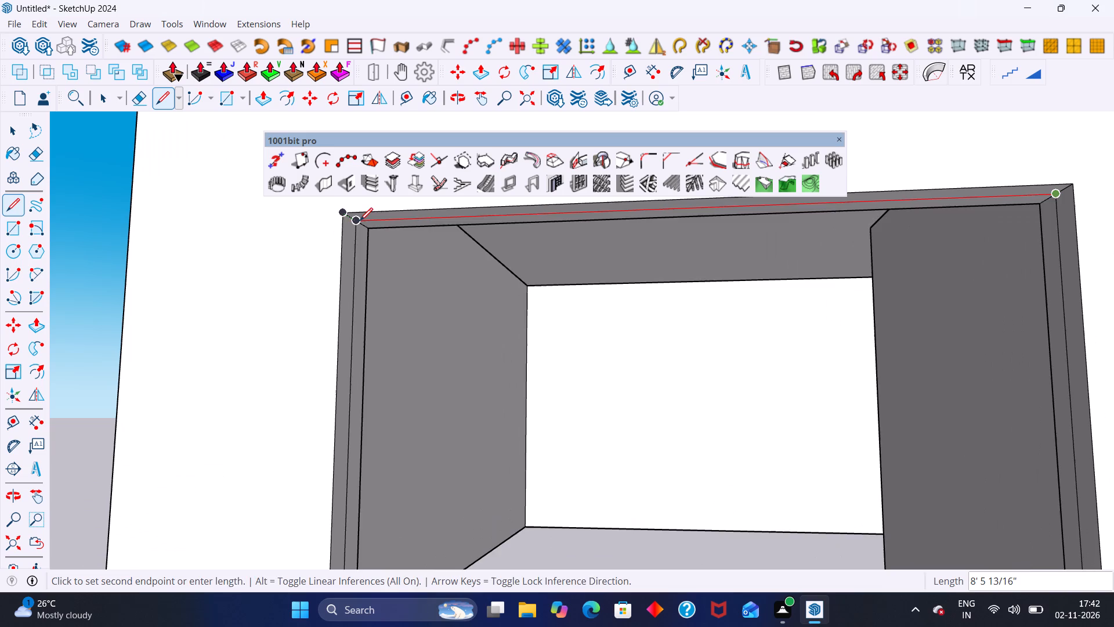
left_click(360, 221)
scroll(375, 302, "down", 3)
key("space")
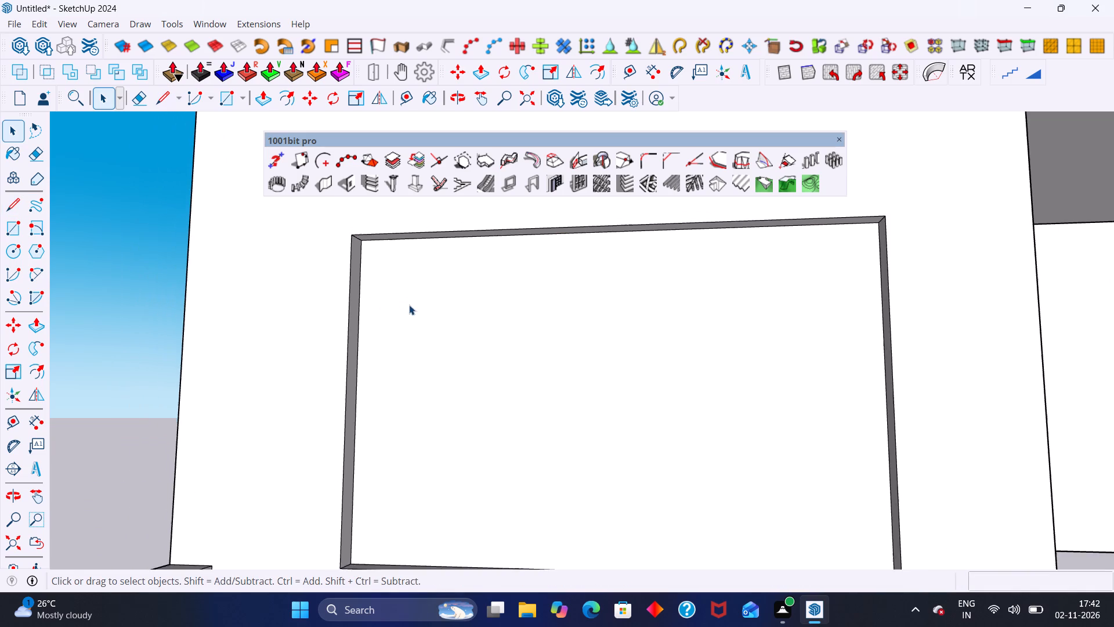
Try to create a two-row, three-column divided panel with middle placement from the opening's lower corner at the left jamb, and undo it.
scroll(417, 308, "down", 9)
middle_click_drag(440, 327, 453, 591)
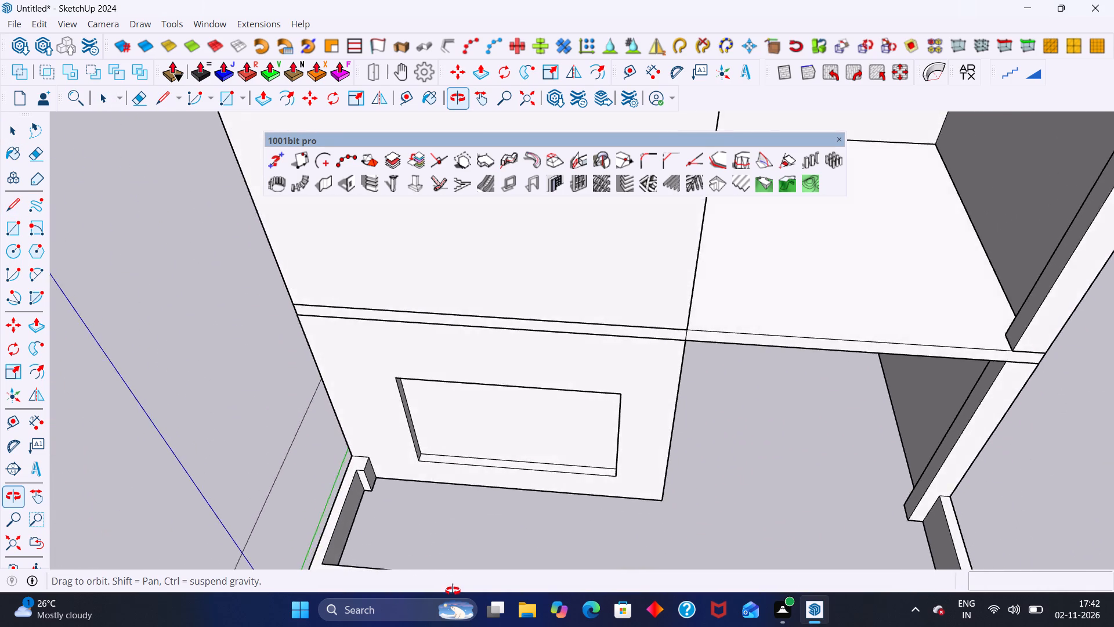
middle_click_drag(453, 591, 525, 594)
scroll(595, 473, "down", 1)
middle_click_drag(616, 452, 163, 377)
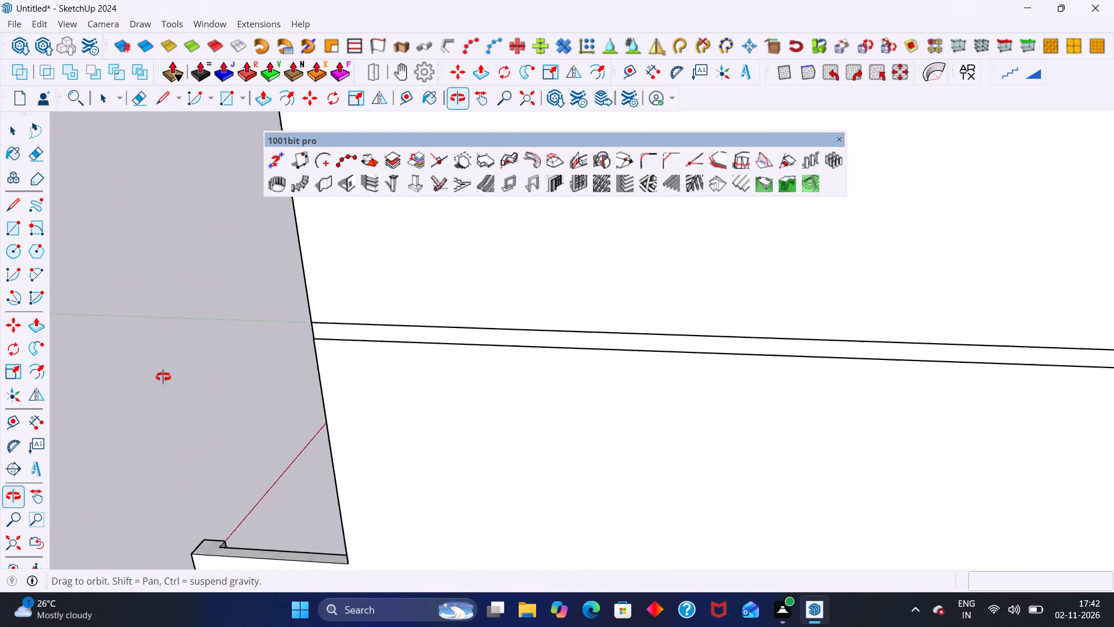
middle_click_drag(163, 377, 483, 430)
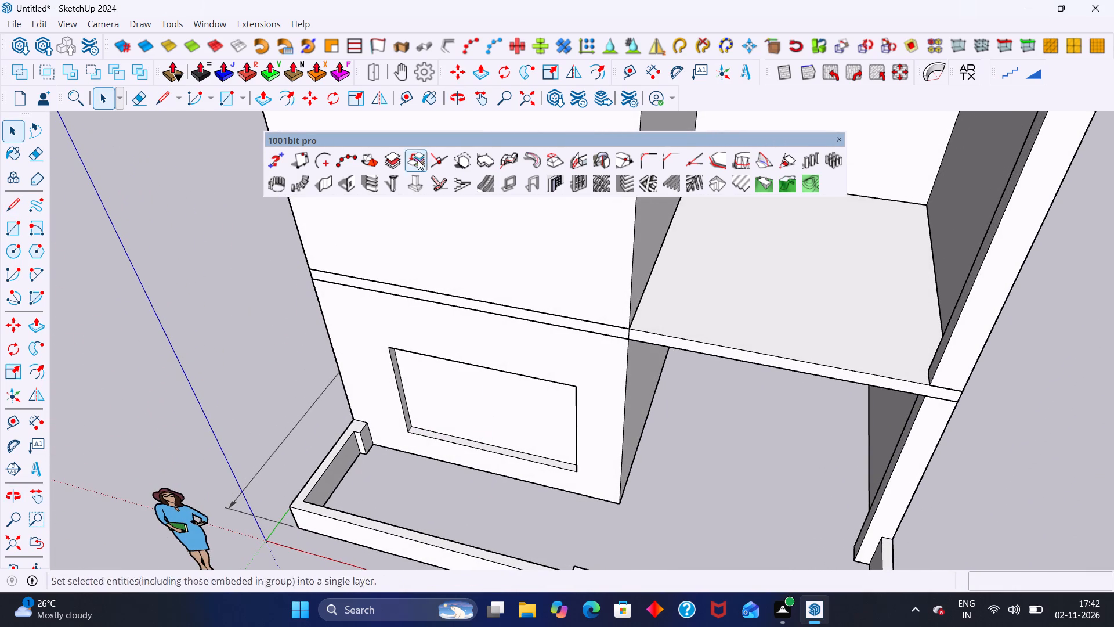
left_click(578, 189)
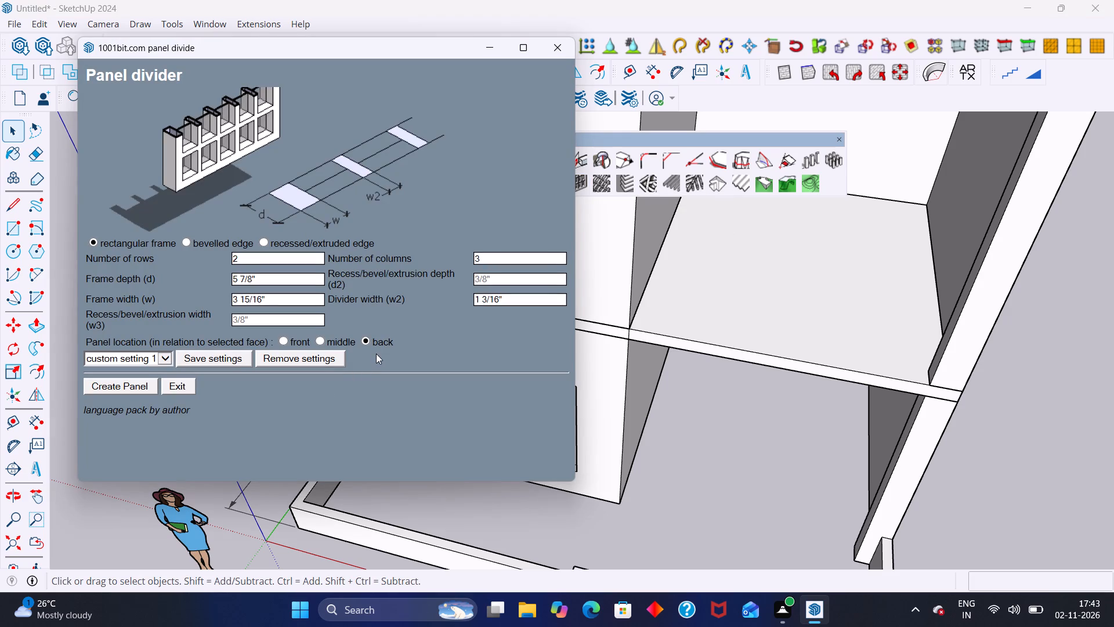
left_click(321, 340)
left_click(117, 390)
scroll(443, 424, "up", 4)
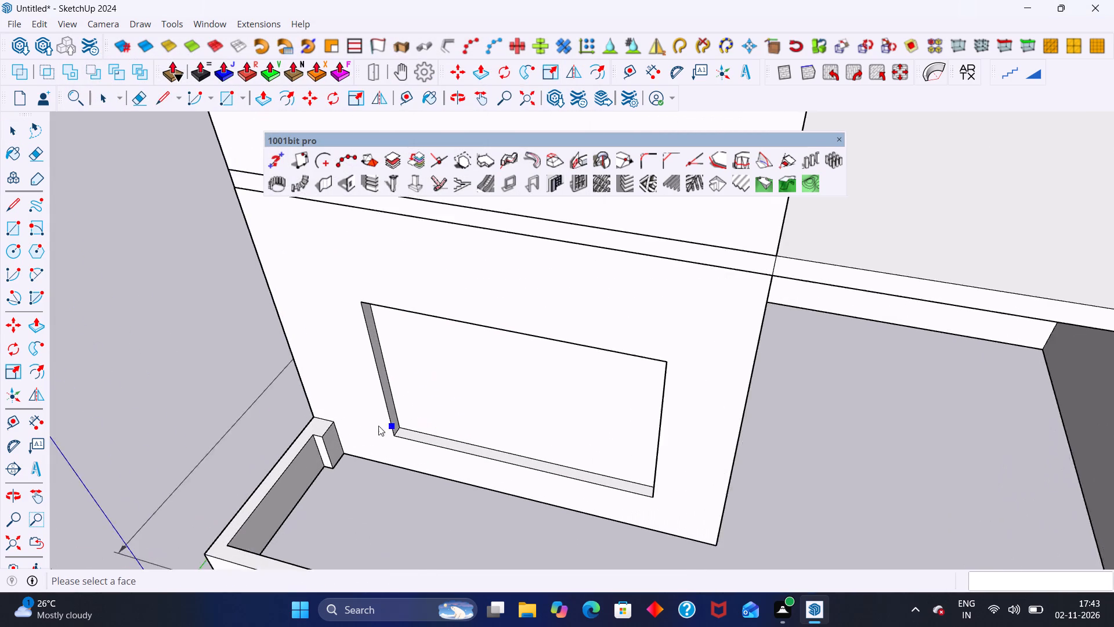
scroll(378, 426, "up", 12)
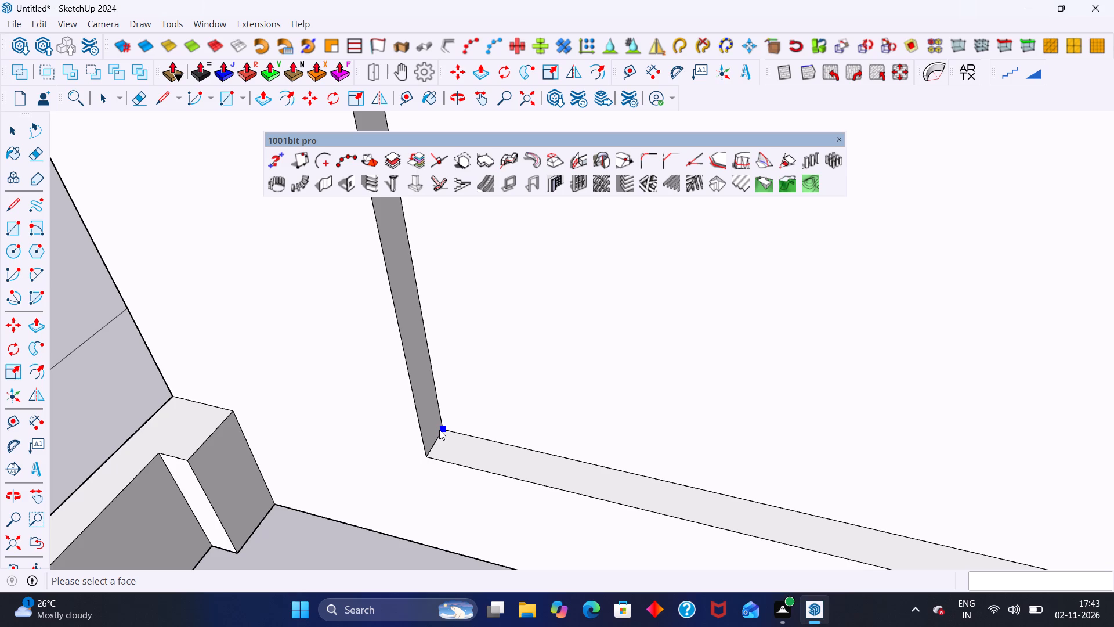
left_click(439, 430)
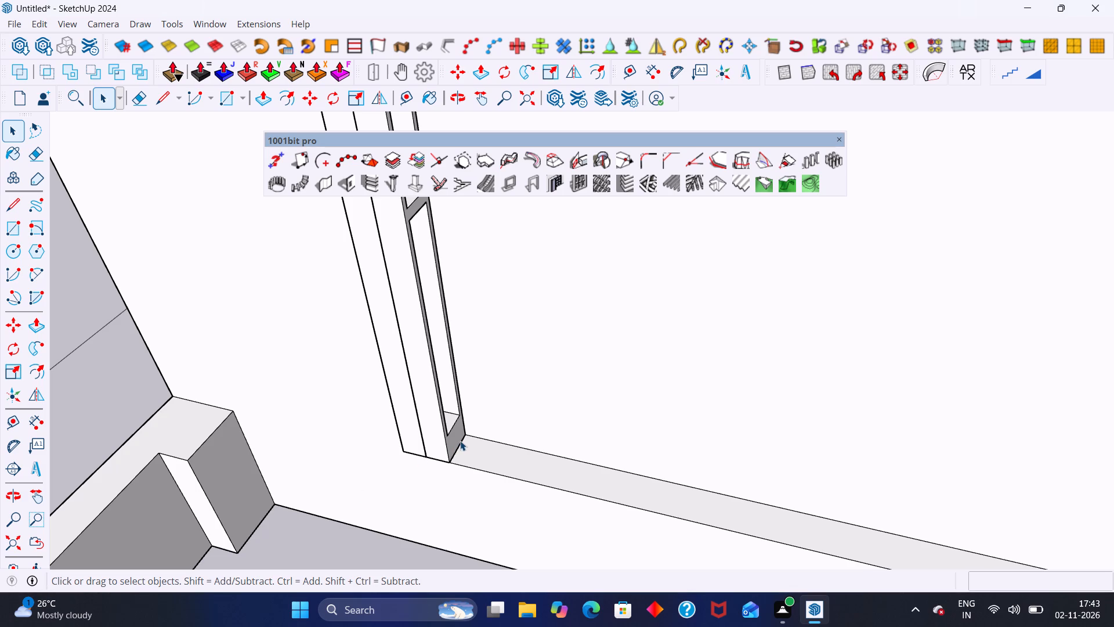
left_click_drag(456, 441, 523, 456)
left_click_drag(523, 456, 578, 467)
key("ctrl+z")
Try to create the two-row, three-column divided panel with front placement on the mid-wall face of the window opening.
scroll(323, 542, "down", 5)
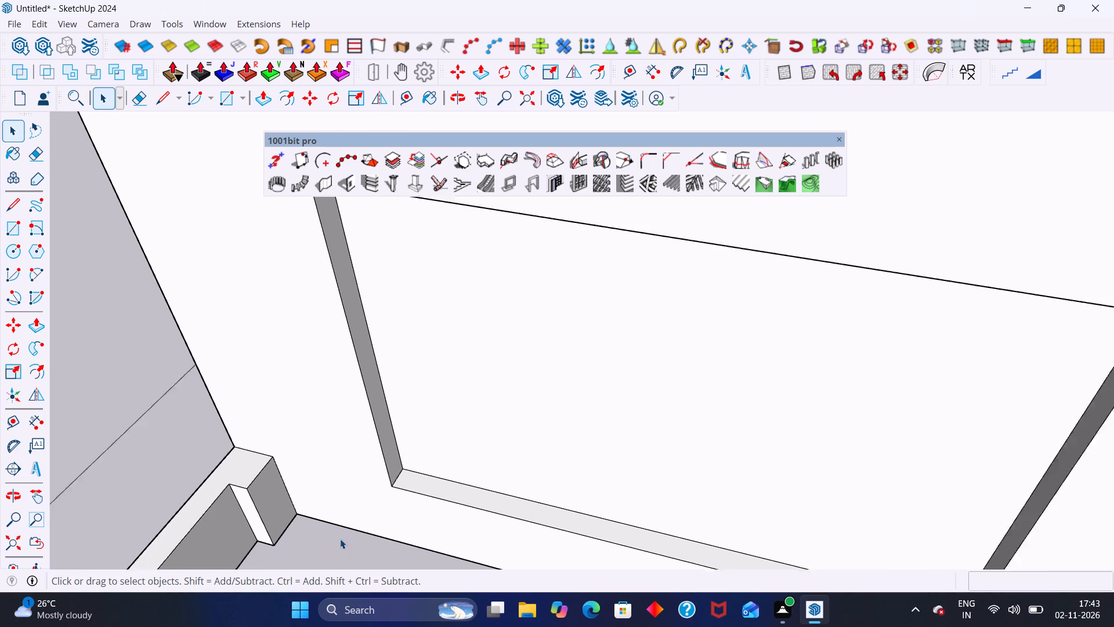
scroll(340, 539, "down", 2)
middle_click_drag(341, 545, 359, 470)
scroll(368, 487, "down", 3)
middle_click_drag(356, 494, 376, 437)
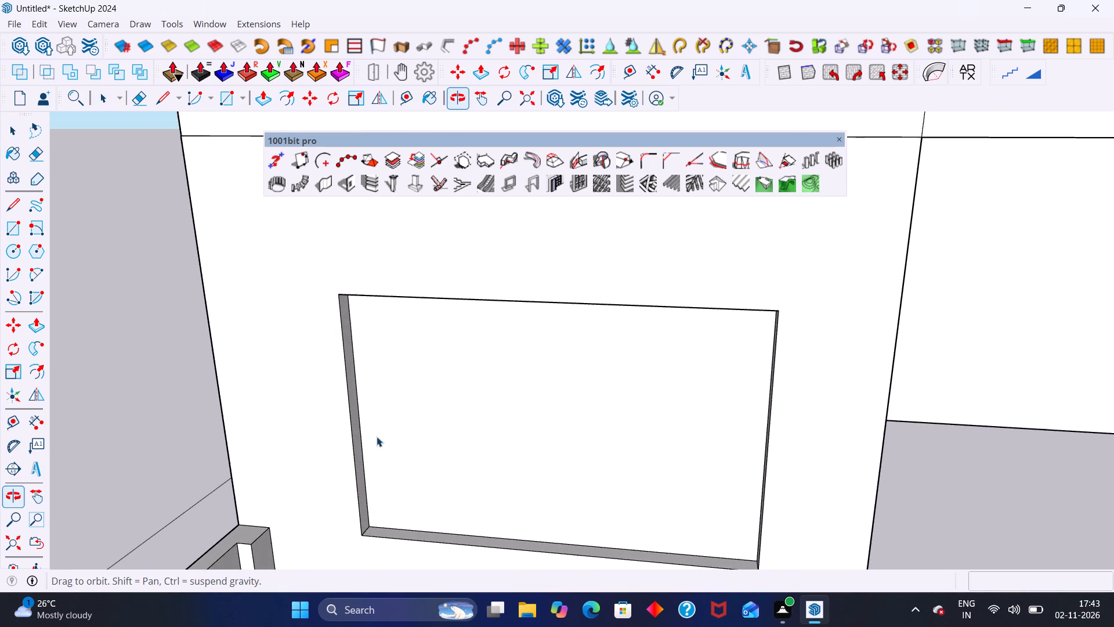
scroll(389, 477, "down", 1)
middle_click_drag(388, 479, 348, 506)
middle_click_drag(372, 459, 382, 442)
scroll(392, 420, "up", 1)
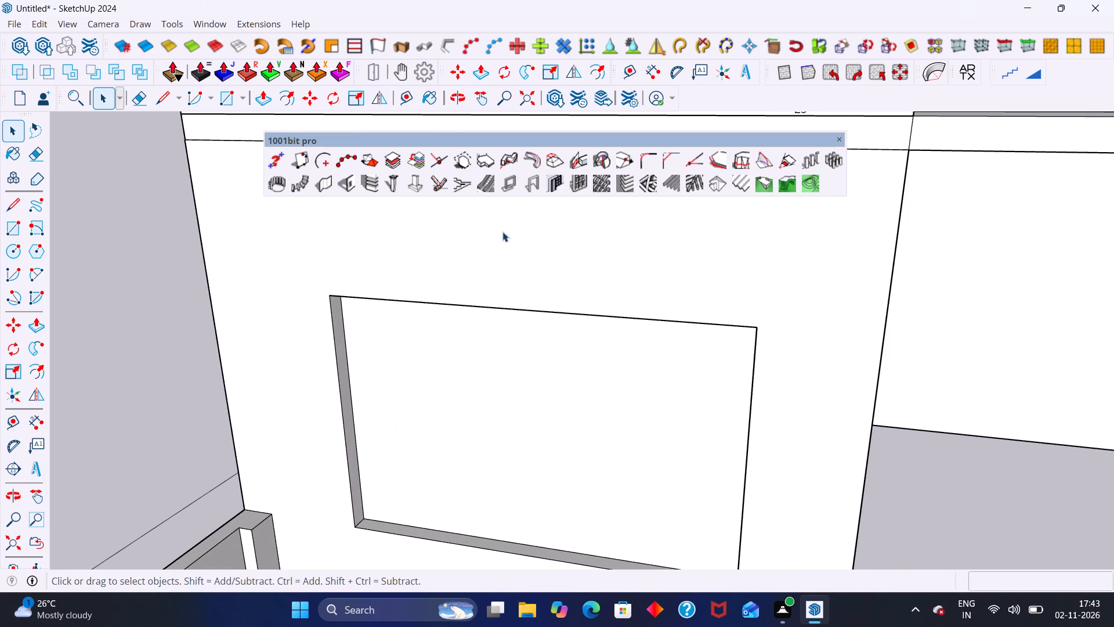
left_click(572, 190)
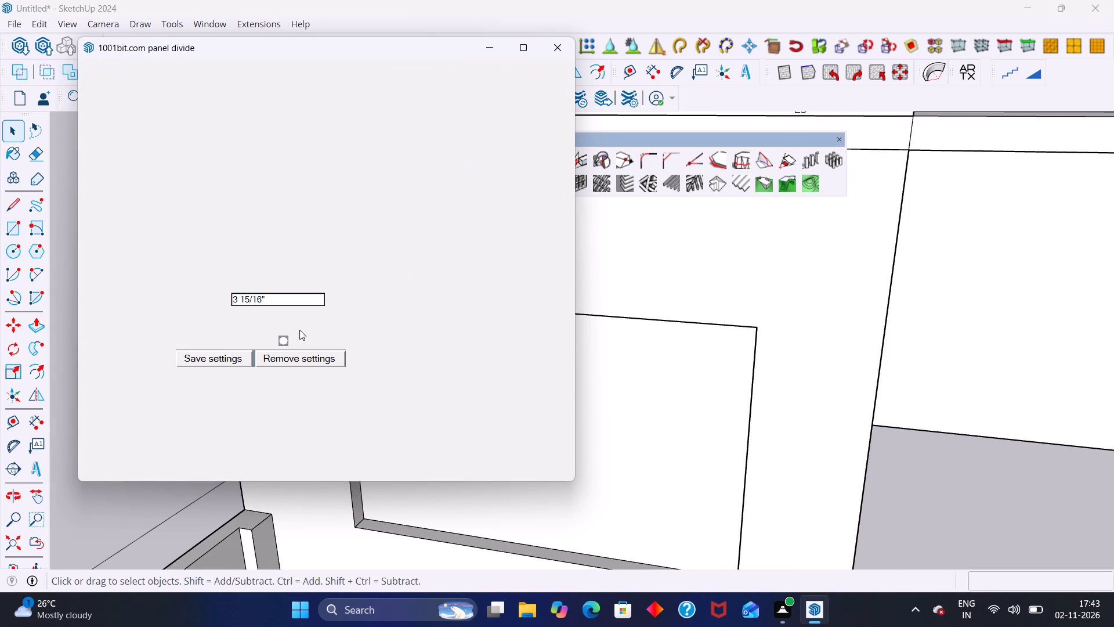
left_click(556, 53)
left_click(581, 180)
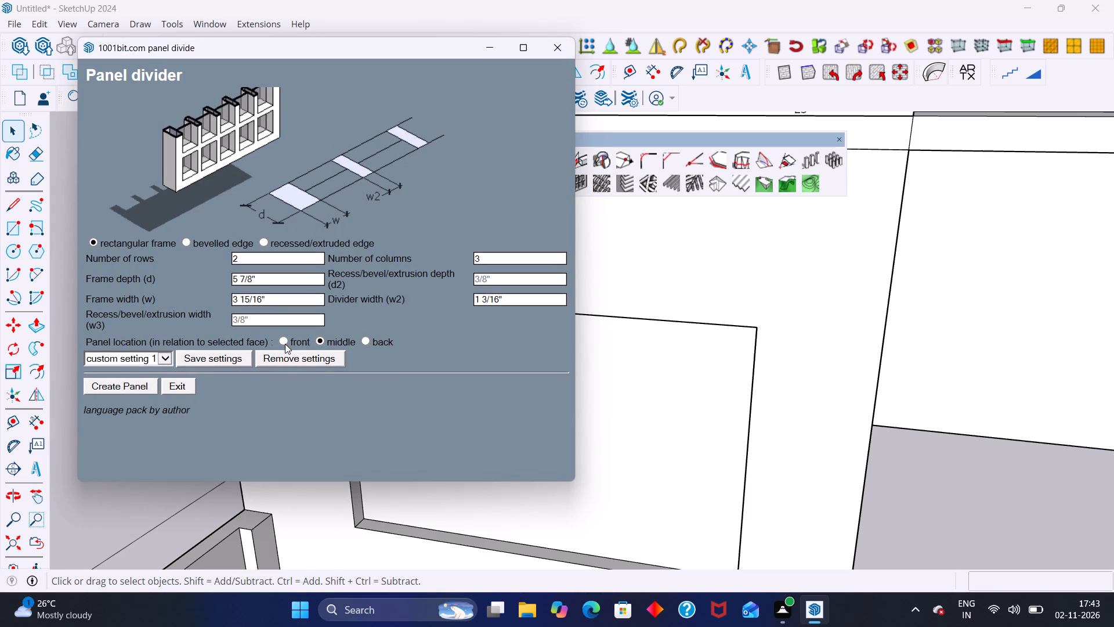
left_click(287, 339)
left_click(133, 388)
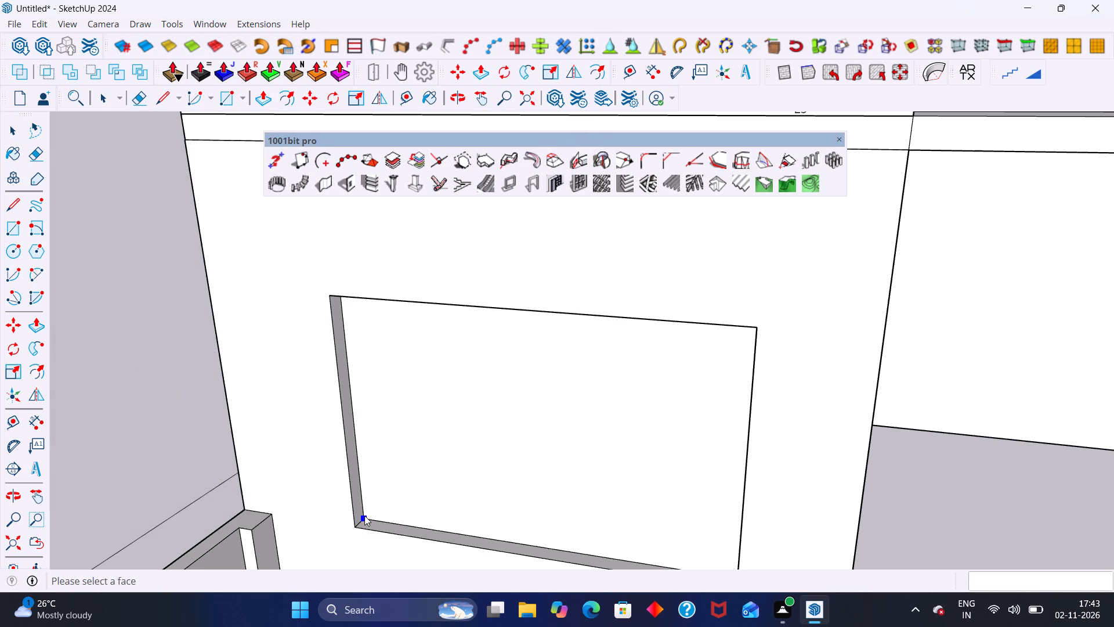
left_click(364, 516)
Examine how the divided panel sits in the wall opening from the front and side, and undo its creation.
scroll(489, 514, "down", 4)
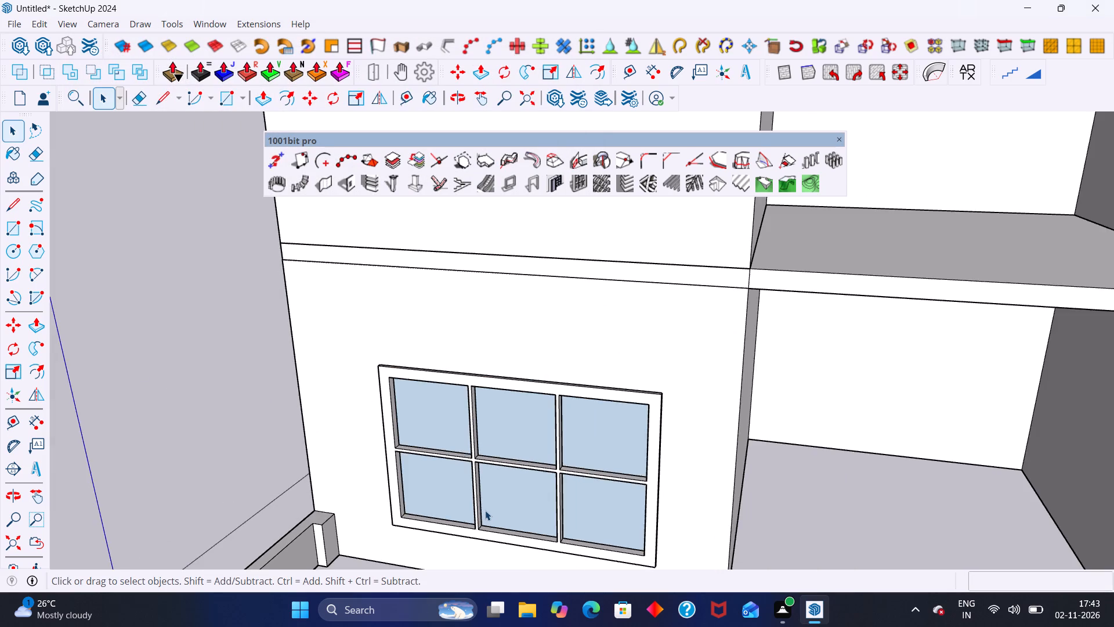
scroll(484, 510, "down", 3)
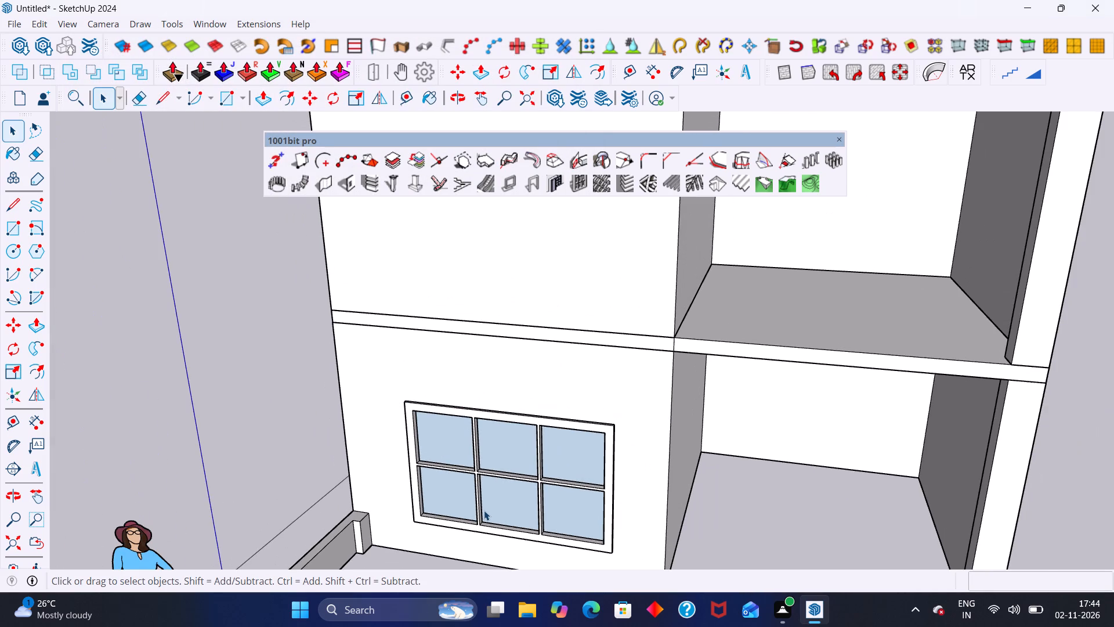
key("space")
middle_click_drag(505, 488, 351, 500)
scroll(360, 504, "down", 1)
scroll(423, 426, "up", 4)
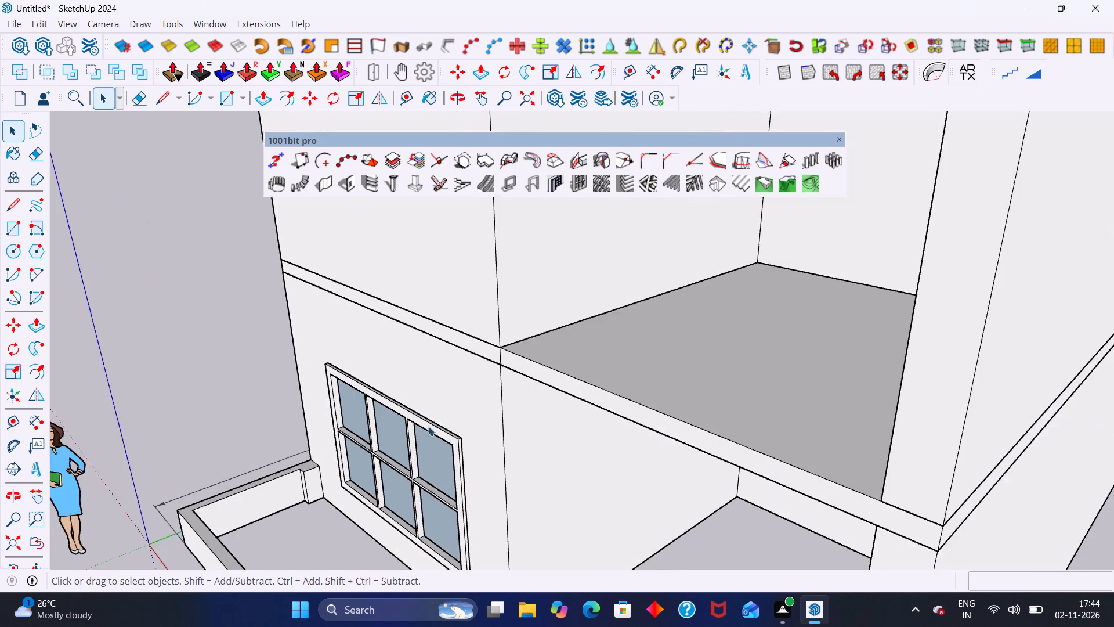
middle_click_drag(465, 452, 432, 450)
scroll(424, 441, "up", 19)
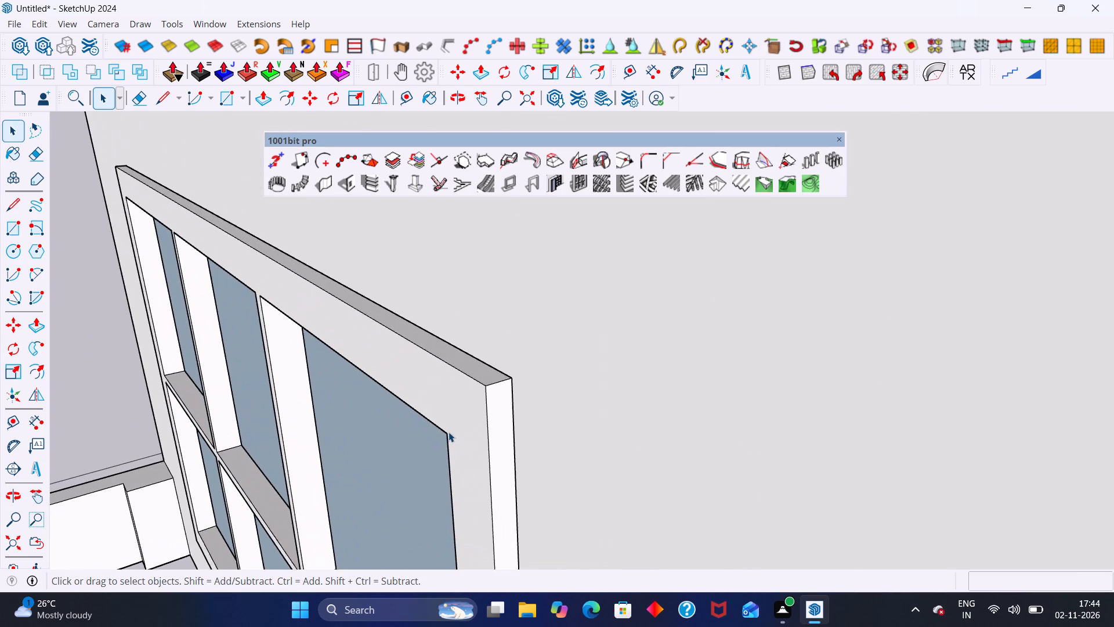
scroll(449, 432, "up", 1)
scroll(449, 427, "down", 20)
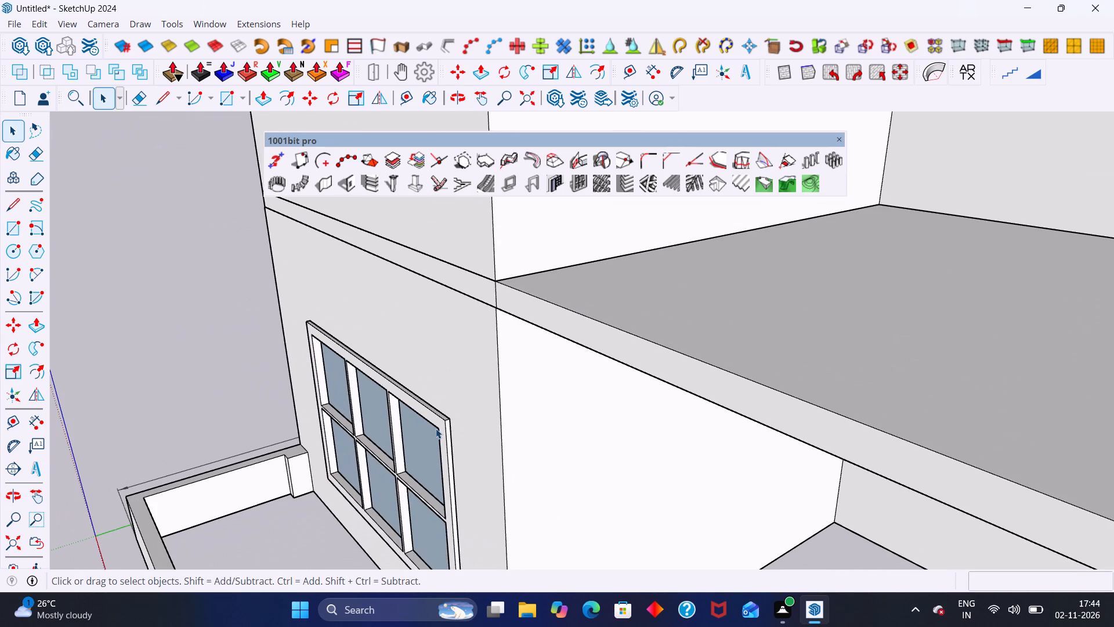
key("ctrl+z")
Delete the mid-wall face filling the window opening.
left_click(411, 430)
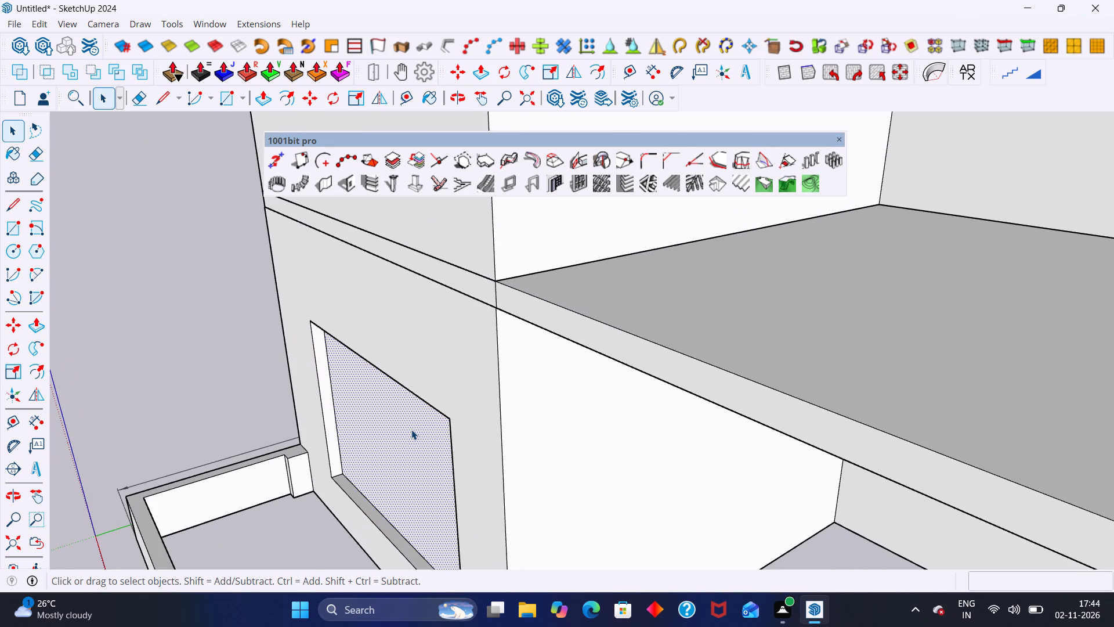
key("Delete")
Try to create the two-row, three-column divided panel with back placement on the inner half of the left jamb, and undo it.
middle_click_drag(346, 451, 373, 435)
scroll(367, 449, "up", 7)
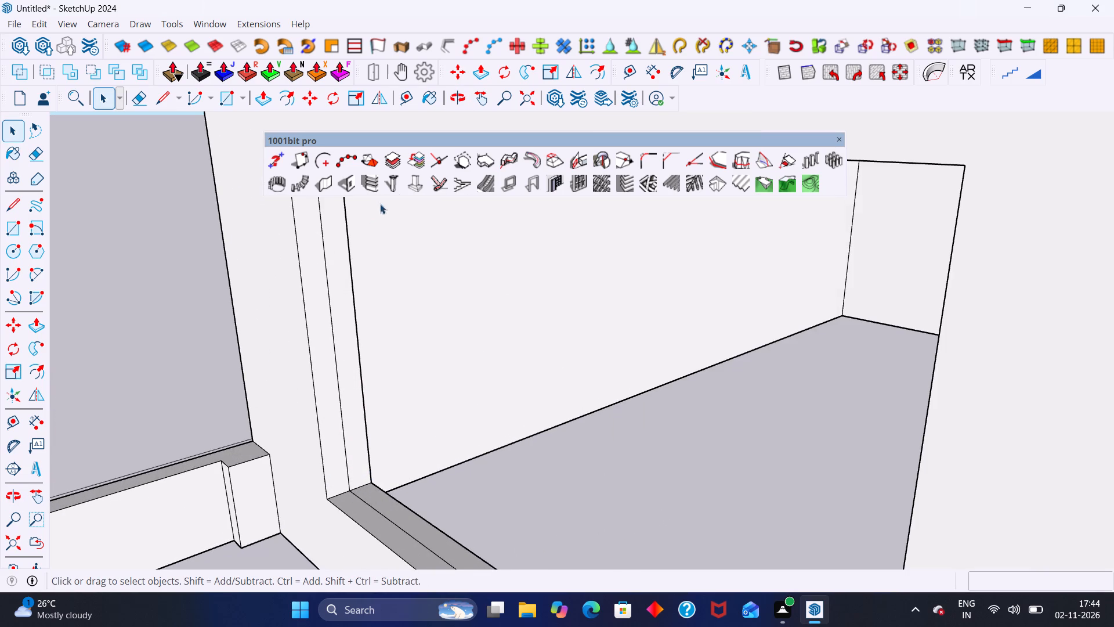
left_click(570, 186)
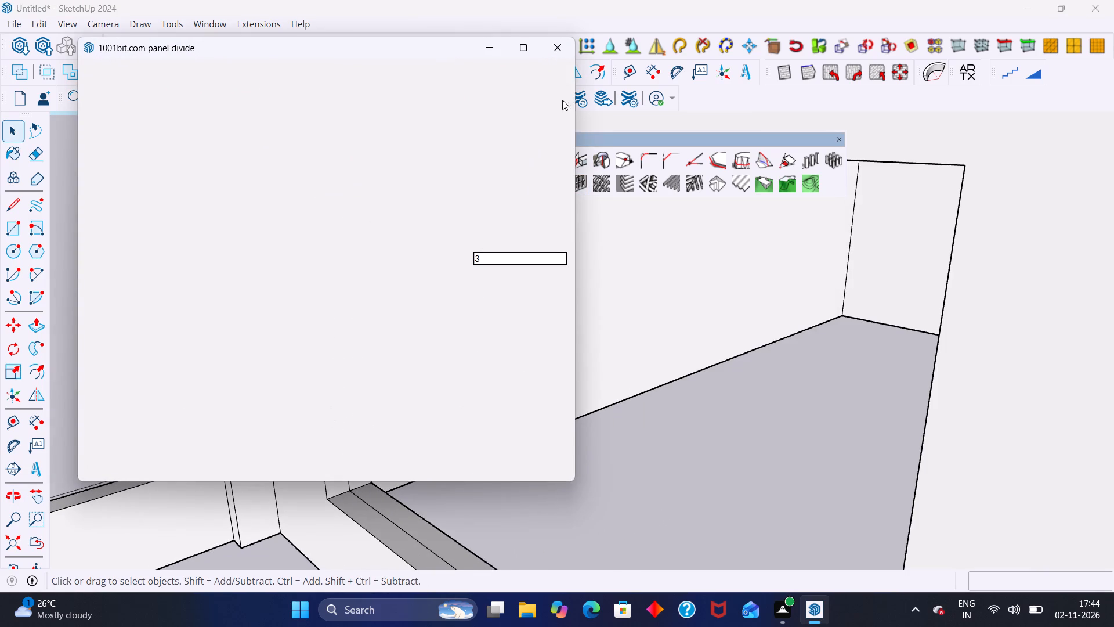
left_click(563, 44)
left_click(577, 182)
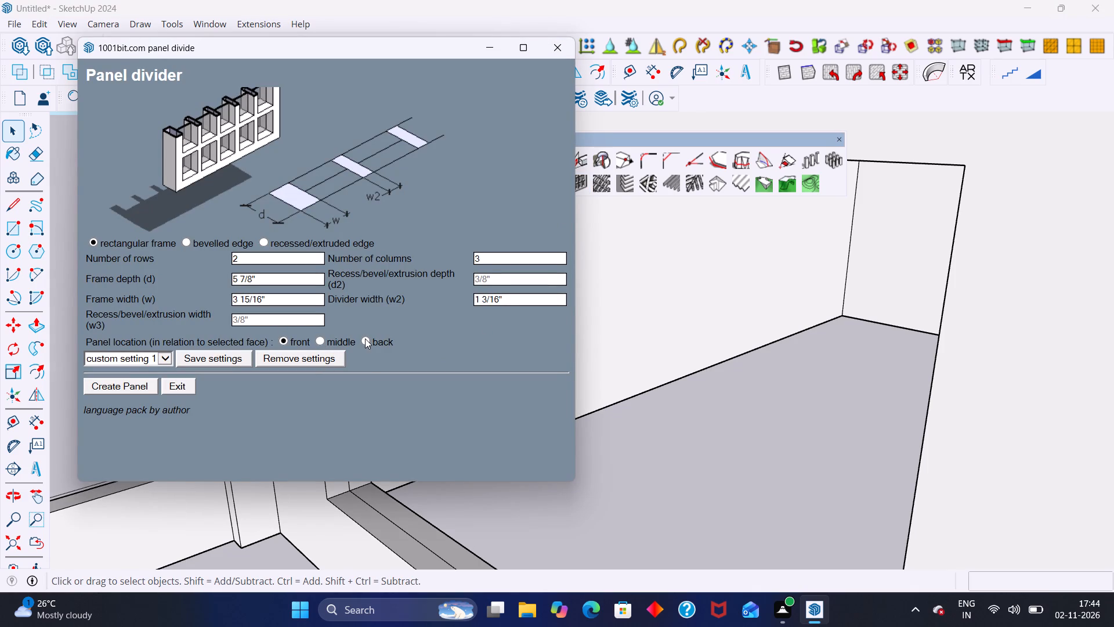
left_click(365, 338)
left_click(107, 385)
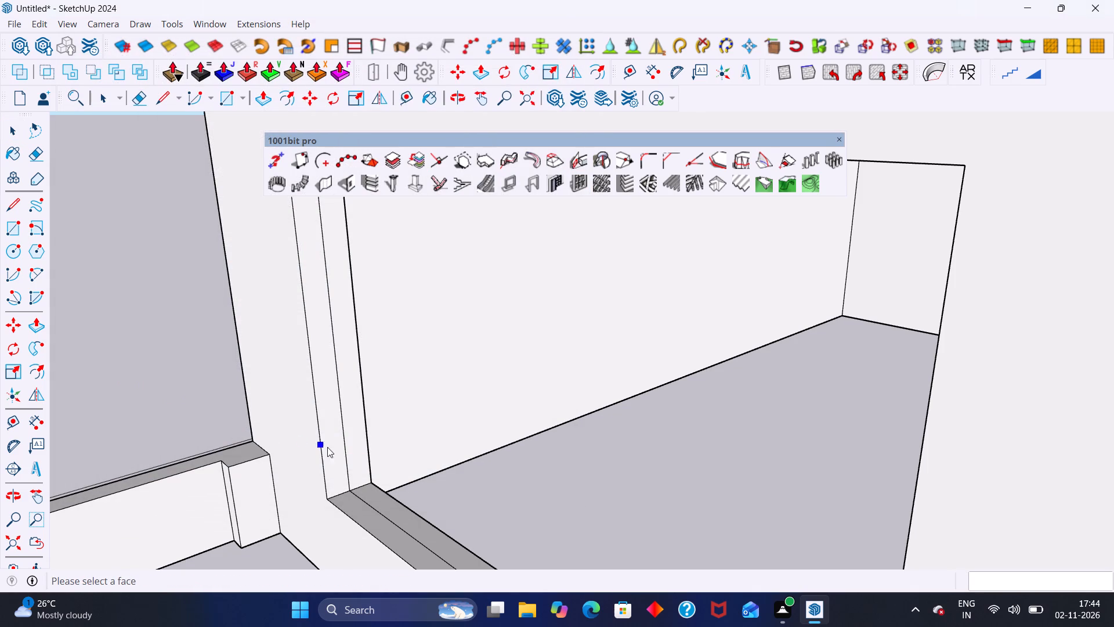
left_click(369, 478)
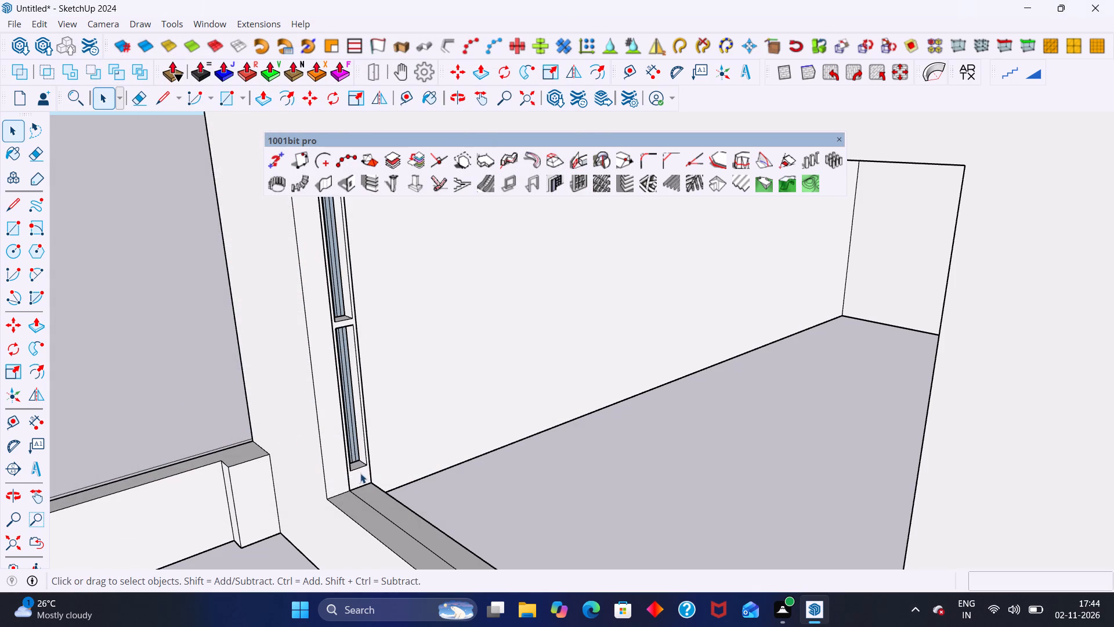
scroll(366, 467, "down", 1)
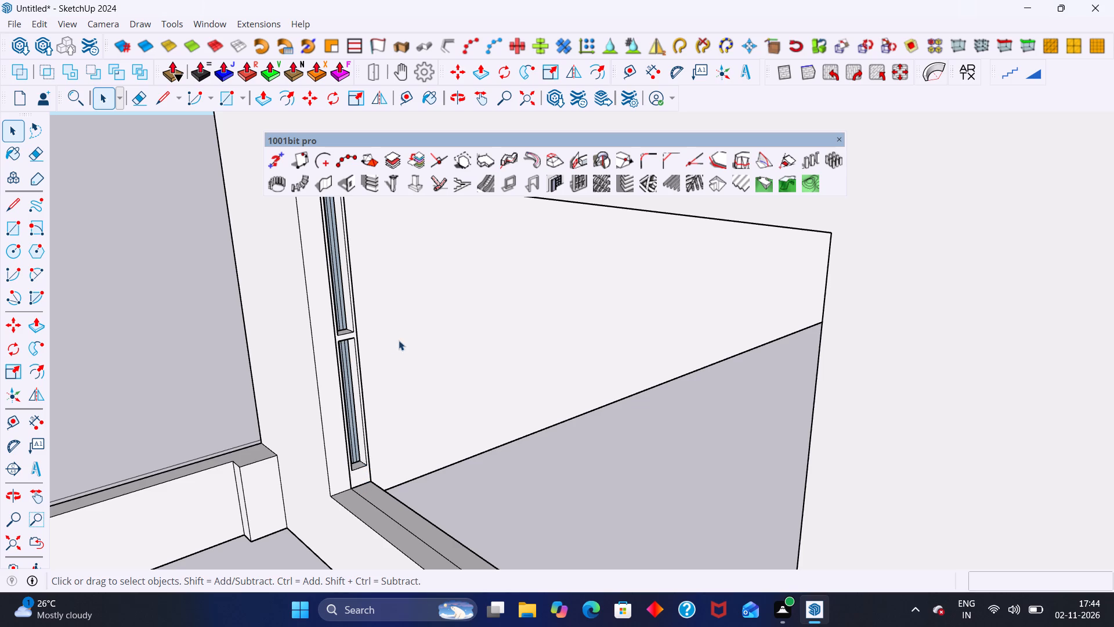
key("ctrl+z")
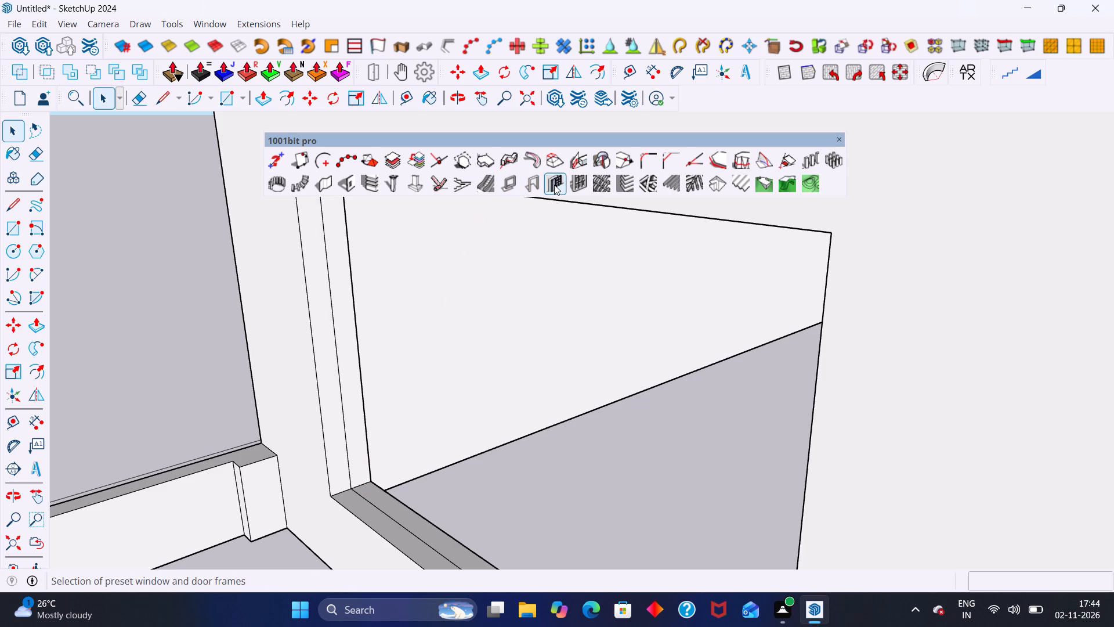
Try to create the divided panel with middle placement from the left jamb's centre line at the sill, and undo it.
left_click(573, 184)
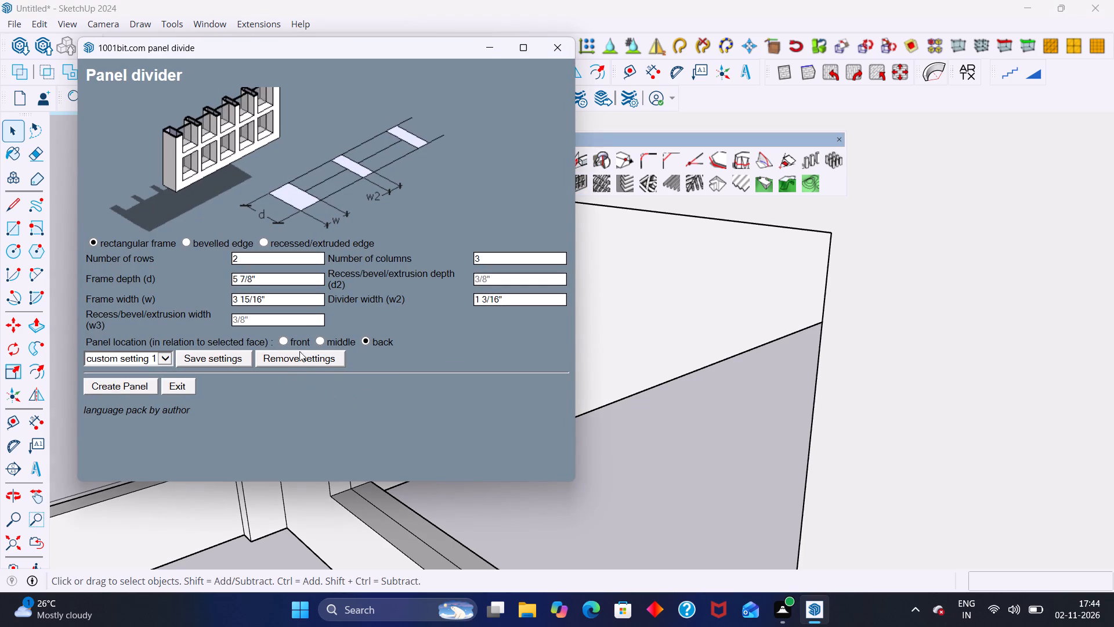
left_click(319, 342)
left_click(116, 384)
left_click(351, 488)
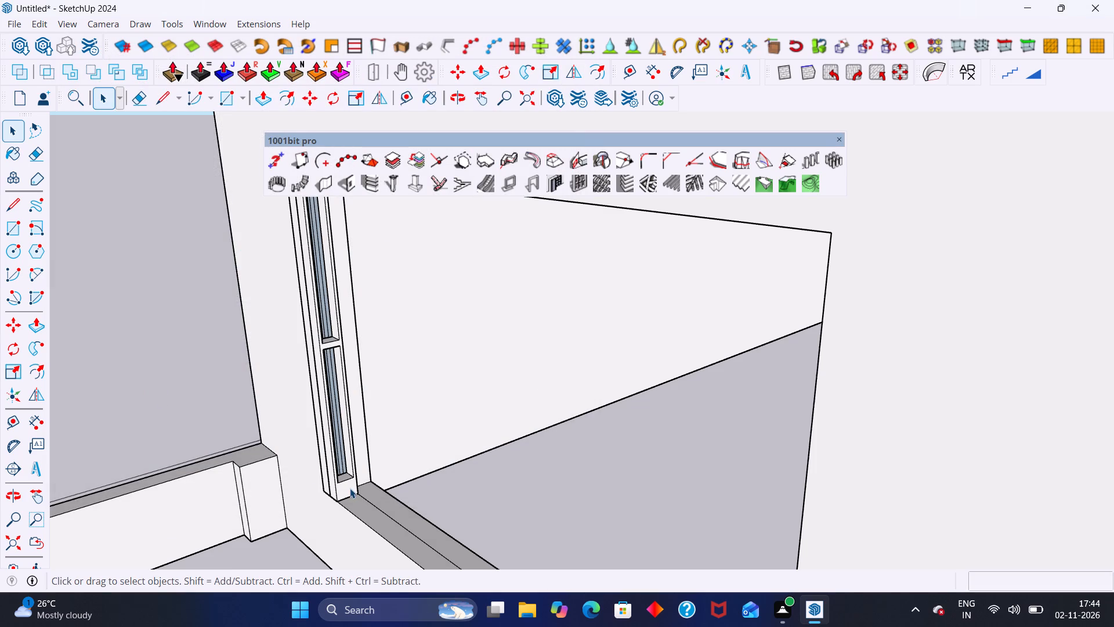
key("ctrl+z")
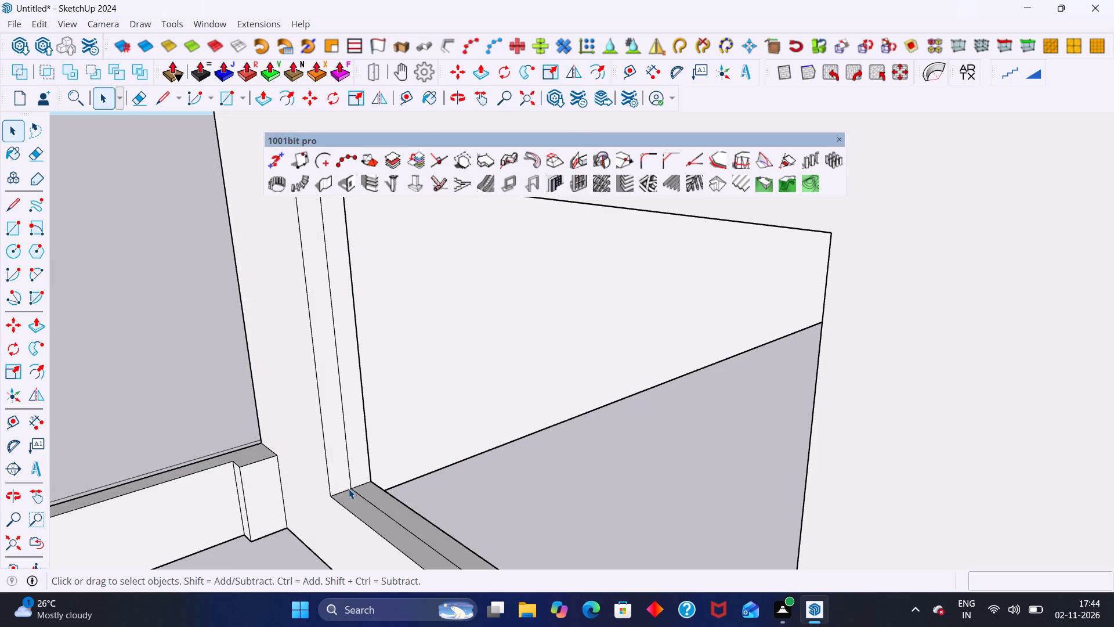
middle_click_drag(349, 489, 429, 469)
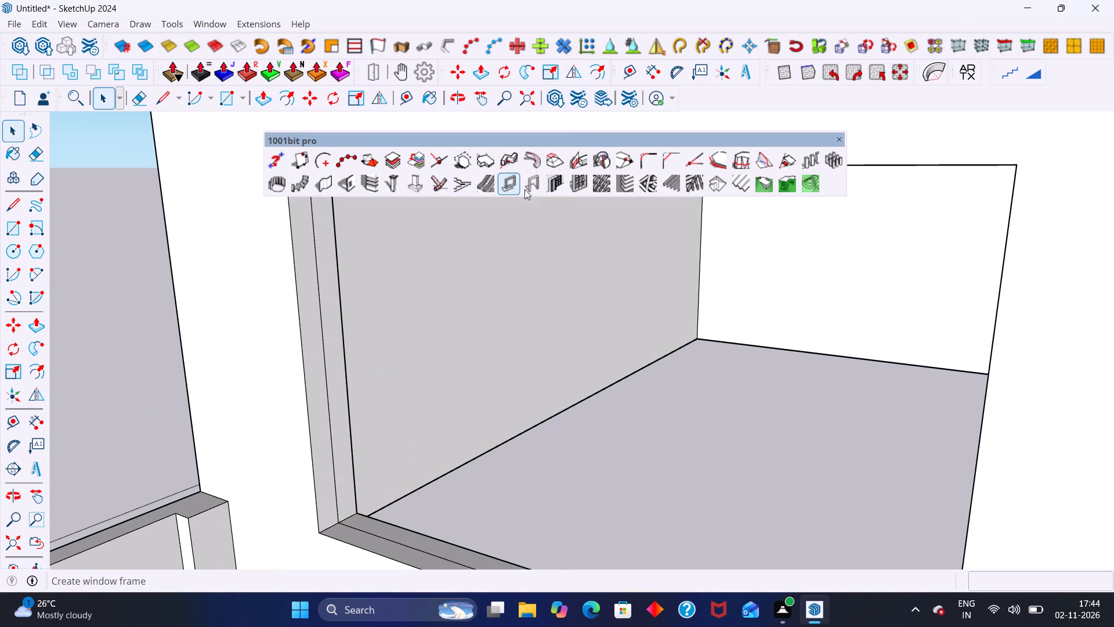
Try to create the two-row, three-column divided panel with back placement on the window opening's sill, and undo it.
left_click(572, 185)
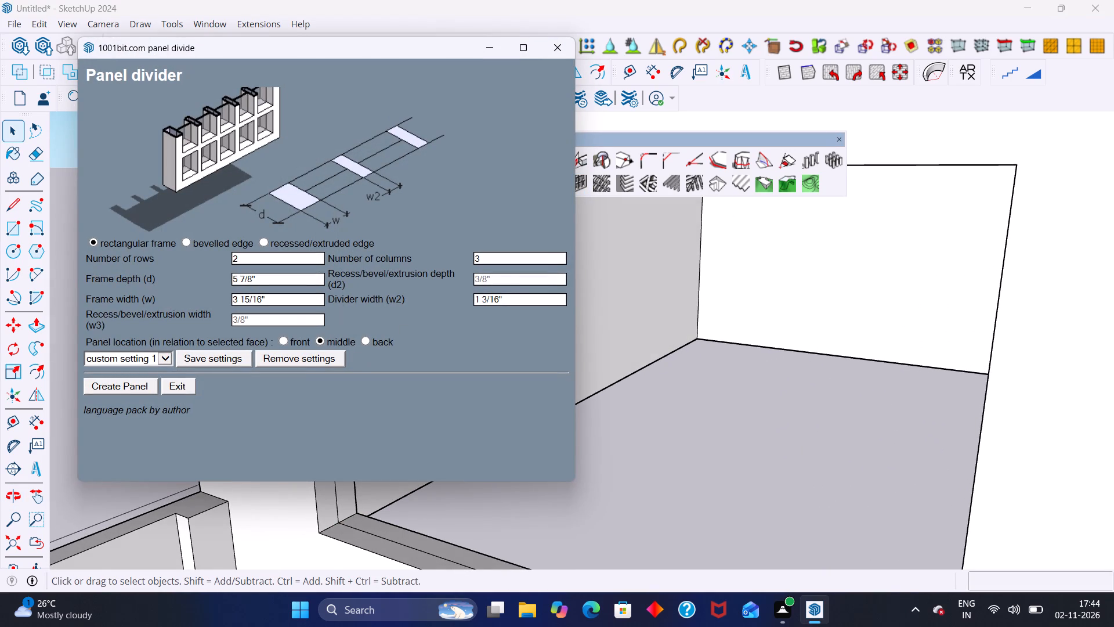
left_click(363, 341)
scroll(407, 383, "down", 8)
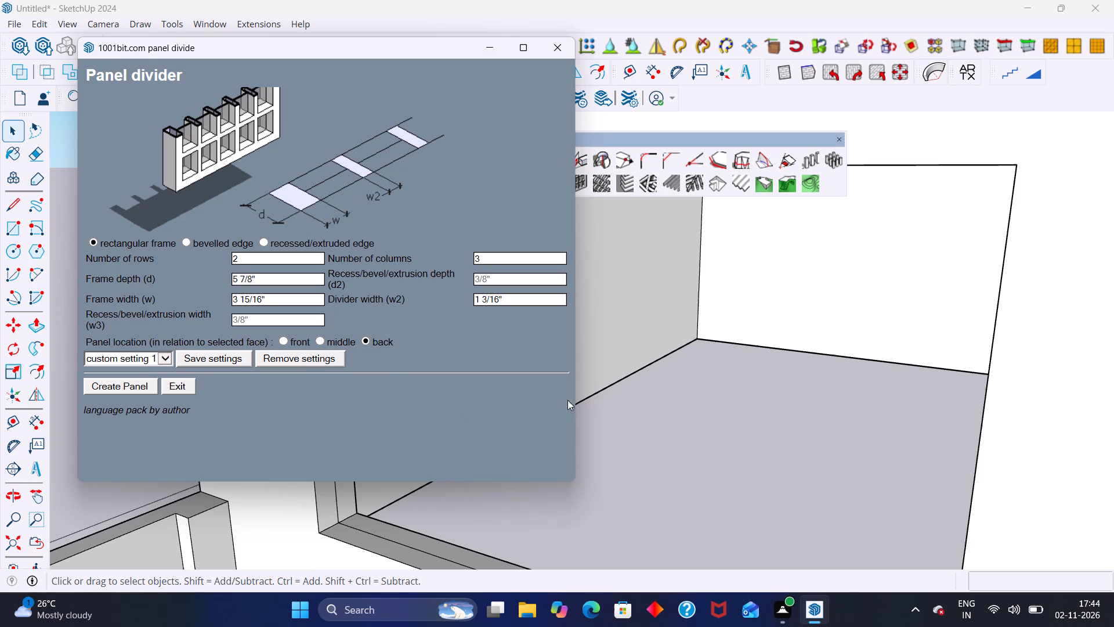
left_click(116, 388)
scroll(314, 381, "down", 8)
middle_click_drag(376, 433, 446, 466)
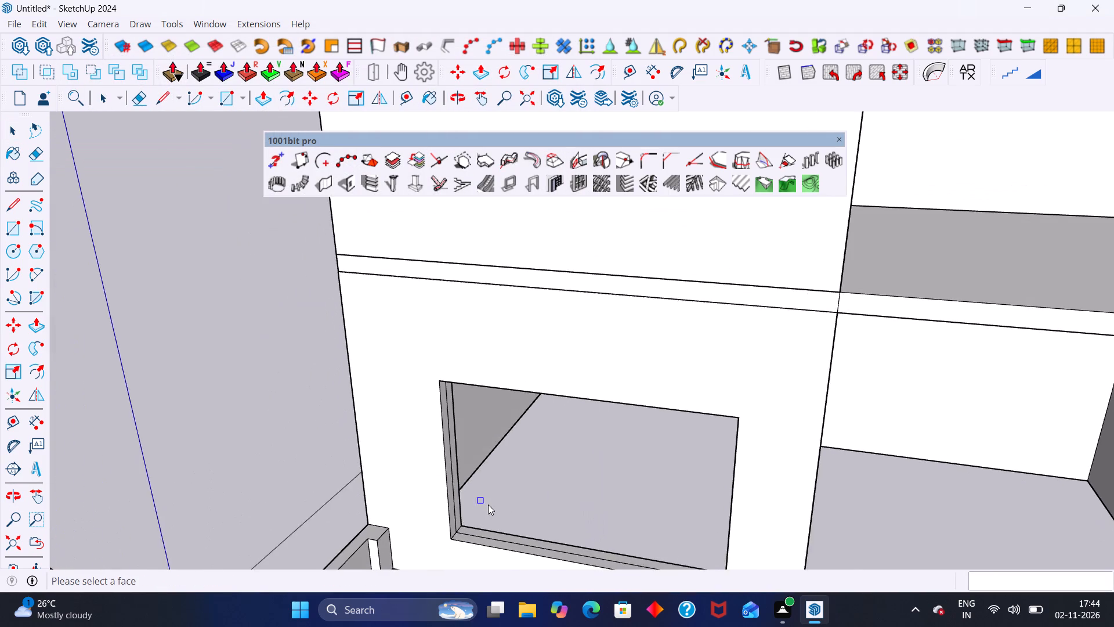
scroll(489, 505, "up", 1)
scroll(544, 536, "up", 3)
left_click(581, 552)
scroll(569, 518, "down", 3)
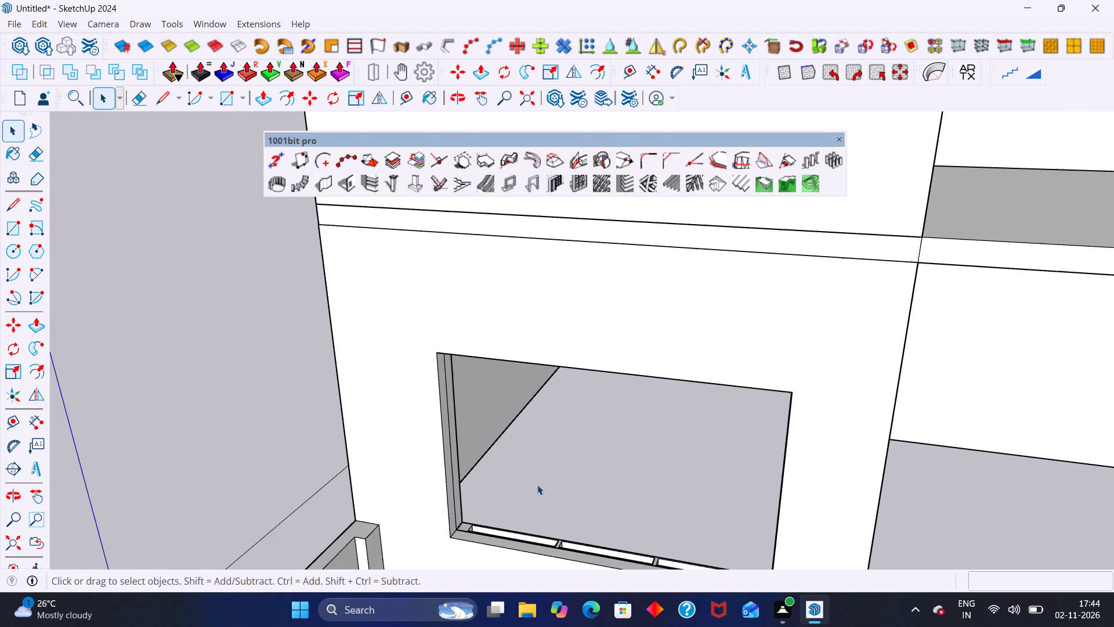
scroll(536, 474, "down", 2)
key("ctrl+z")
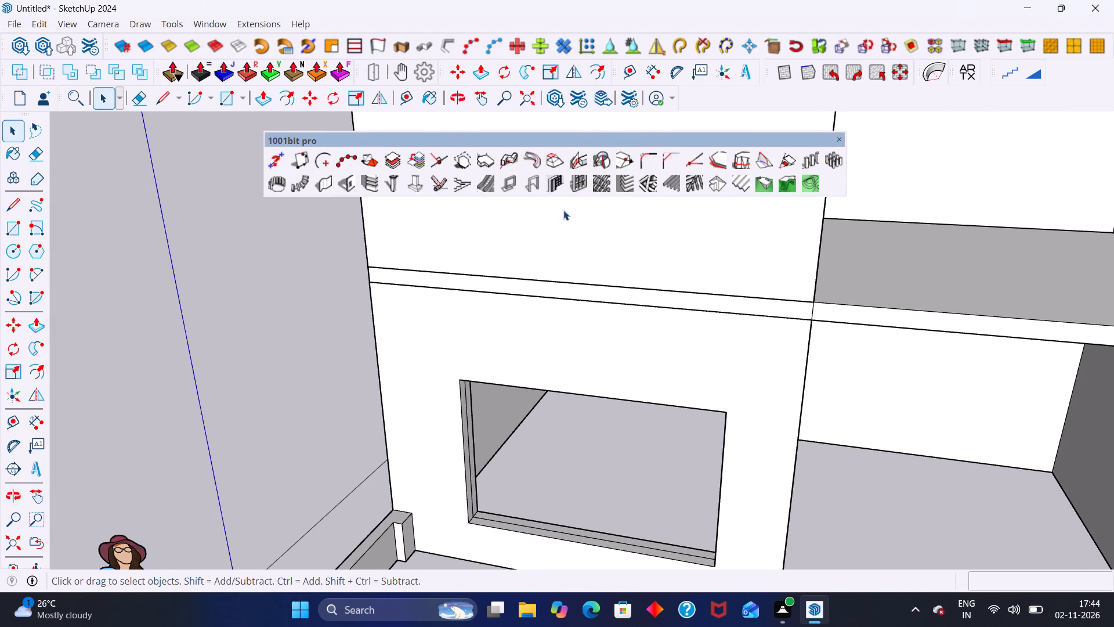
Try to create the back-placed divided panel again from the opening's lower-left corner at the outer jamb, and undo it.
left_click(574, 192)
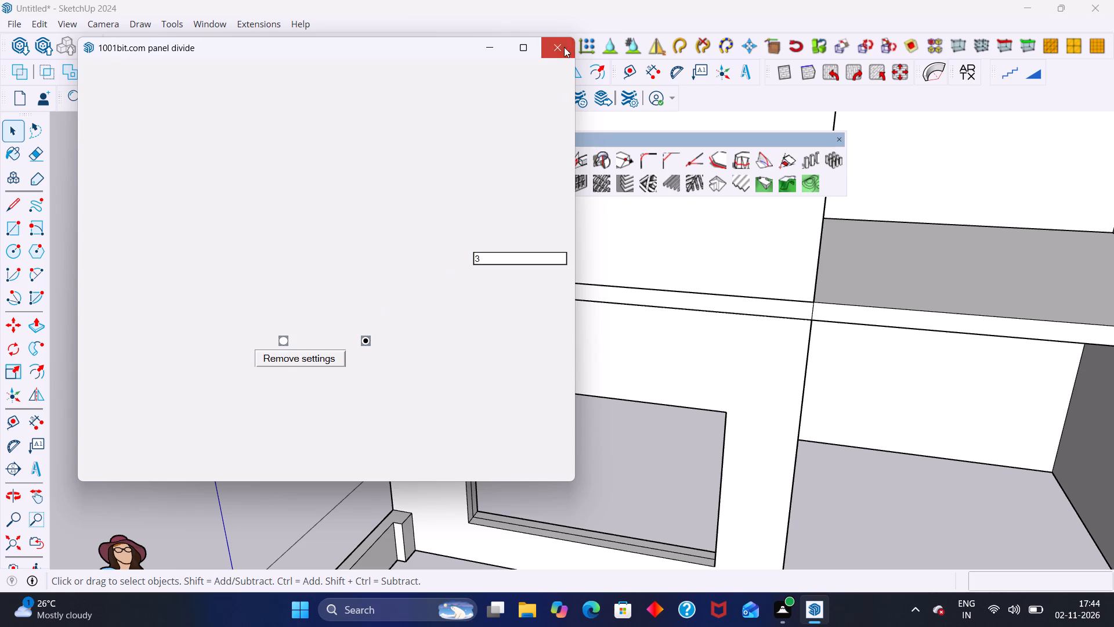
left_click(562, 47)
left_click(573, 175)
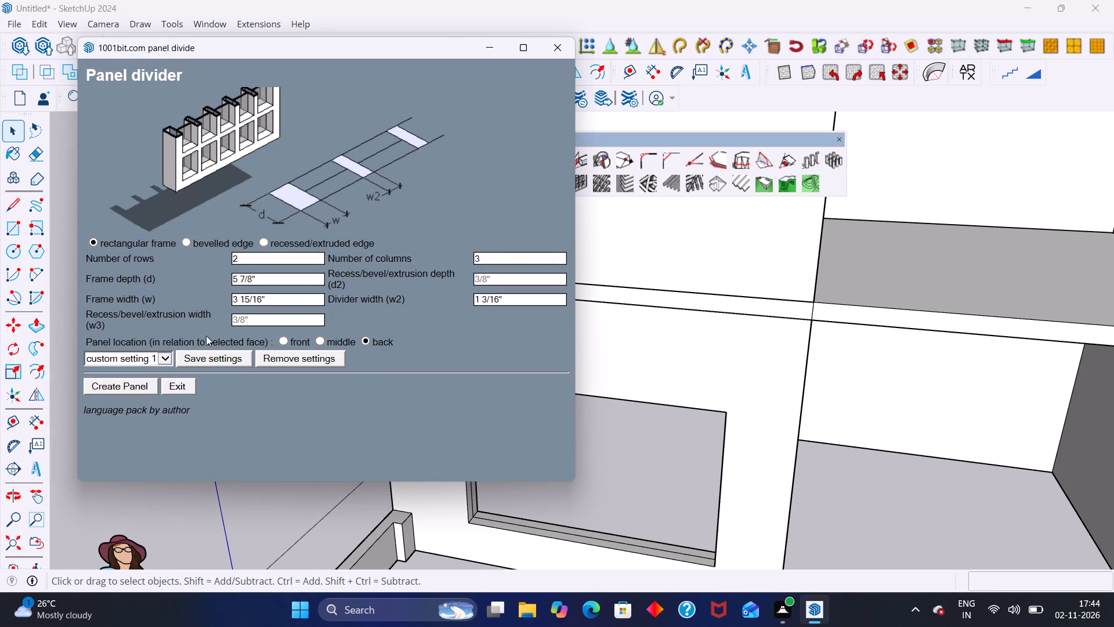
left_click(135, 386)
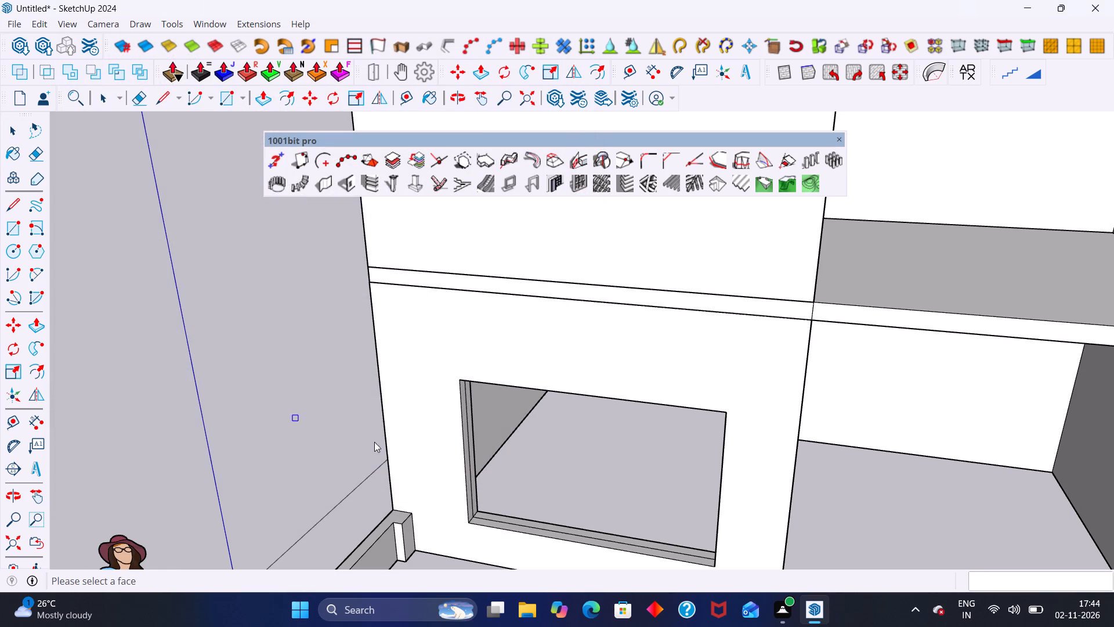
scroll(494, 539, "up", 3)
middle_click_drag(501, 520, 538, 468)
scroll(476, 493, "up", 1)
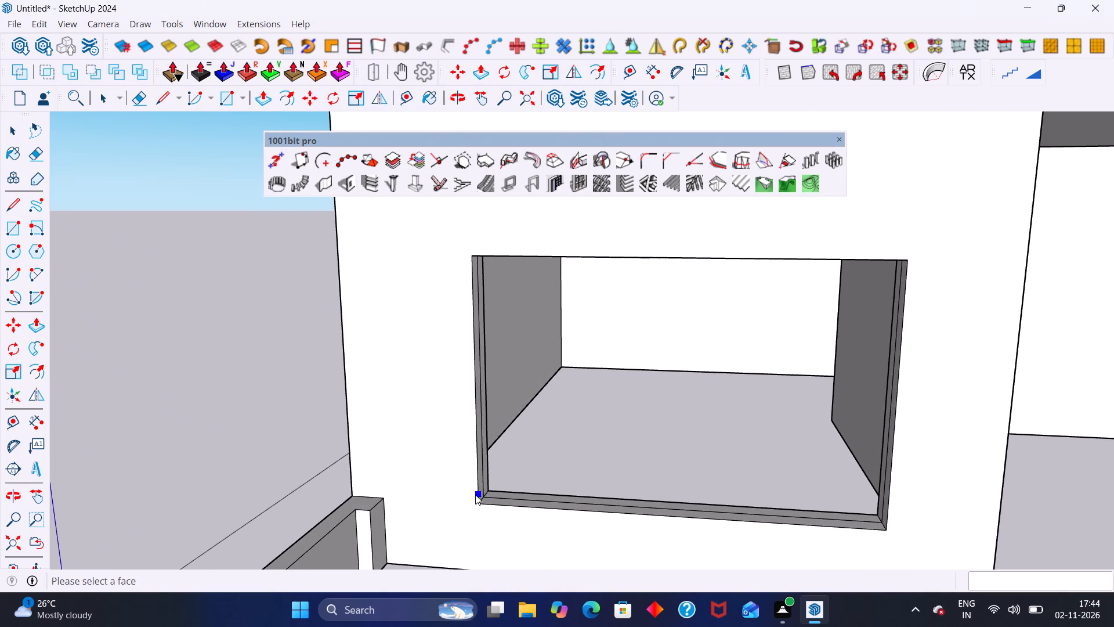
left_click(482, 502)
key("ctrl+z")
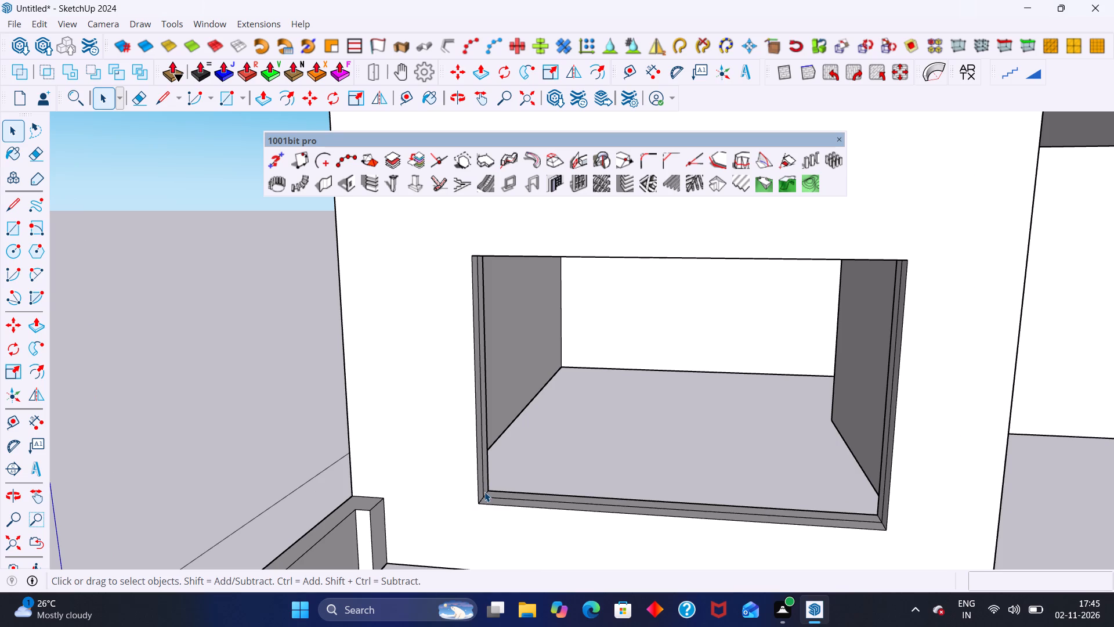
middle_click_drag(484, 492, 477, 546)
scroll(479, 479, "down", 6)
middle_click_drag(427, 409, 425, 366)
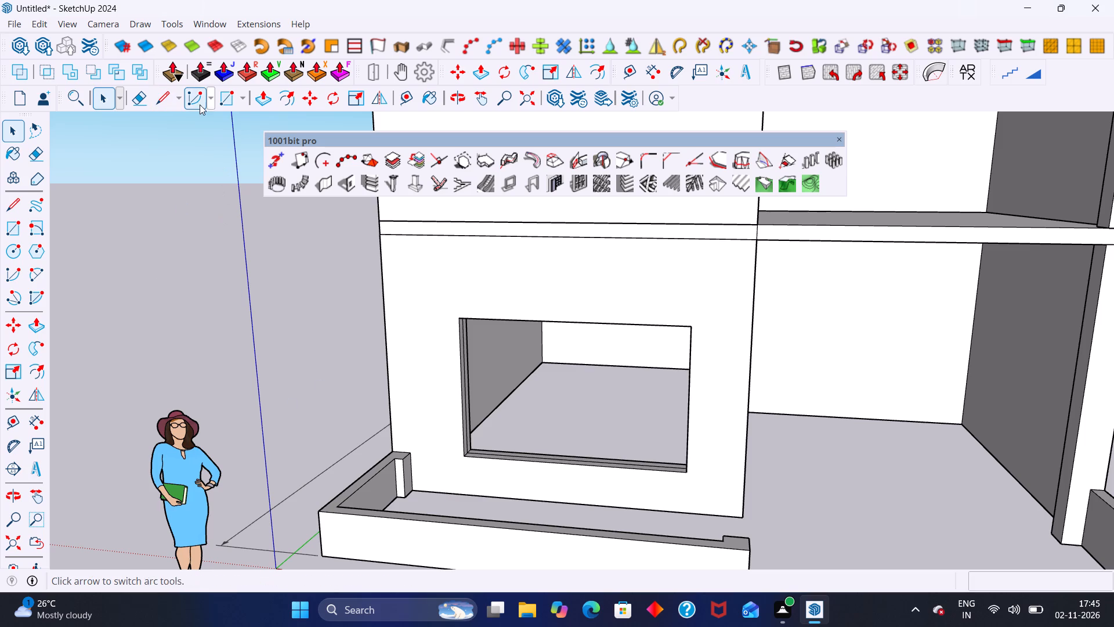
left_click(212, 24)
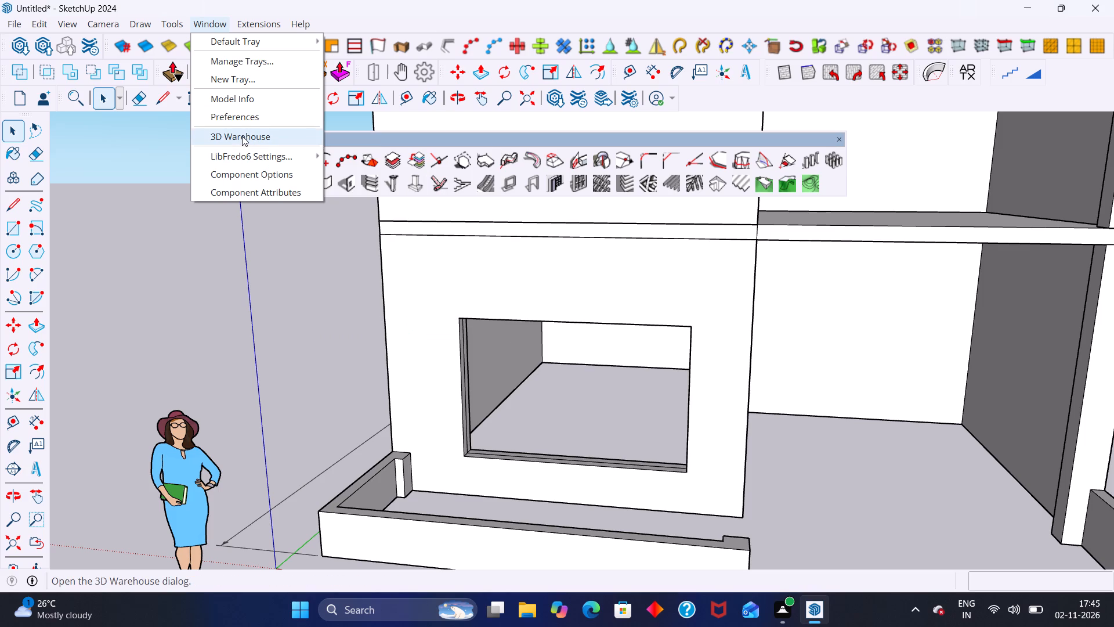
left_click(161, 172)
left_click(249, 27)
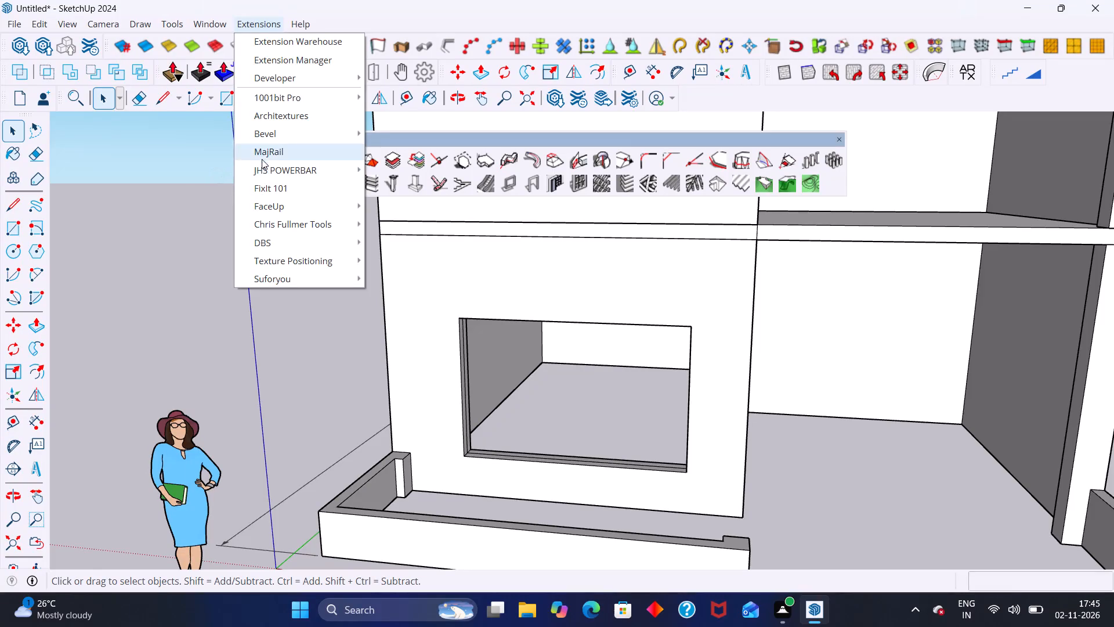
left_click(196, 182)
Hide the Warehouse toolbar.
right_click(361, 24)
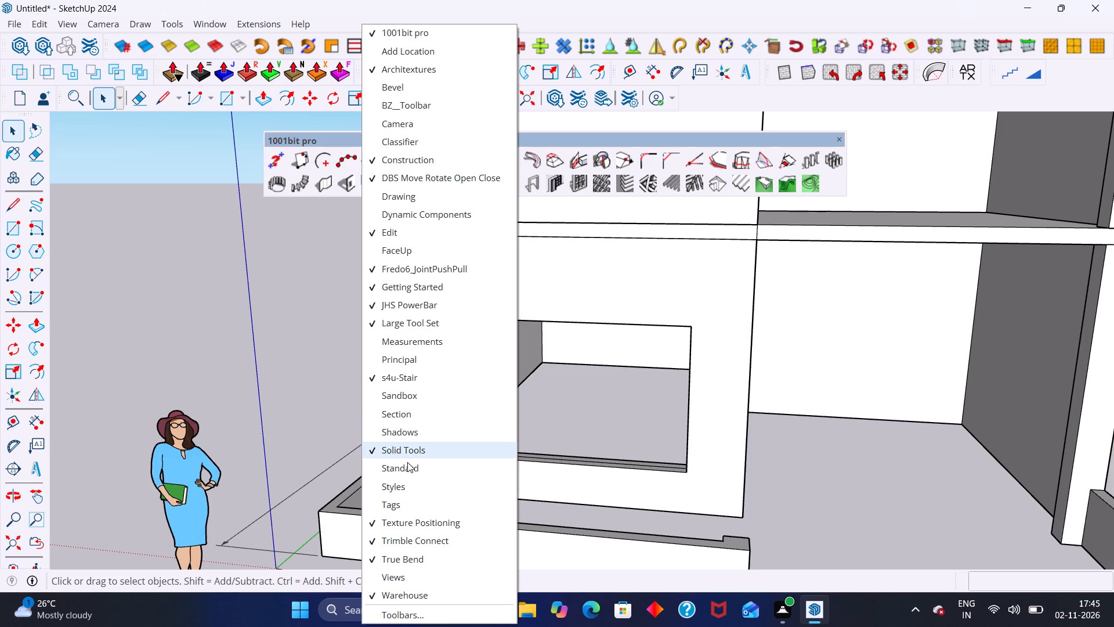
left_click_drag(394, 578, 388, 587)
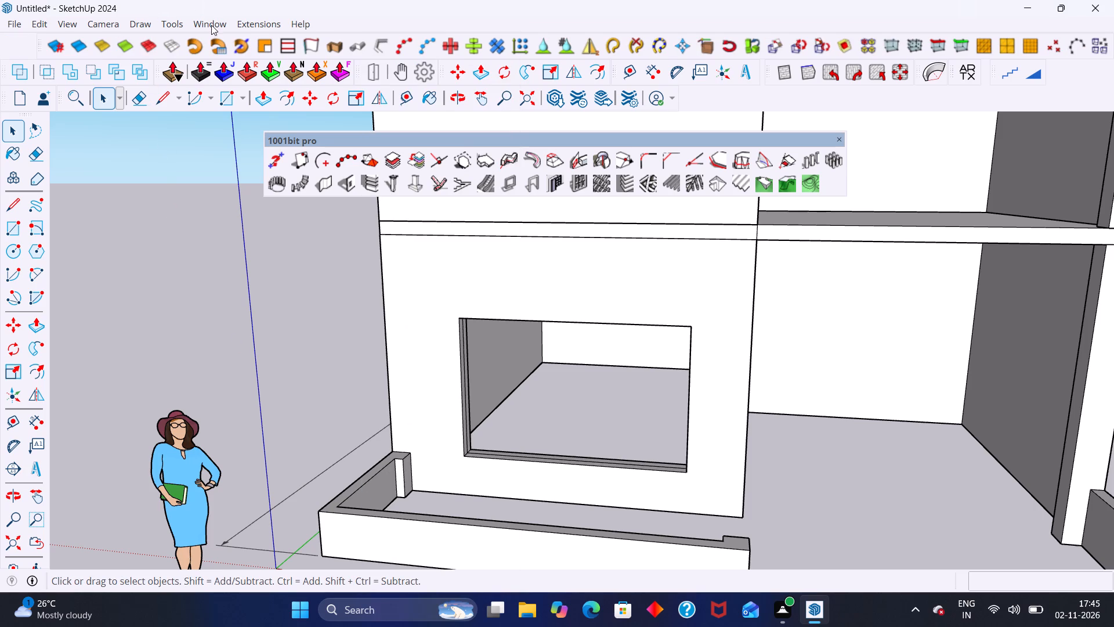
Look through the installed extensions in the Extension Manager for one suited to making the window.
left_click(258, 29)
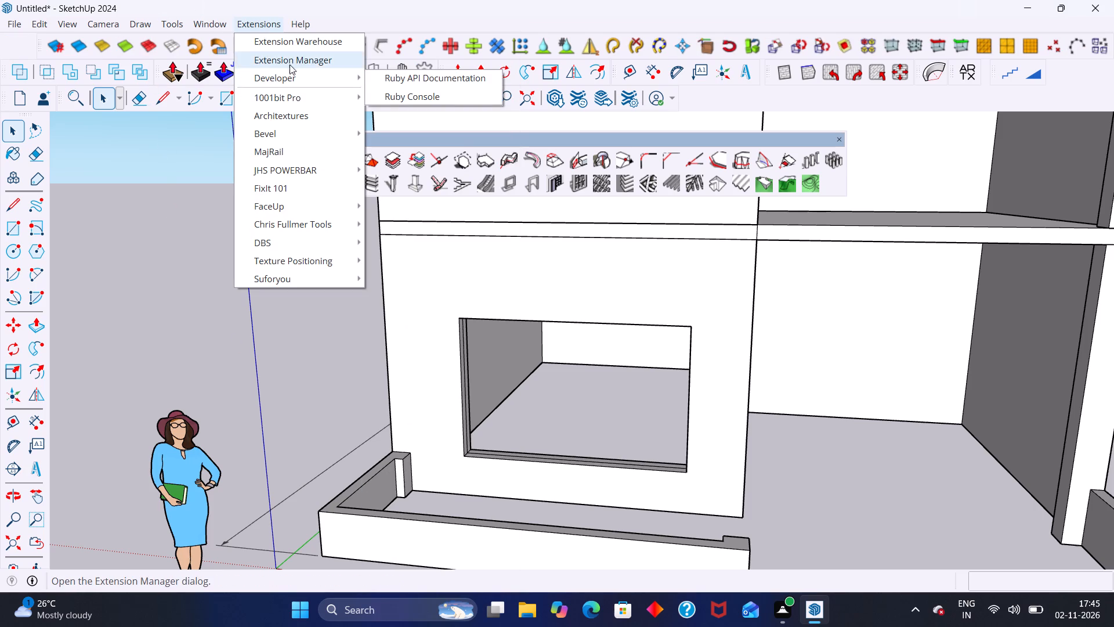
left_click(291, 60)
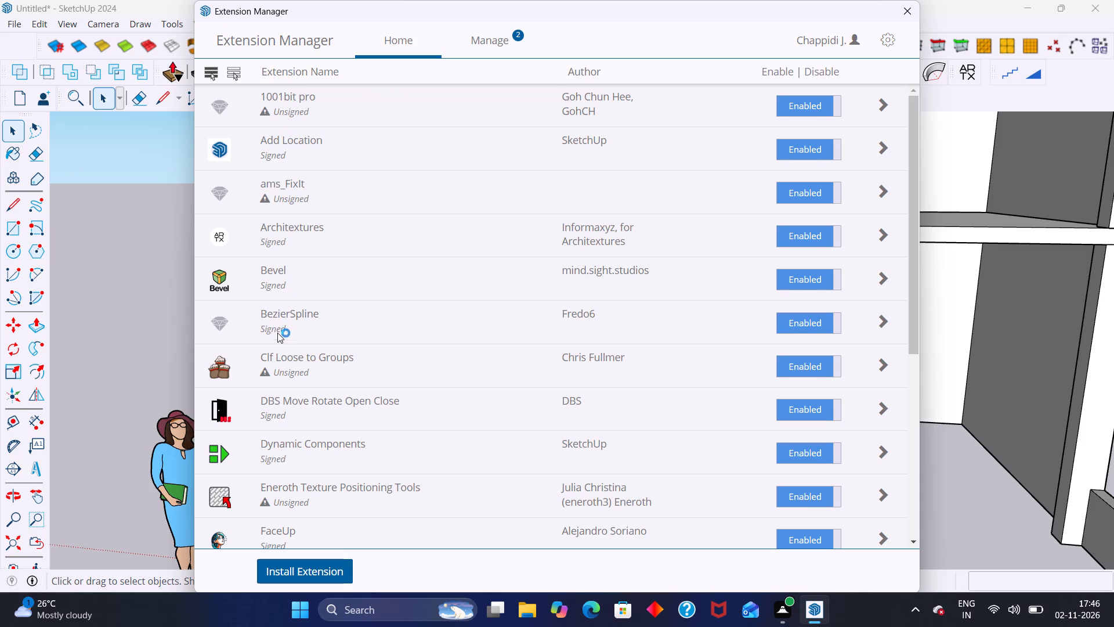
scroll(281, 356, "down", 1)
scroll(283, 406, "down", 1)
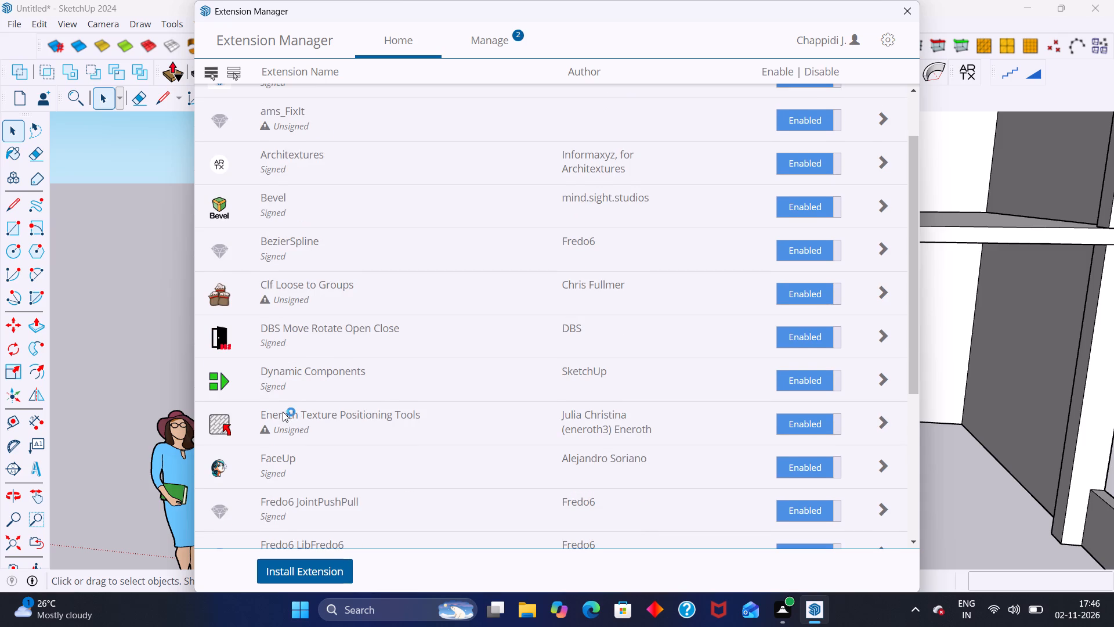
scroll(284, 425, "down", 2)
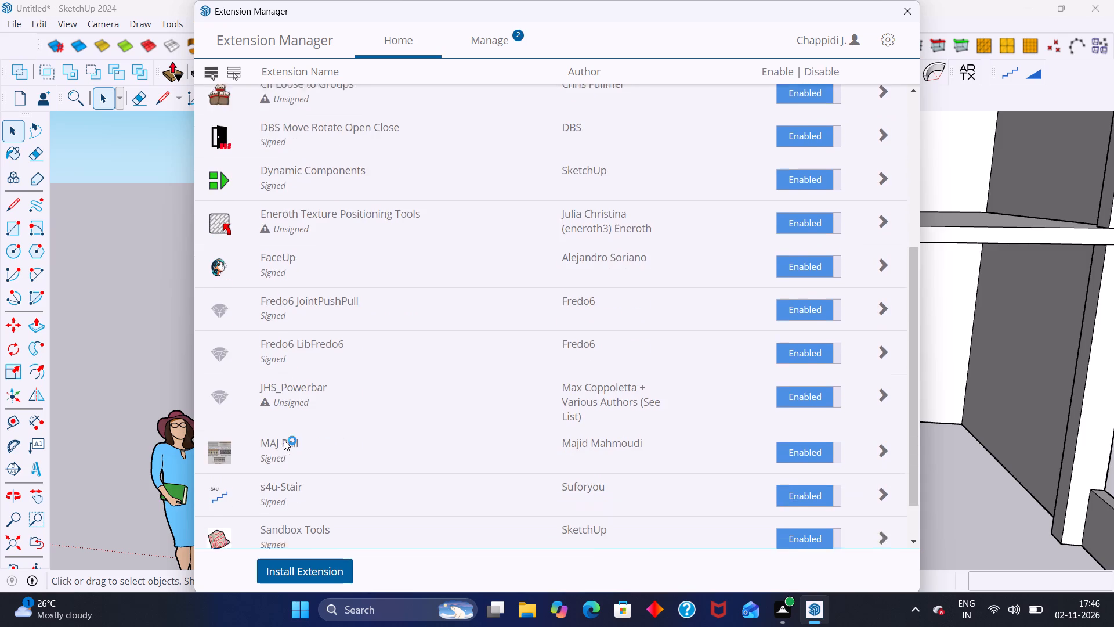
scroll(284, 442, "down", 5)
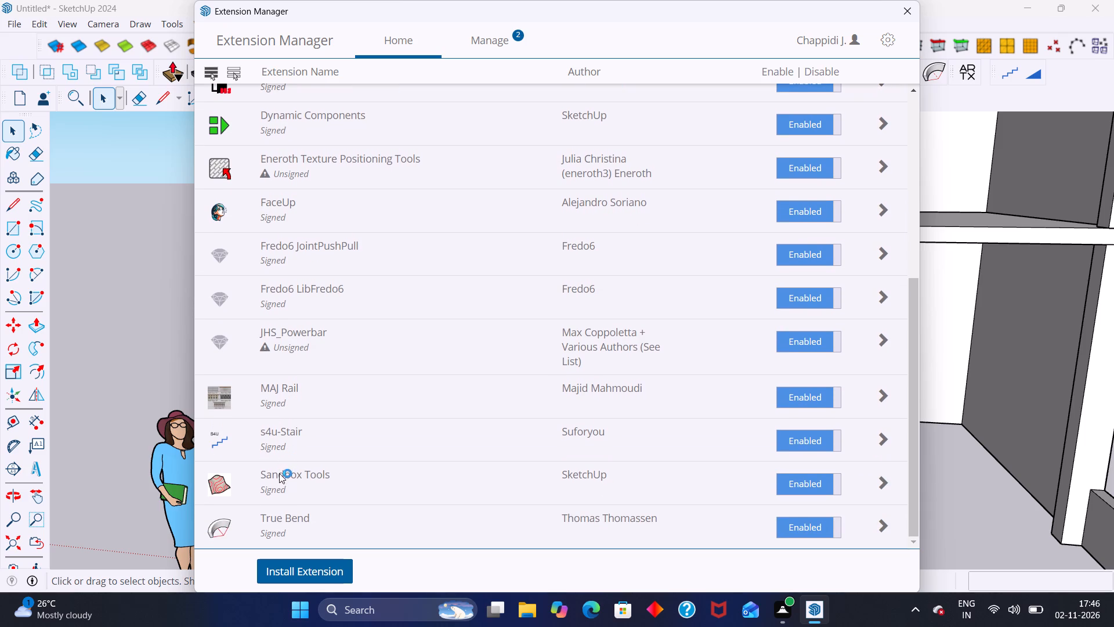
scroll(279, 473, "down", 1)
scroll(290, 490, "up", 1)
scroll(291, 493, "down", 1)
scroll(285, 397, "down", 3)
scroll(288, 402, "up", 3)
scroll(285, 396, "down", 4)
scroll(287, 400, "up", 2)
scroll(287, 400, "down", 3)
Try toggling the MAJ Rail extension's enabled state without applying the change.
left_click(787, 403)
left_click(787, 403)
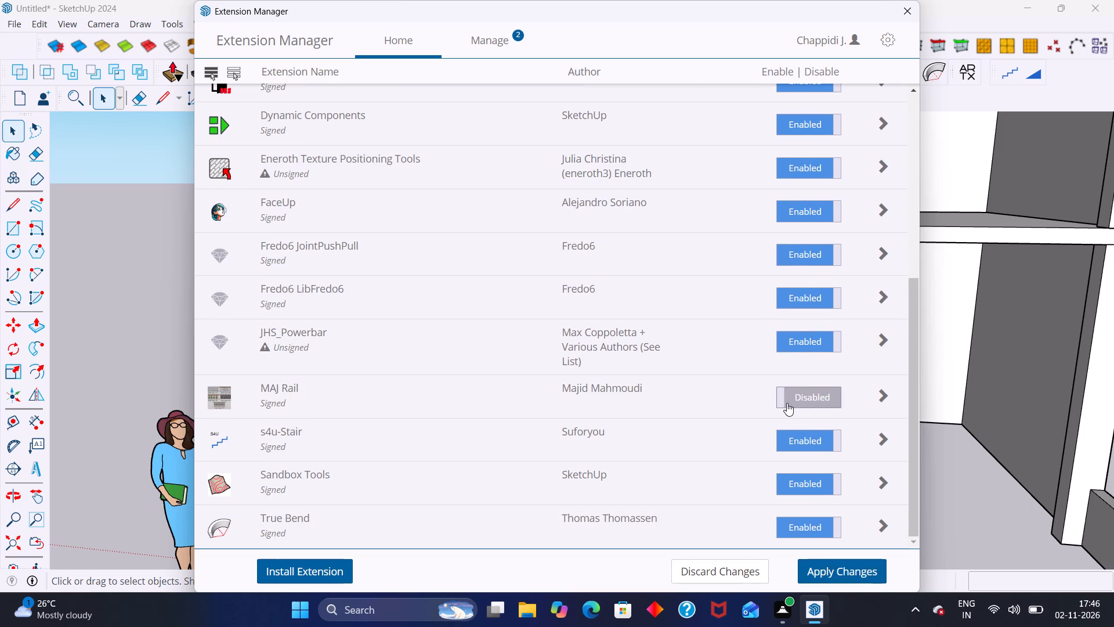
Review the installed extensions in the update and uninstall list, and close the Extension Manager.
scroll(499, 410, "down", 4)
scroll(419, 399, "up", 6)
left_click(489, 44)
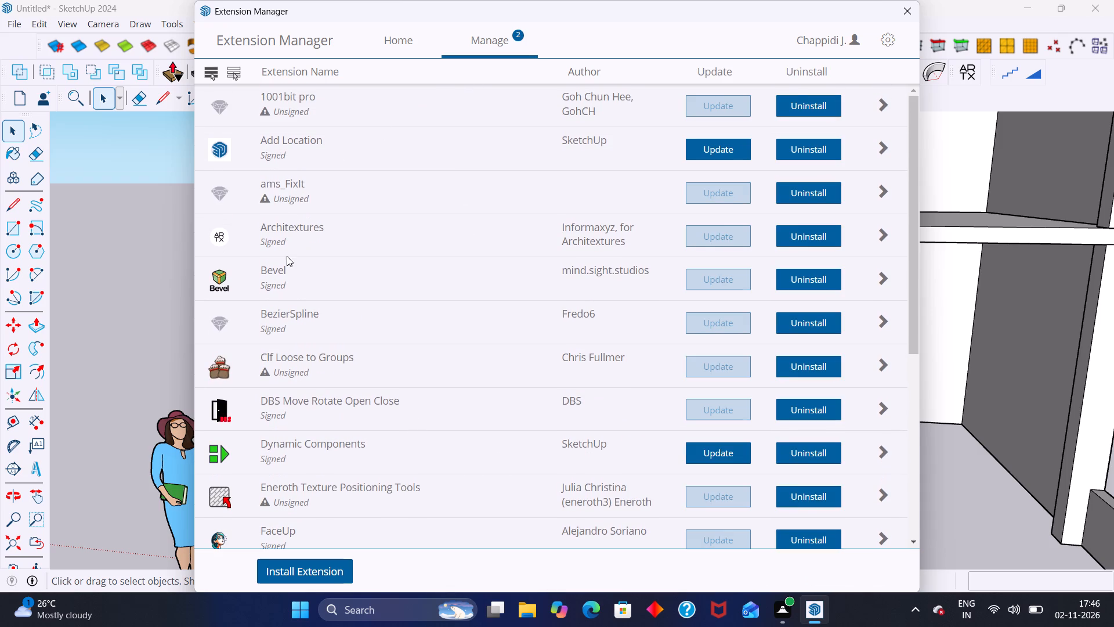
scroll(286, 399, "down", 2)
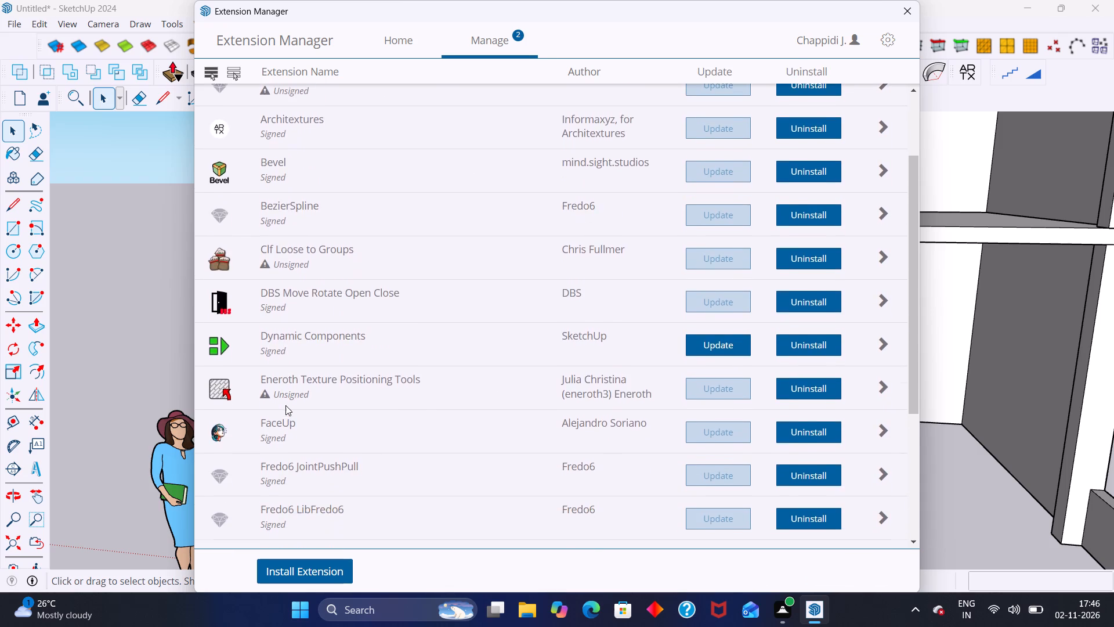
scroll(285, 406, "down", 2)
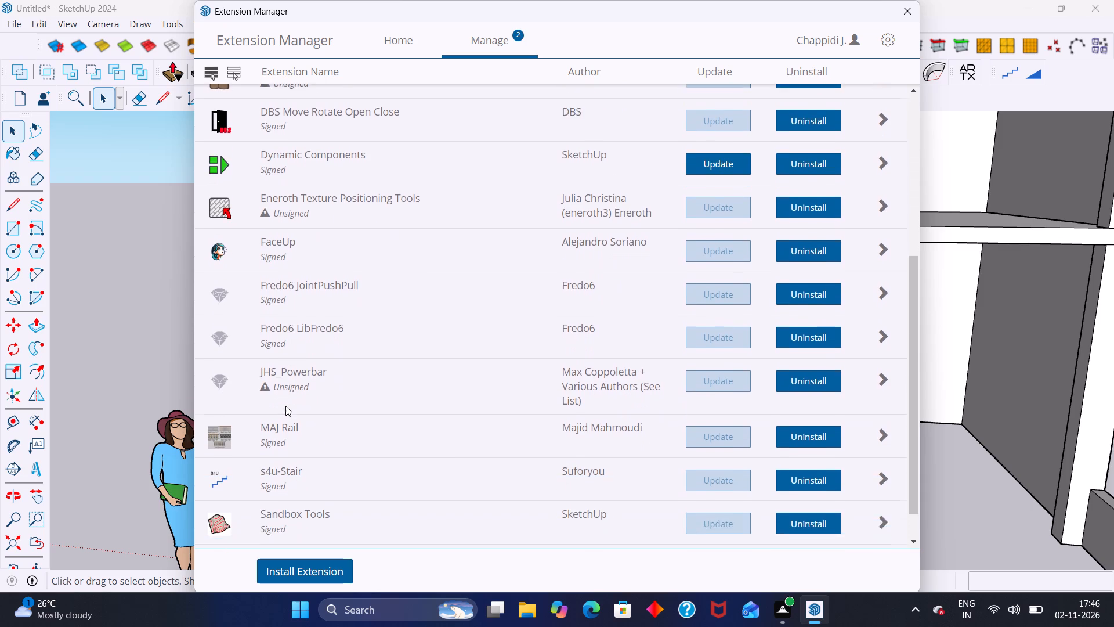
scroll(285, 406, "down", 3)
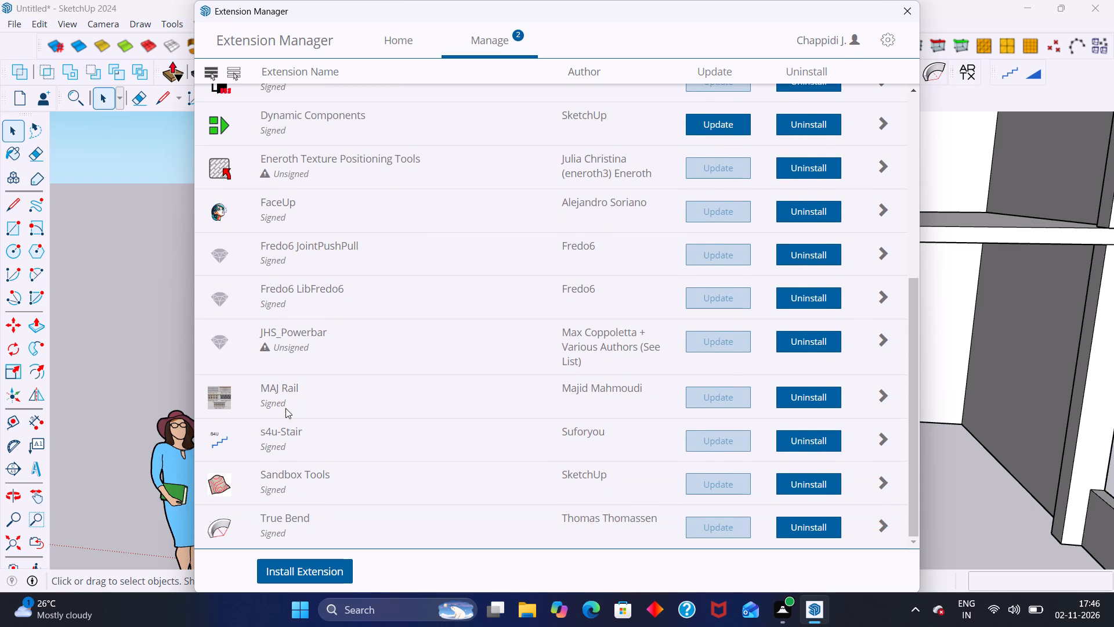
scroll(285, 410, "up", 8)
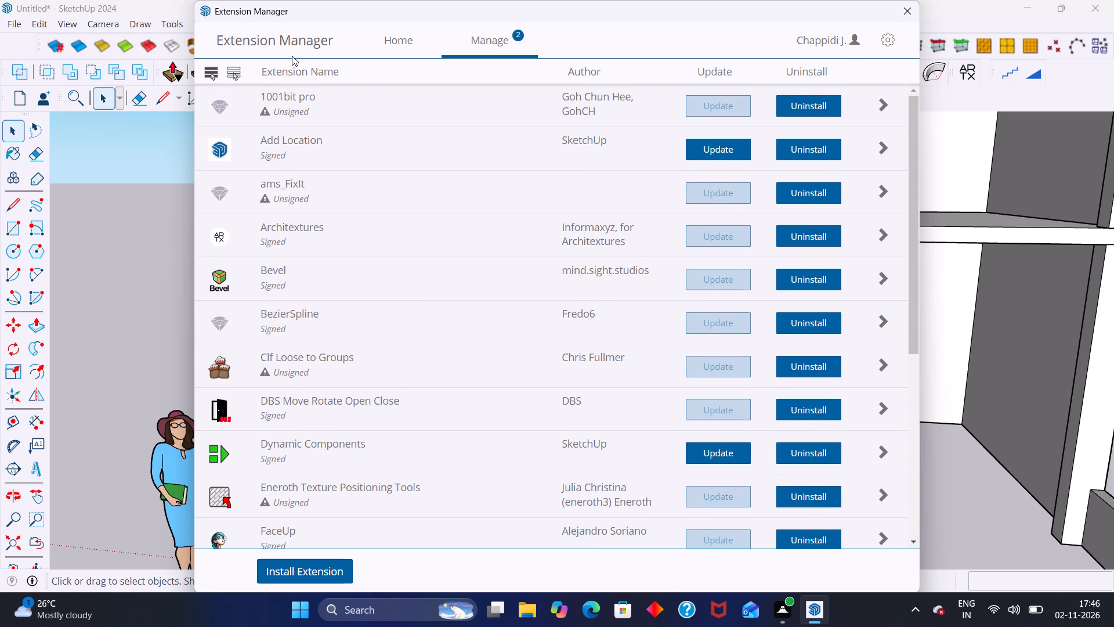
left_click(911, 12)
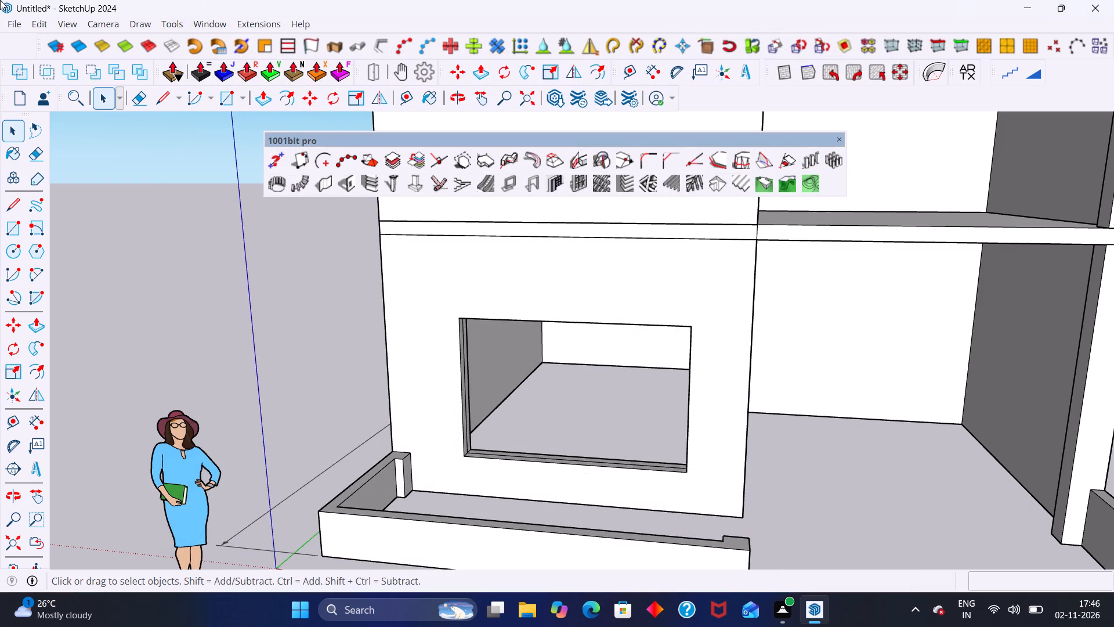
Open the 3D Warehouse and search its content for "maj window".
left_click(205, 27)
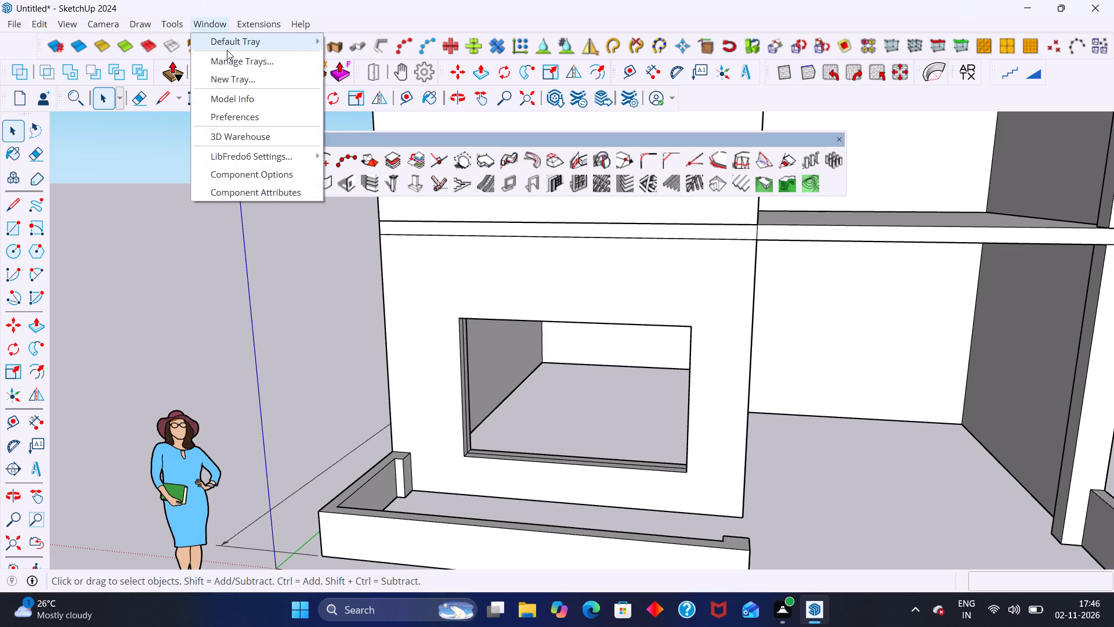
left_click(240, 142)
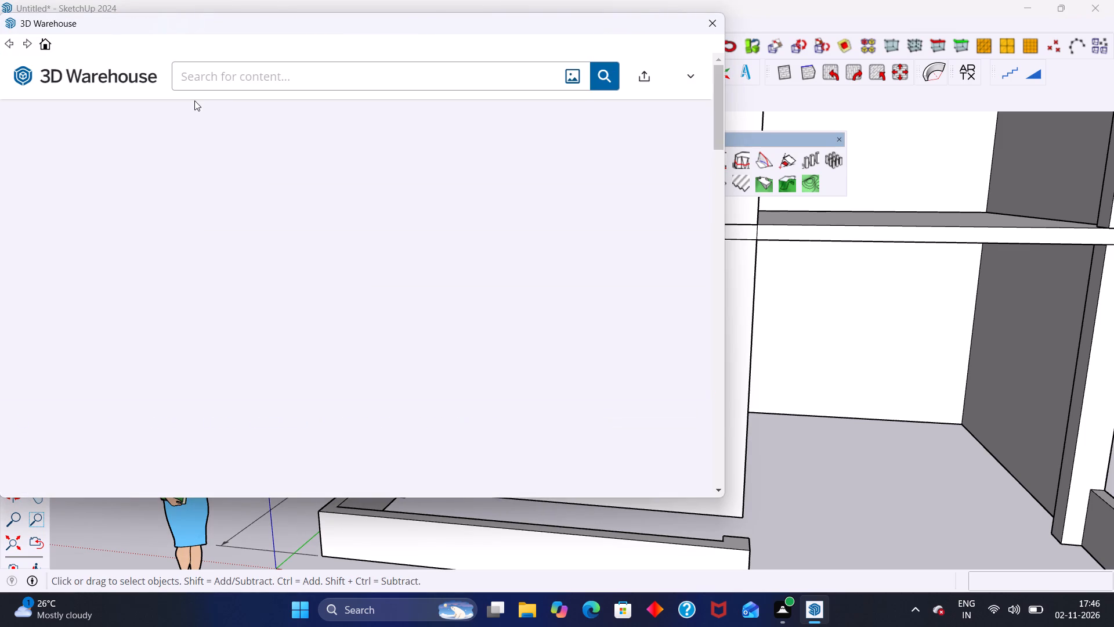
left_click(216, 78)
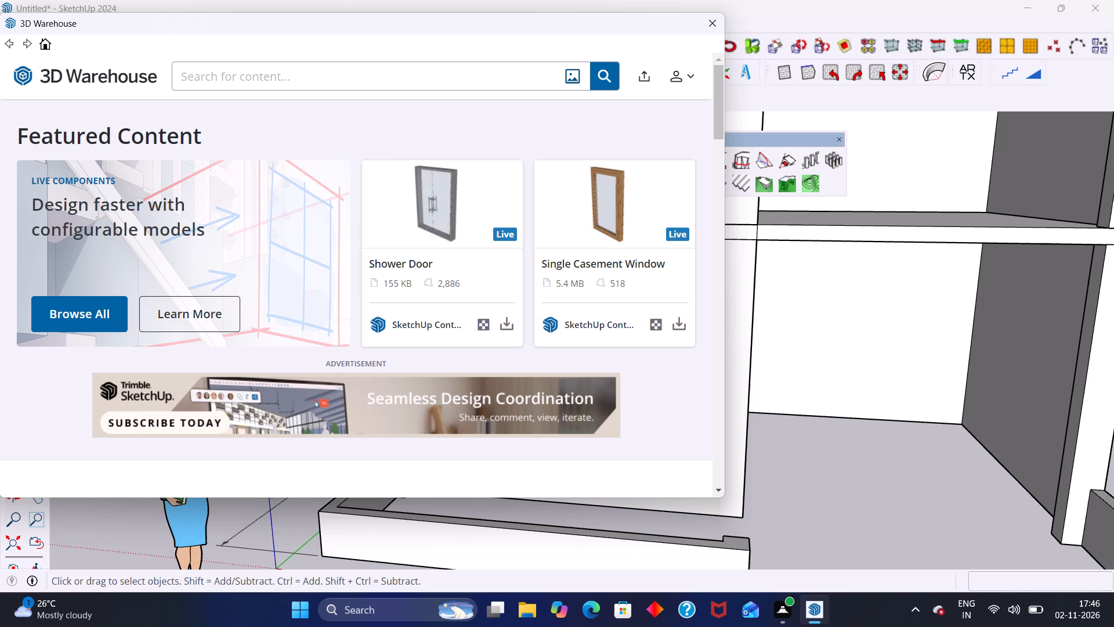
type("maj")
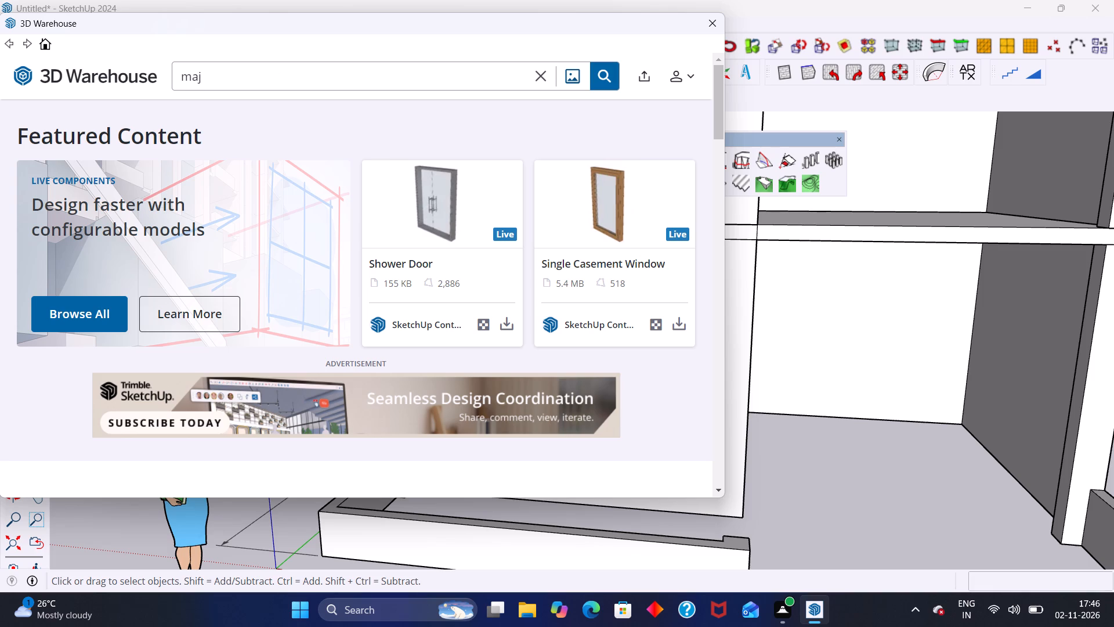
key("space")
type("window")
key("Return")
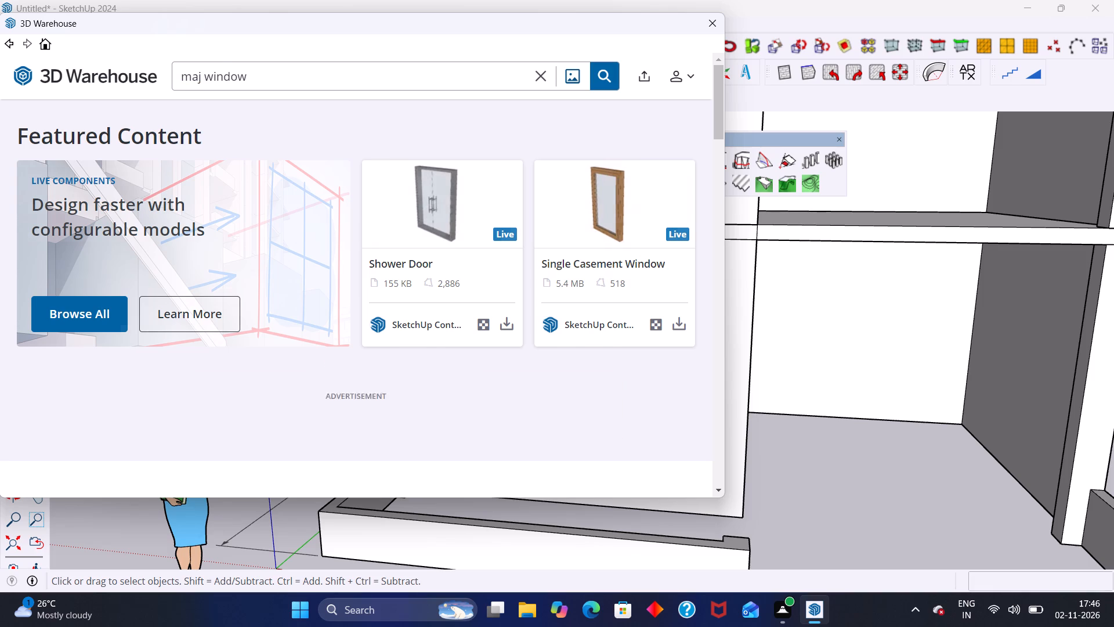
scroll(199, 291, "down", 6)
scroll(226, 100, "up", 1)
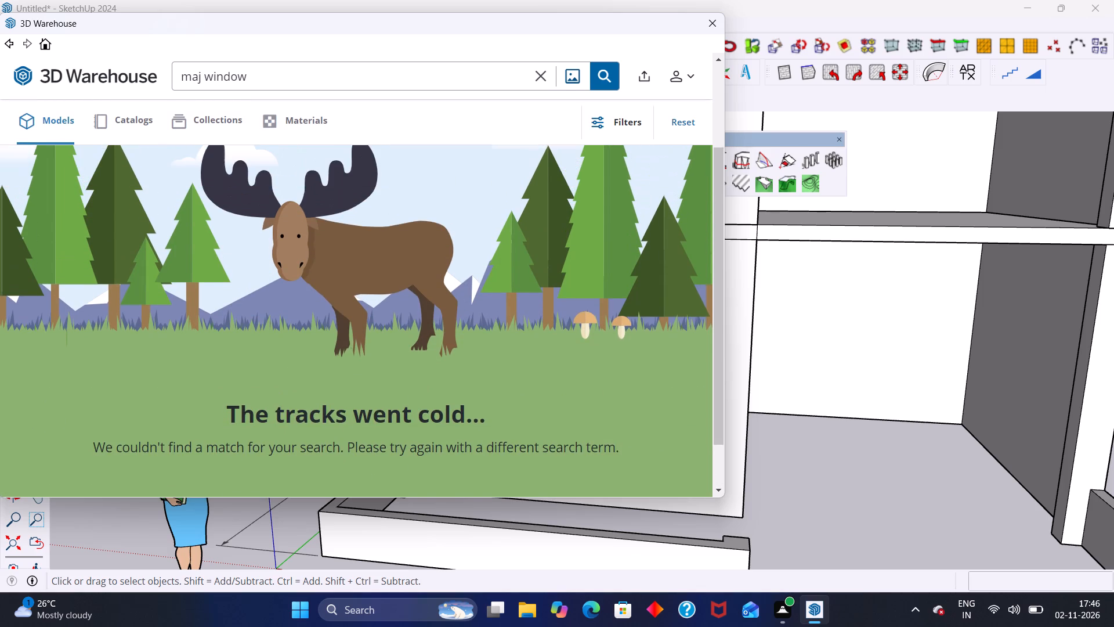
Search the 3D Warehouse for "majwindow" and switch the search to the catalogs category.
left_click(251, 77)
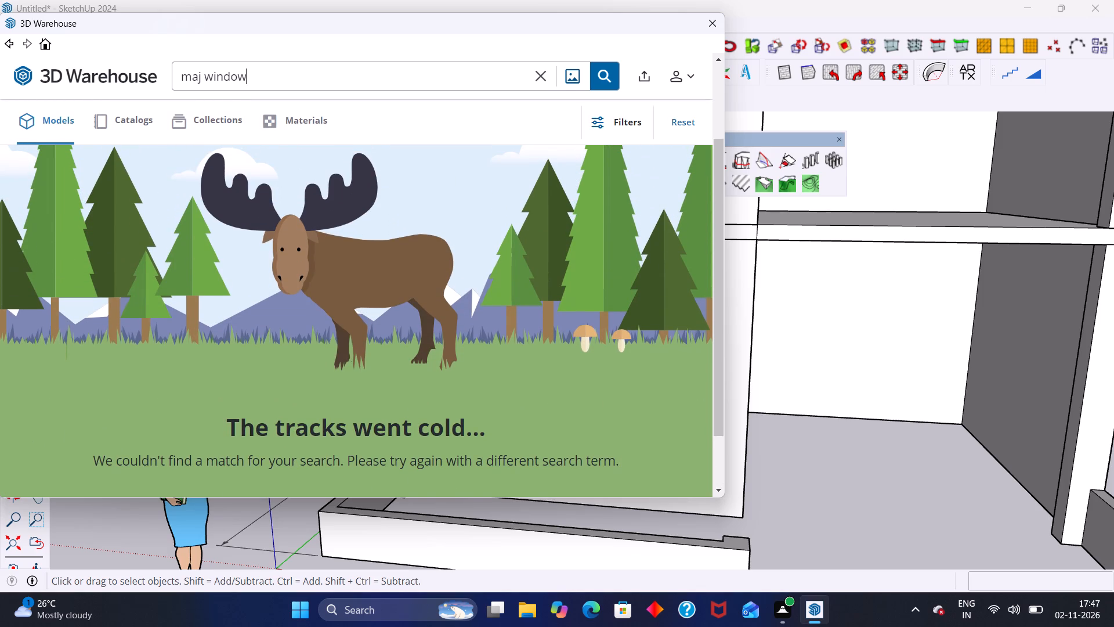
key("BackSpace")
key("BackSpace")
key("BackSpace")
key("BackSpace")
key("BackSpace")
key("BackSpace")
key("BackSpace")
type("win")
type("dow")
key("Return")
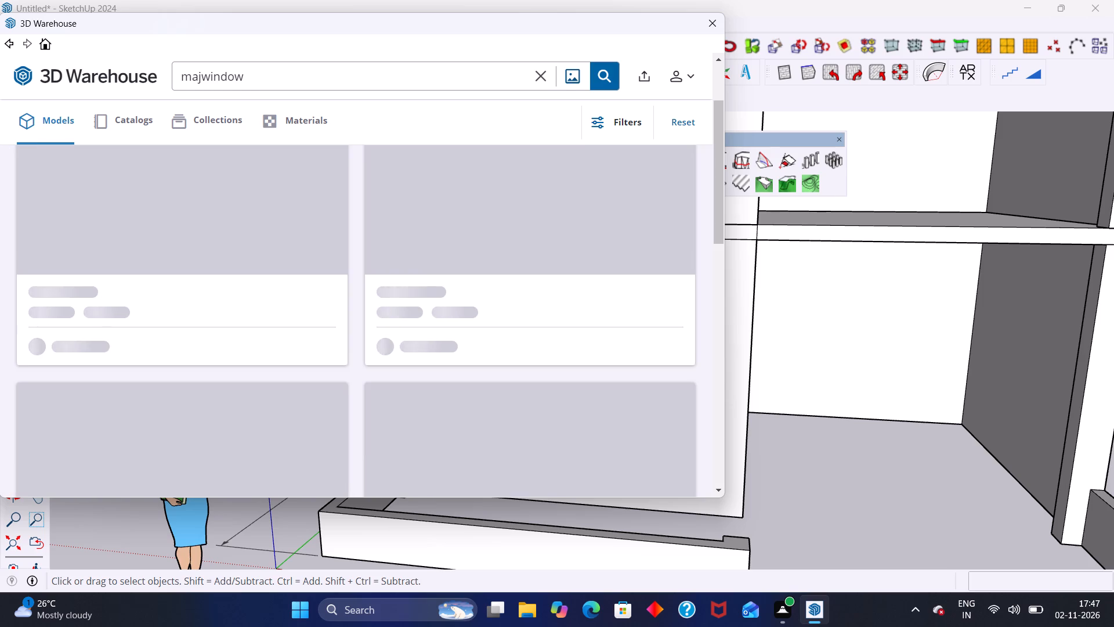
left_click(138, 125)
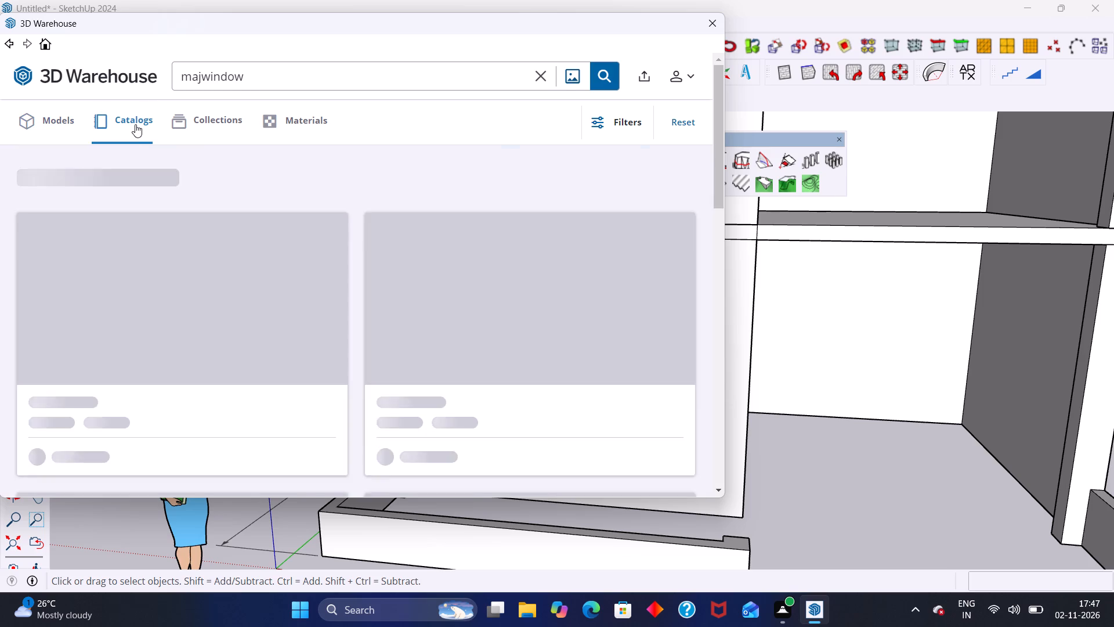
Clear the search term, check the models, catalogs, collections and materials categories, and close the 3D Warehouse.
double_click(255, 83)
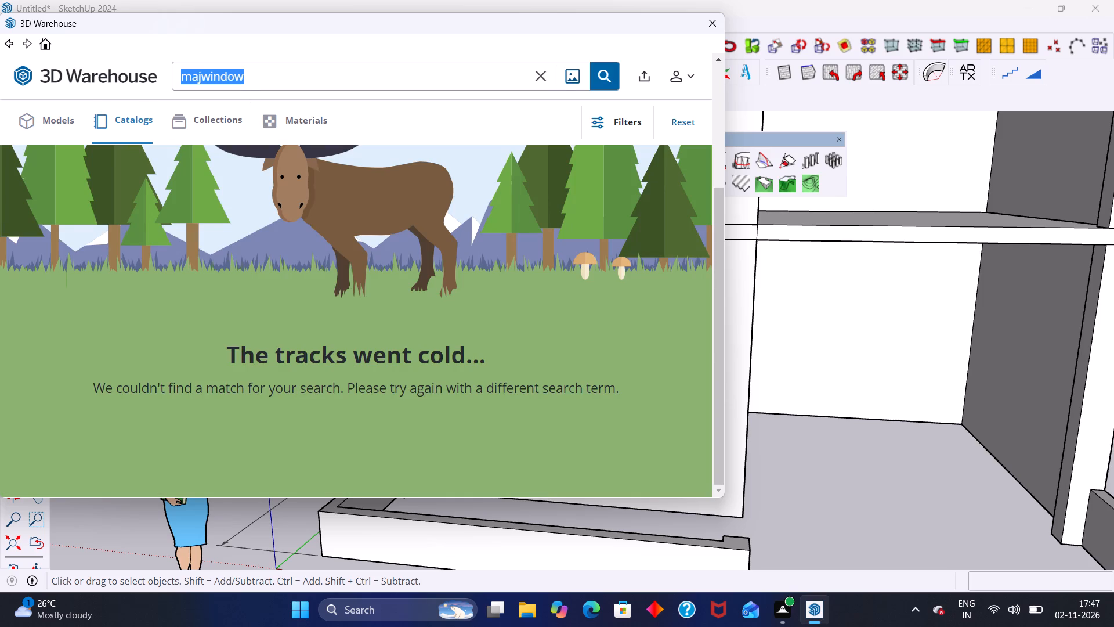
key("Delete")
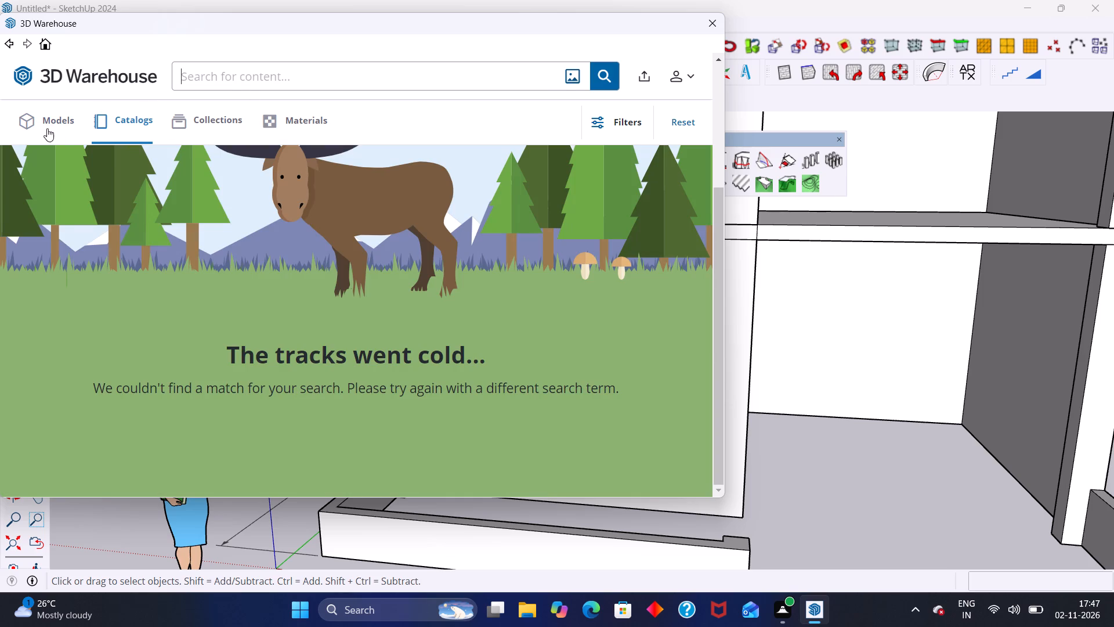
left_click(48, 124)
left_click(120, 117)
left_click(193, 120)
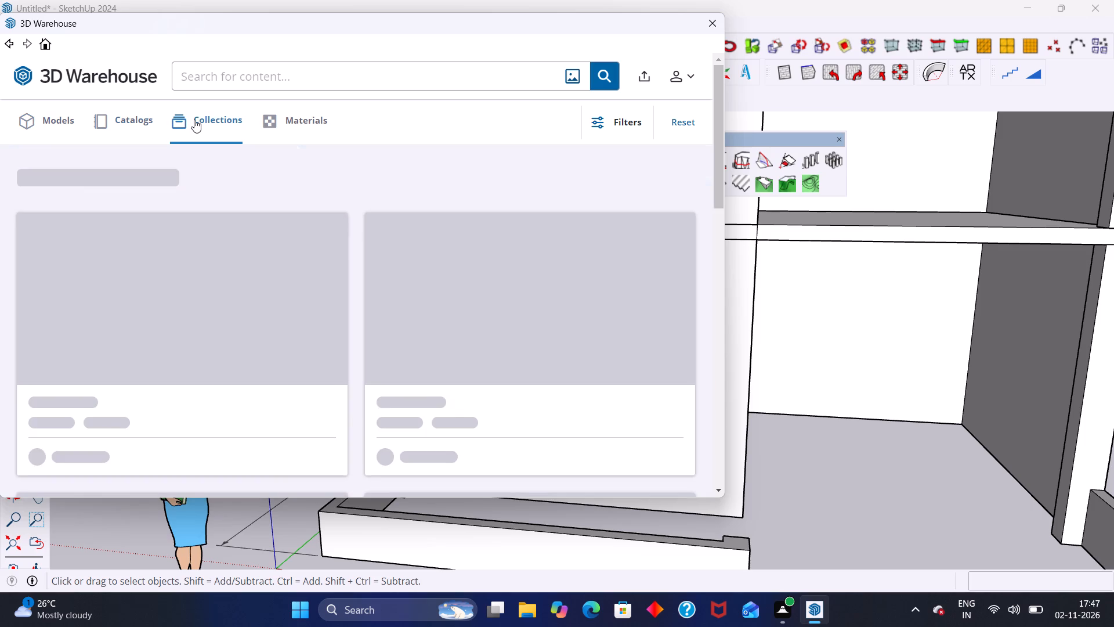
left_click(274, 120)
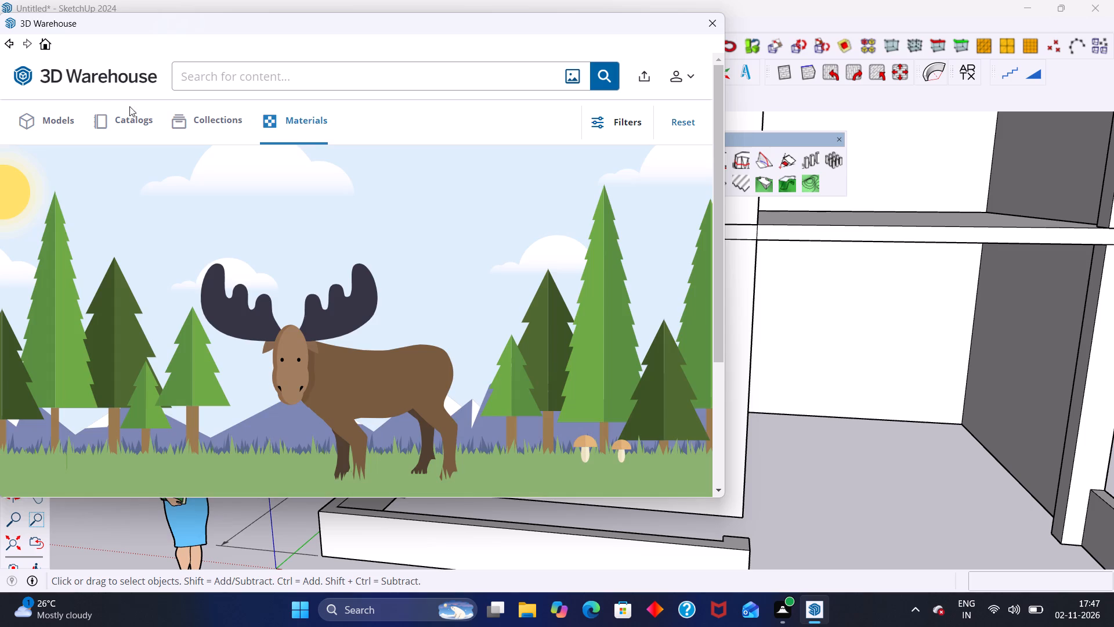
left_click(7, 37)
left_click(723, 24)
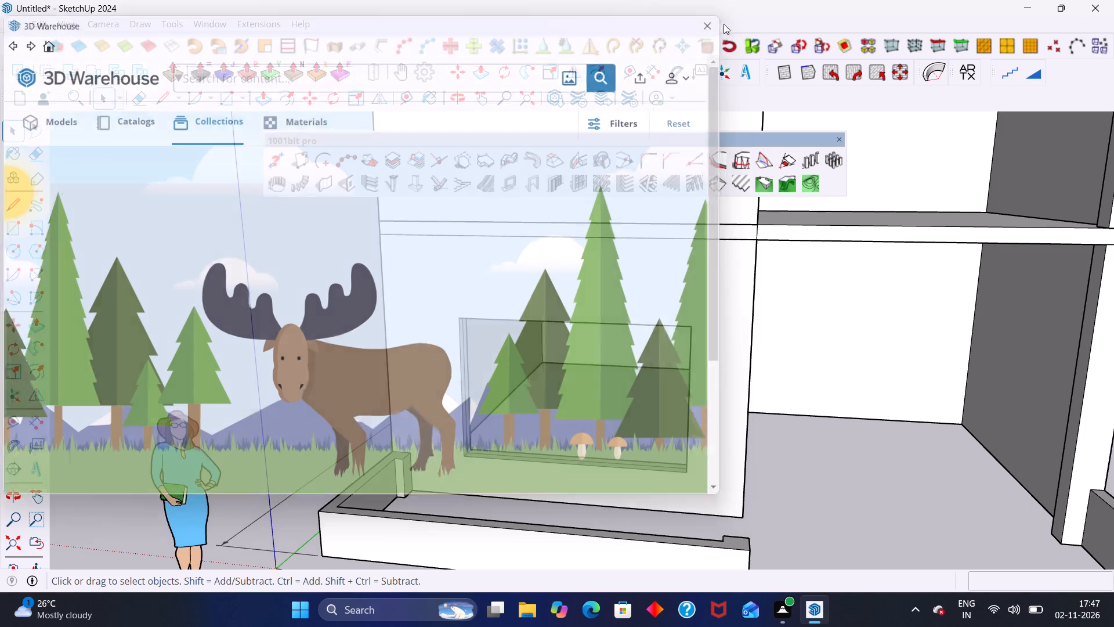
Check the installed extensions in the Extension Manager for a MAJ window tool, and close the manager.
left_click(241, 22)
left_click(272, 66)
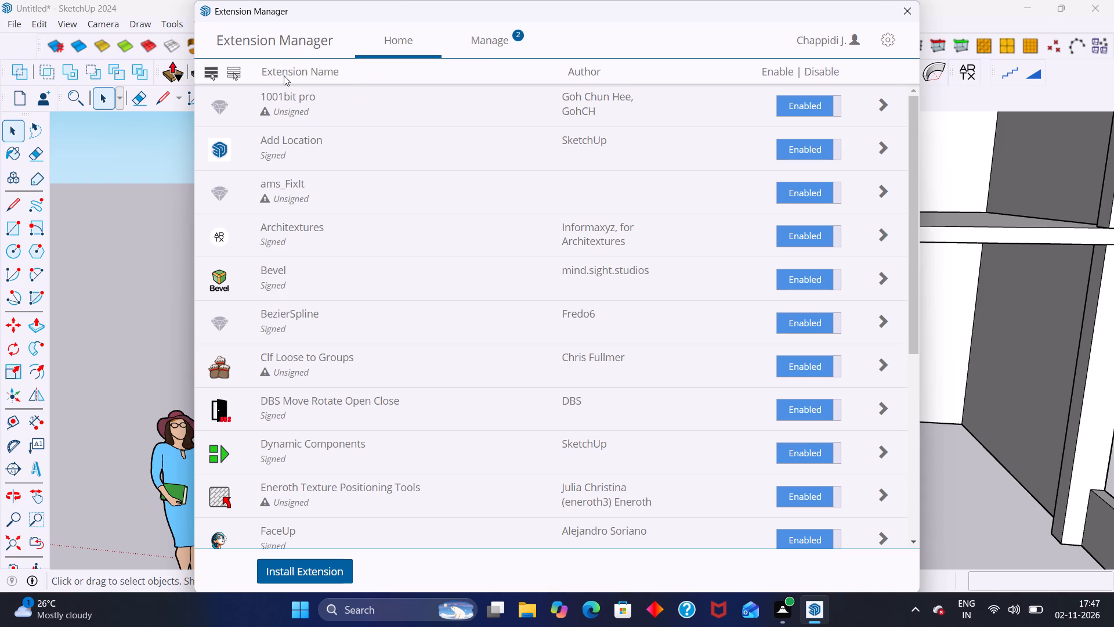
scroll(272, 127, "down", 3)
scroll(273, 133, "up", 2)
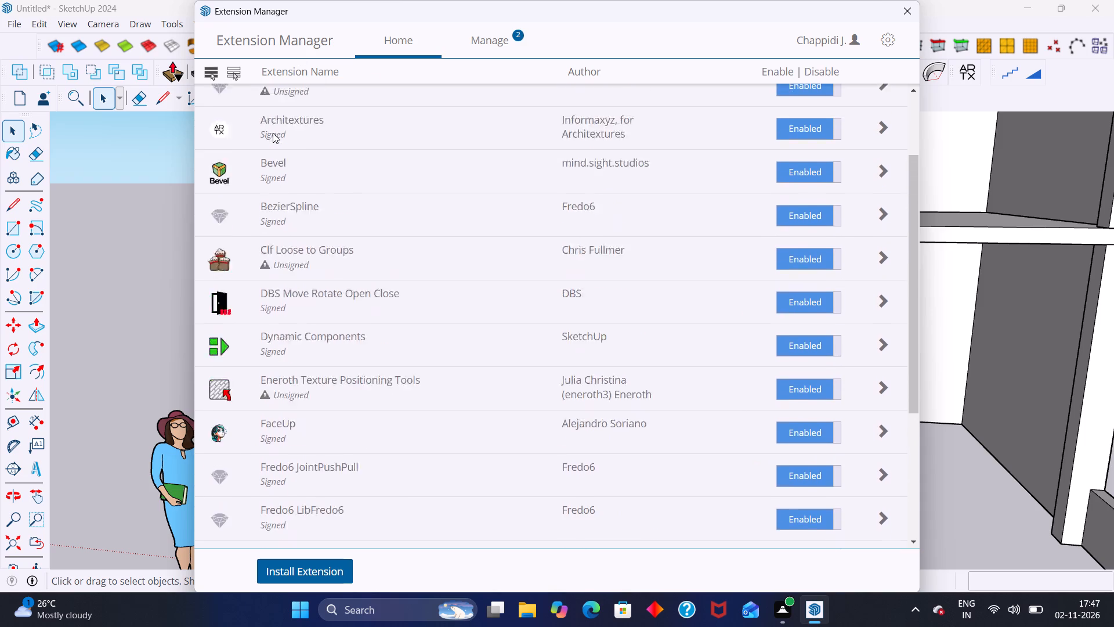
scroll(273, 133, "down", 2)
scroll(278, 269, "down", 1)
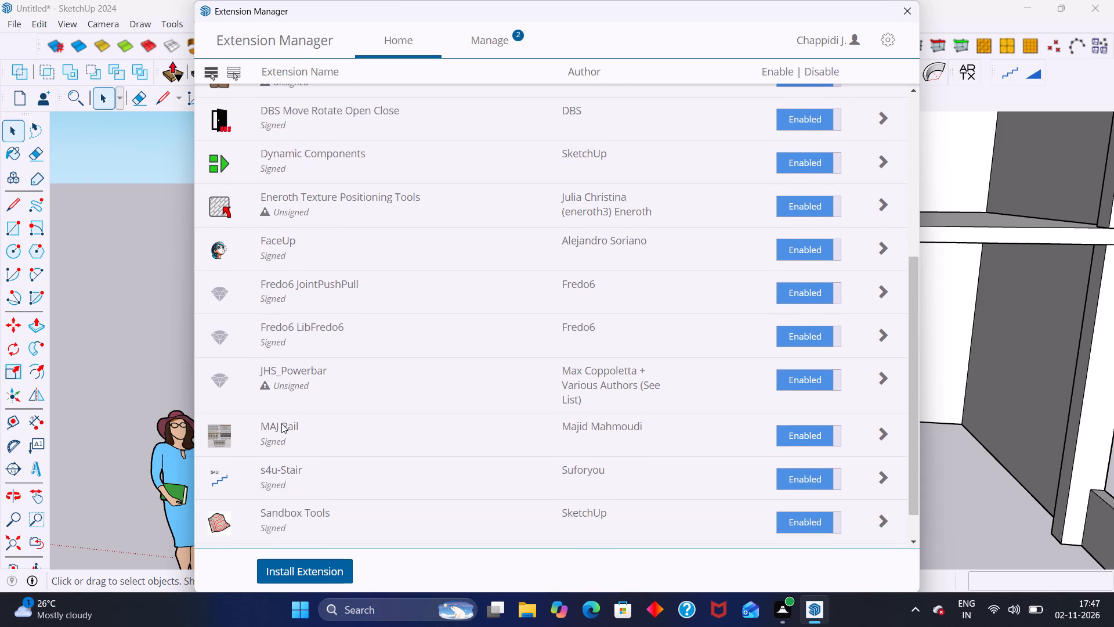
scroll(290, 456, "down", 4)
scroll(292, 483, "up", 2)
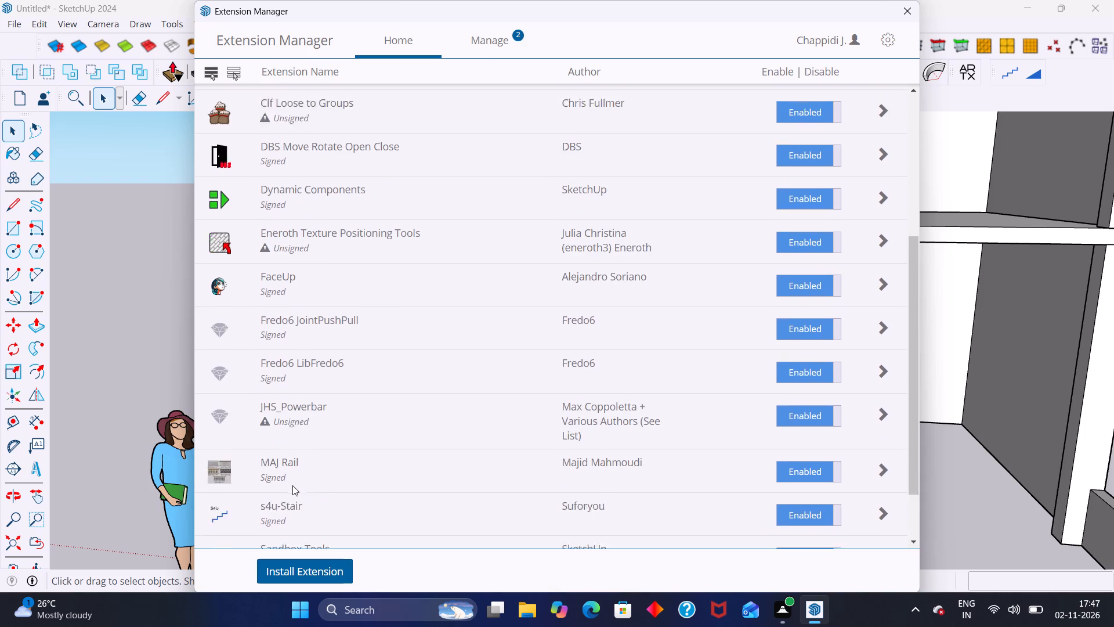
scroll(294, 485, "up", 1)
scroll(290, 377, "up", 1)
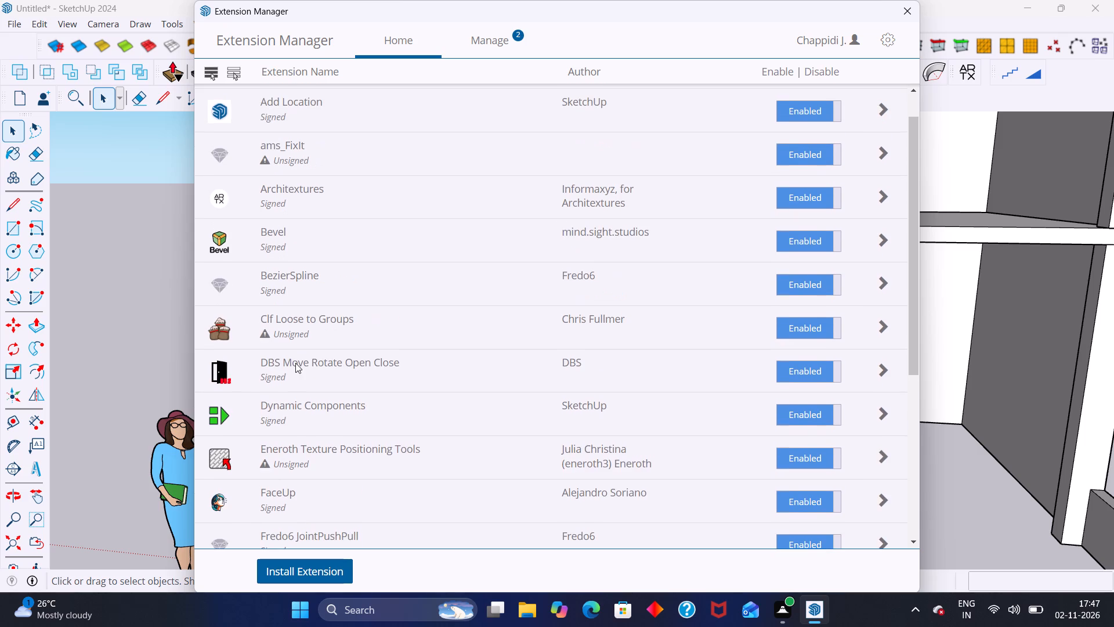
scroll(295, 359, "up", 2)
scroll(335, 243, "up", 3)
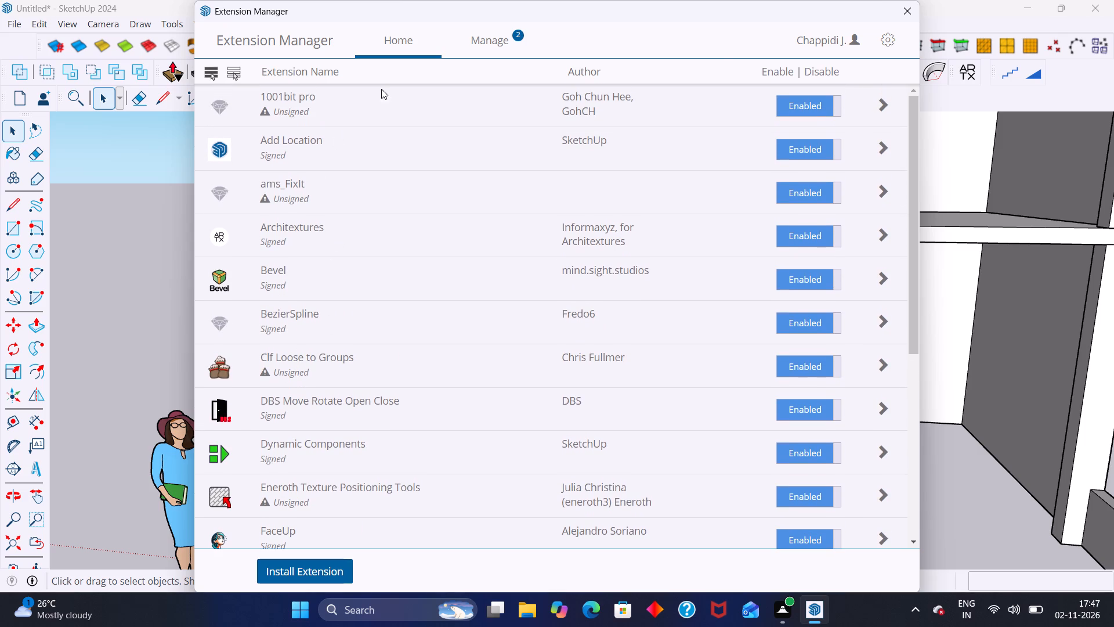
left_click(910, 13)
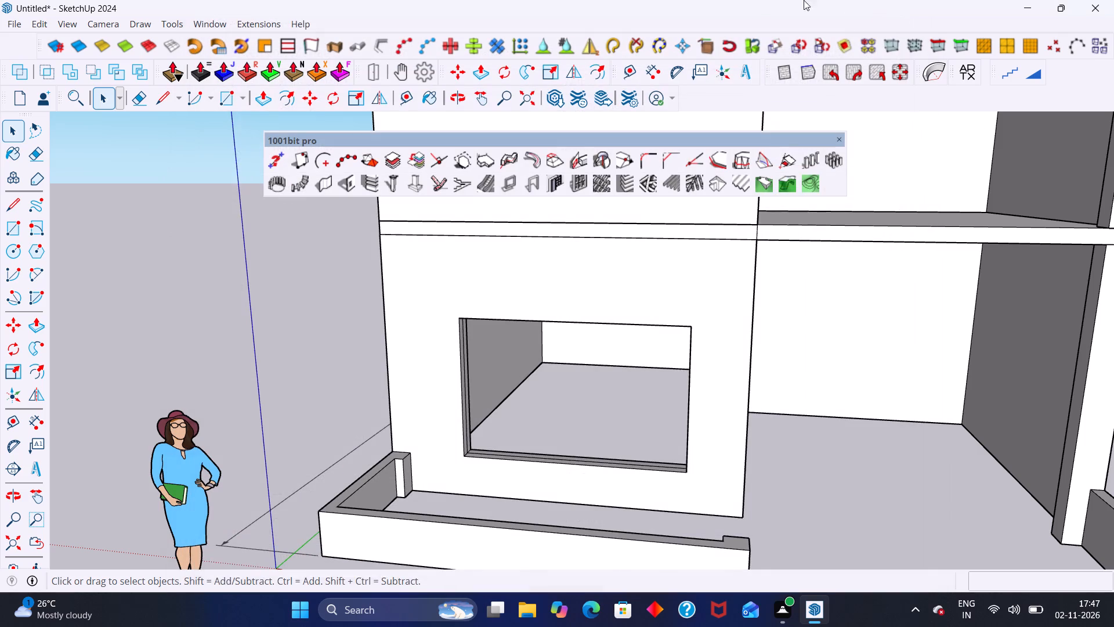
Open the Extension Warehouse and search all categories for "maj window".
left_click(269, 27)
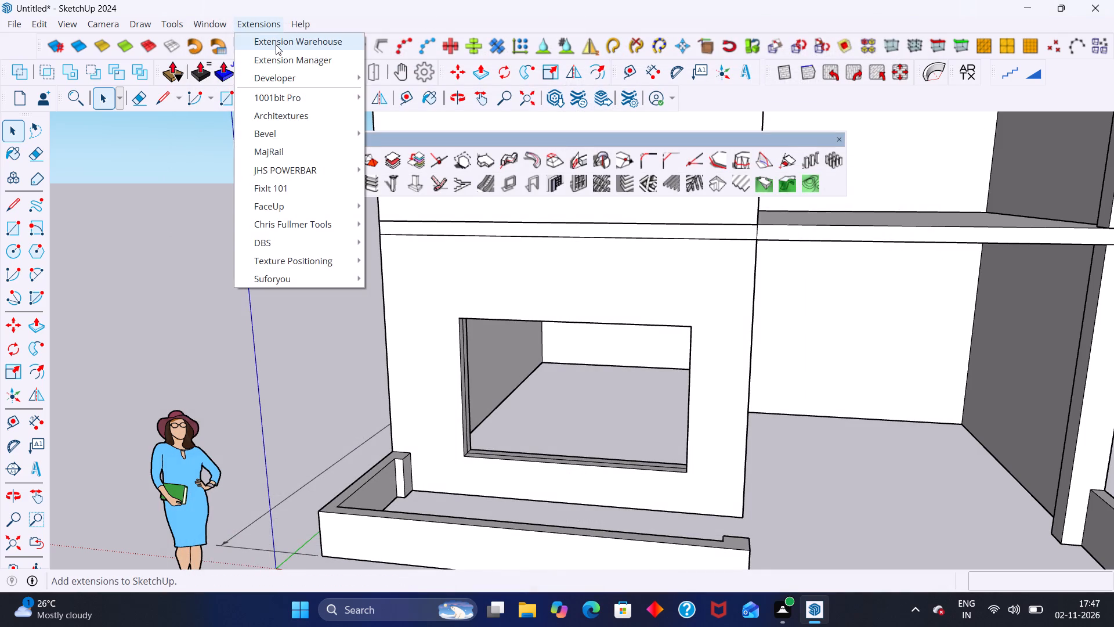
left_click(276, 45)
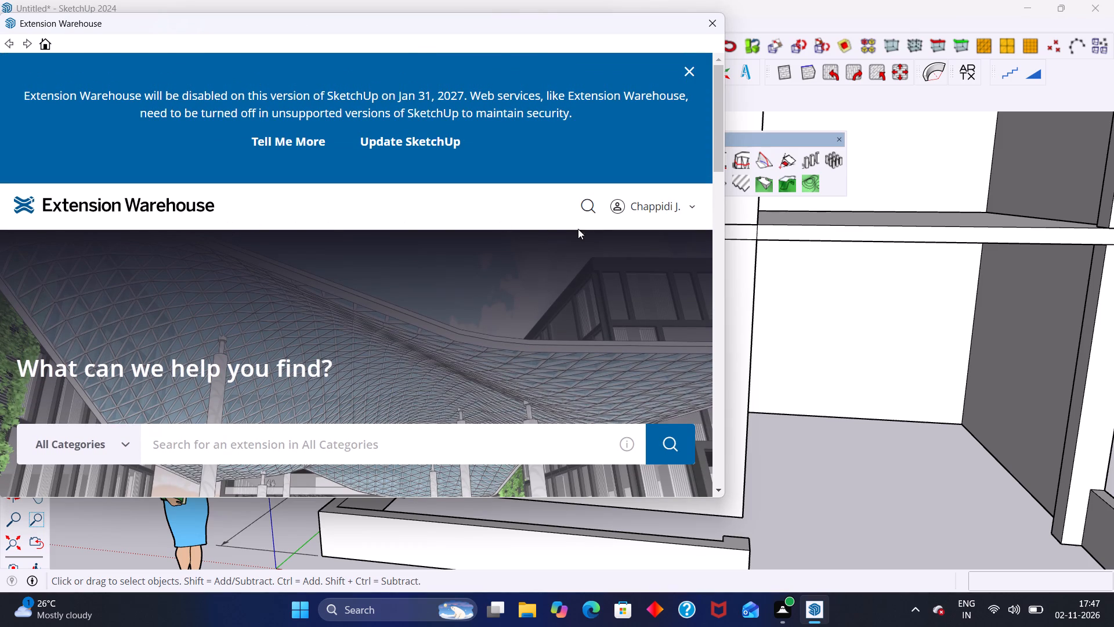
scroll(341, 311, "down", 5)
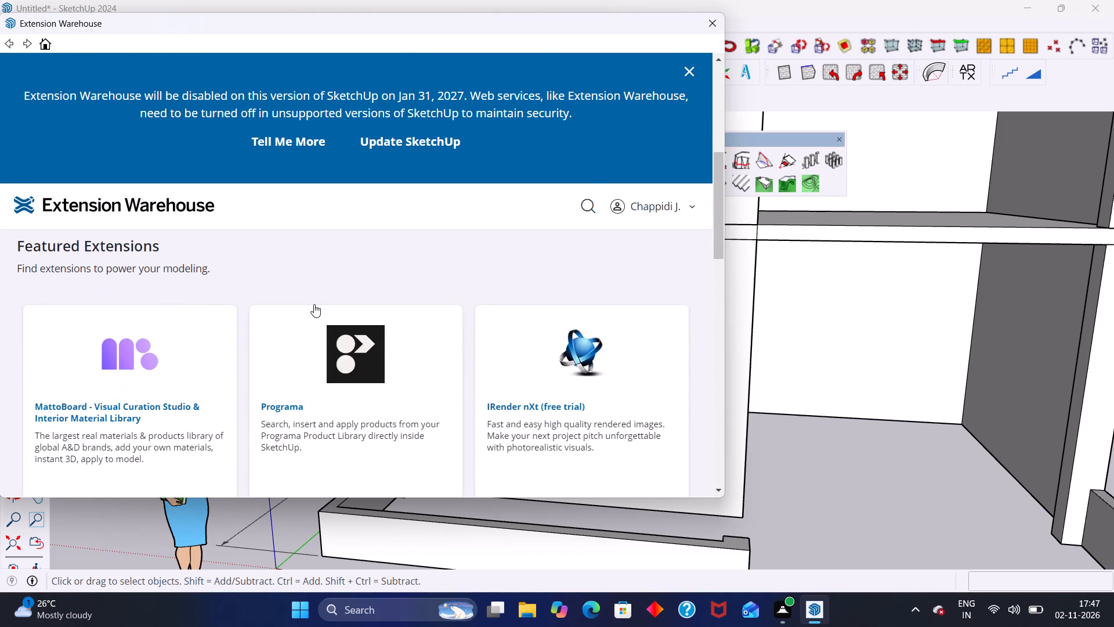
scroll(314, 304, "up", 3)
left_click(295, 296)
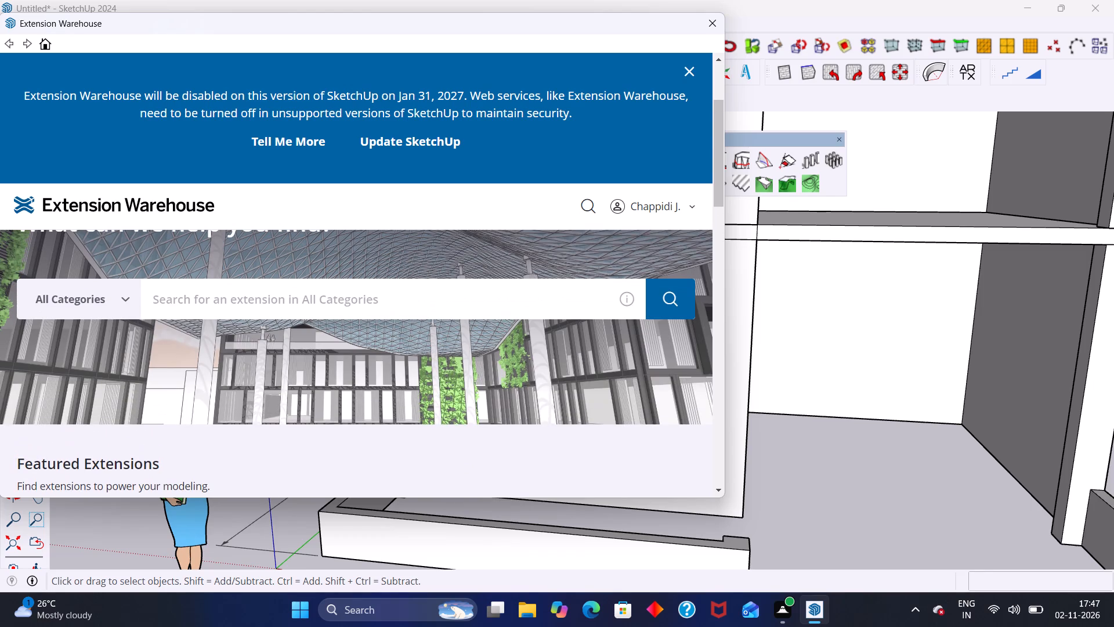
type("maj")
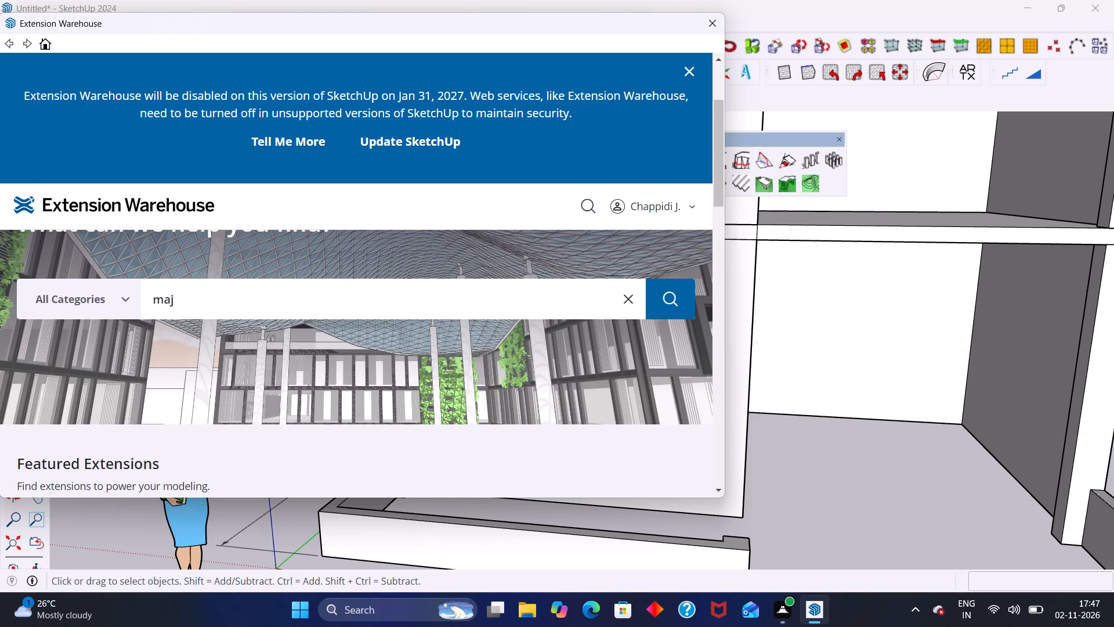
type("wi")
key("BackSpace")
key("BackSpace")
key("space")
type("window")
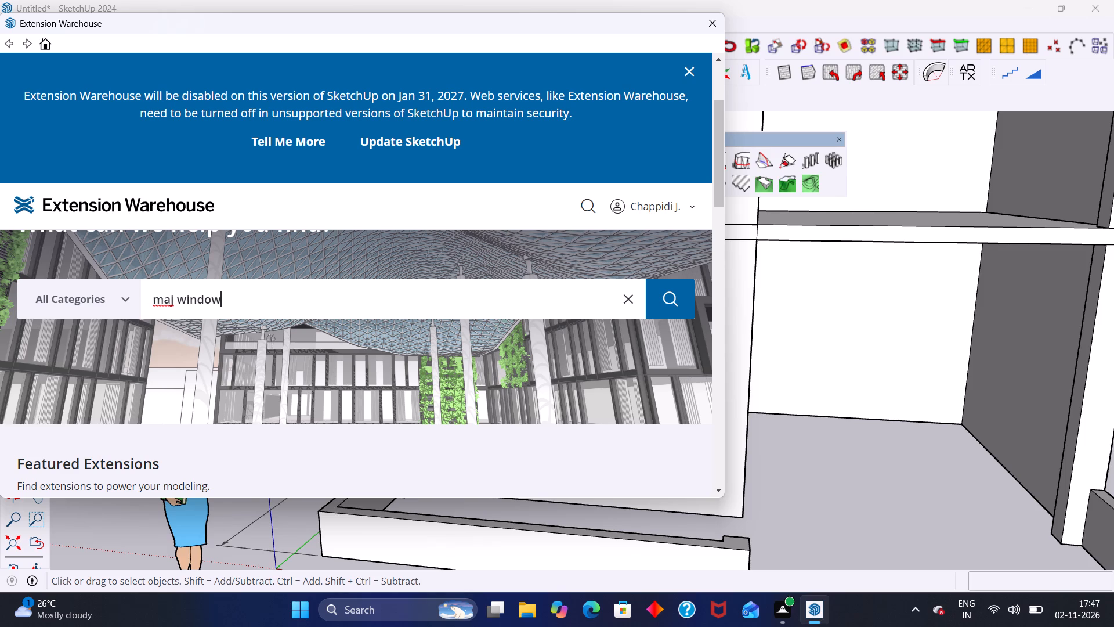
key("Return")
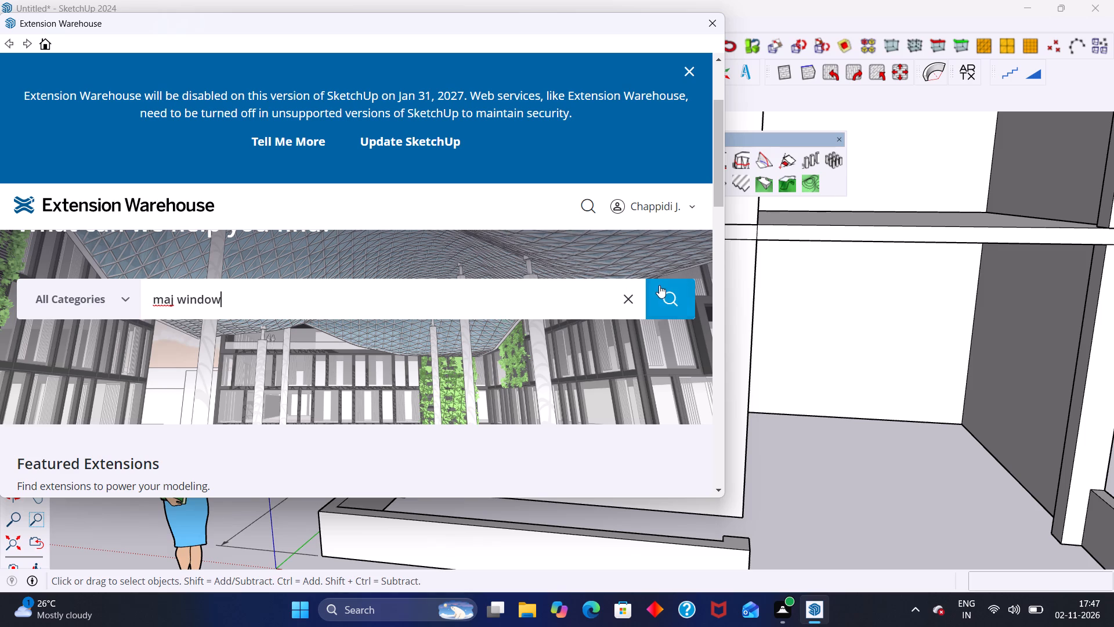
left_click(660, 287)
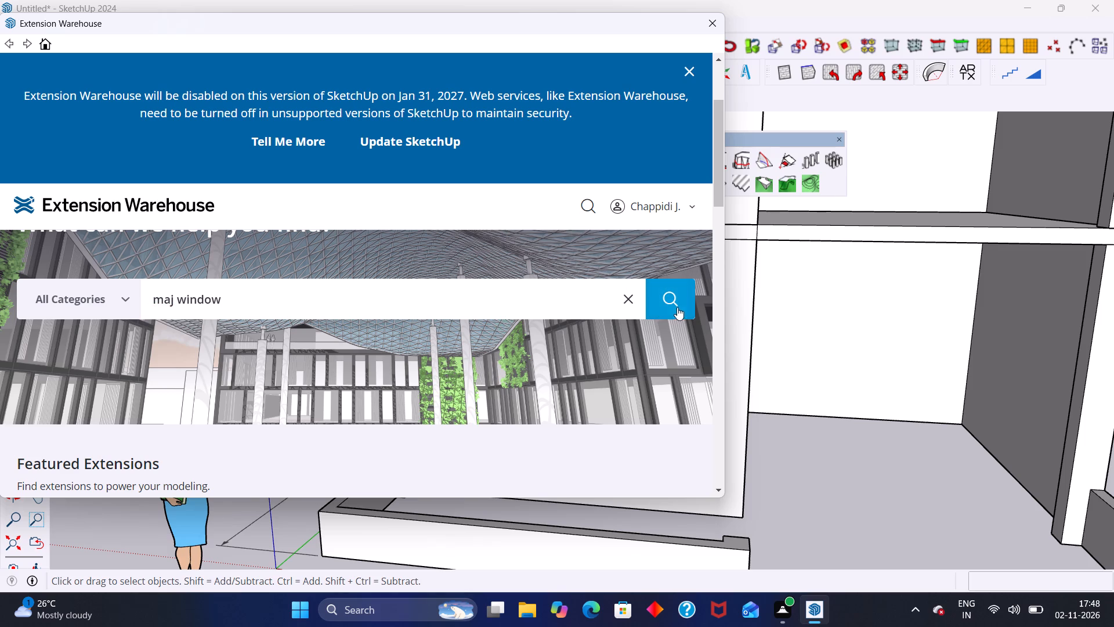
double_click(681, 309)
key("Return")
key("Return")
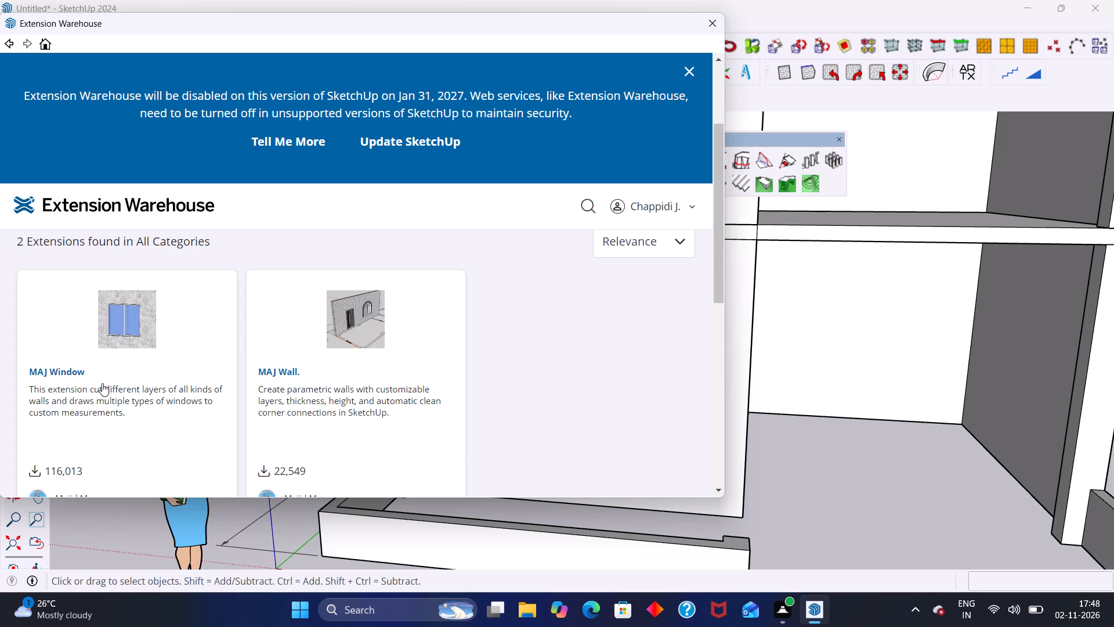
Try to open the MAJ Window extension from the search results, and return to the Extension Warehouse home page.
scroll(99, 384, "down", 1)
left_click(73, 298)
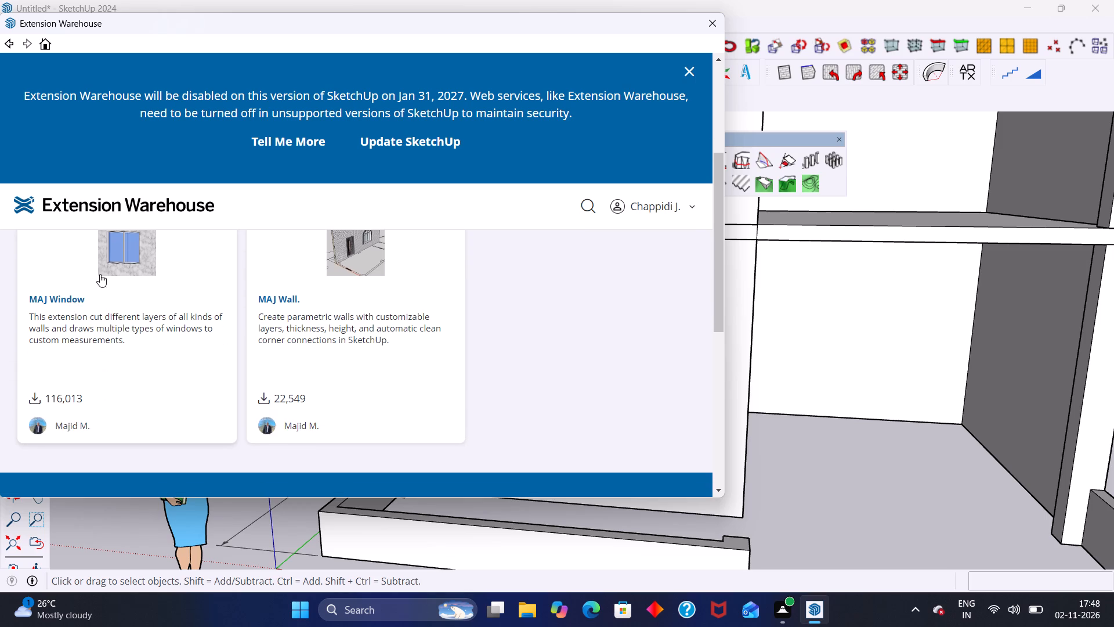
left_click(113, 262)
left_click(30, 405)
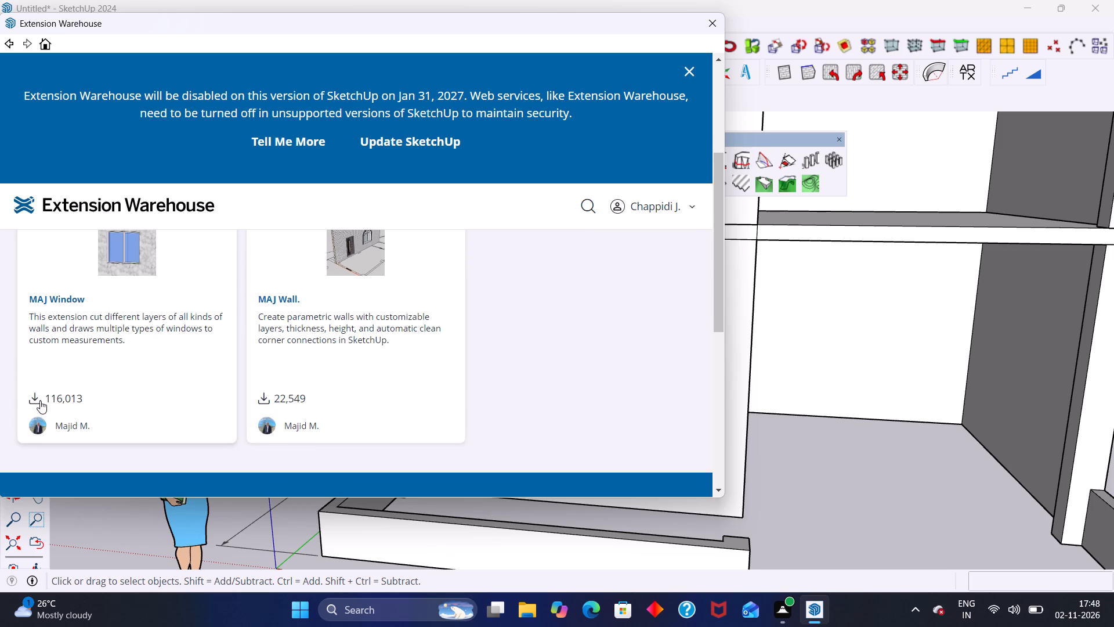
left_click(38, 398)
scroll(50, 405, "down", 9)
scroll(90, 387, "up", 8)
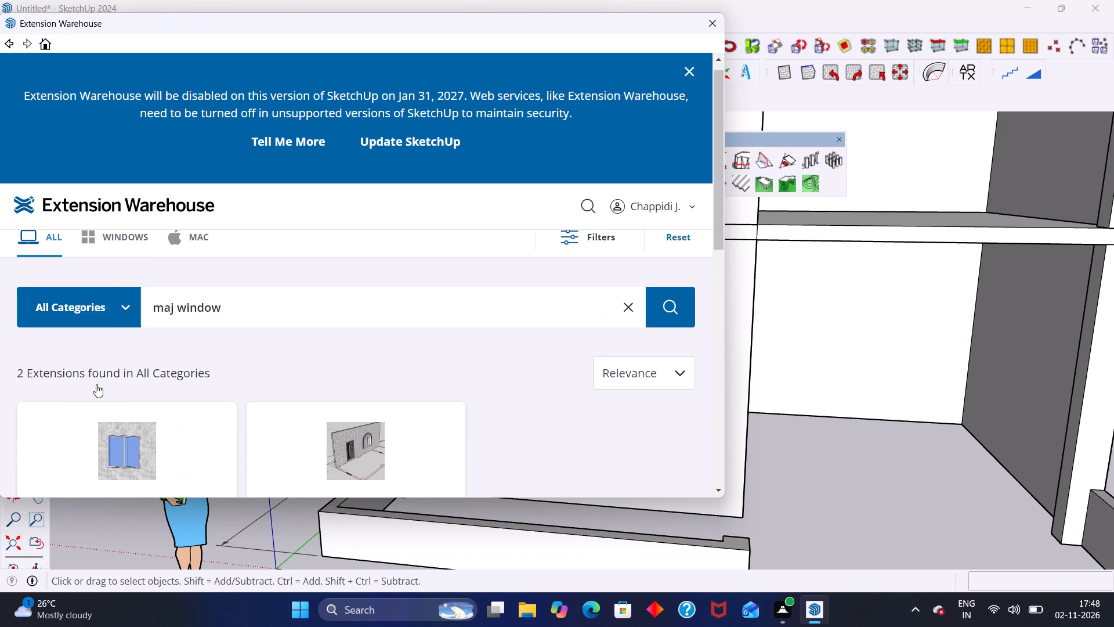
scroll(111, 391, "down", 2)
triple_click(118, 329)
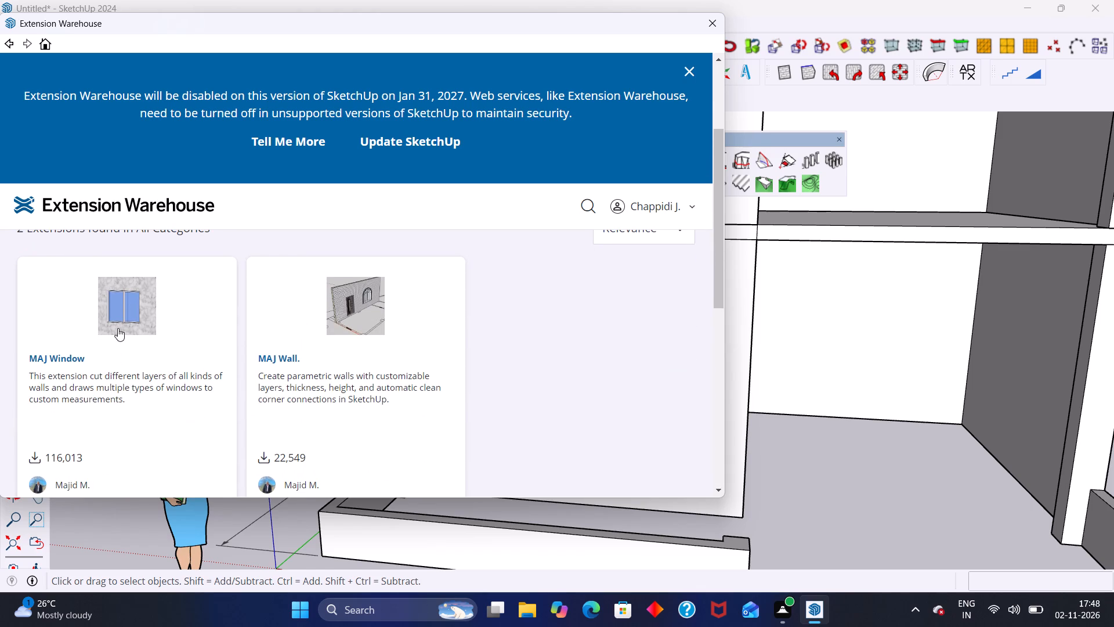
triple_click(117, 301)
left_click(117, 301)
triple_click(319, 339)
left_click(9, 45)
Search all categories of the Extension Warehouse again for "maj window" and open the MAJ Window extension's page.
left_click(259, 300)
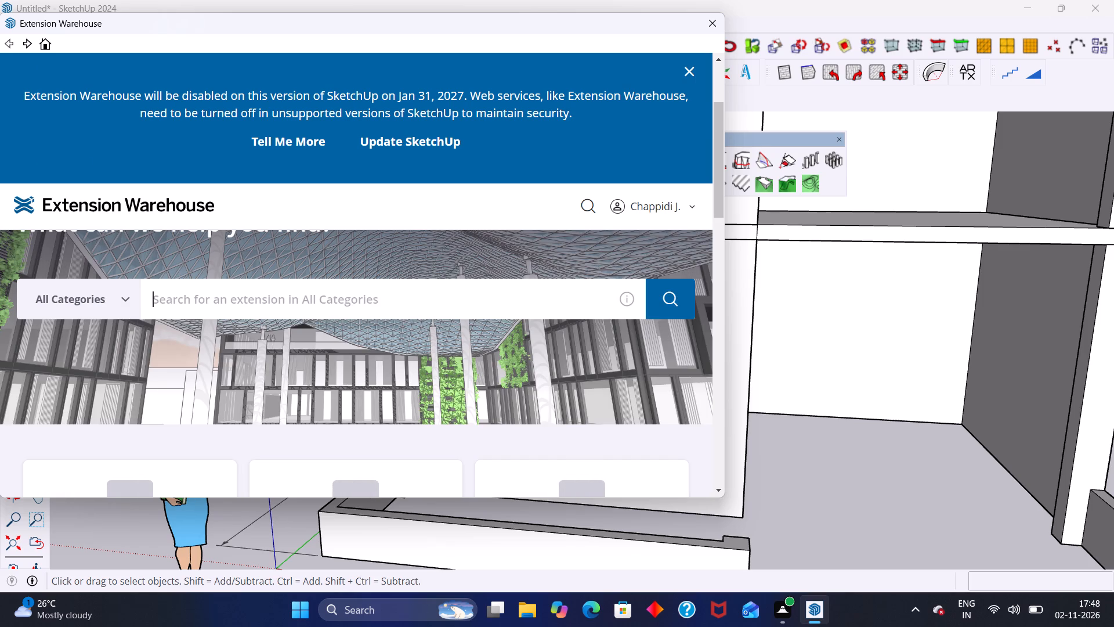
scroll(259, 296, "down", 4)
scroll(259, 295, "up", 2)
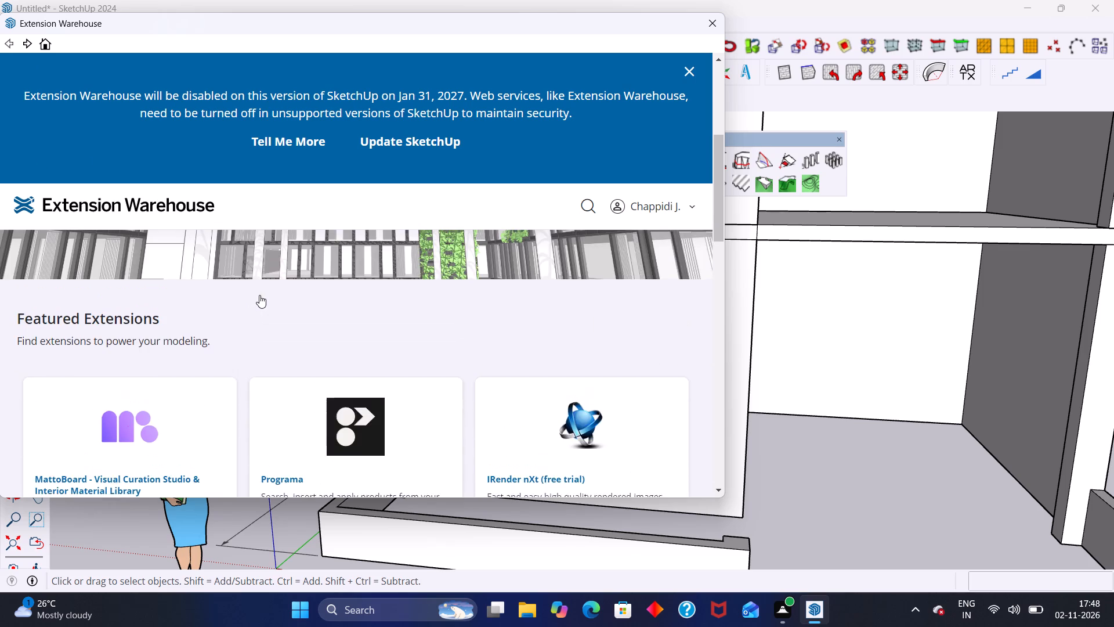
scroll(259, 295, "up", 3)
left_click(233, 365)
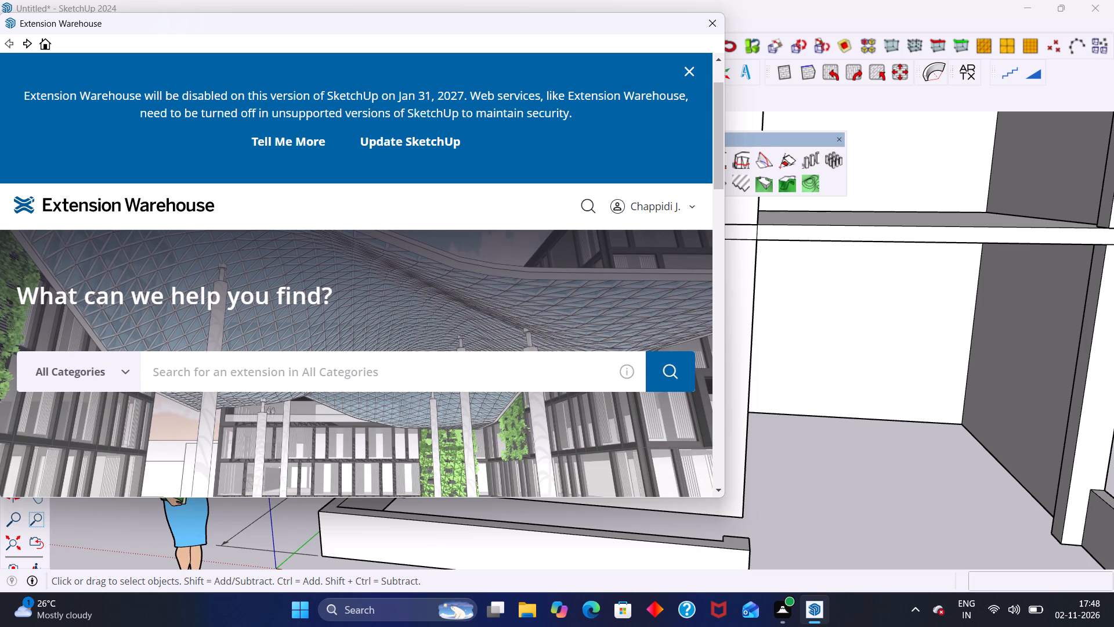
type("maj")
key("space")
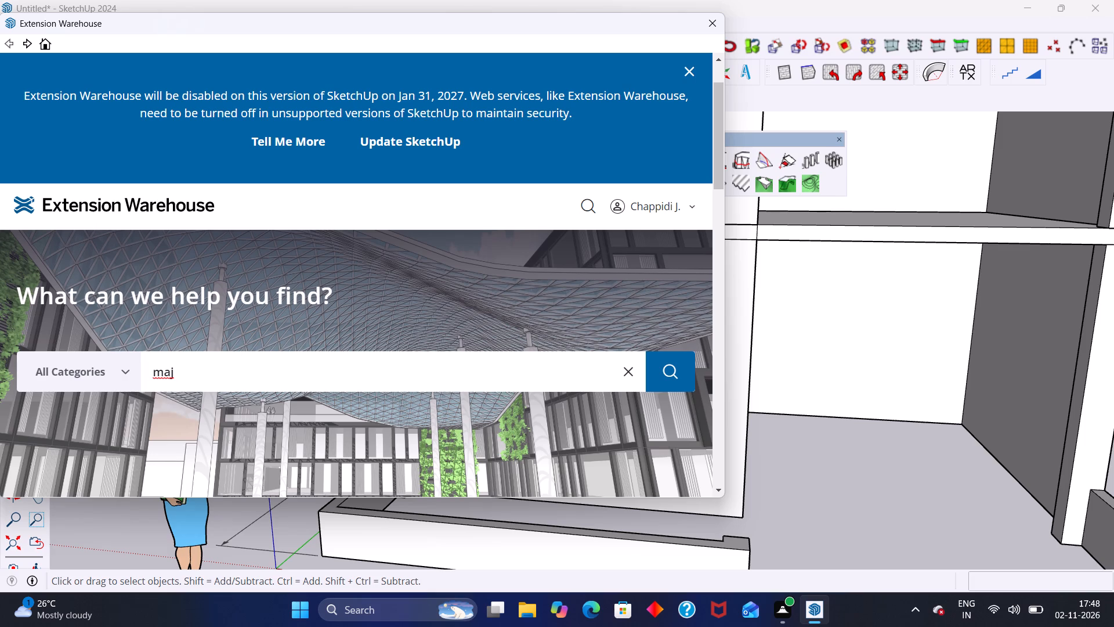
type("window")
key("Return")
left_click(93, 398)
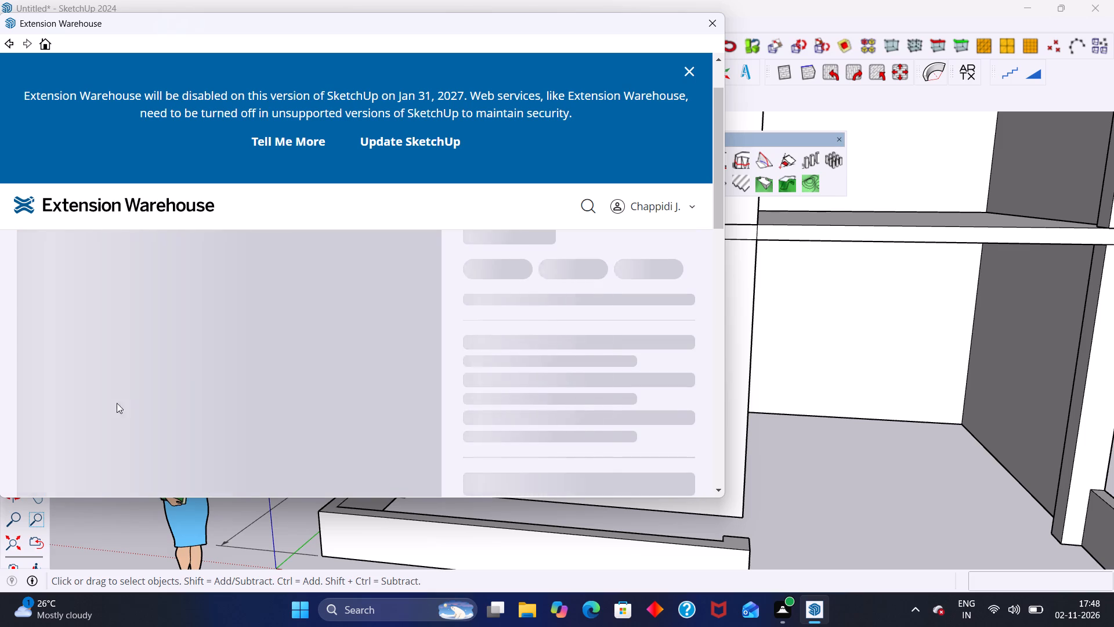
Install the free MAJ Window extension, allowing it access to the computer's filesystem.
scroll(476, 301, "down", 3)
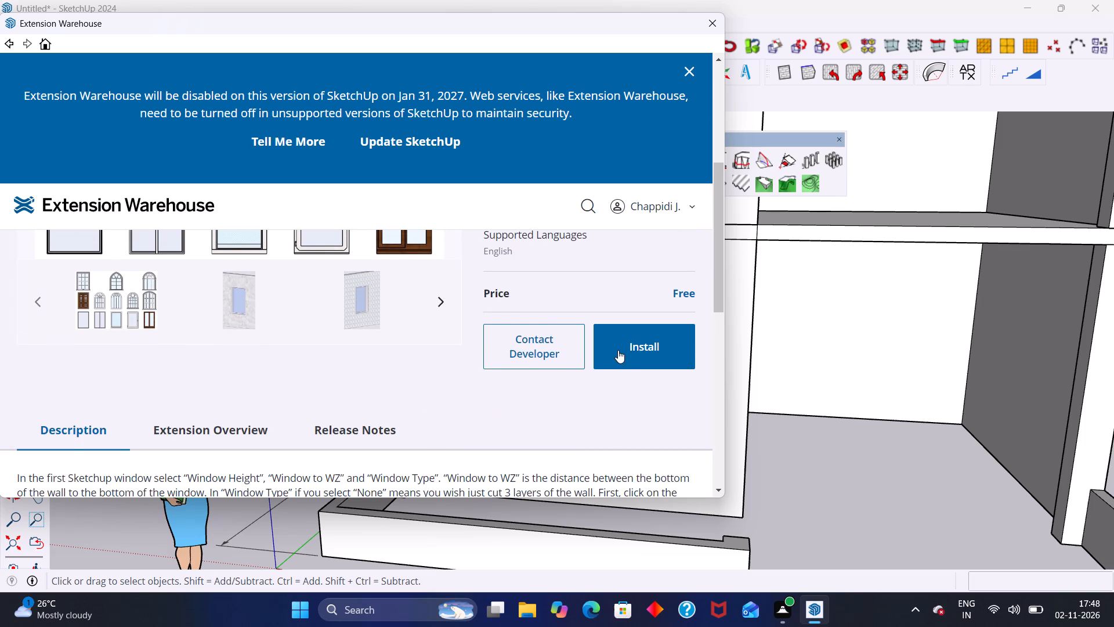
left_click(618, 350)
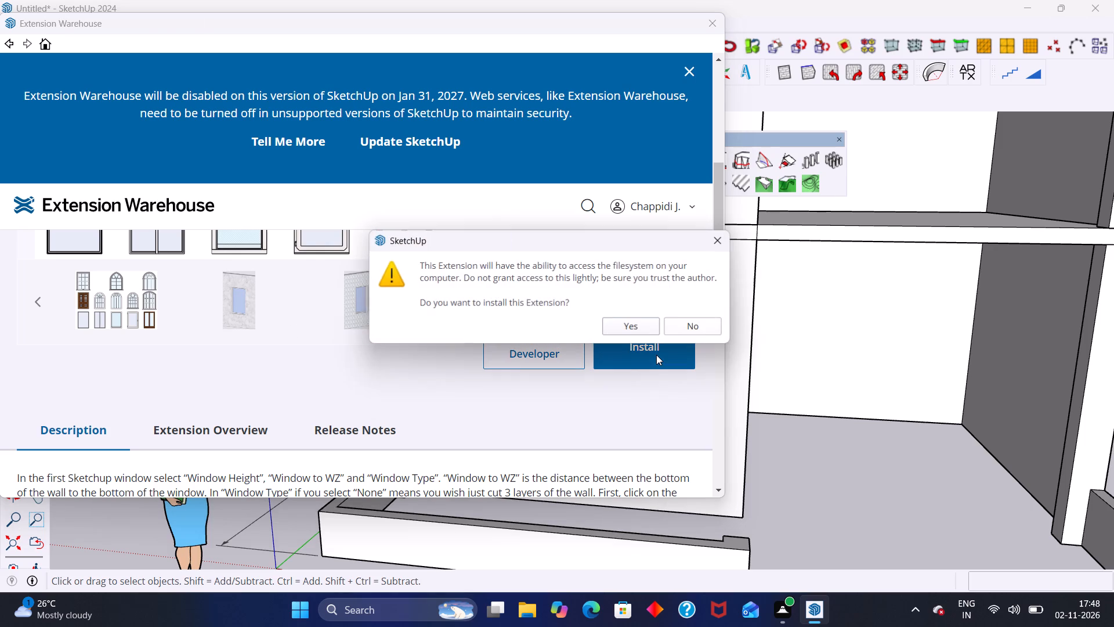
left_click(642, 336)
left_click(642, 336)
left_click(638, 327)
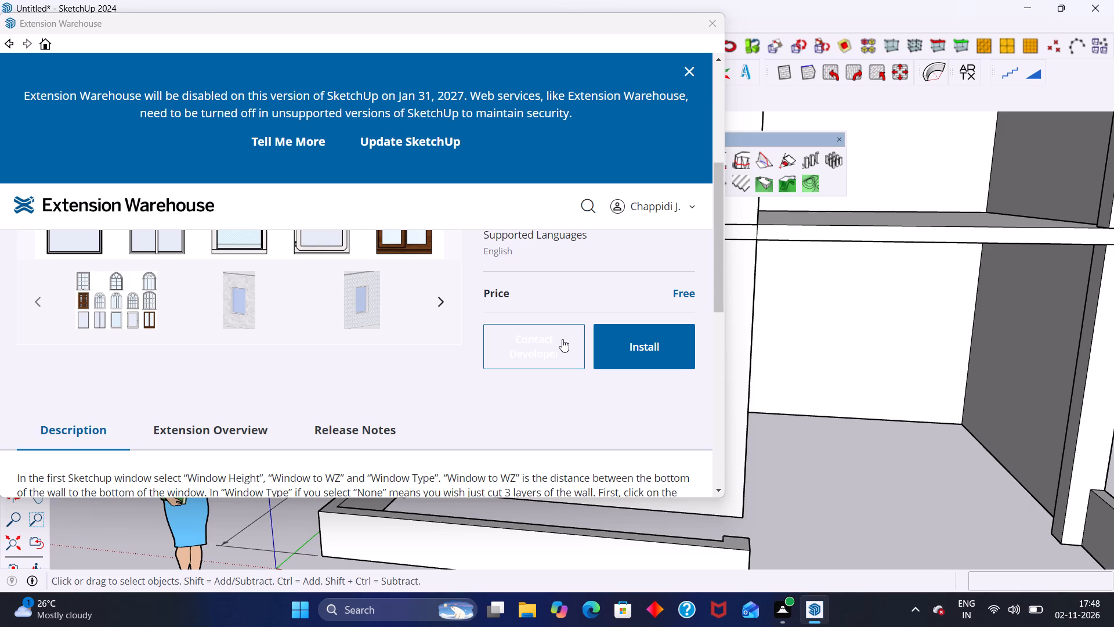
left_click(617, 349)
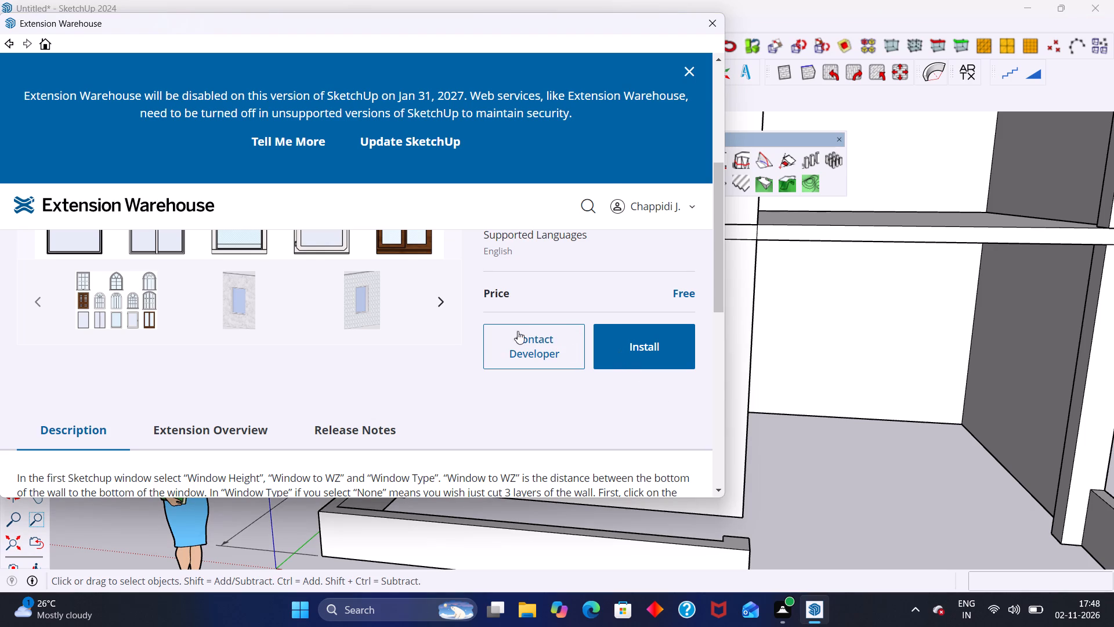
scroll(566, 360, "up", 3)
scroll(560, 363, "down", 3)
scroll(560, 363, "up", 4)
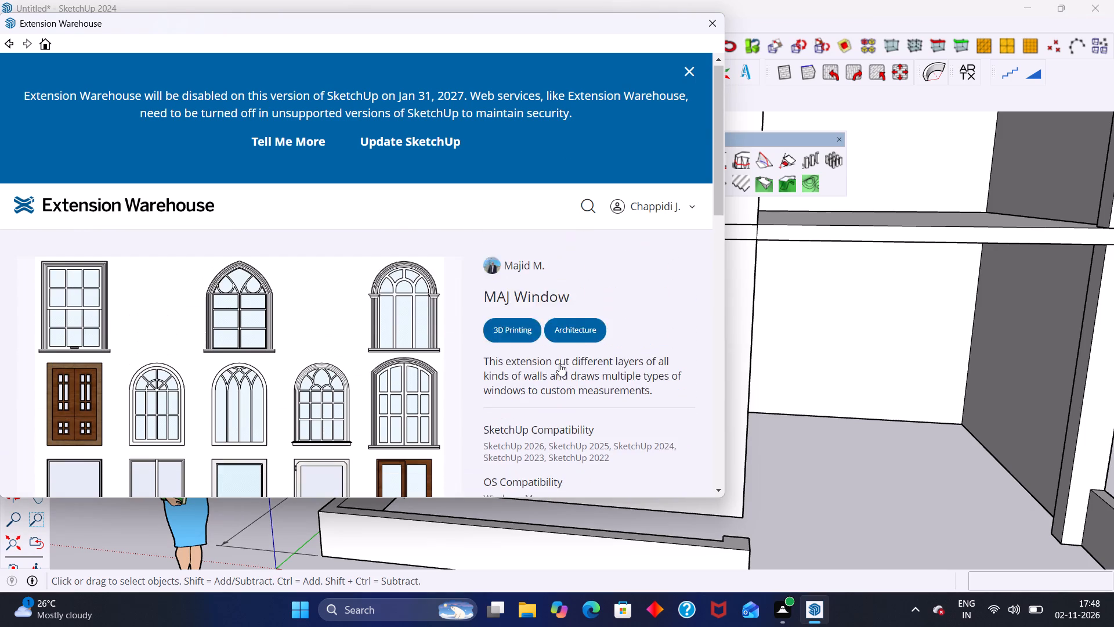
scroll(559, 363, "down", 3)
left_click(707, 310)
scroll(562, 337, "down", 3)
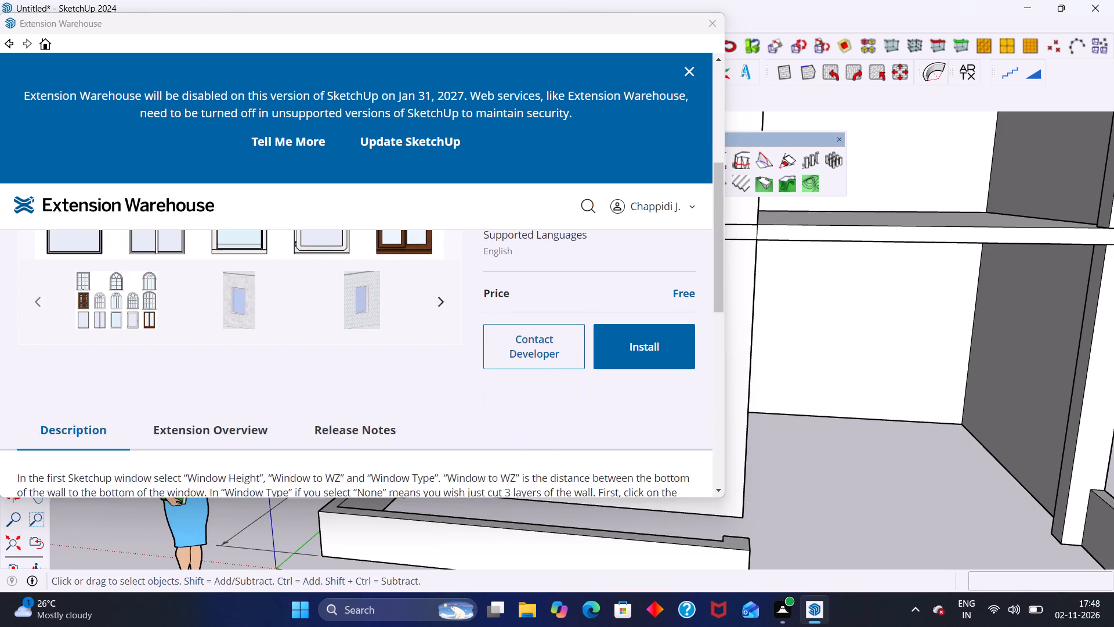
scroll(554, 335, "down", 6)
scroll(636, 437, "down", 1)
scroll(591, 359, "up", 7)
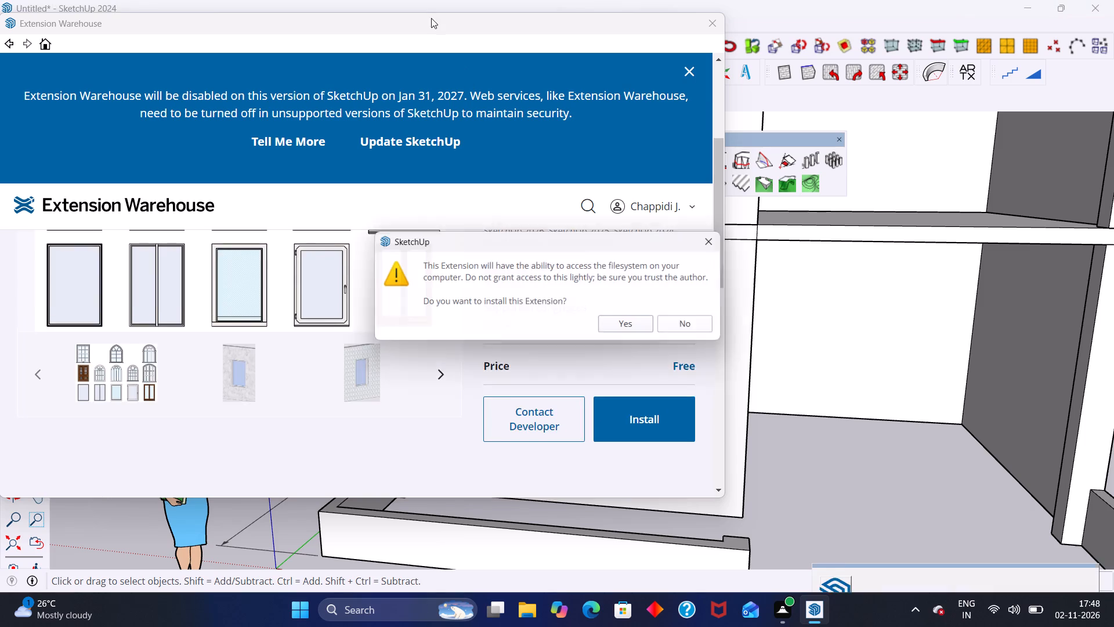
left_click(619, 327)
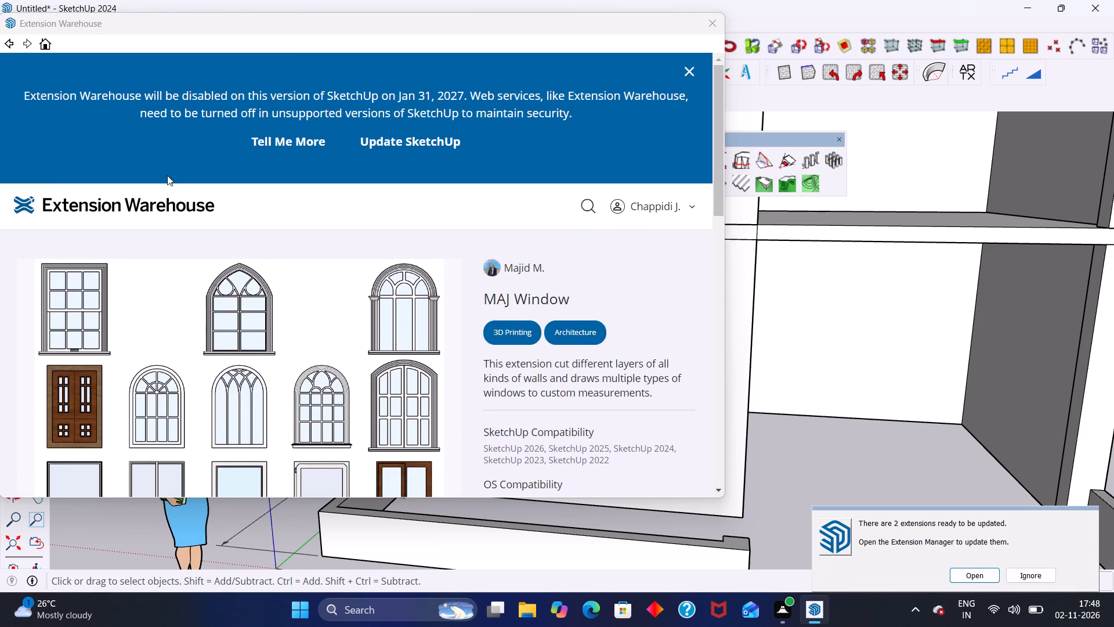
scroll(355, 327, "down", 5)
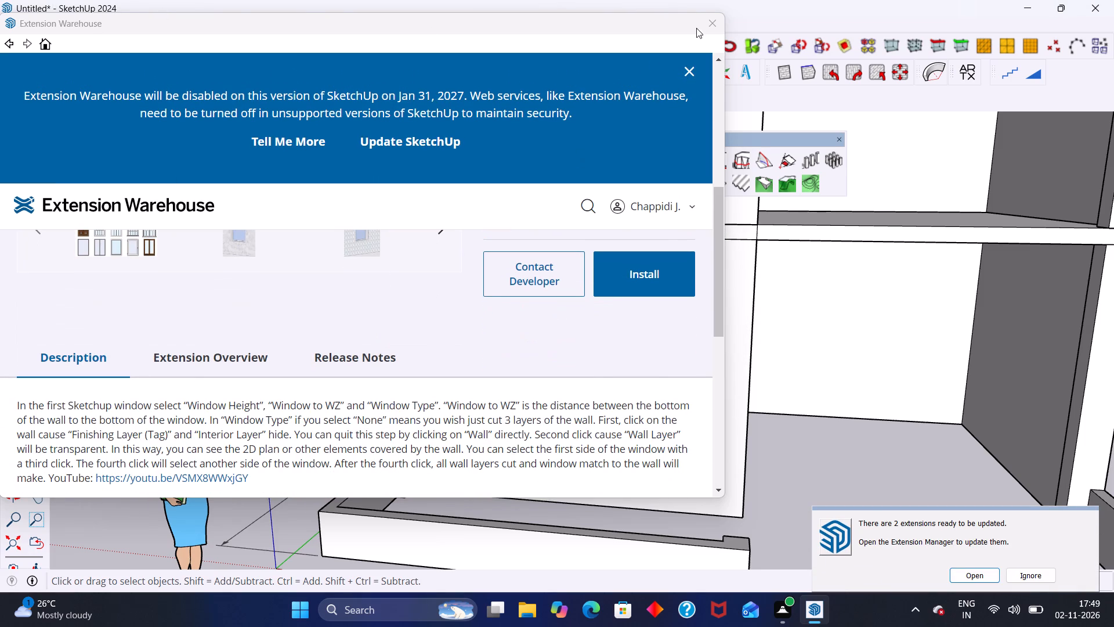
scroll(290, 288, "up", 2)
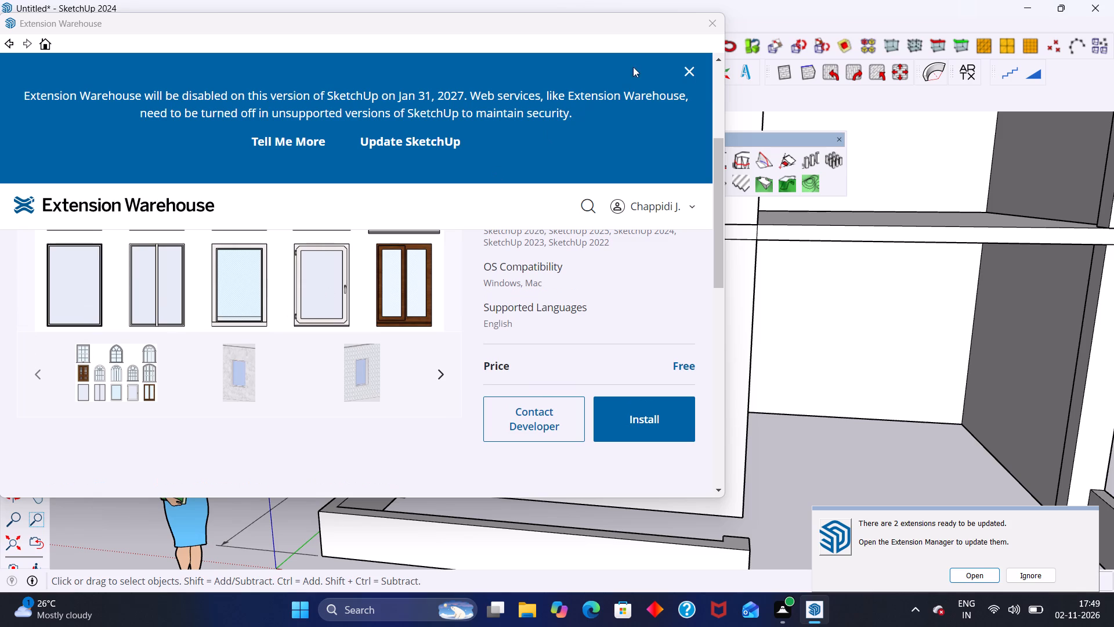
left_click_drag(479, 22, 571, 46)
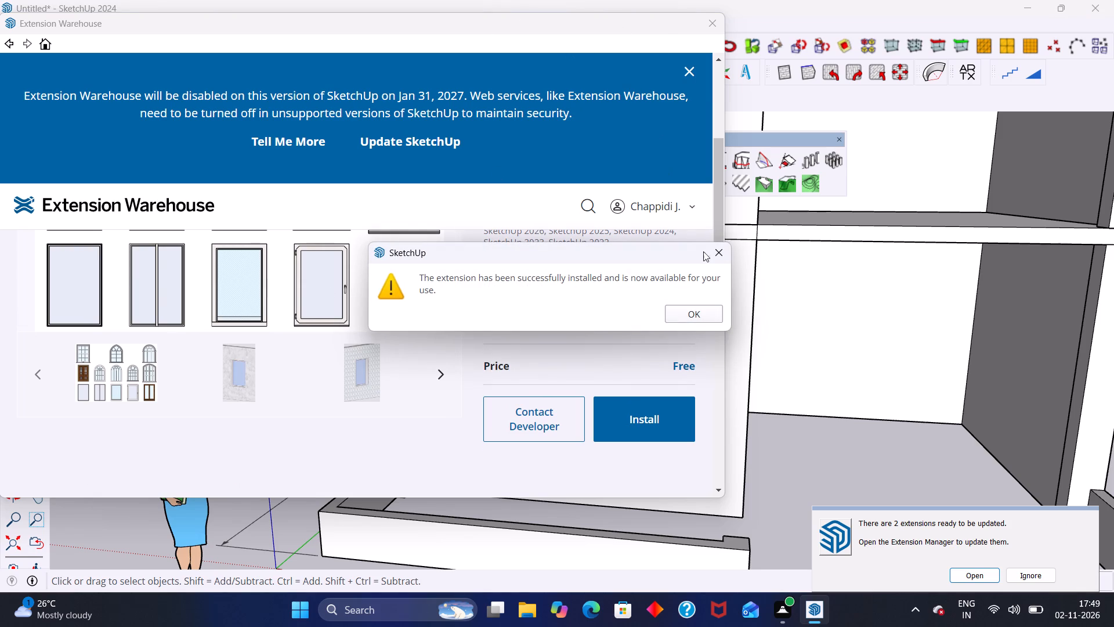
left_click(696, 319)
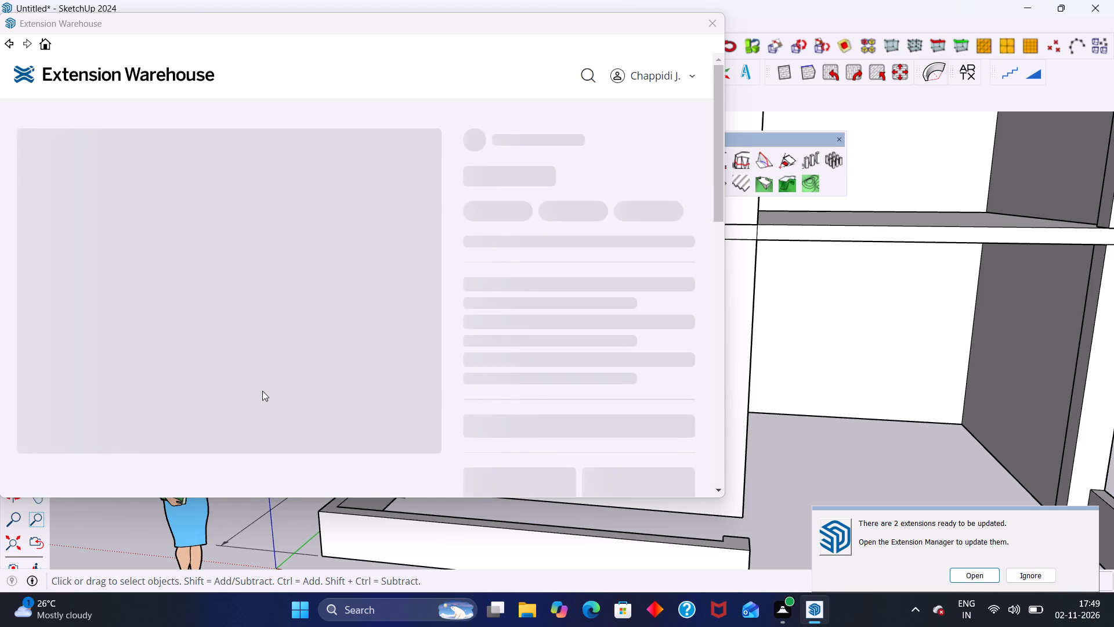
Close the Extension Warehouse and return to the house model.
scroll(379, 462, "down", 6)
scroll(548, 403, "up", 3)
left_click(688, 70)
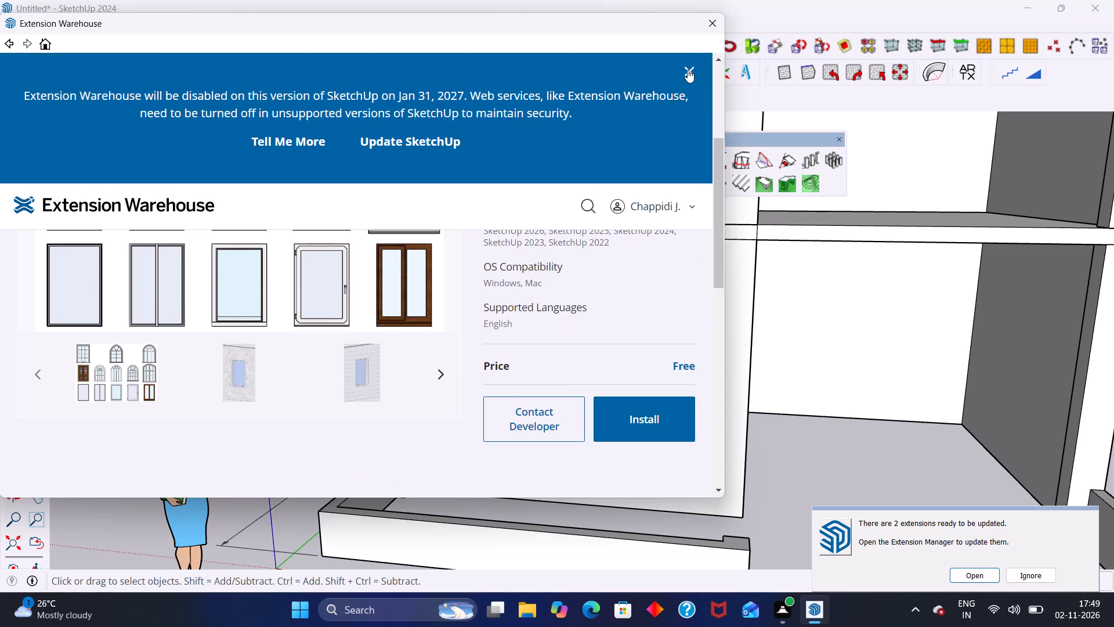
left_click(707, 27)
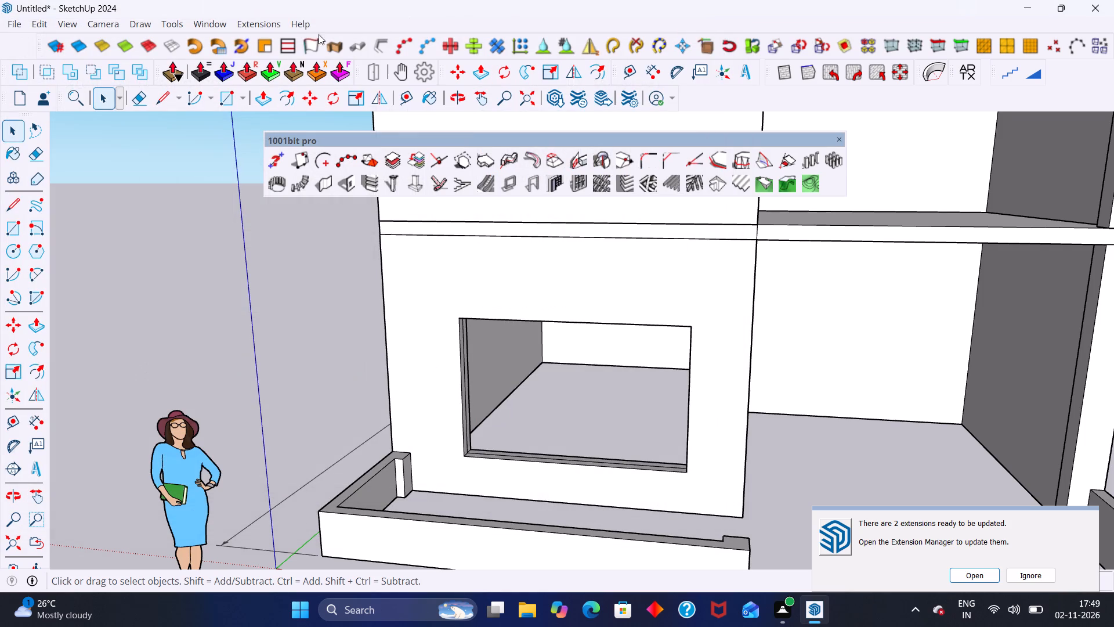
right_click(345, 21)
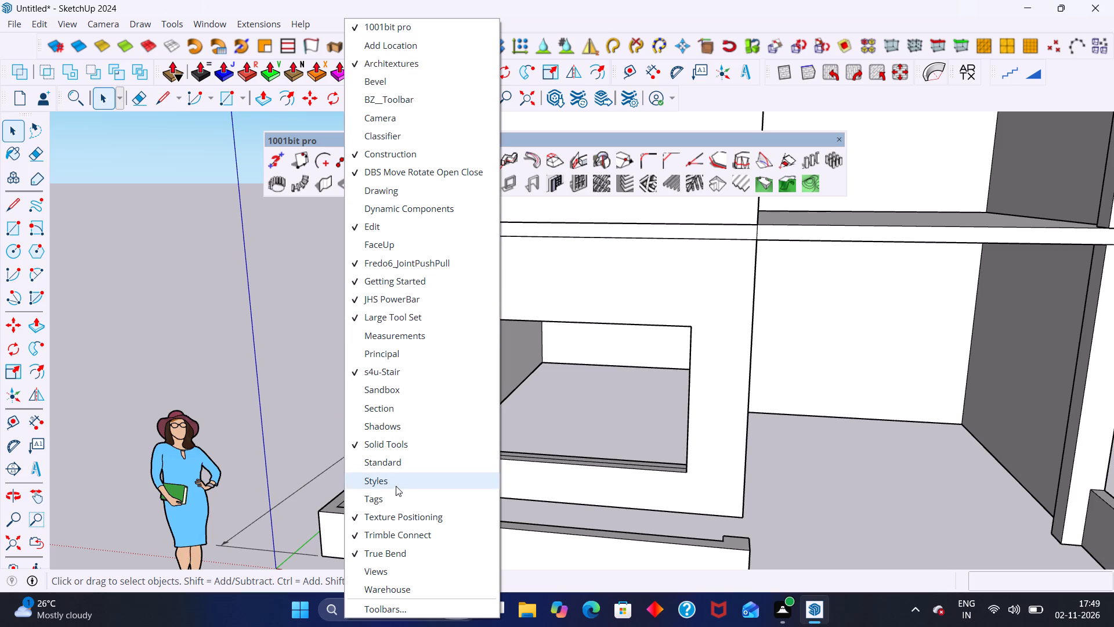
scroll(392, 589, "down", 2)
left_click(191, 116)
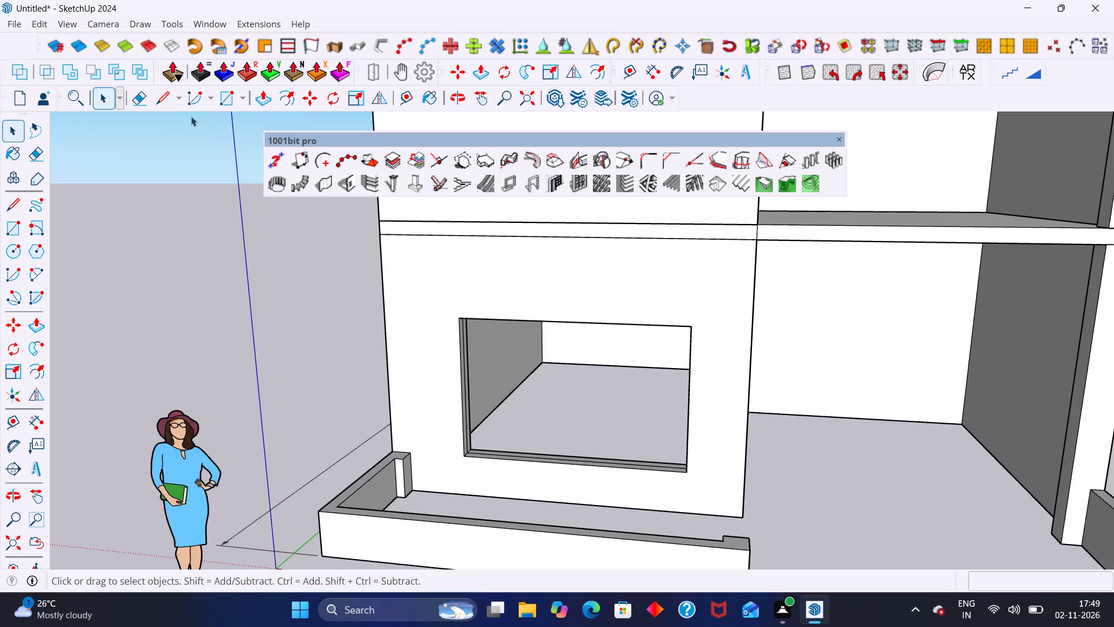
Open the MAJ Window settings and browse the window types from Type M back to Type B.
left_click(243, 28)
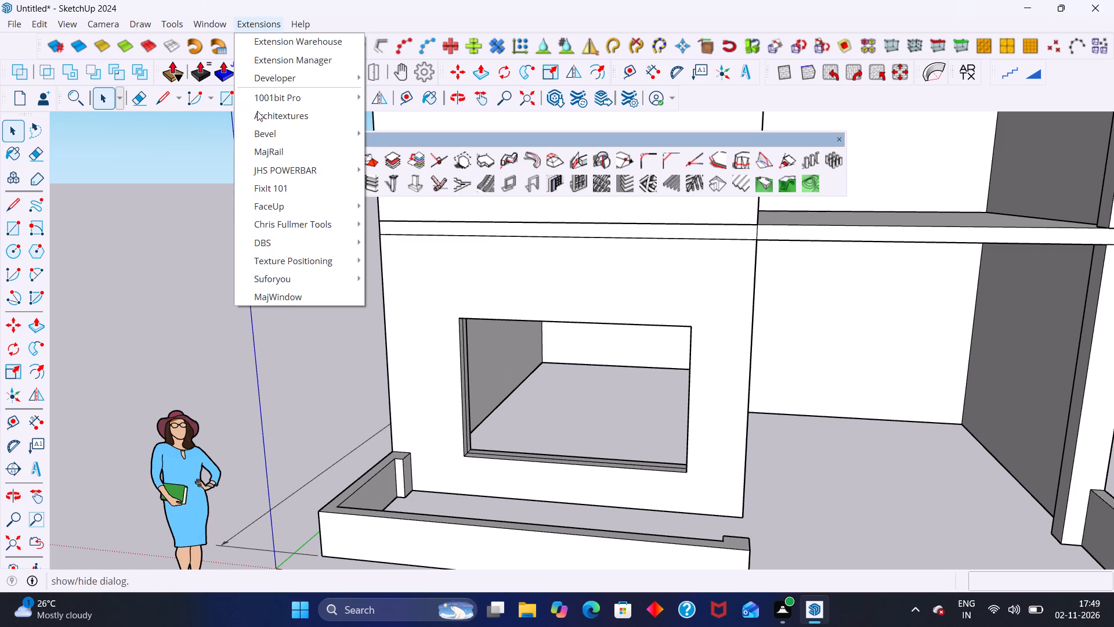
left_click(292, 301)
scroll(467, 305, "down", 1)
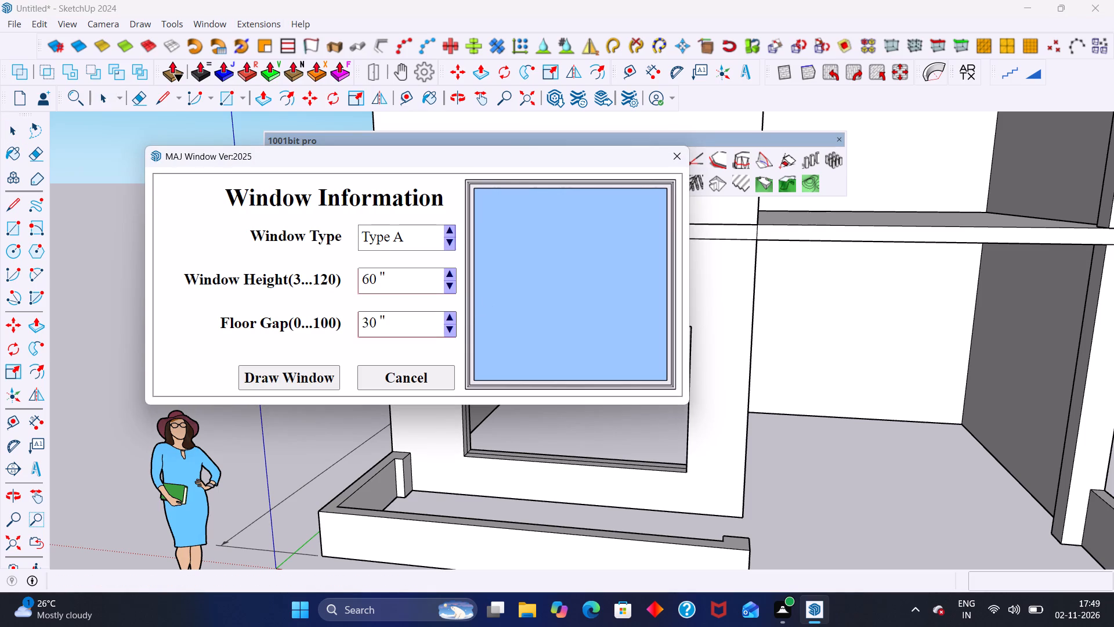
left_click(450, 242)
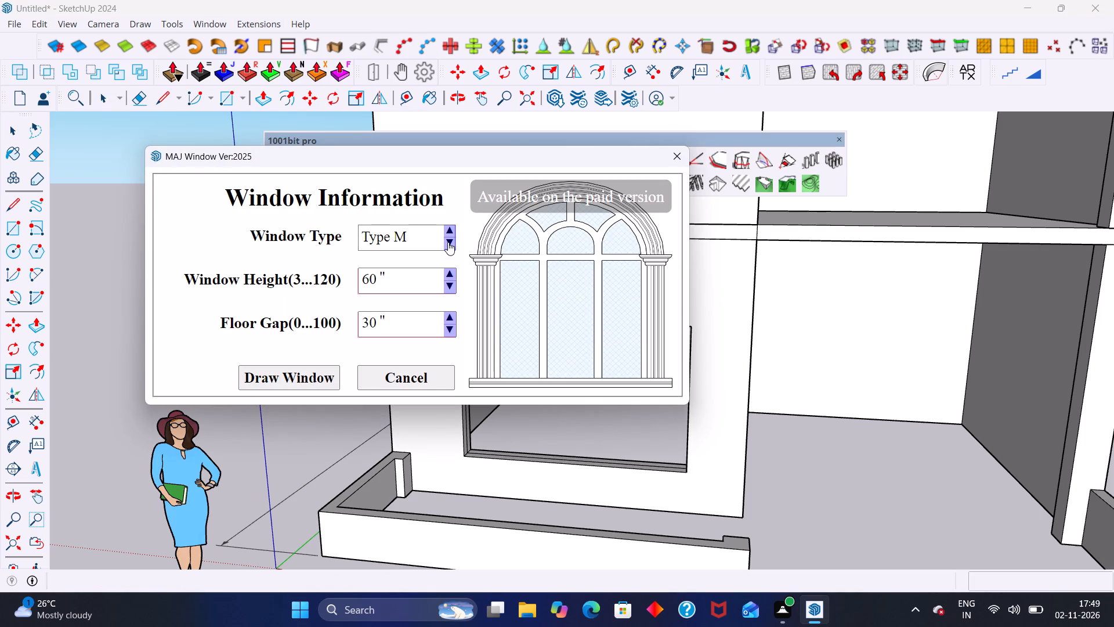
left_click(448, 242)
left_click(448, 242)
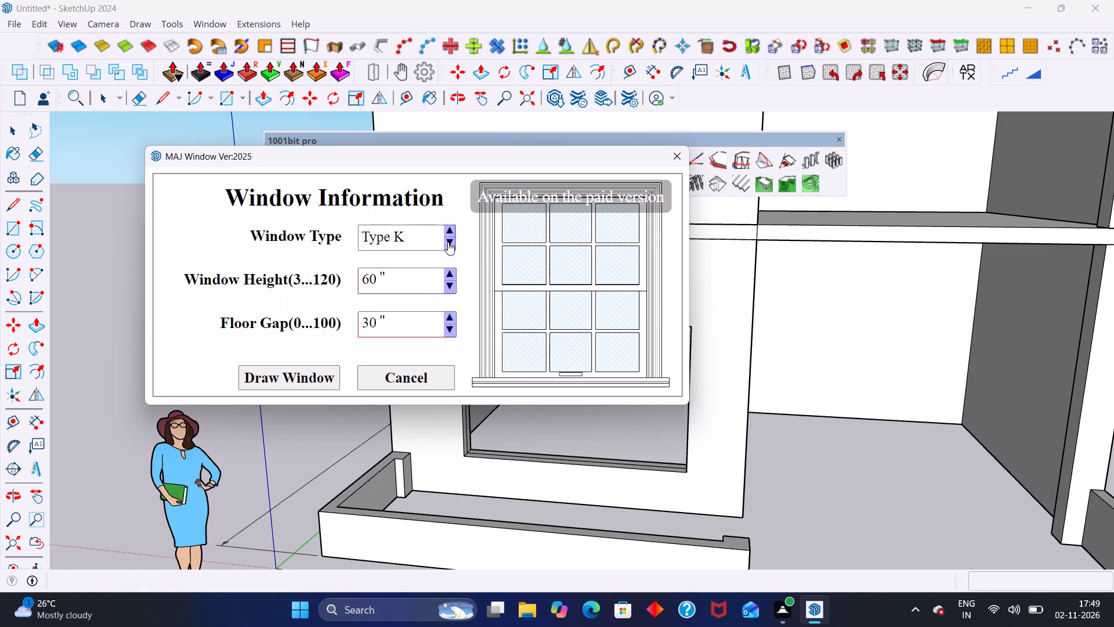
left_click(448, 242)
left_click(448, 242)
left_click(448, 242)
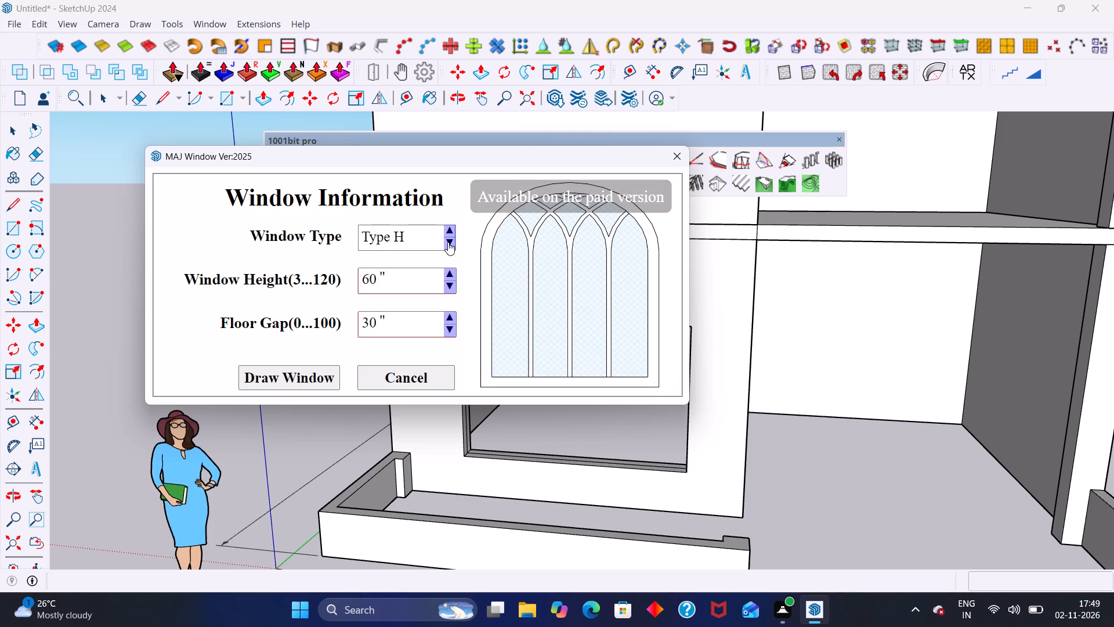
left_click(448, 242)
left_click(448, 242)
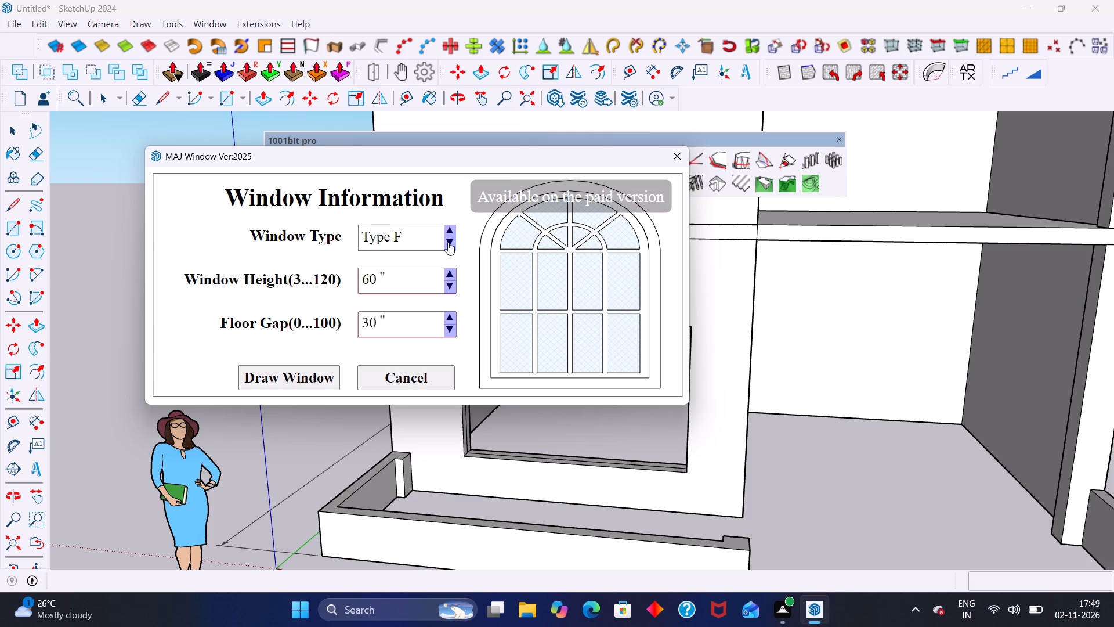
left_click(448, 242)
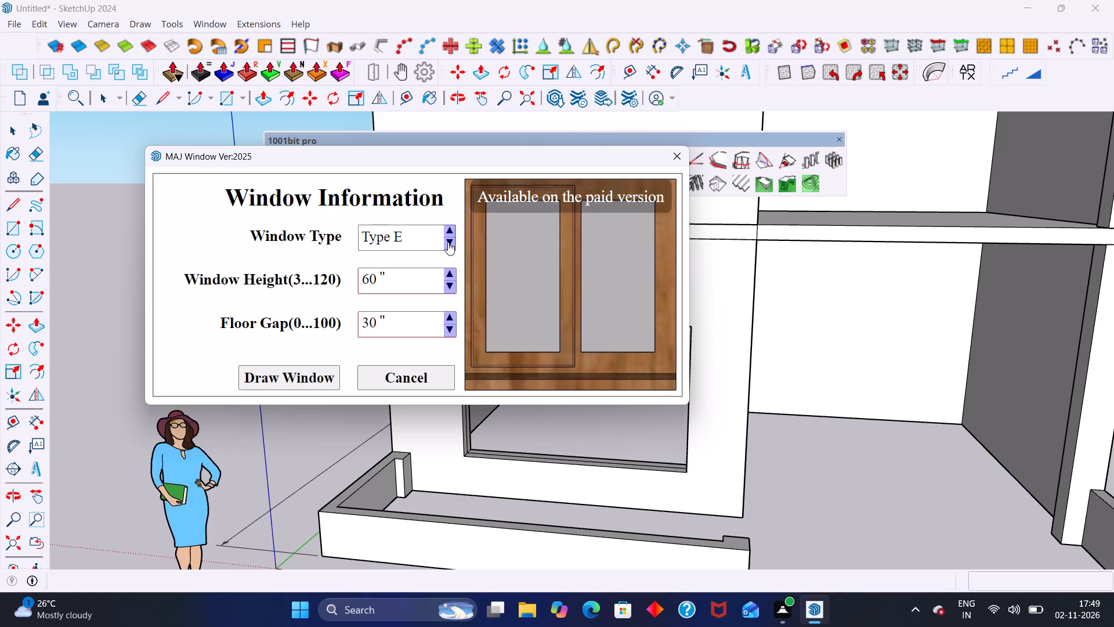
left_click(448, 242)
left_click(448, 242)
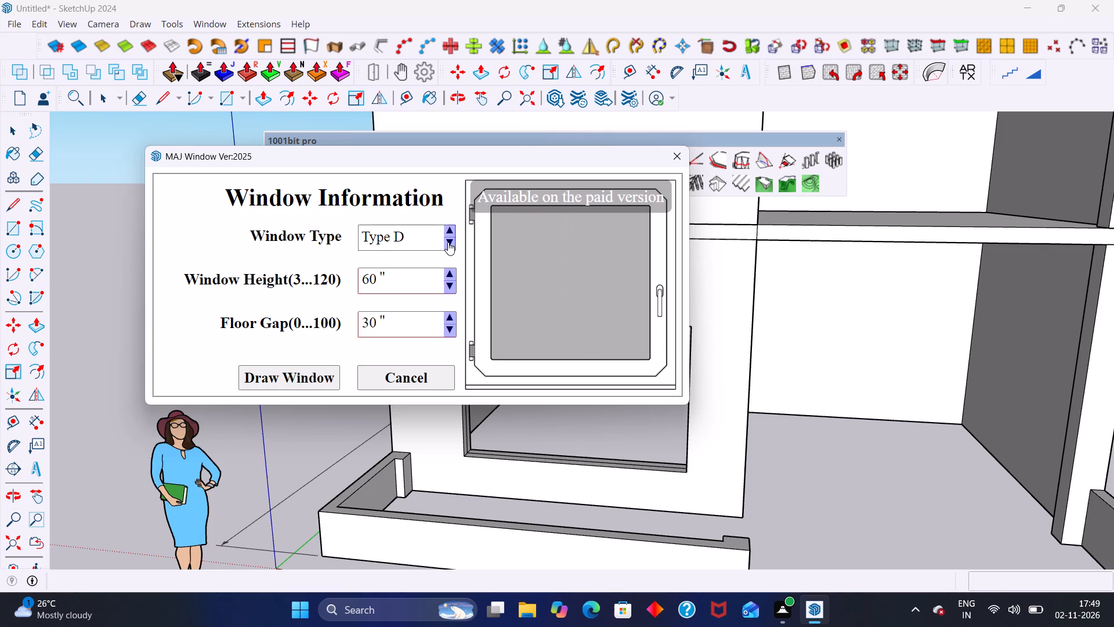
left_click(448, 242)
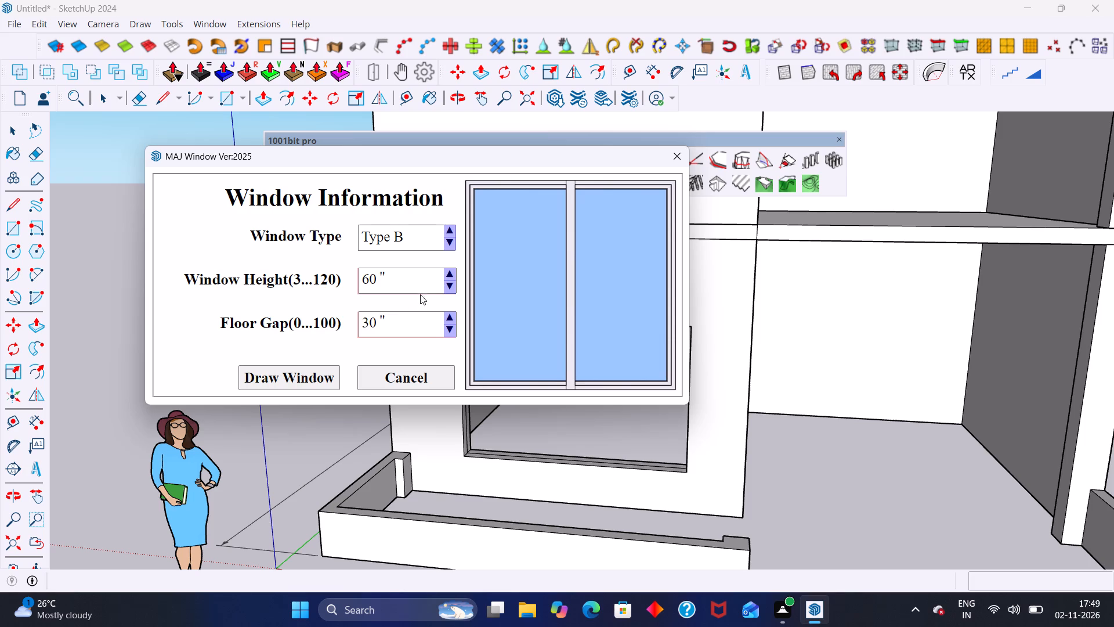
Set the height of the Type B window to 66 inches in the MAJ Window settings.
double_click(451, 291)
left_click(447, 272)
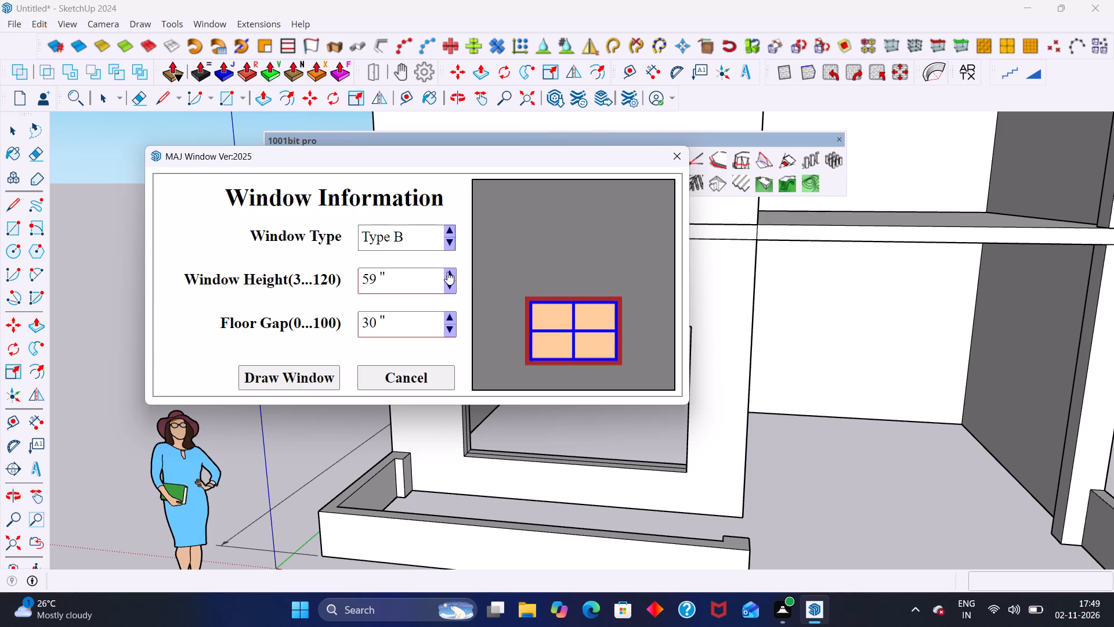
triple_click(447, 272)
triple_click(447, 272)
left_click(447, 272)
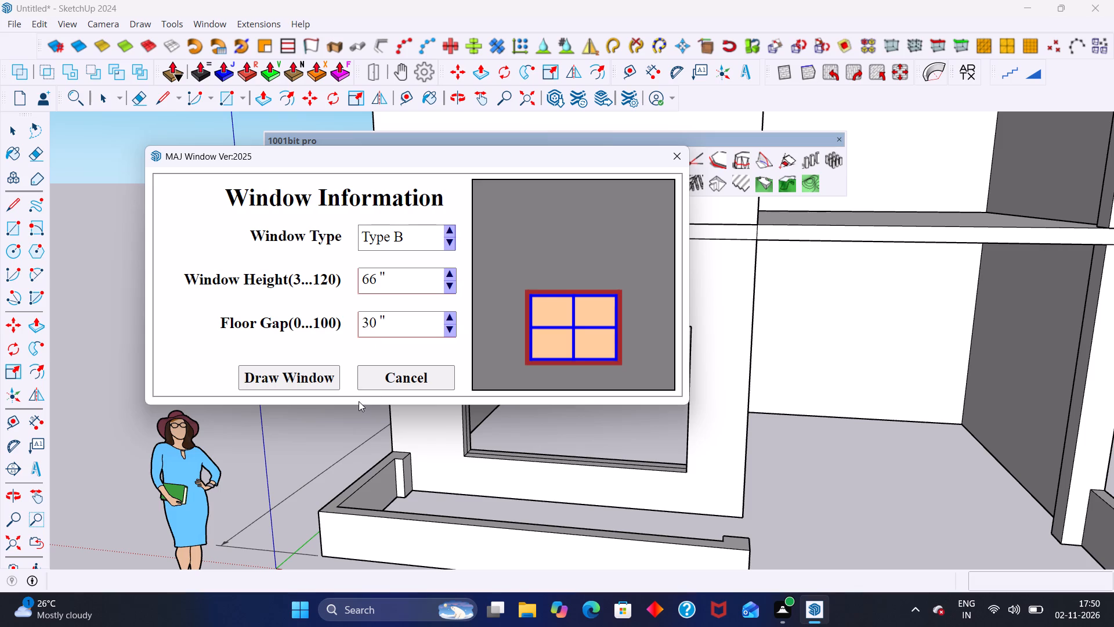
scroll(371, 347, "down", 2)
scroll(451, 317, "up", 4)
Compare the designs of window types B to F, and close the MAJ Window settings without drawing a window.
left_click(450, 229)
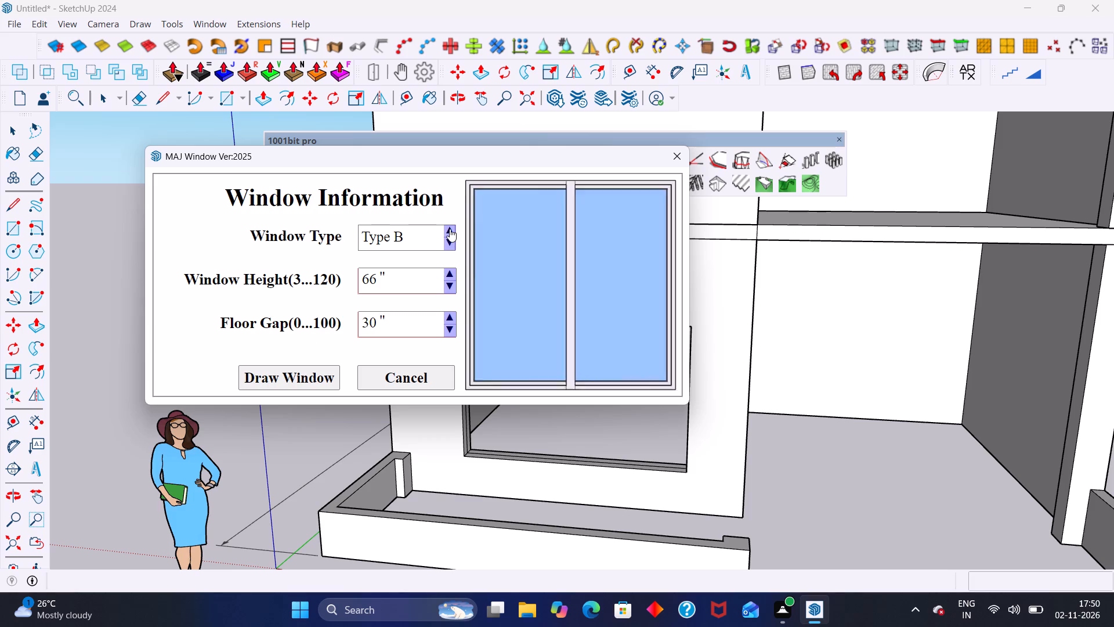
double_click(450, 229)
double_click(450, 240)
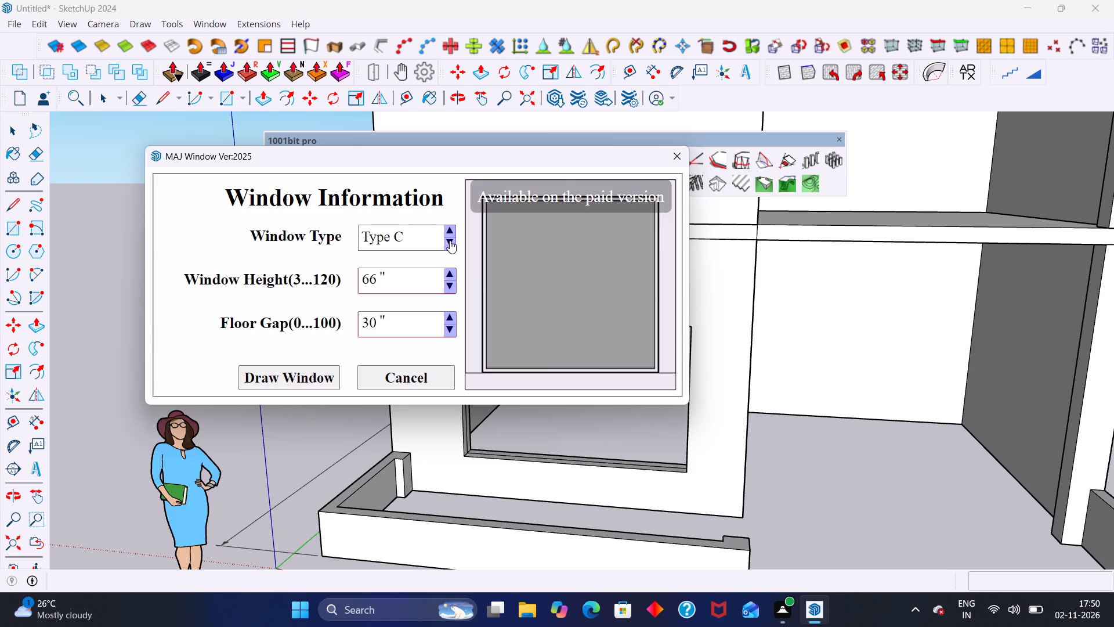
triple_click(446, 228)
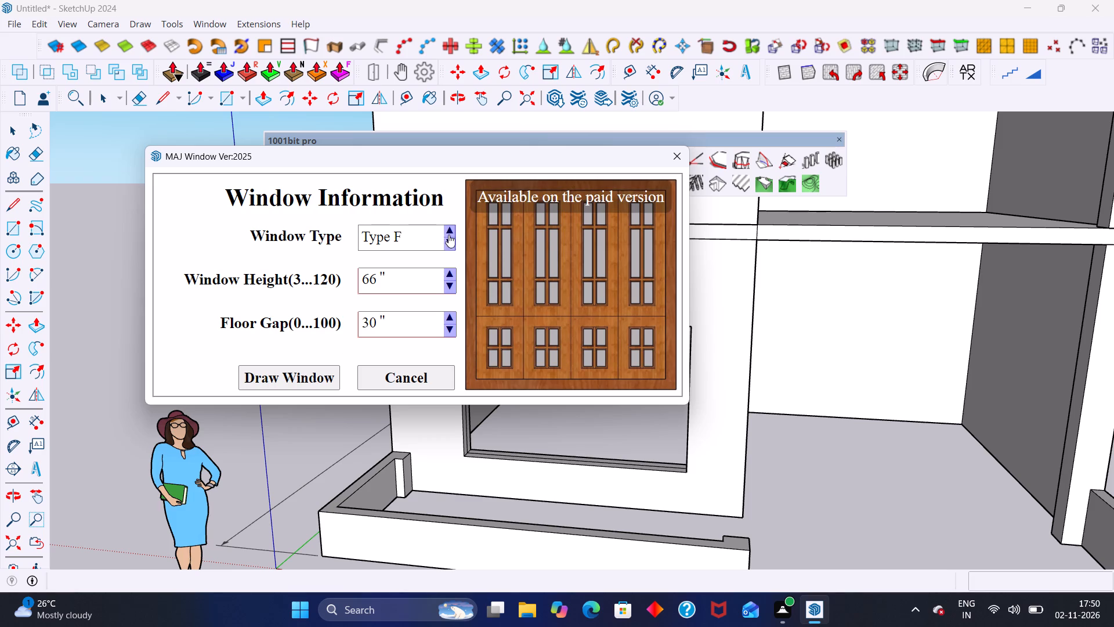
left_click(449, 236)
double_click(449, 244)
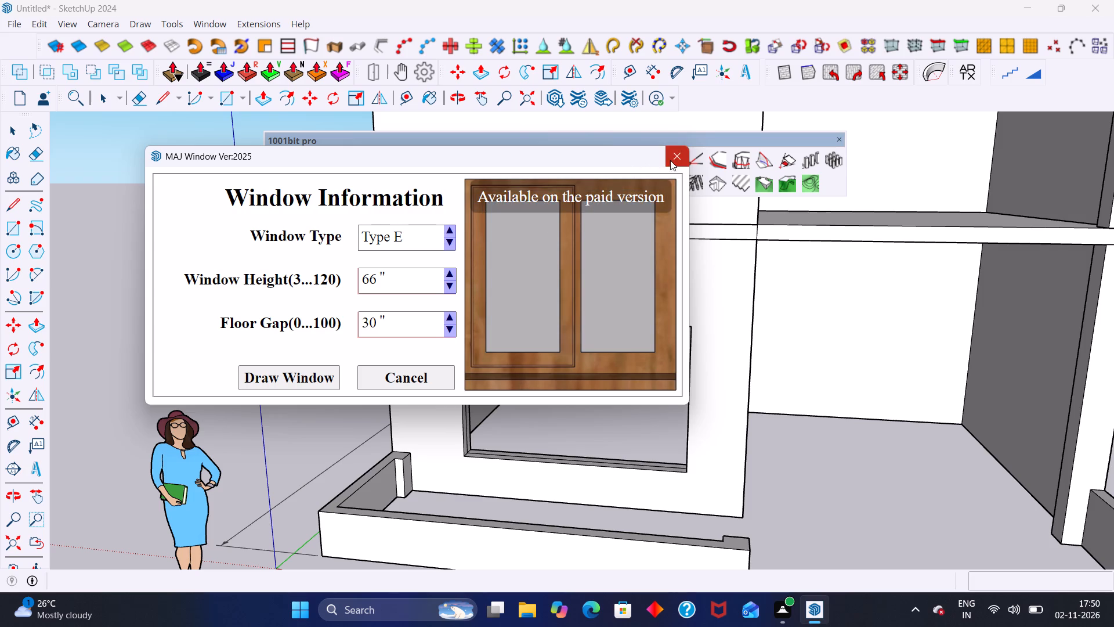
left_click(670, 160)
Reopen the MAJ Window settings, review window types L, K and J, and close them without drawing a window.
left_click(242, 27)
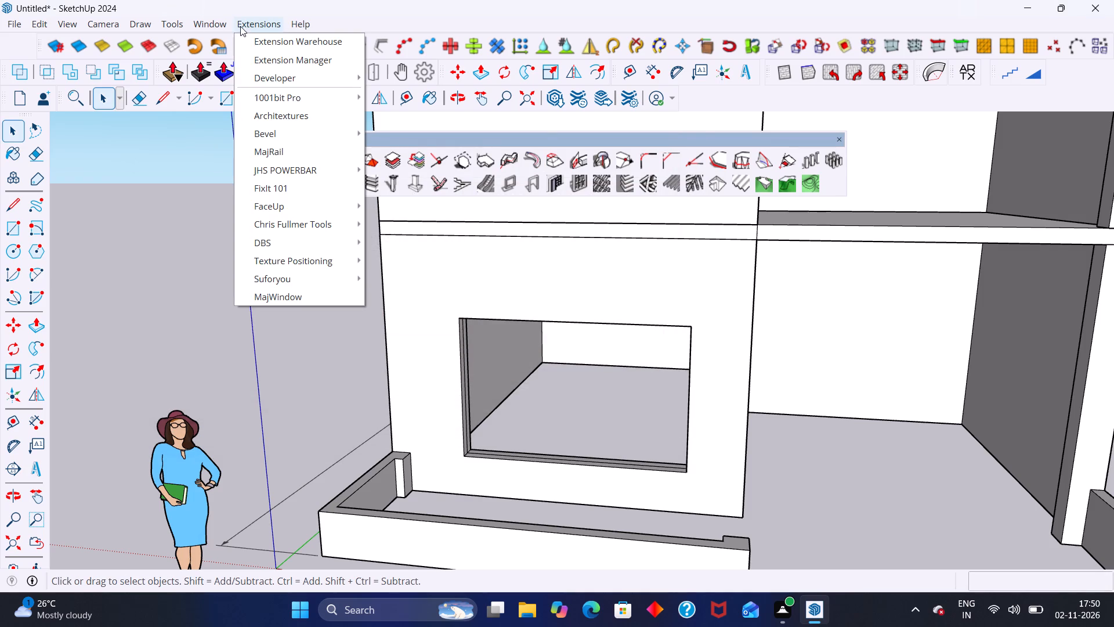
left_click(300, 305)
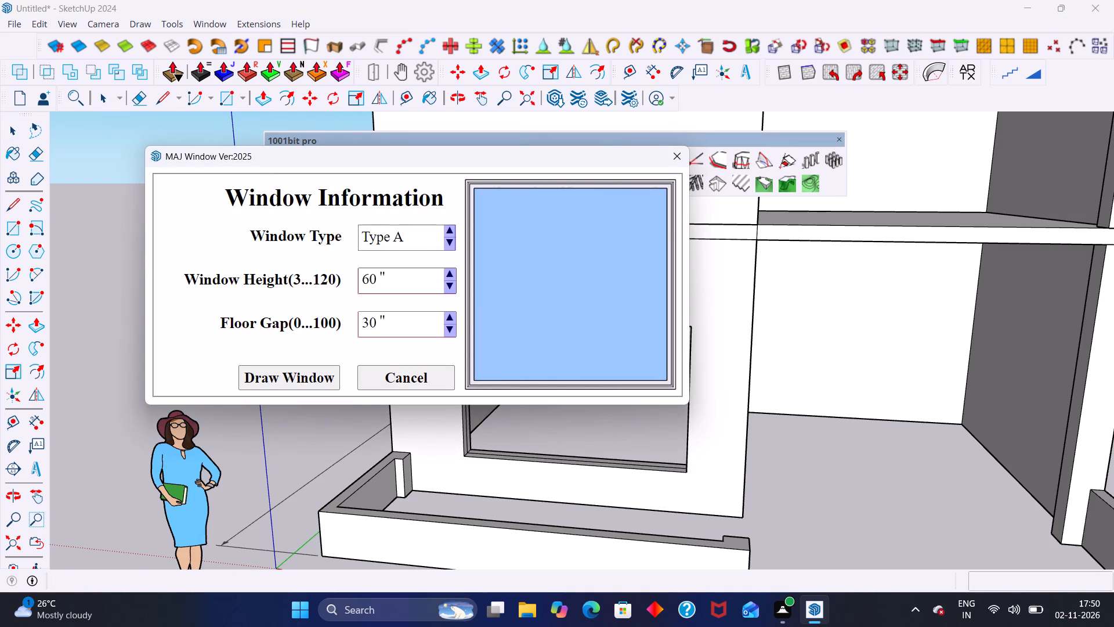
left_click(448, 241)
left_click(446, 241)
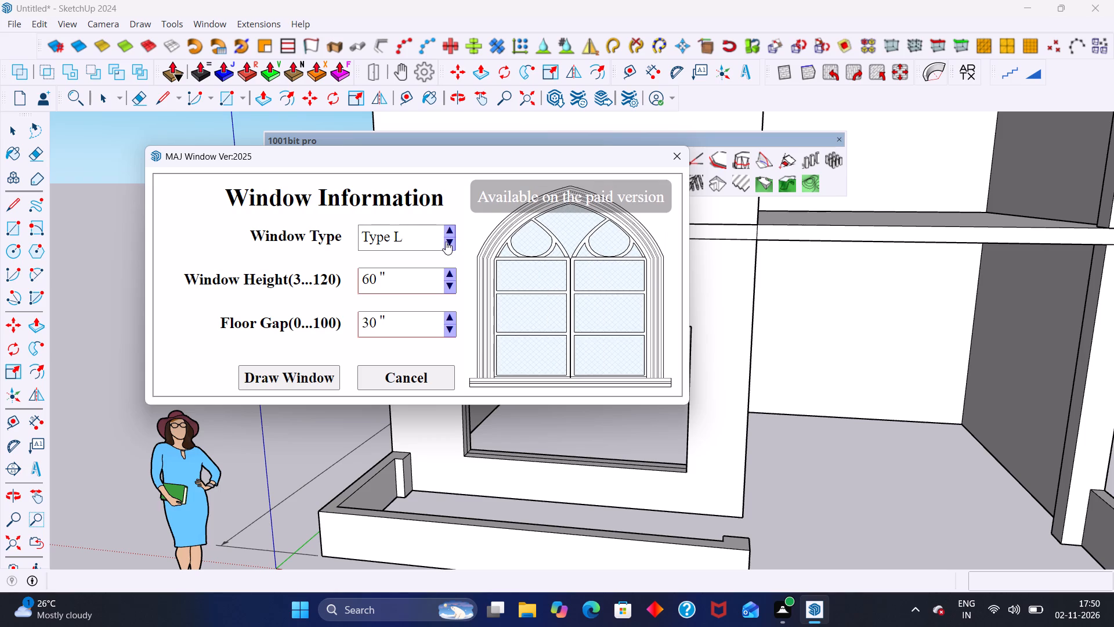
left_click(451, 247)
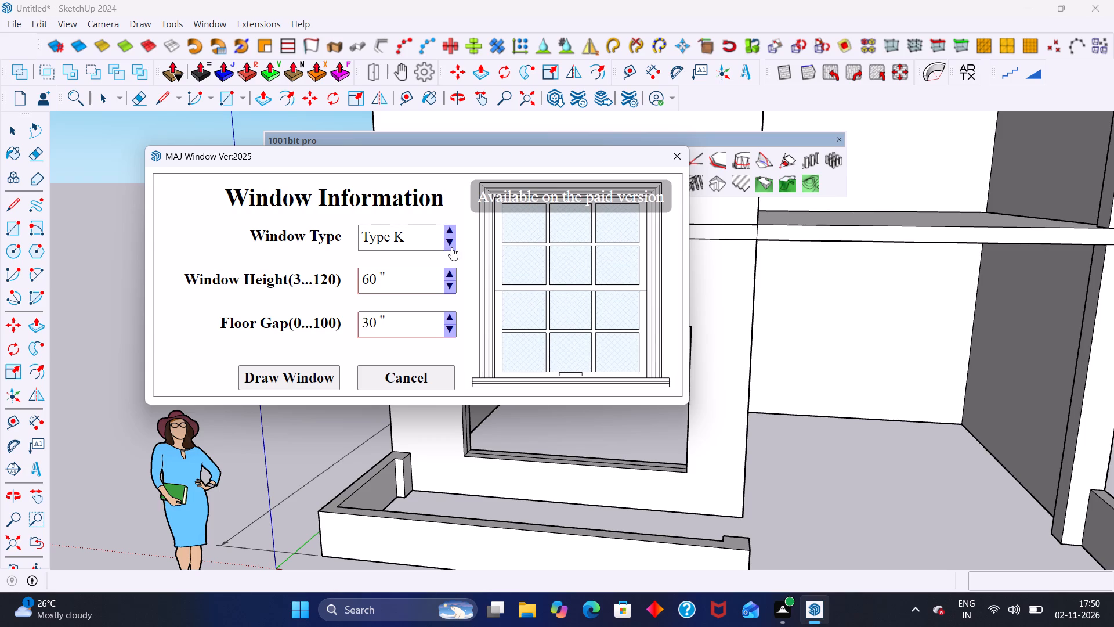
left_click(451, 244)
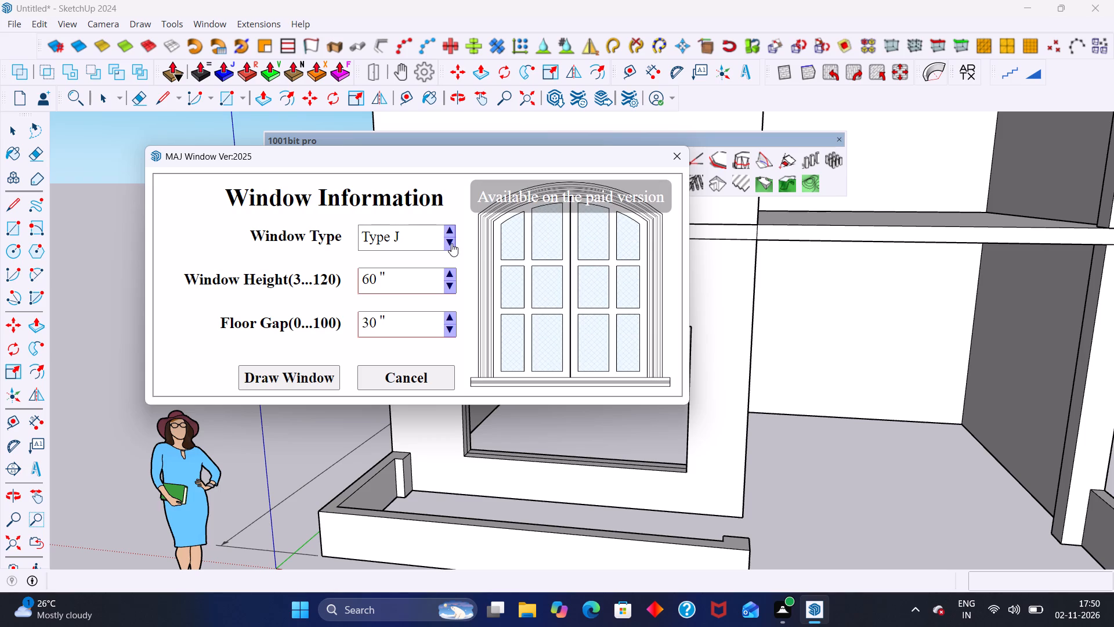
left_click(668, 164)
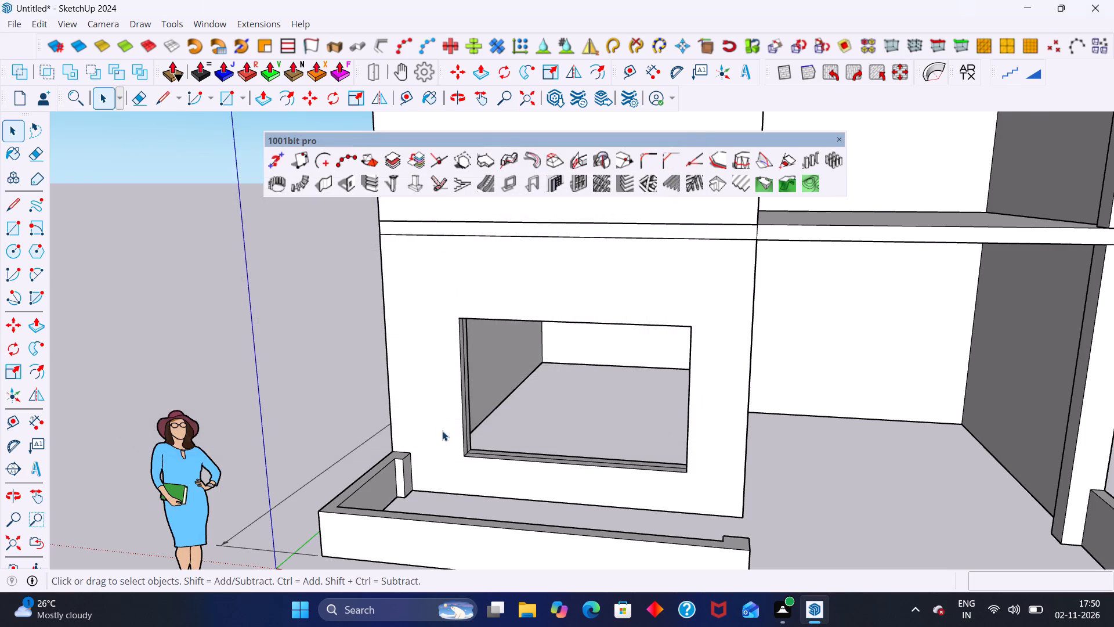
Start a linear dimension from the lower-left outer corner of the front wall's ground-floor window opening.
scroll(443, 432, "up", 1)
middle_click_drag(504, 326, 508, 315)
left_click(35, 420)
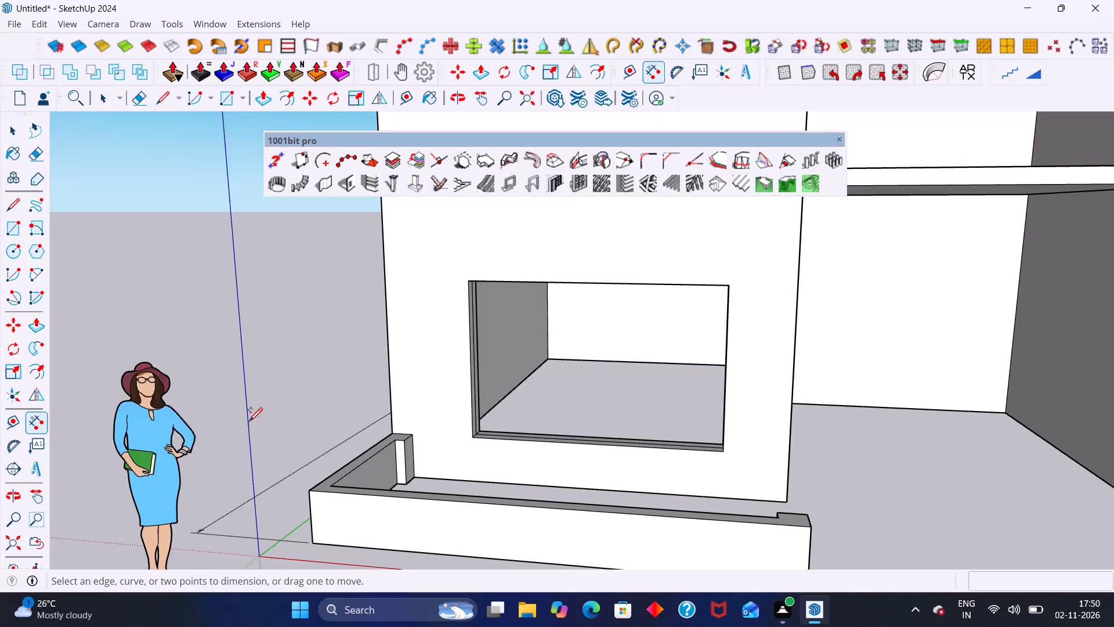
scroll(470, 452, "up", 9)
left_click(457, 417)
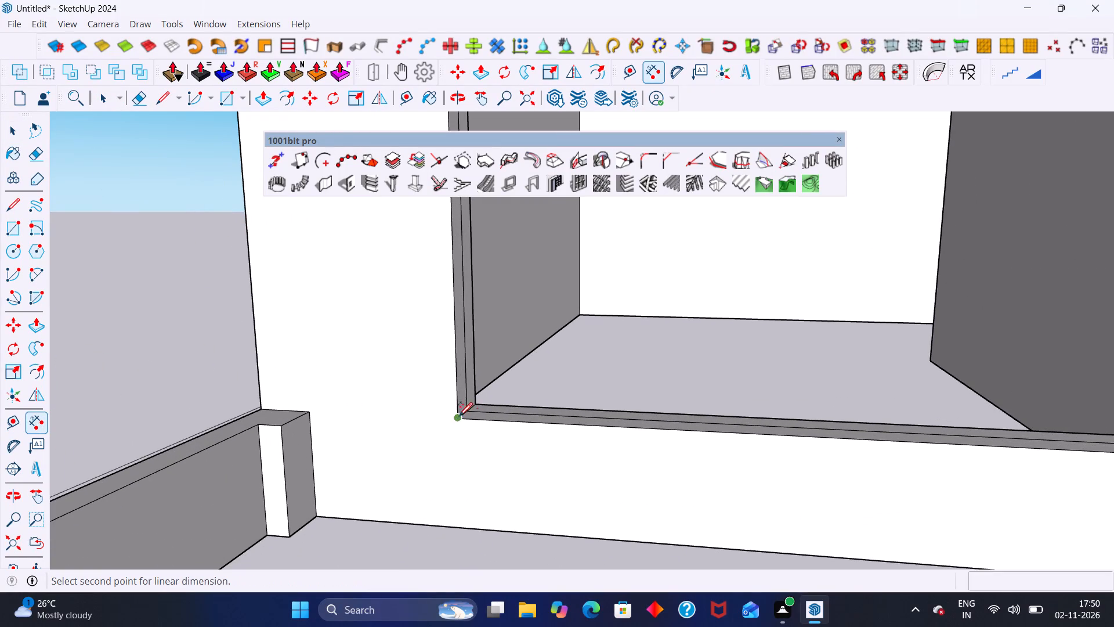
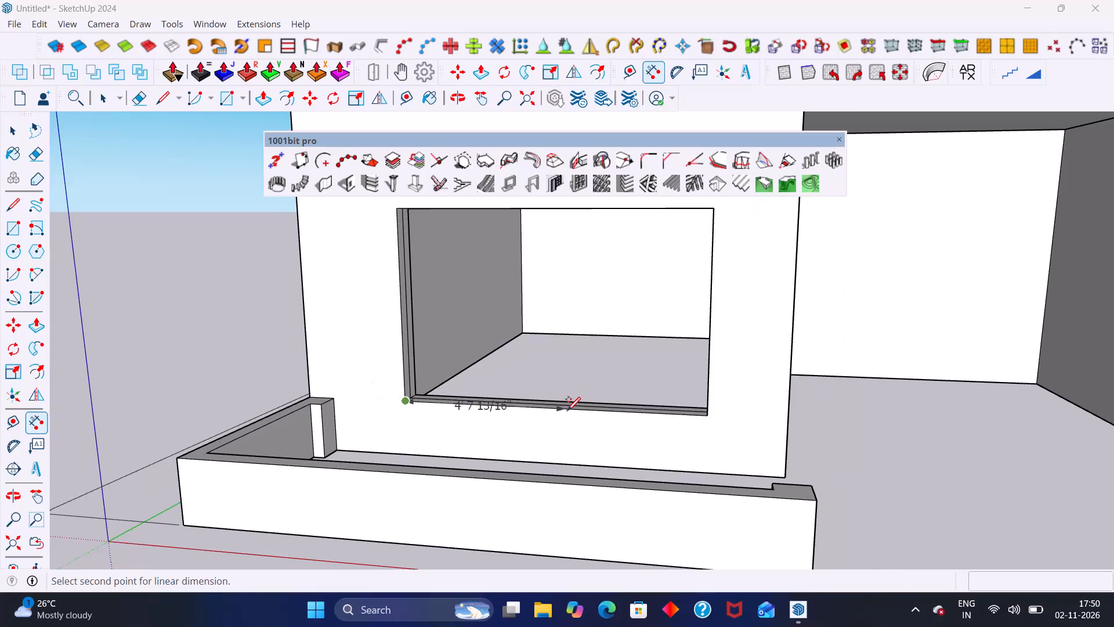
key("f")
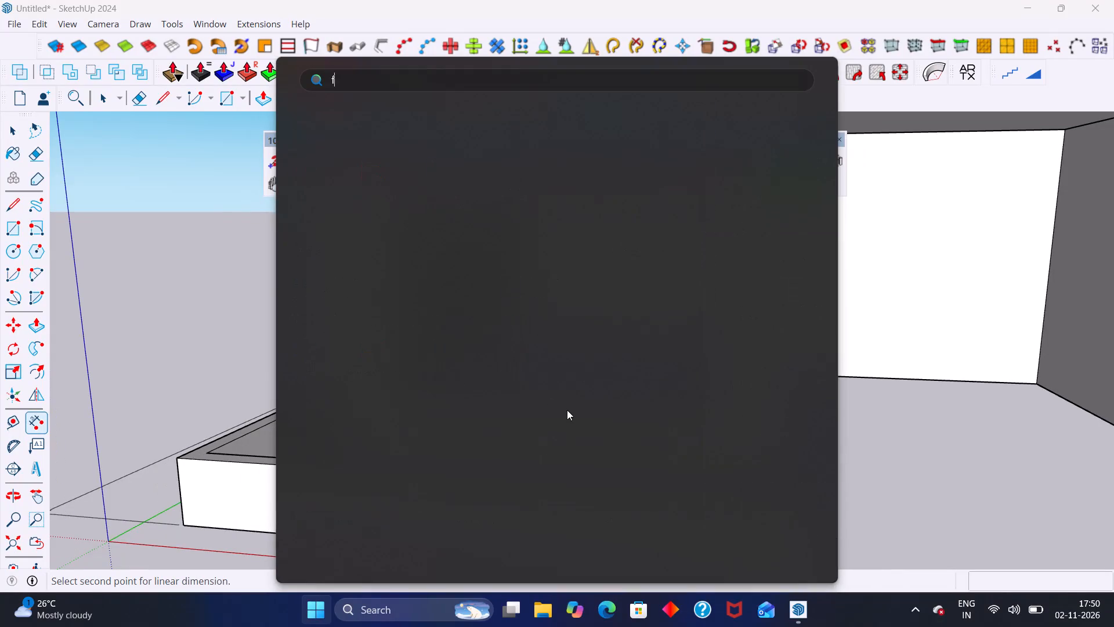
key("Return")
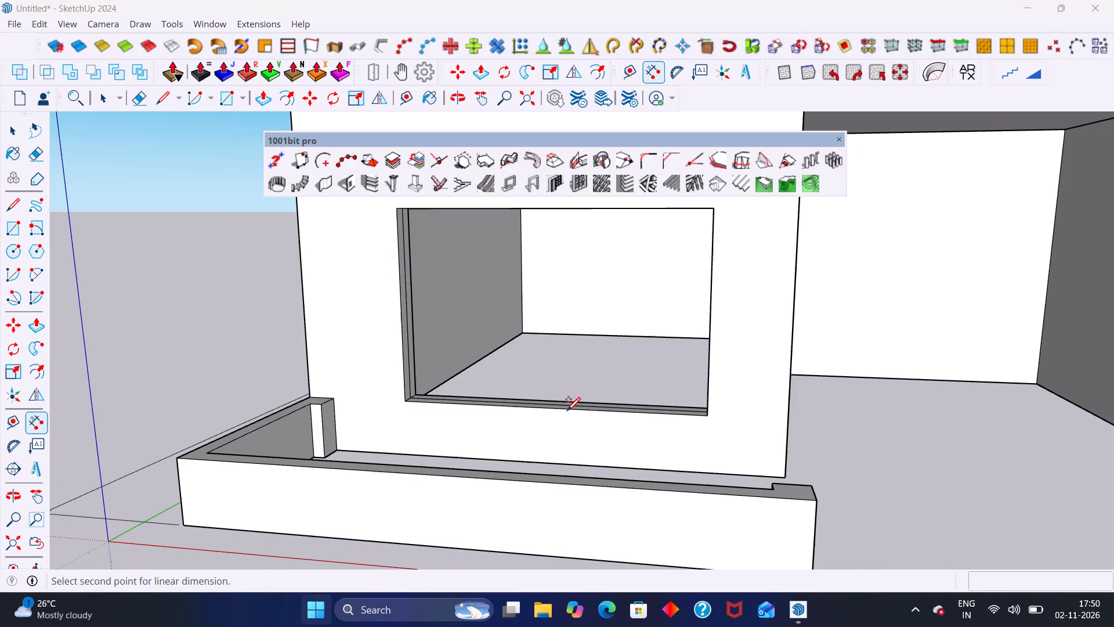
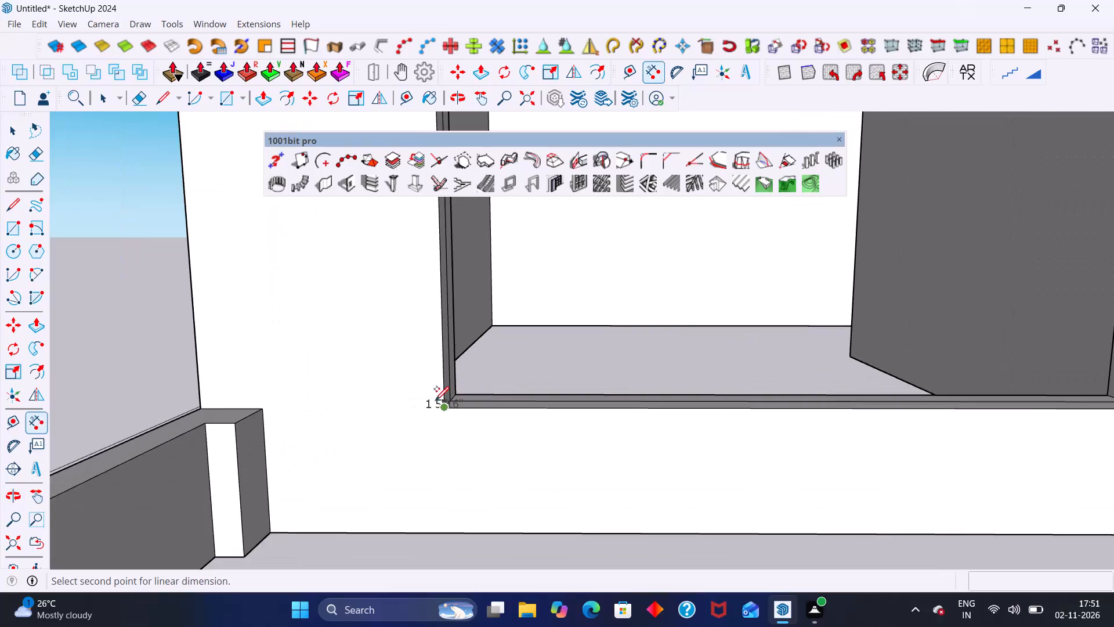
Dimension the width of the front wall's window opening along its bottom edge, placing the dimension just below the opening.
middle_click_drag(428, 395, 469, 388)
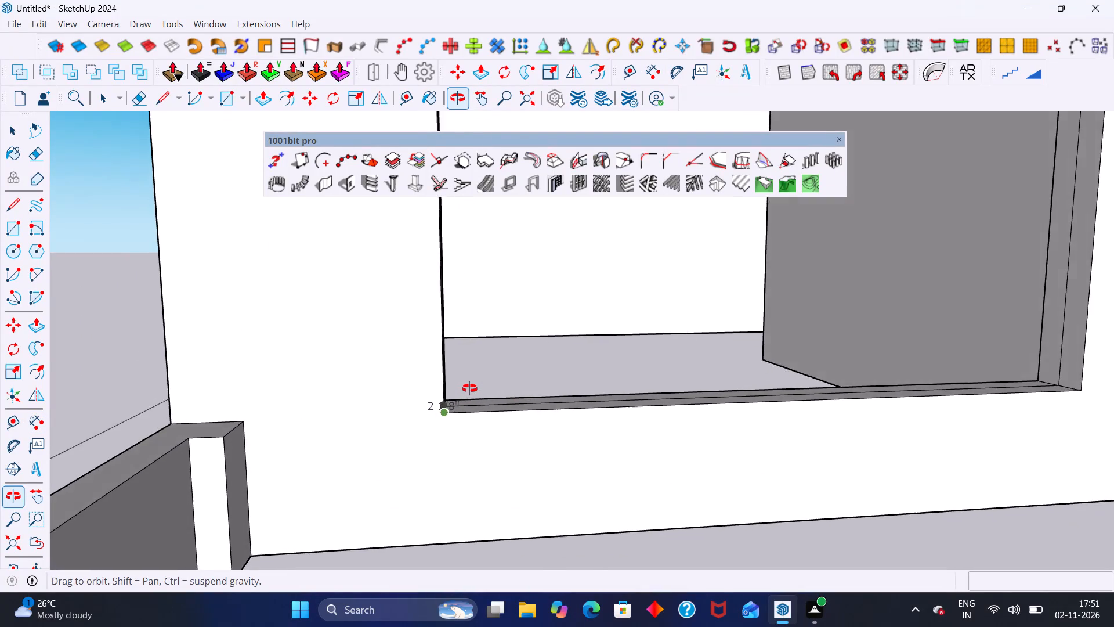
middle_click_drag(469, 388, 413, 379)
scroll(614, 415, "down", 8)
scroll(754, 410, "up", 6)
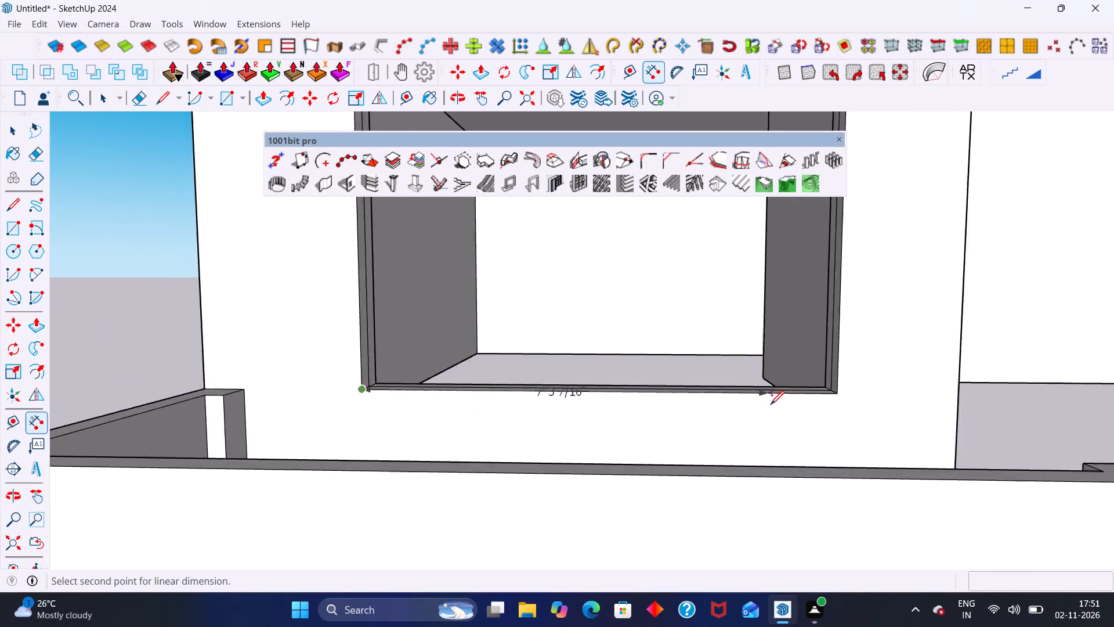
scroll(771, 403, "up", 6)
left_click(903, 381)
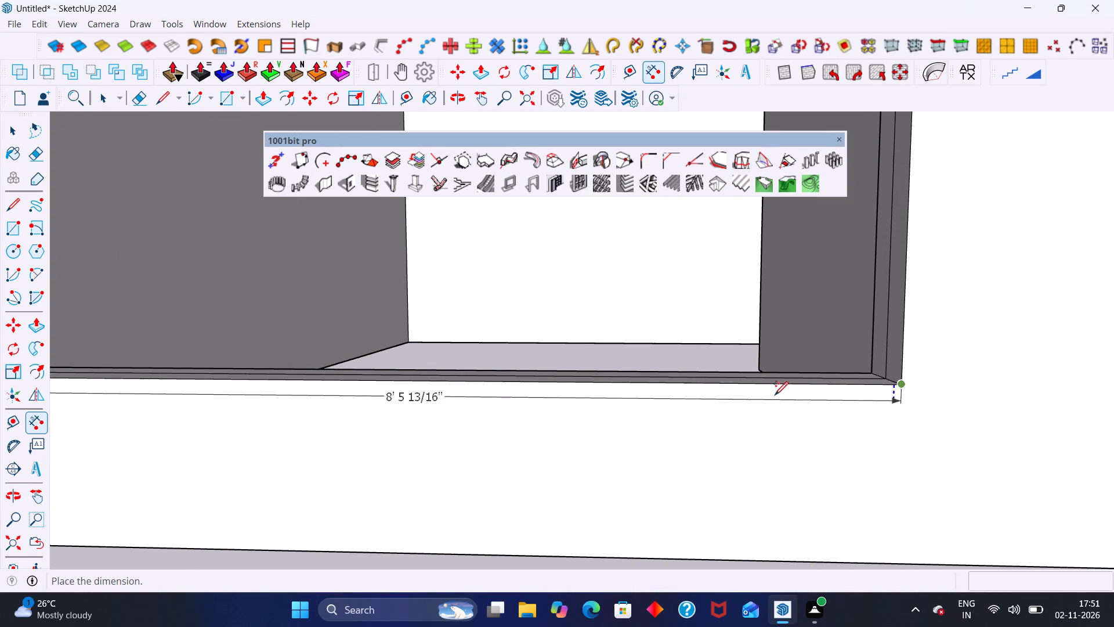
left_click(722, 416)
scroll(629, 419, "down", 4)
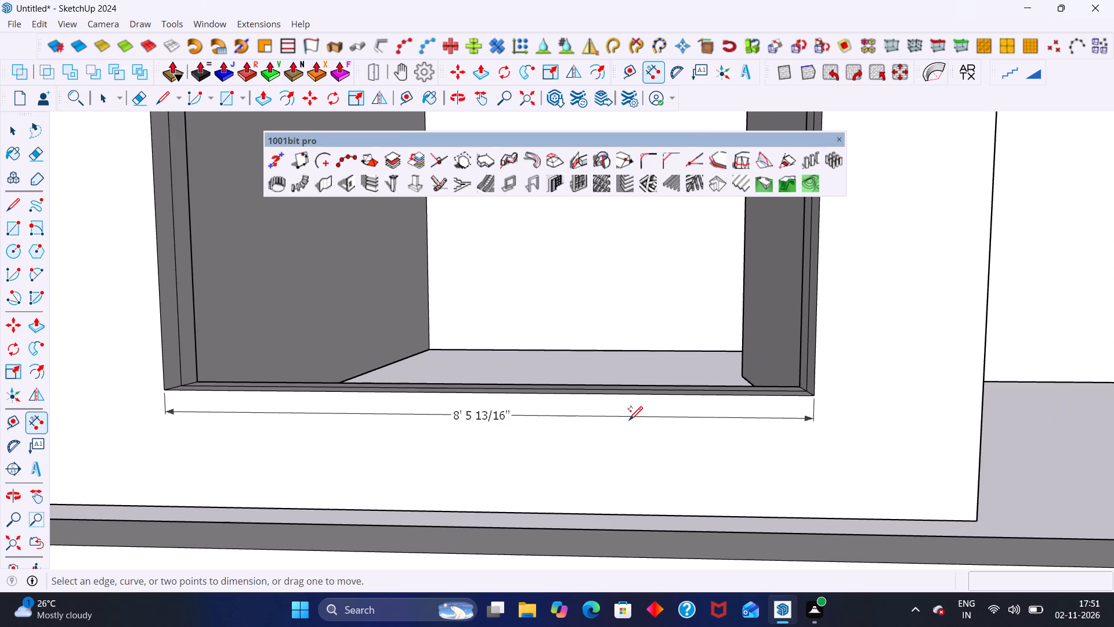
key("space")
Dimension the height of the window opening along its left edge, placing the dimension on the wall beside it.
middle_click_drag(422, 372, 431, 392)
scroll(433, 398, "down", 5)
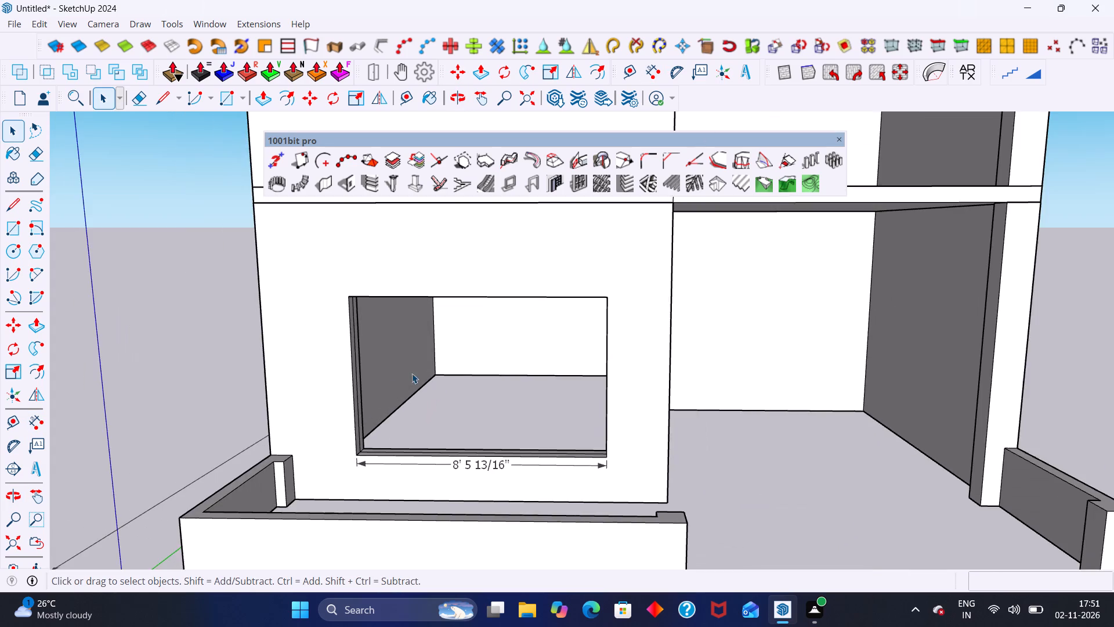
scroll(381, 397, "up", 5)
middle_click_drag(361, 427, 363, 401)
scroll(356, 421, "up", 3)
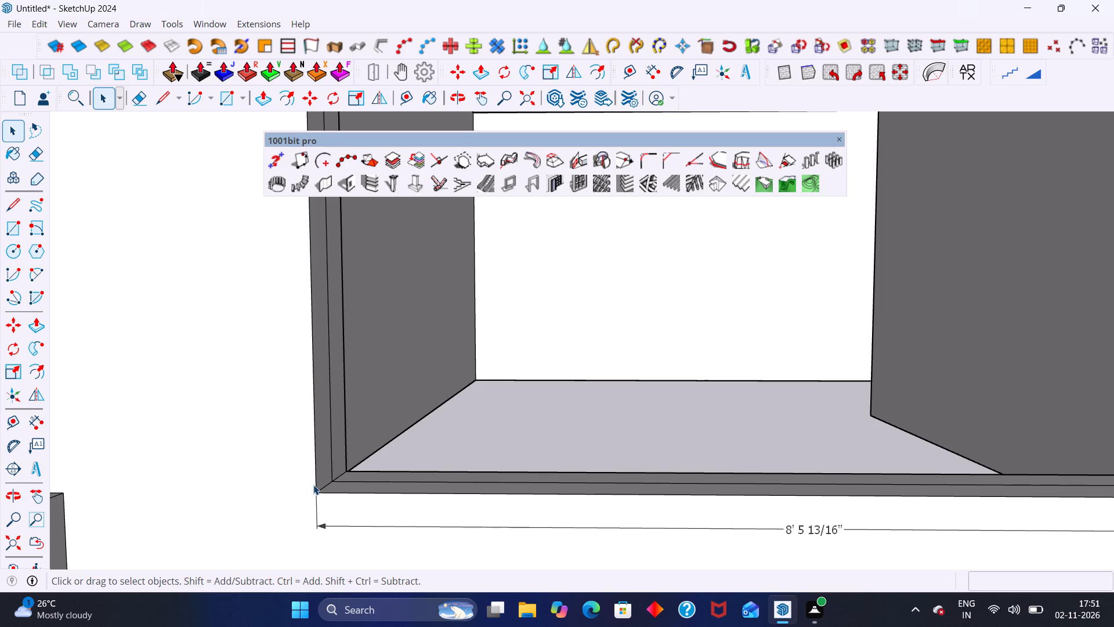
left_click(32, 419)
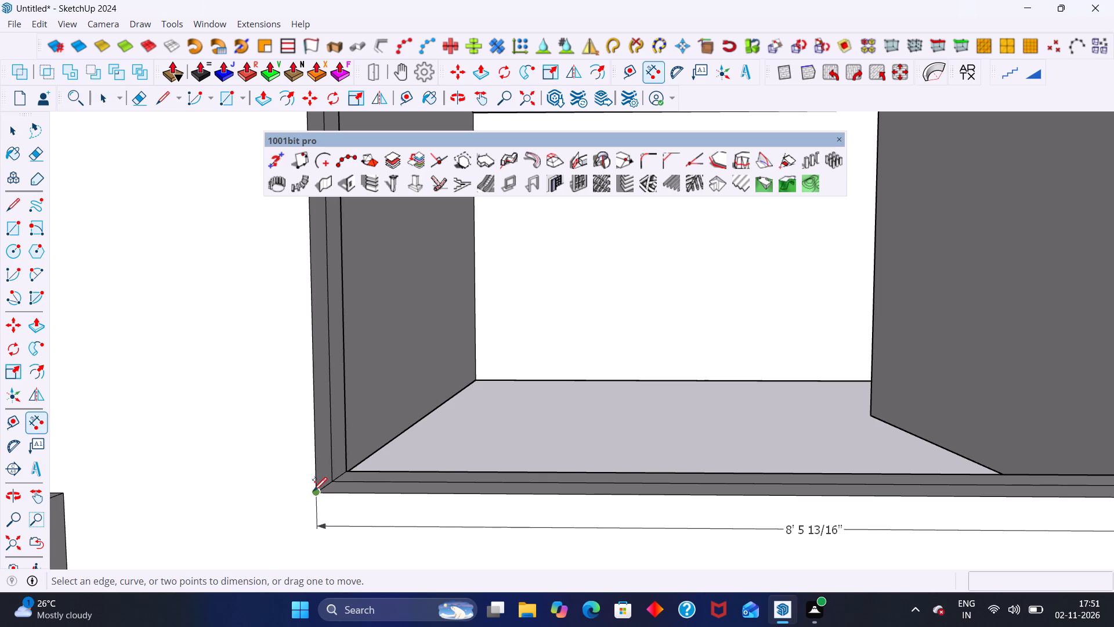
left_click(314, 490)
scroll(314, 507, "down", 14)
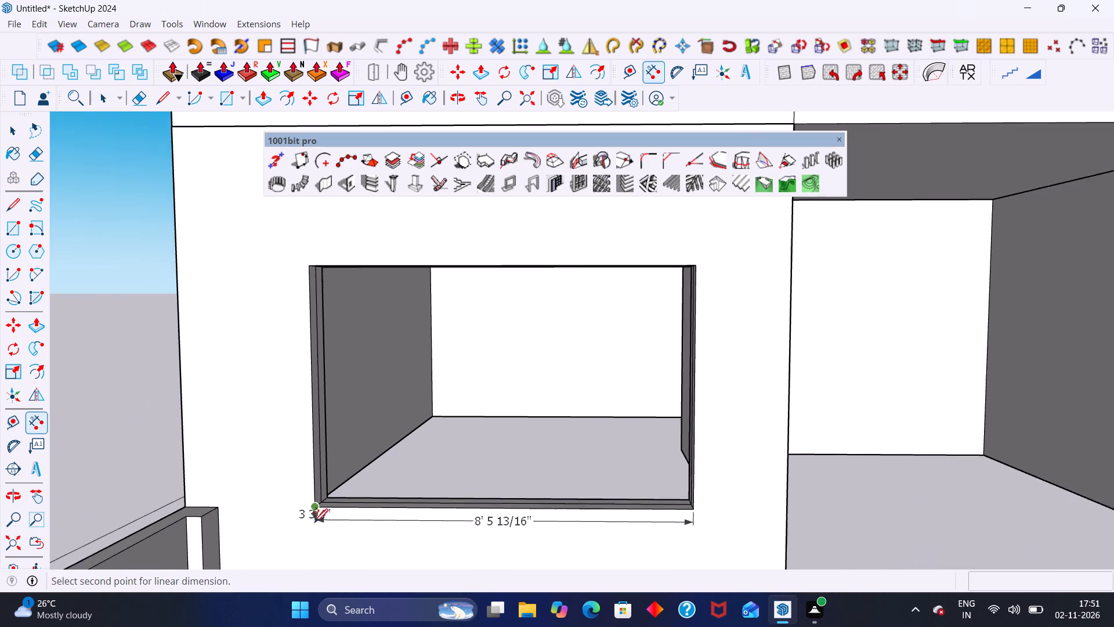
scroll(302, 279, "up", 11)
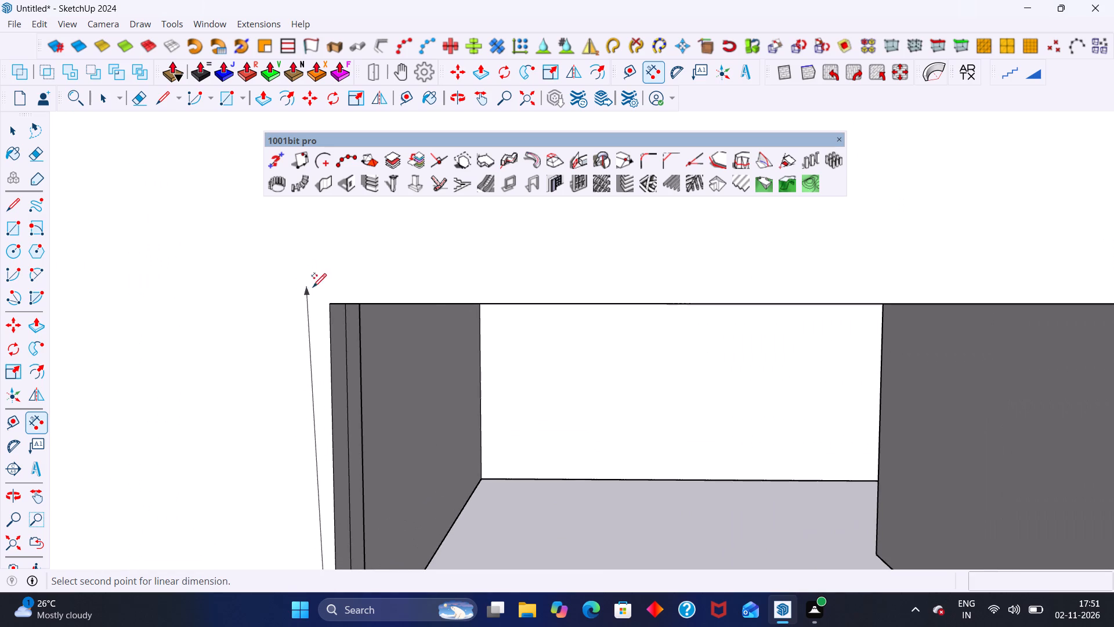
left_click(329, 302)
left_click(262, 297)
scroll(262, 297, "down", 3)
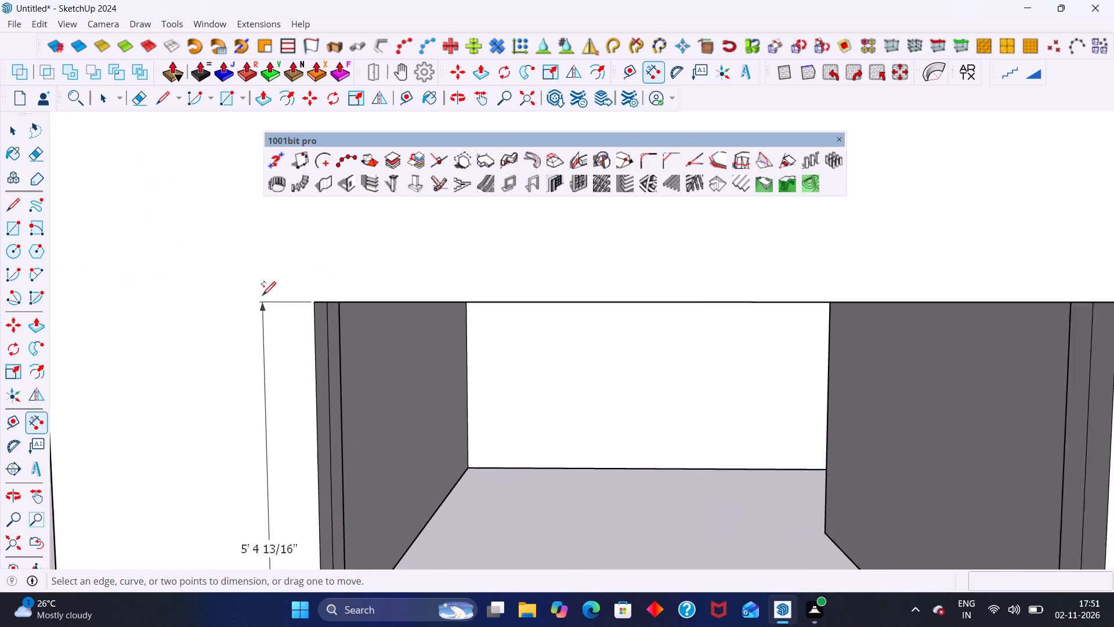
scroll(262, 294, "down", 5)
key("space")
Open the MajWindow extension and look through the available window types.
scroll(207, 273, "down", 1)
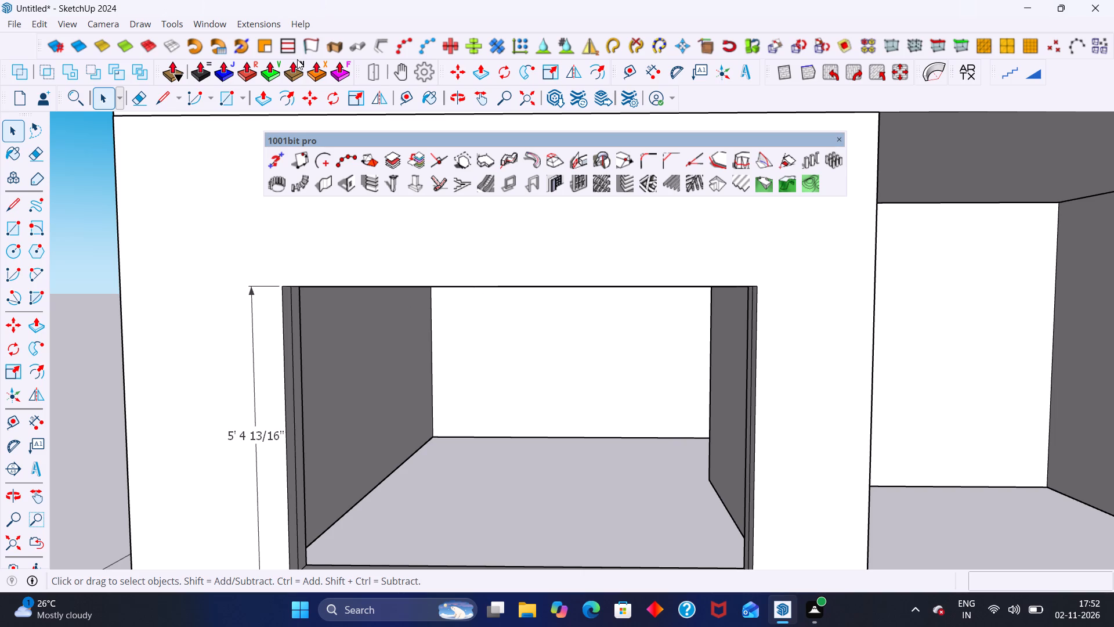
scroll(269, 257, "down", 10)
left_click(241, 20)
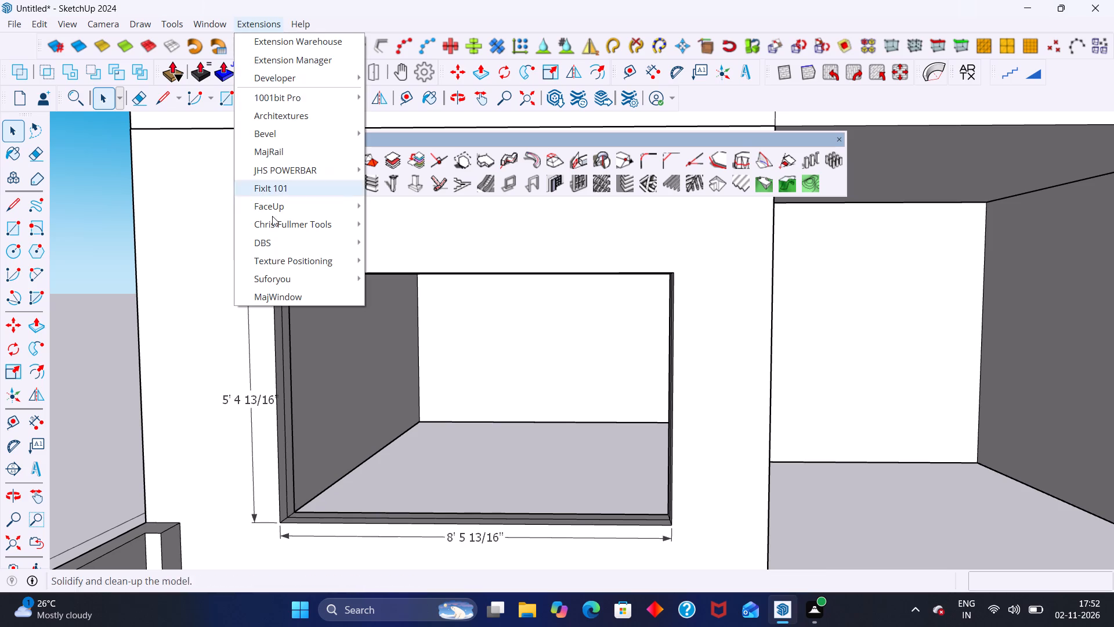
left_click(282, 300)
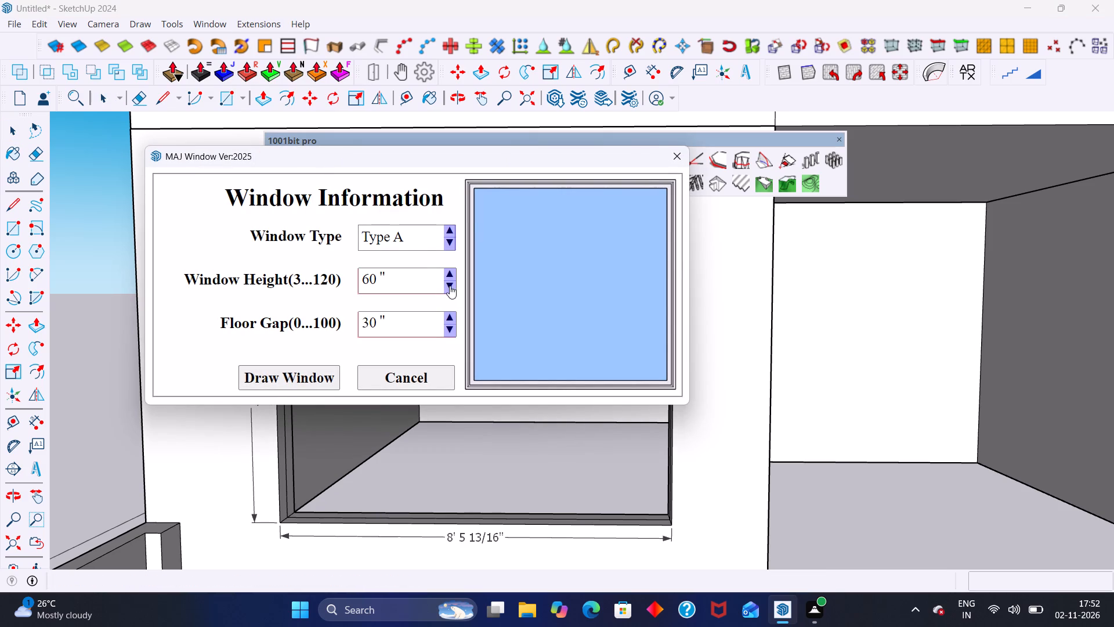
double_click(446, 248)
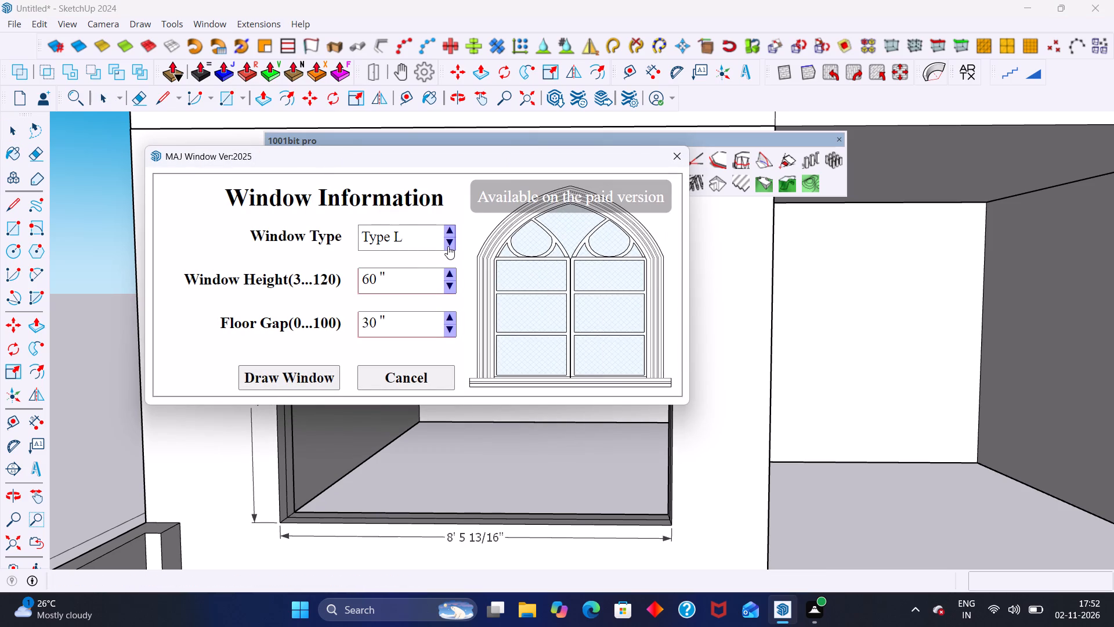
double_click(448, 246)
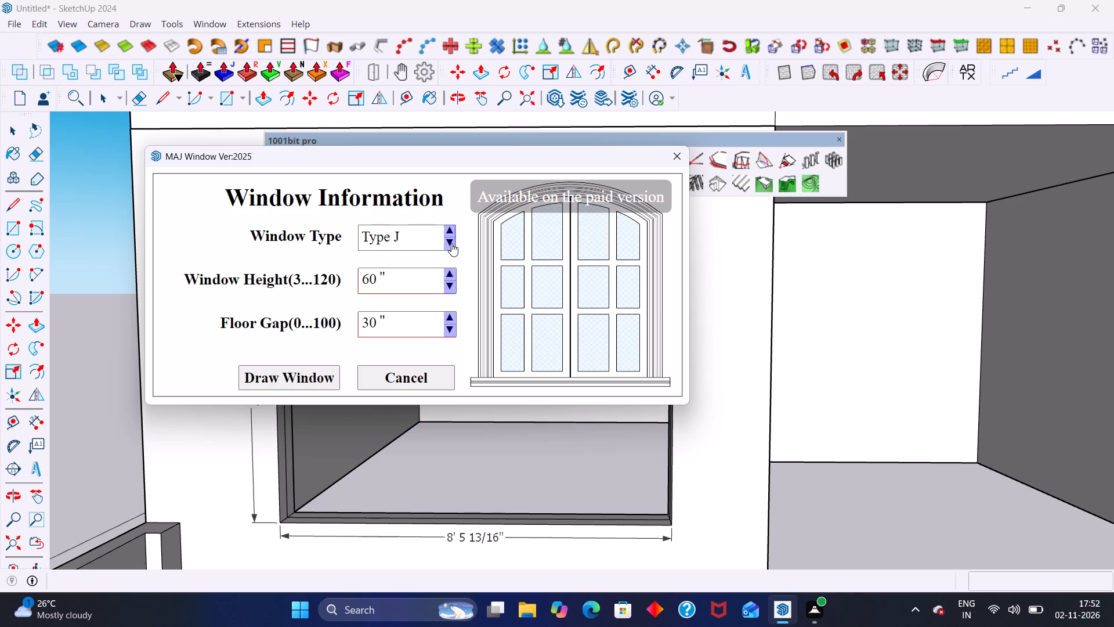
left_click(447, 239)
left_click(447, 242)
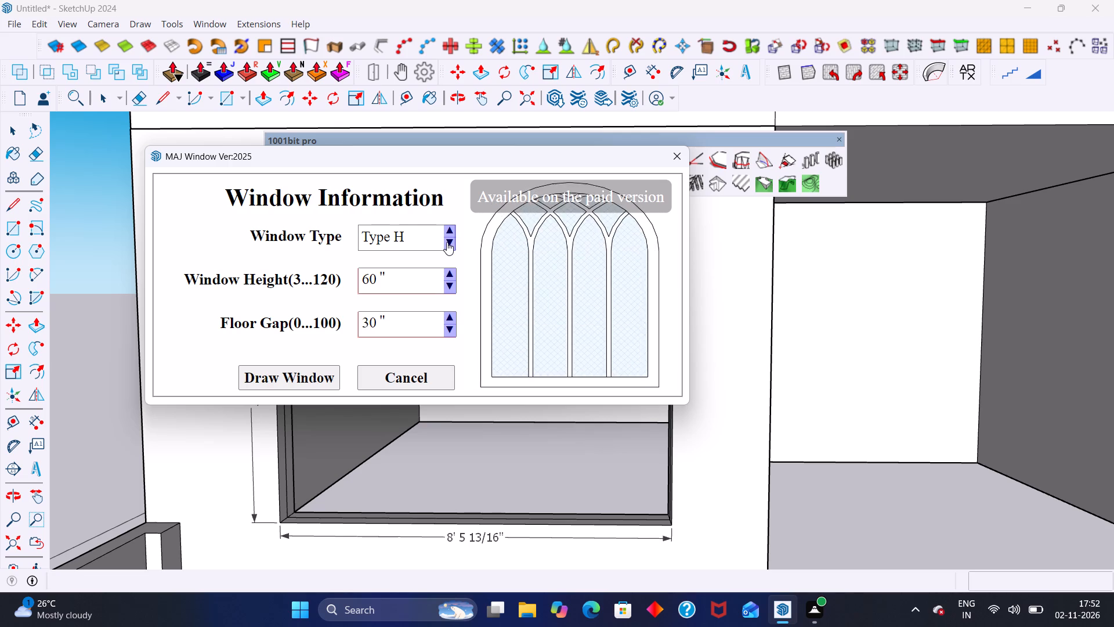
double_click(447, 242)
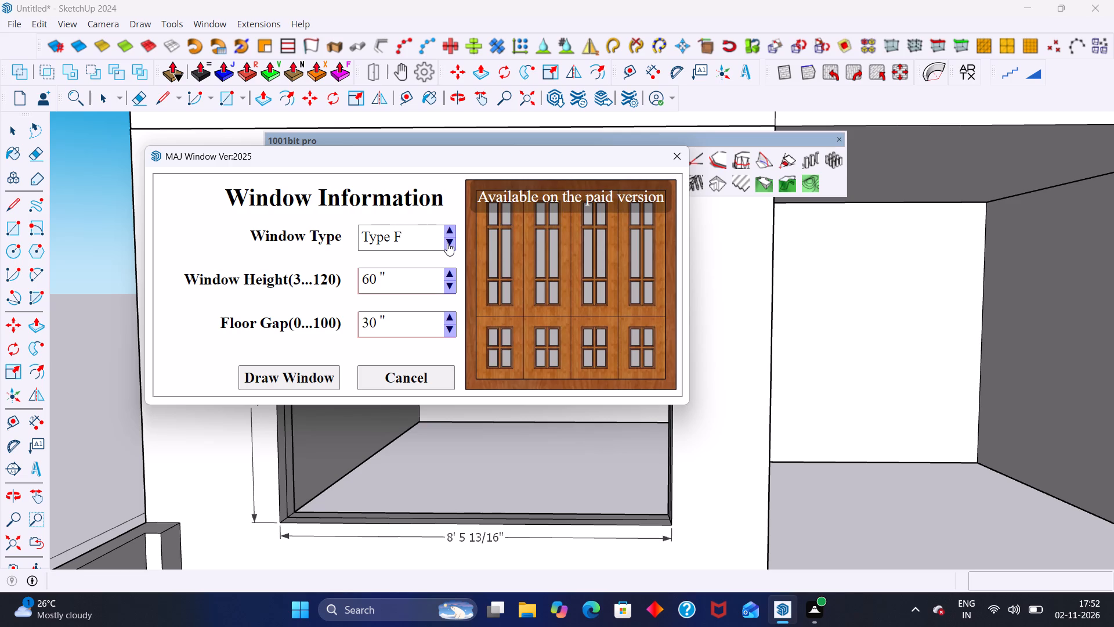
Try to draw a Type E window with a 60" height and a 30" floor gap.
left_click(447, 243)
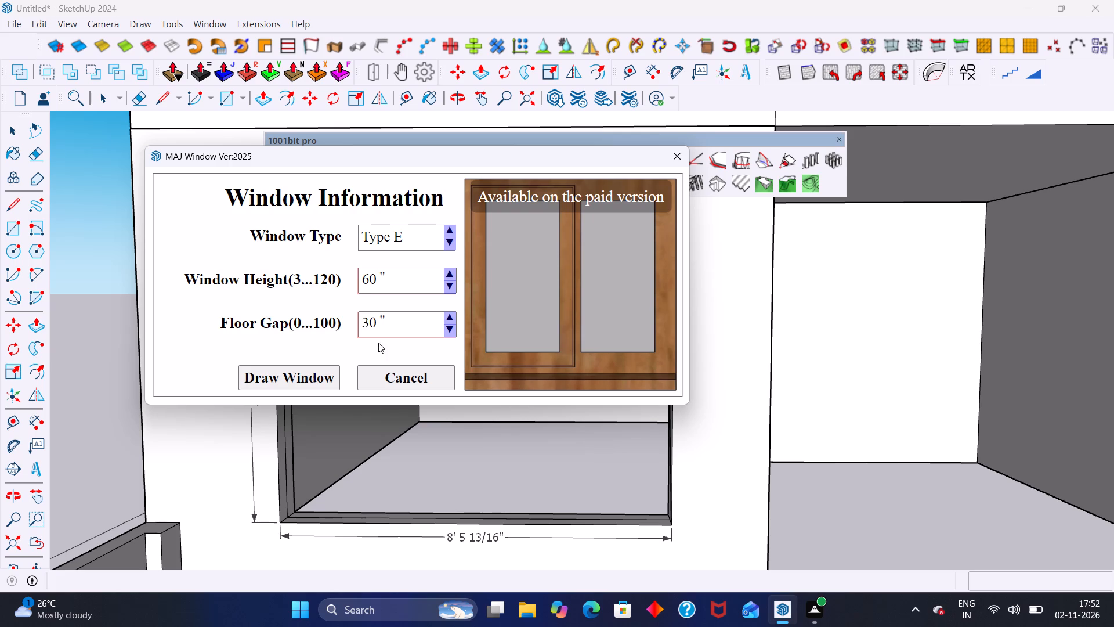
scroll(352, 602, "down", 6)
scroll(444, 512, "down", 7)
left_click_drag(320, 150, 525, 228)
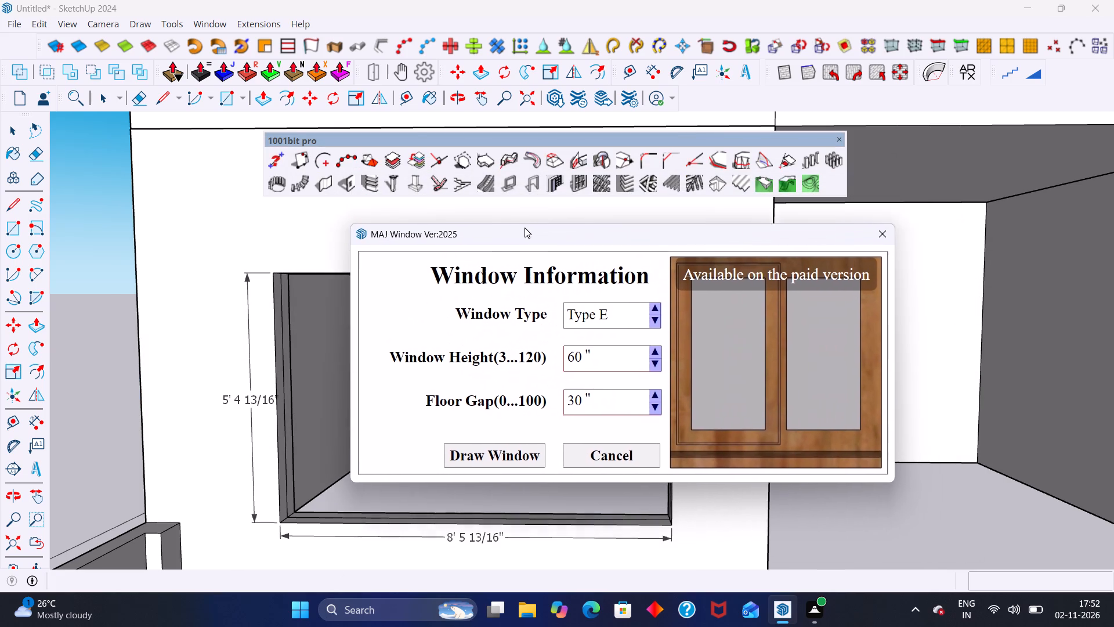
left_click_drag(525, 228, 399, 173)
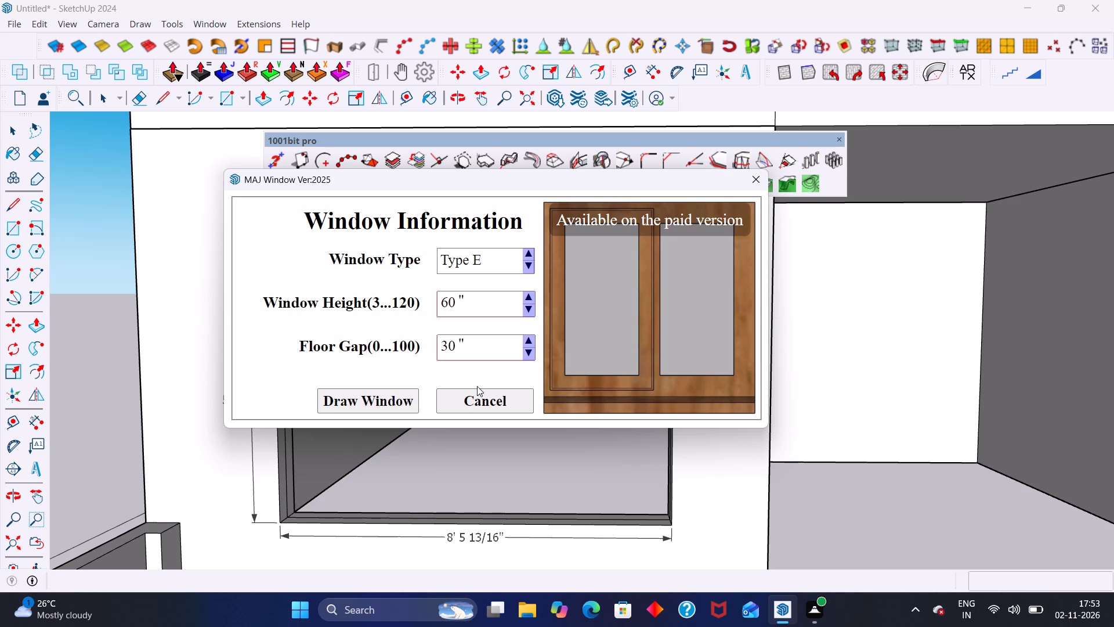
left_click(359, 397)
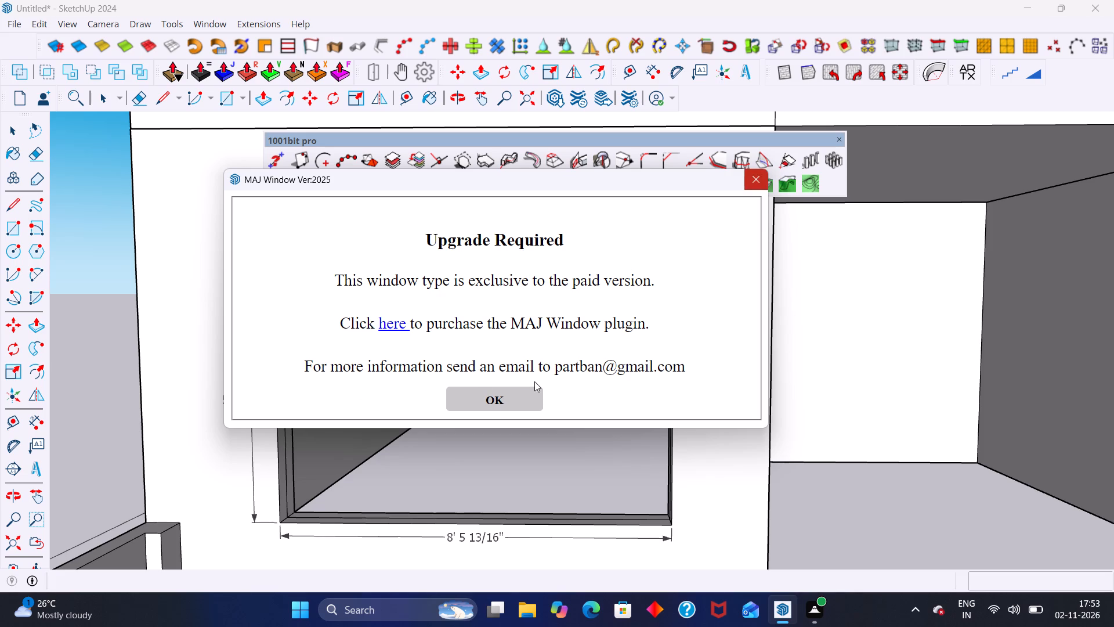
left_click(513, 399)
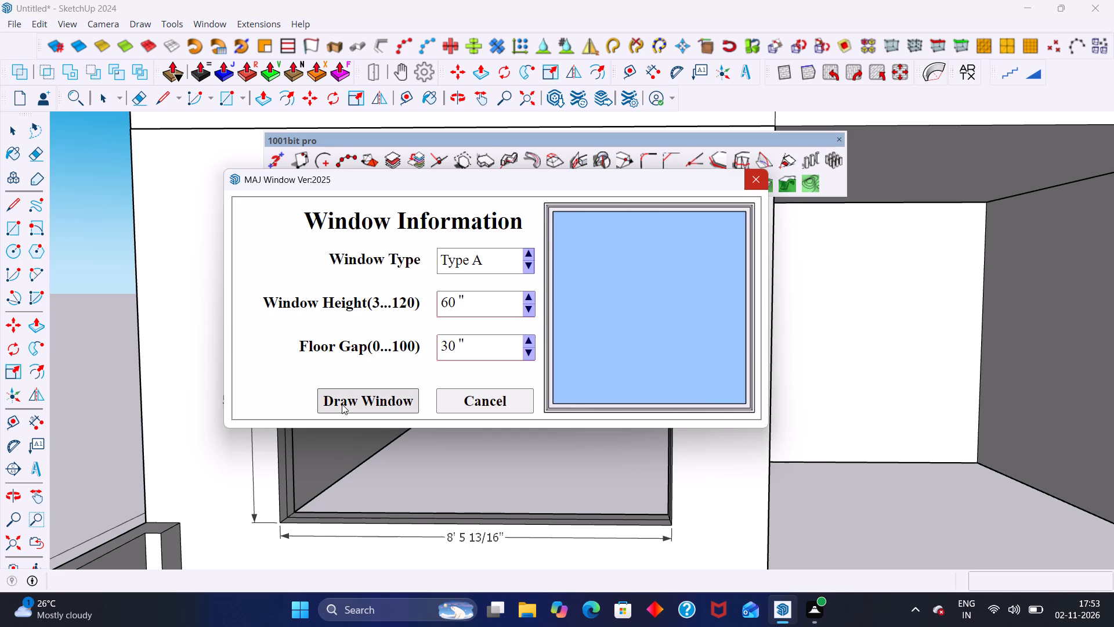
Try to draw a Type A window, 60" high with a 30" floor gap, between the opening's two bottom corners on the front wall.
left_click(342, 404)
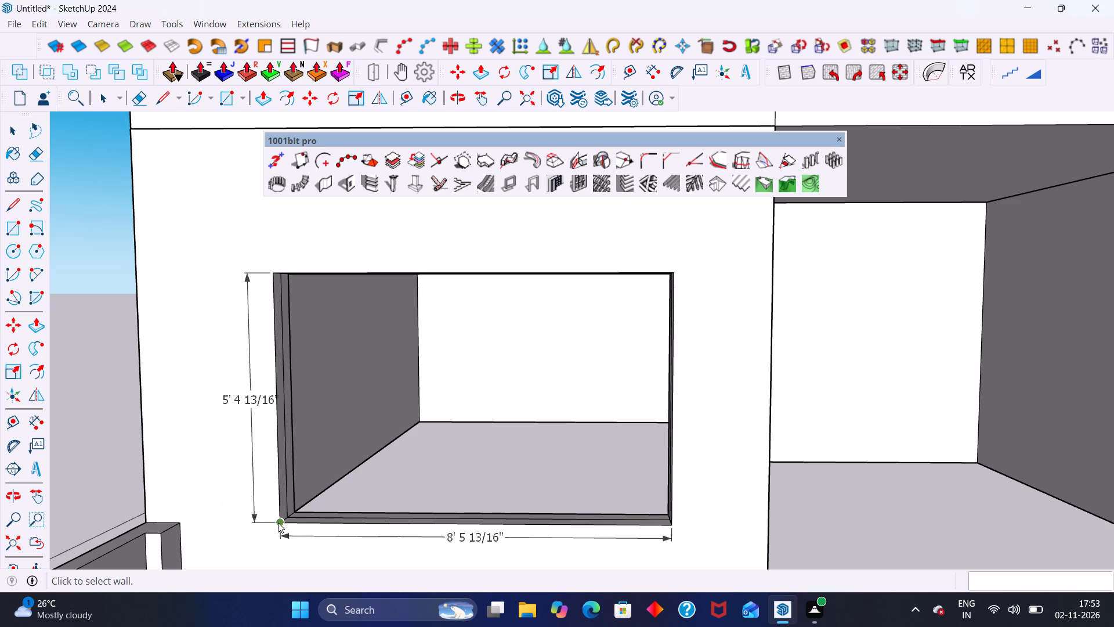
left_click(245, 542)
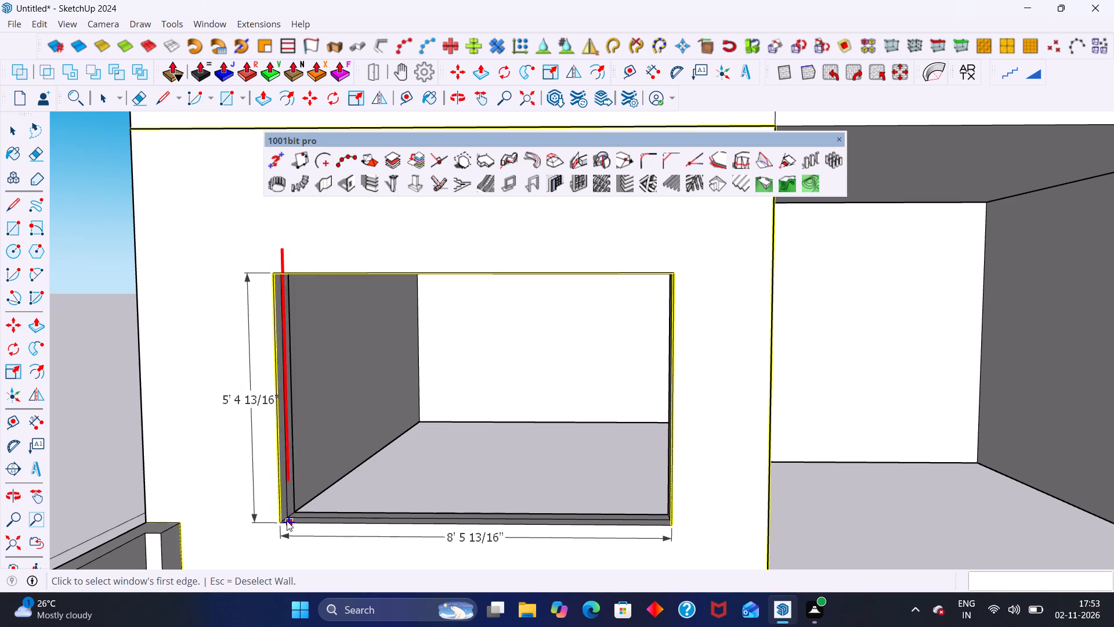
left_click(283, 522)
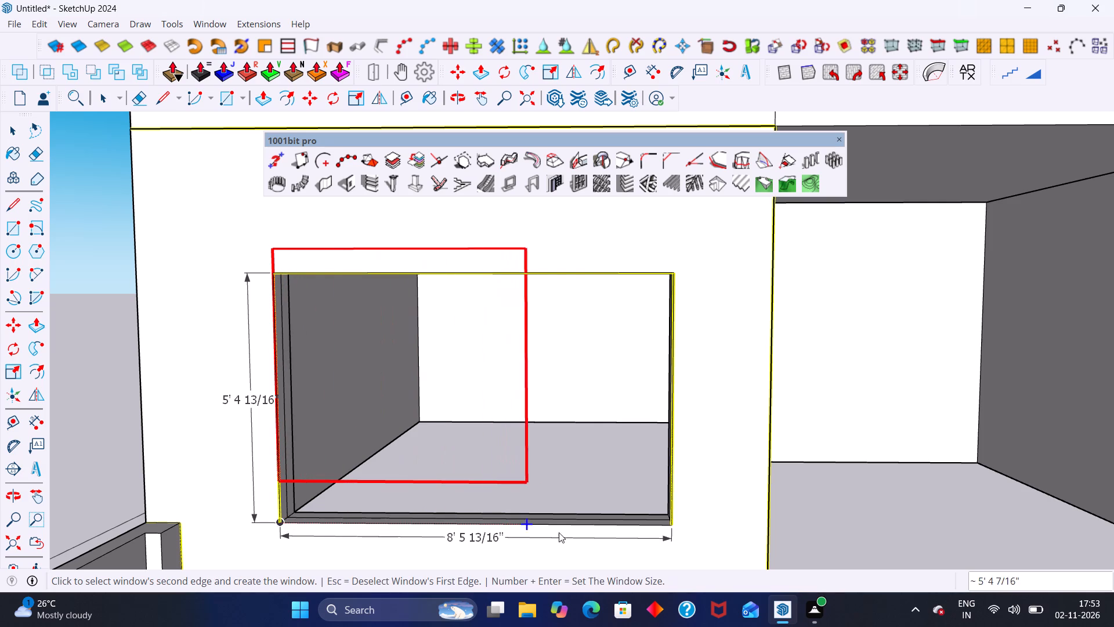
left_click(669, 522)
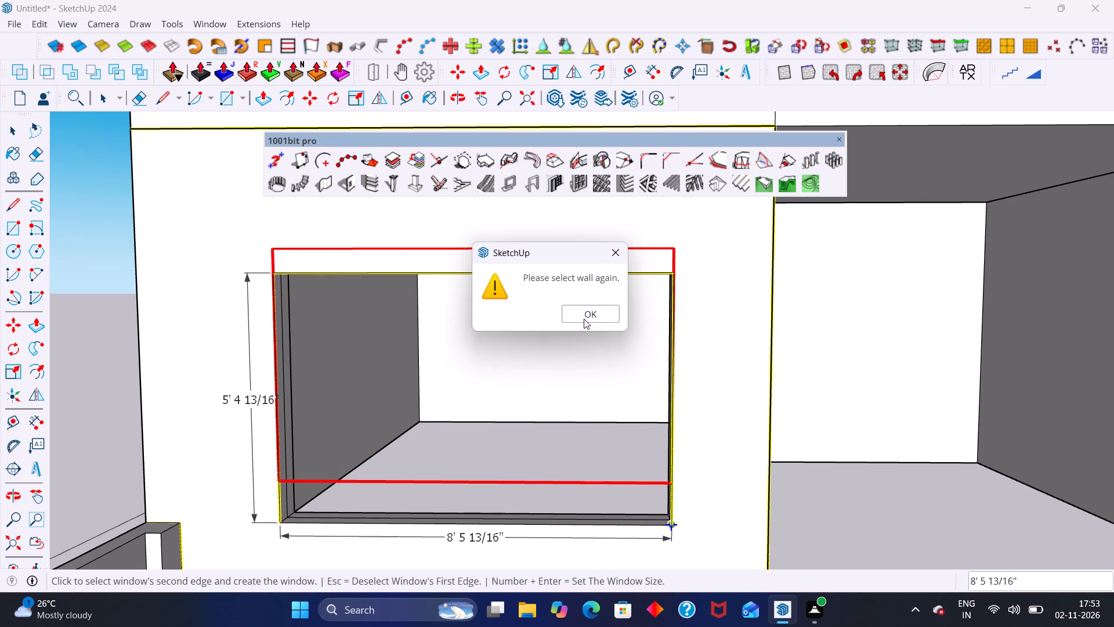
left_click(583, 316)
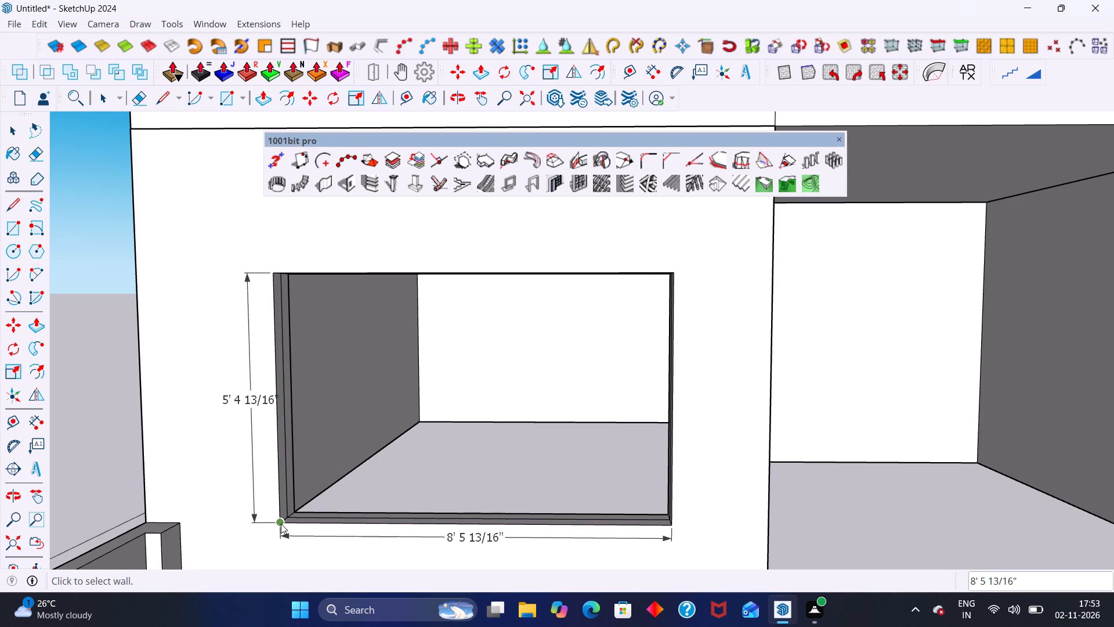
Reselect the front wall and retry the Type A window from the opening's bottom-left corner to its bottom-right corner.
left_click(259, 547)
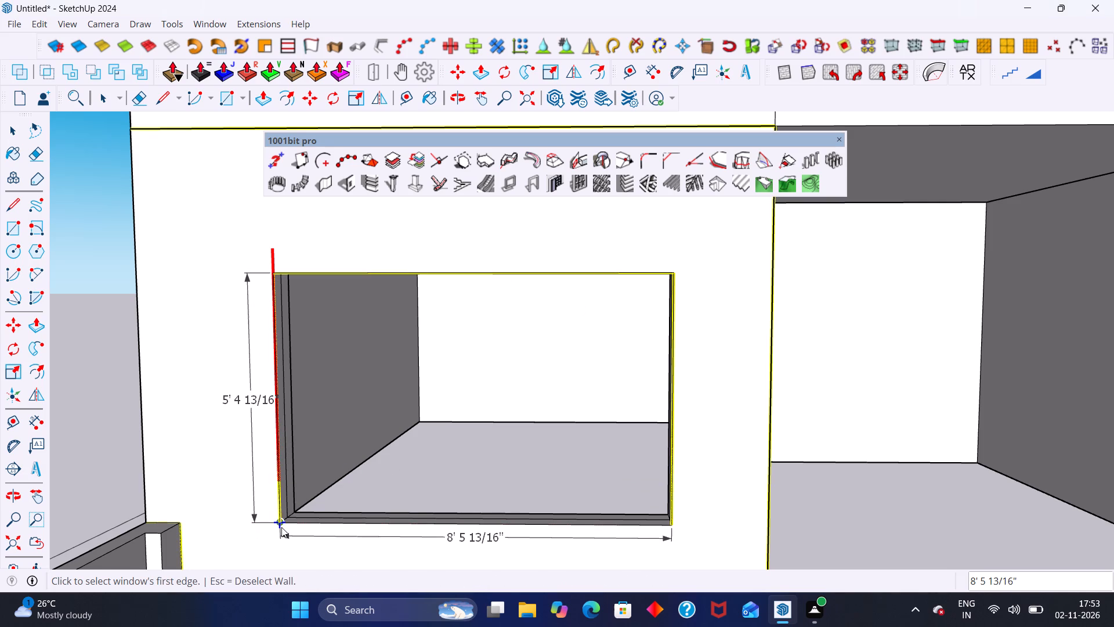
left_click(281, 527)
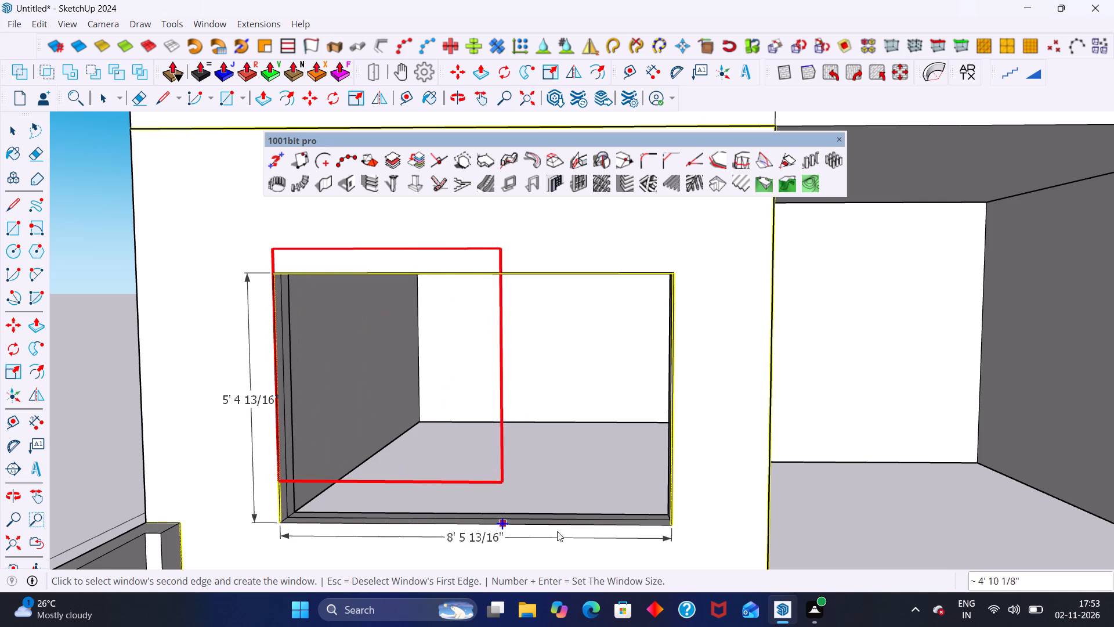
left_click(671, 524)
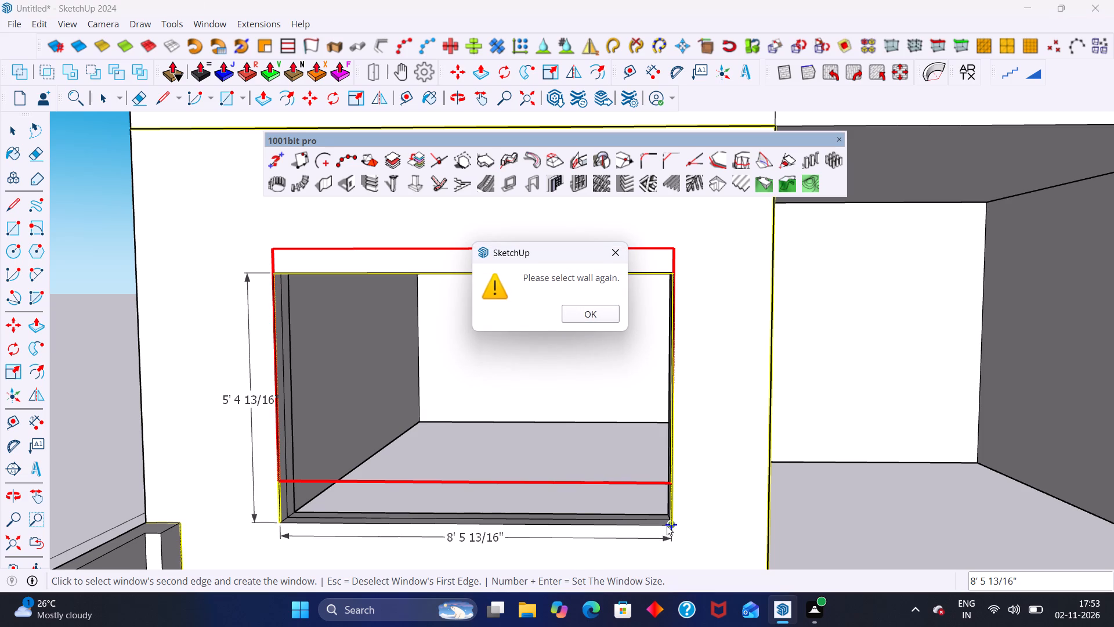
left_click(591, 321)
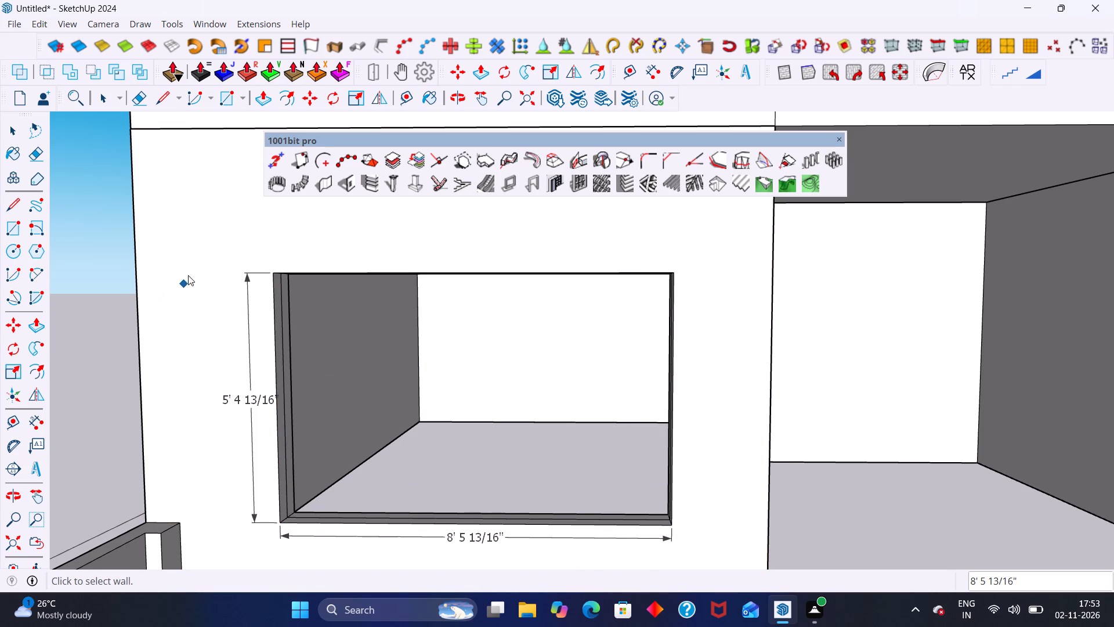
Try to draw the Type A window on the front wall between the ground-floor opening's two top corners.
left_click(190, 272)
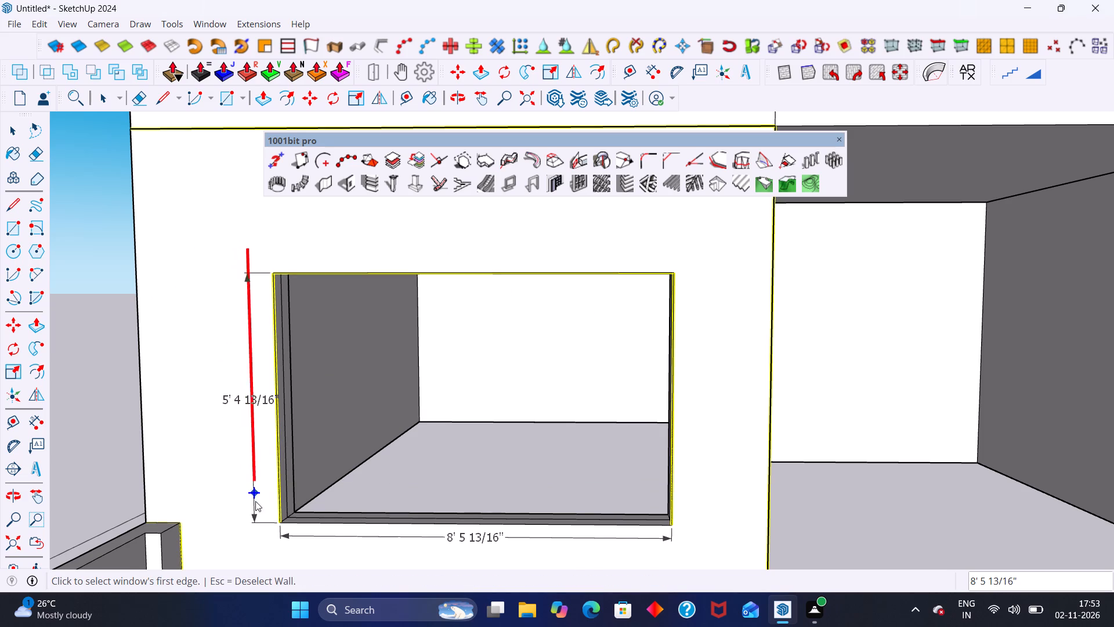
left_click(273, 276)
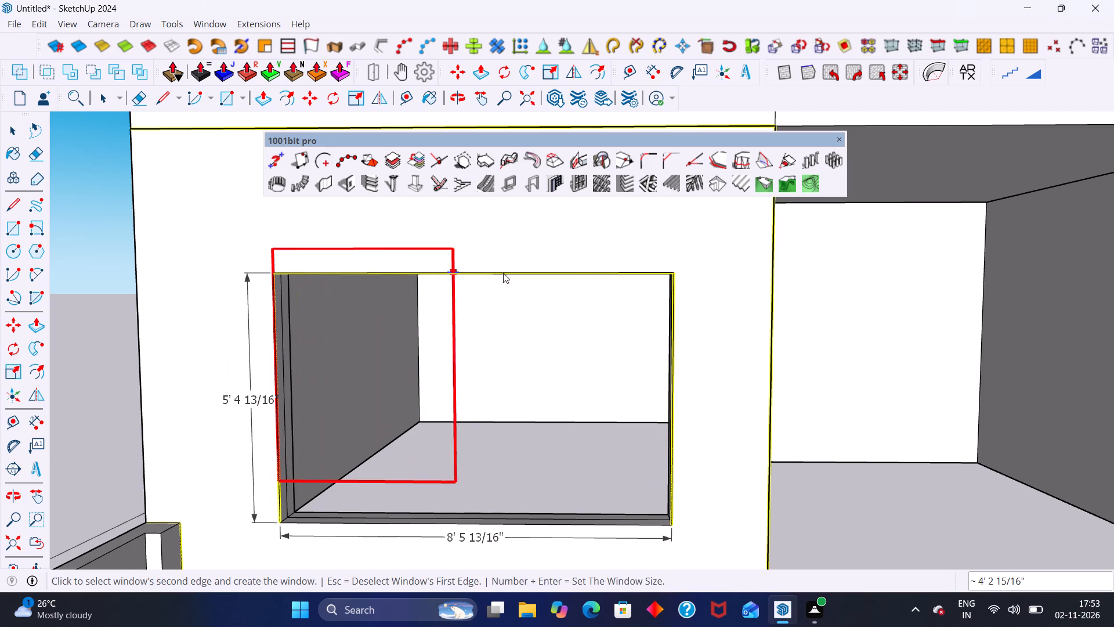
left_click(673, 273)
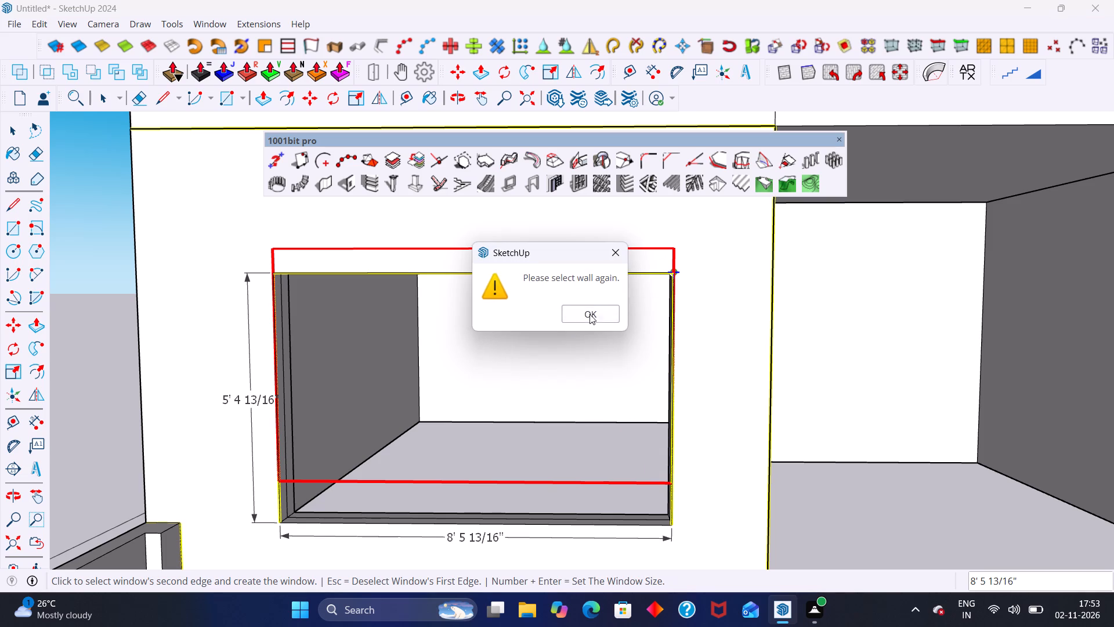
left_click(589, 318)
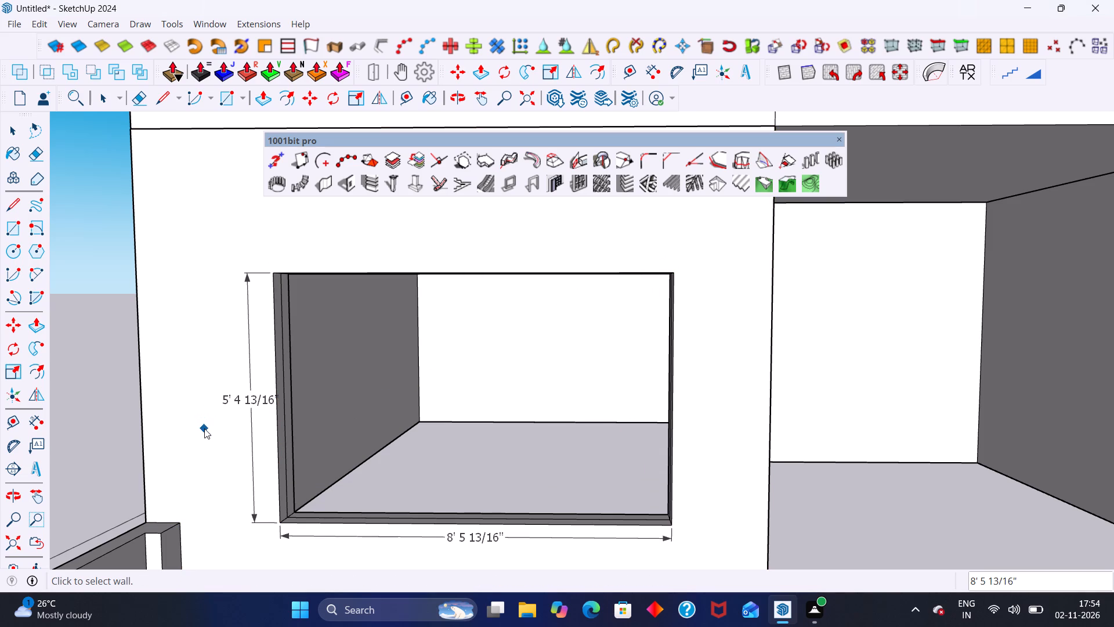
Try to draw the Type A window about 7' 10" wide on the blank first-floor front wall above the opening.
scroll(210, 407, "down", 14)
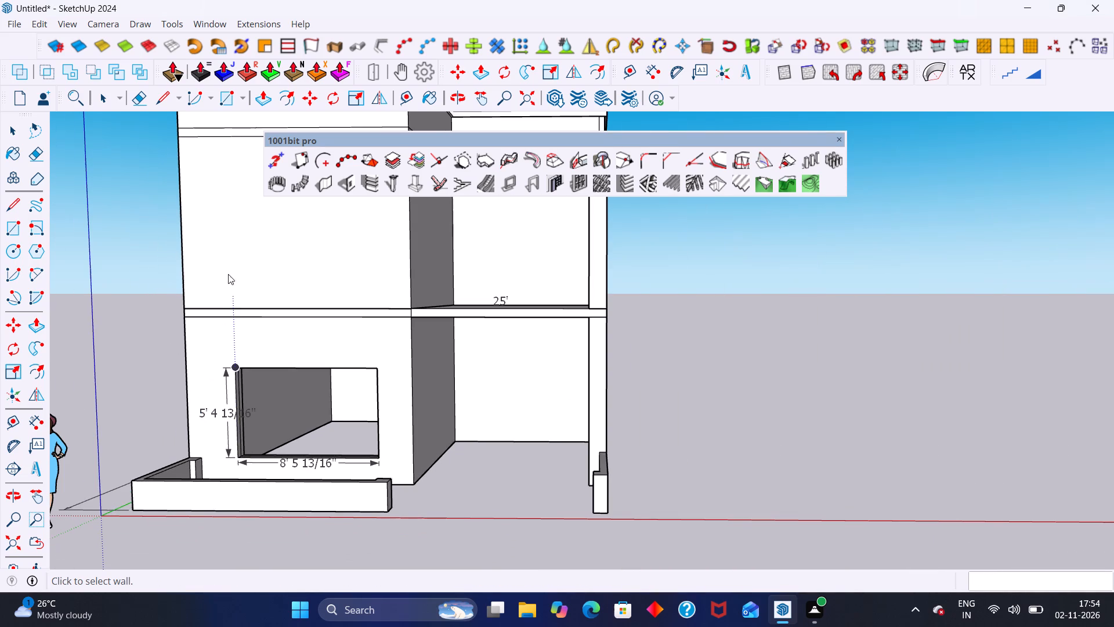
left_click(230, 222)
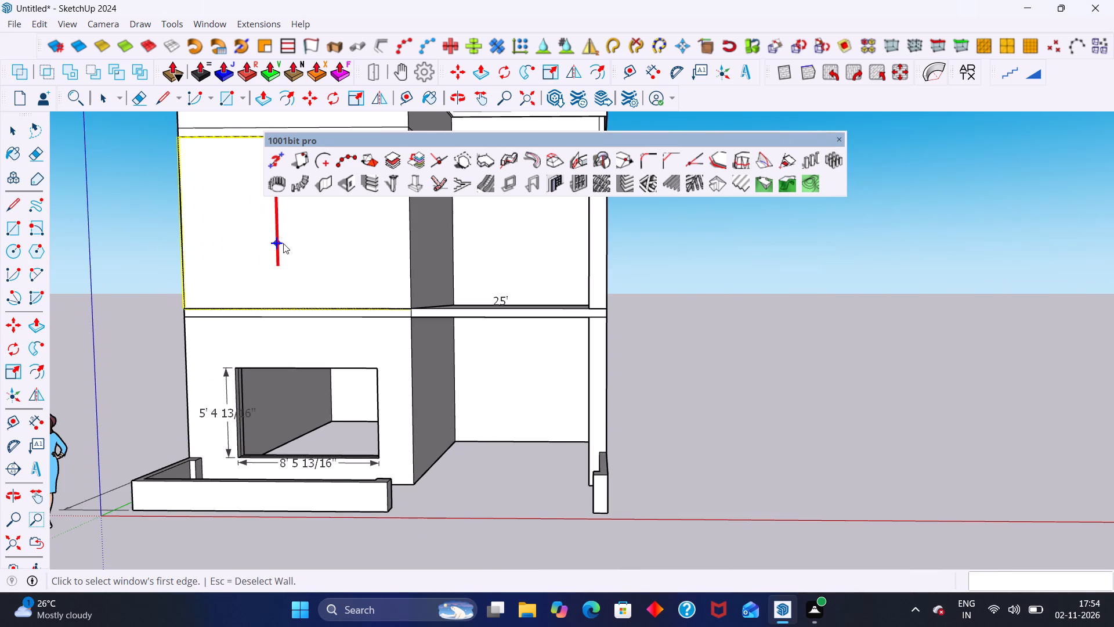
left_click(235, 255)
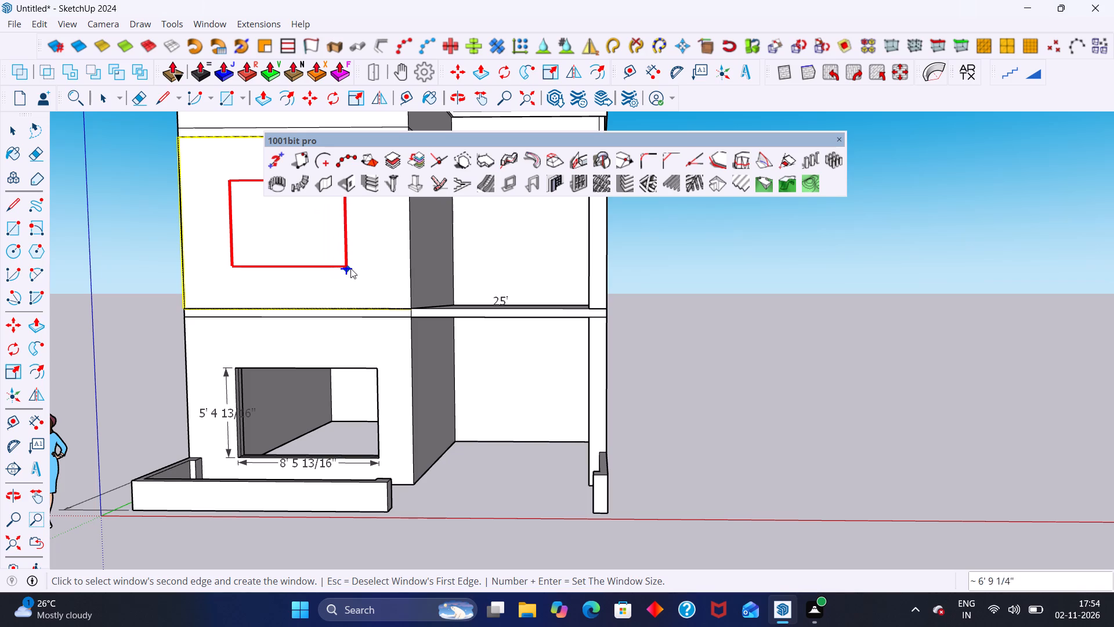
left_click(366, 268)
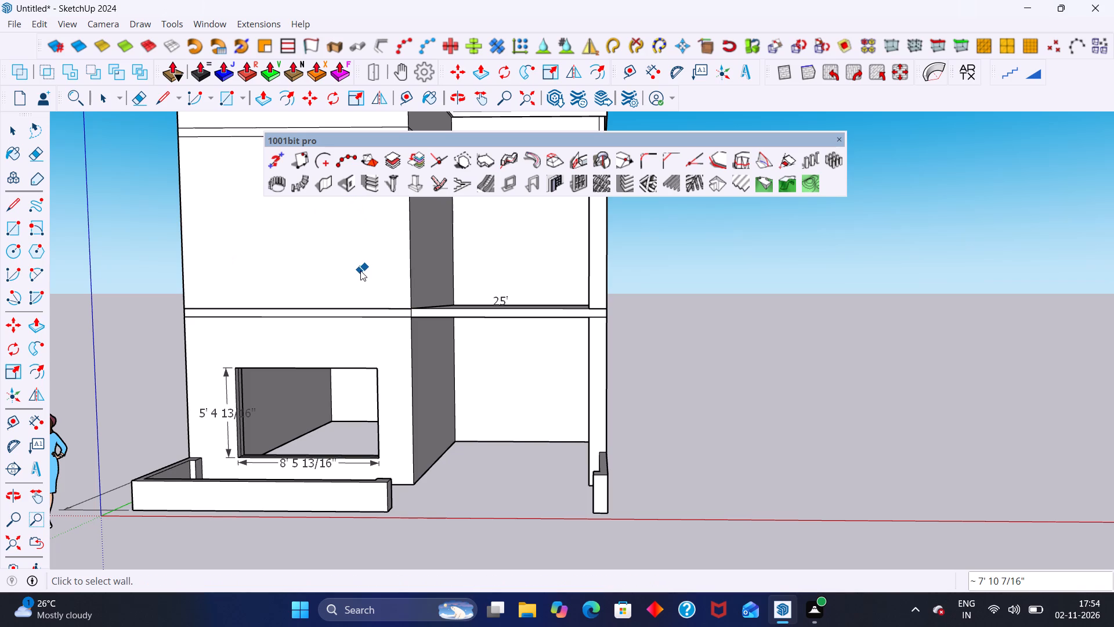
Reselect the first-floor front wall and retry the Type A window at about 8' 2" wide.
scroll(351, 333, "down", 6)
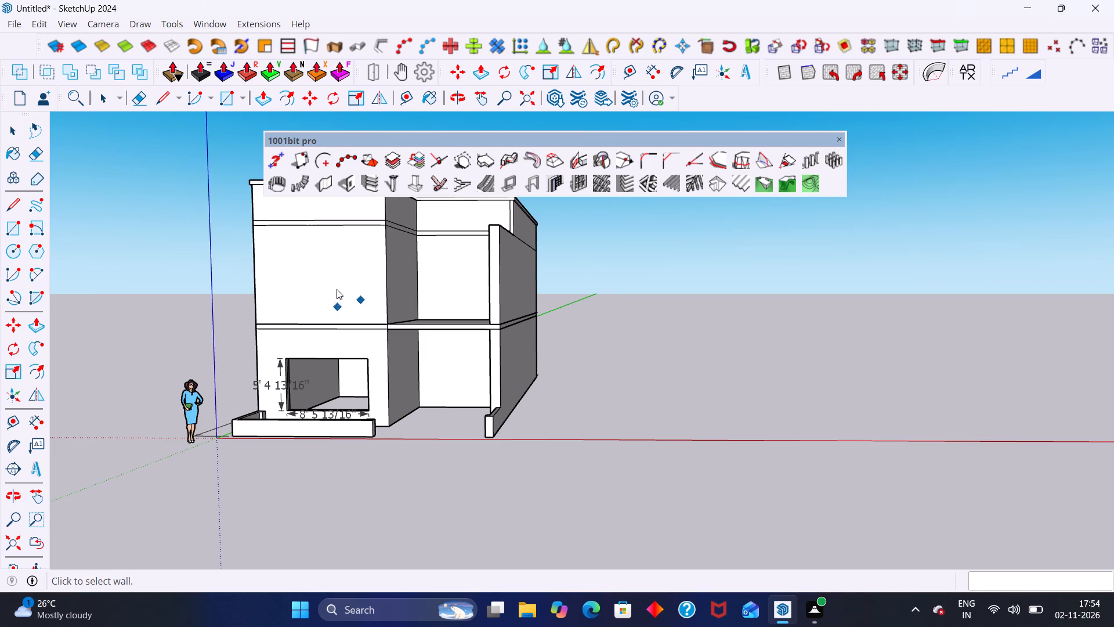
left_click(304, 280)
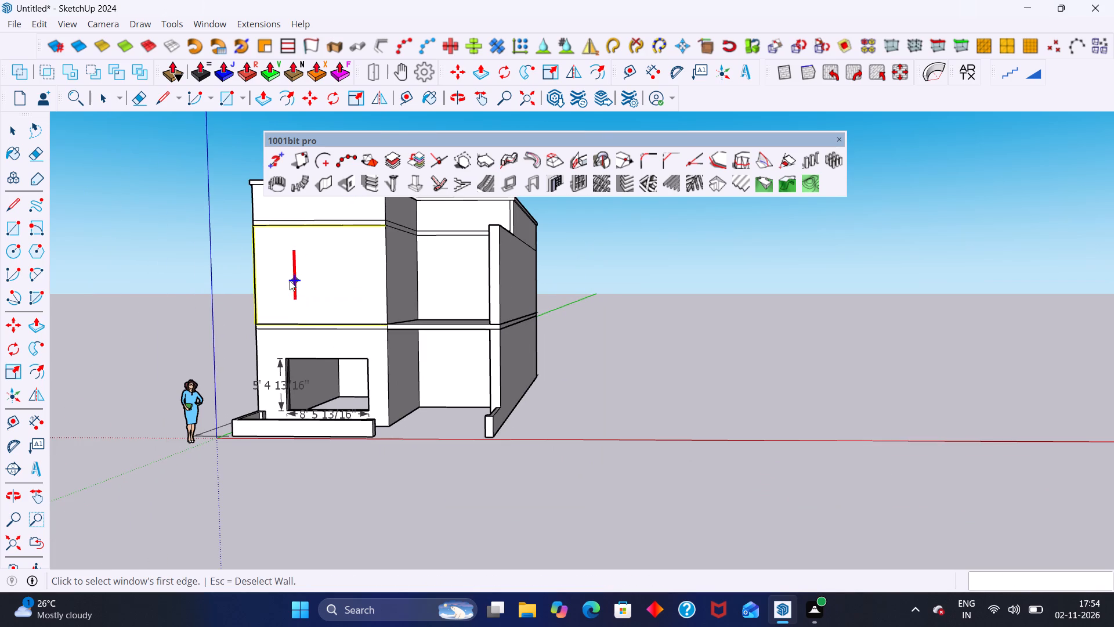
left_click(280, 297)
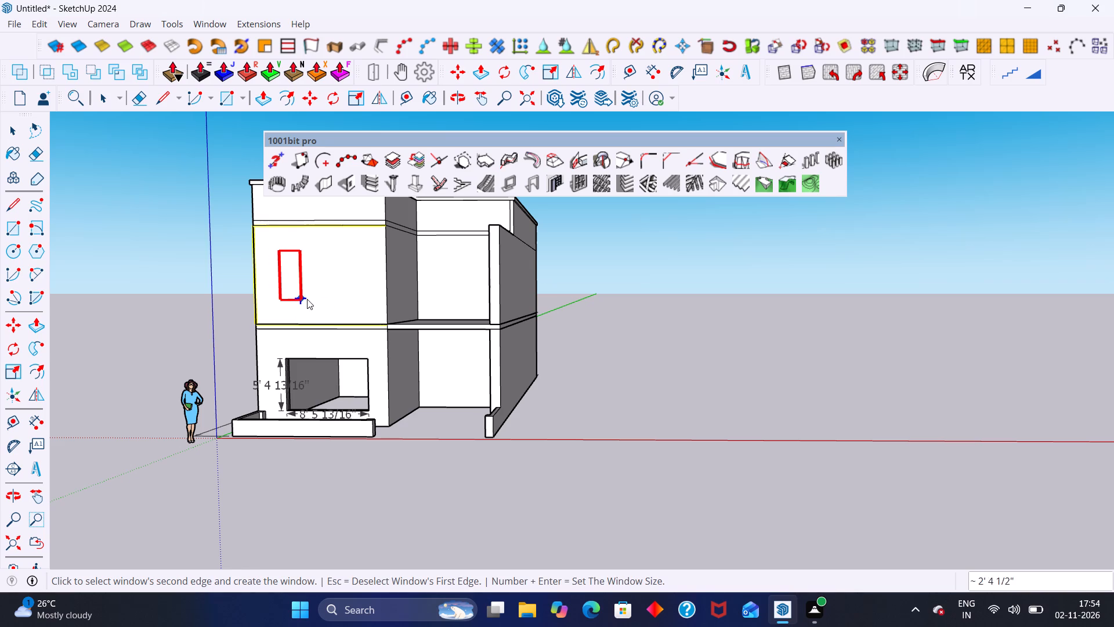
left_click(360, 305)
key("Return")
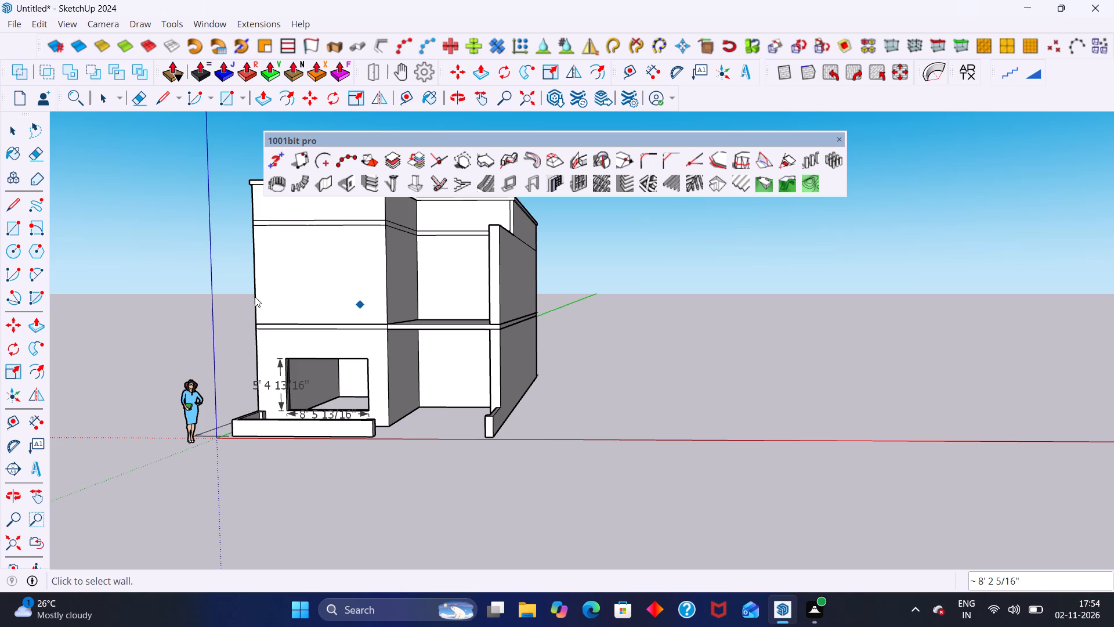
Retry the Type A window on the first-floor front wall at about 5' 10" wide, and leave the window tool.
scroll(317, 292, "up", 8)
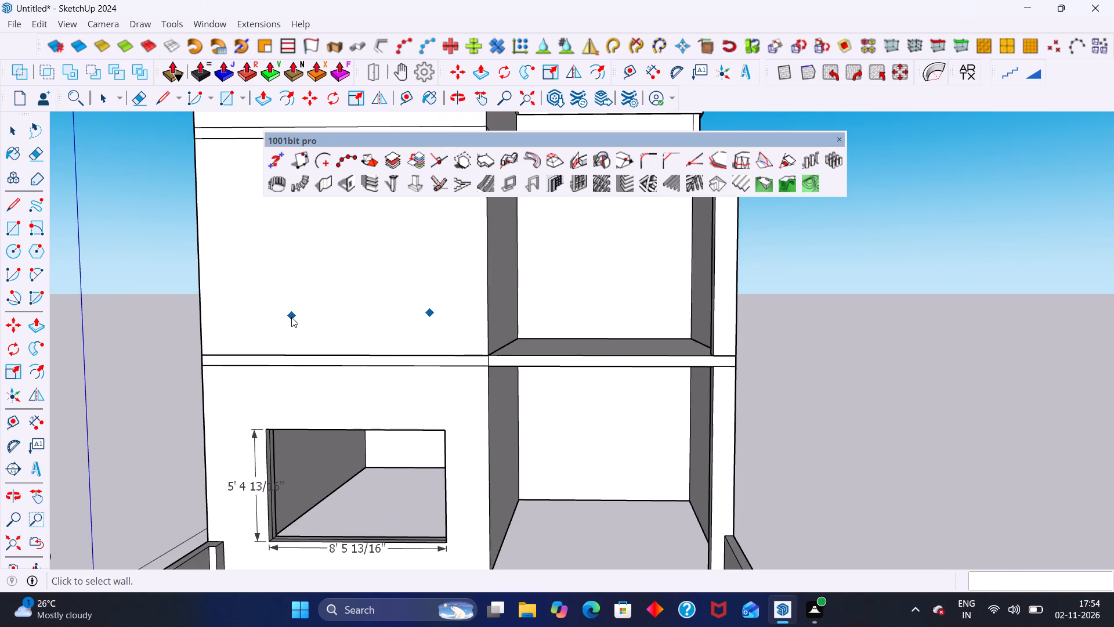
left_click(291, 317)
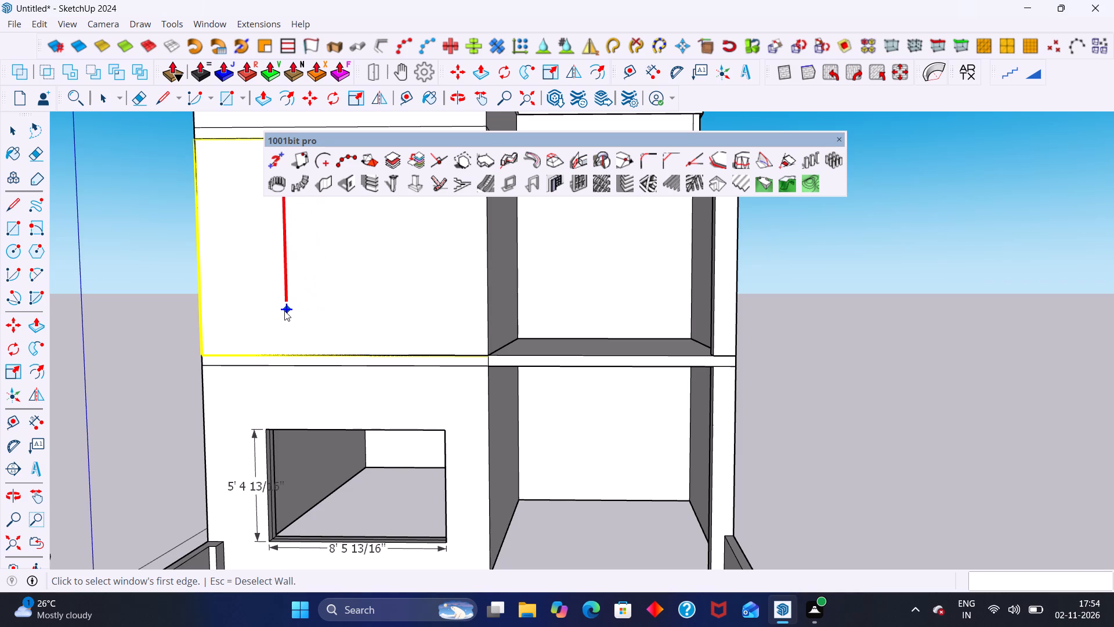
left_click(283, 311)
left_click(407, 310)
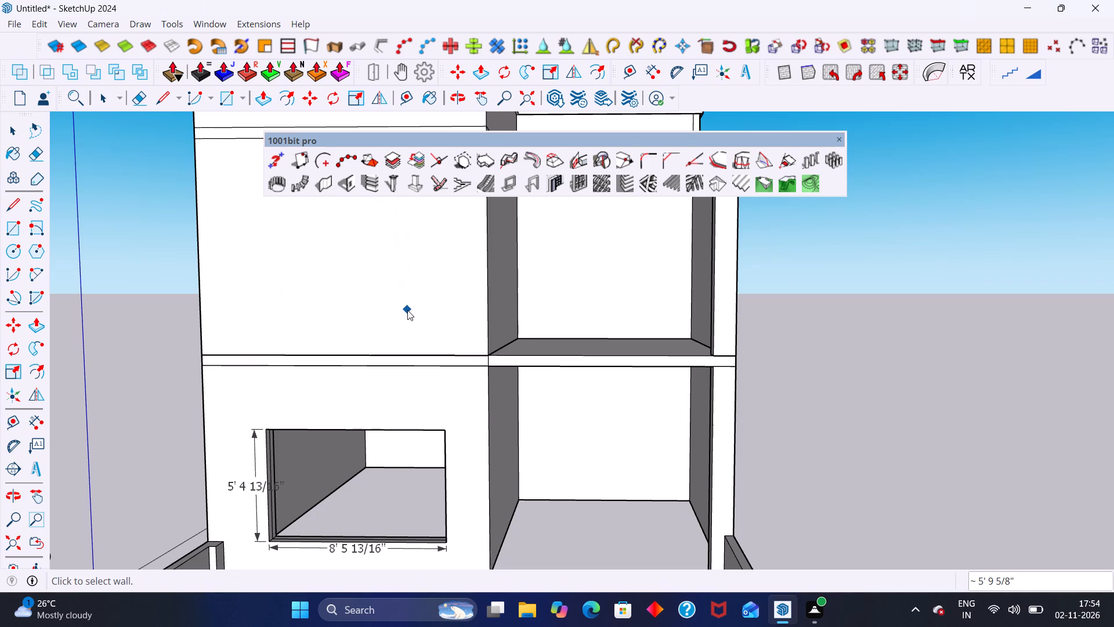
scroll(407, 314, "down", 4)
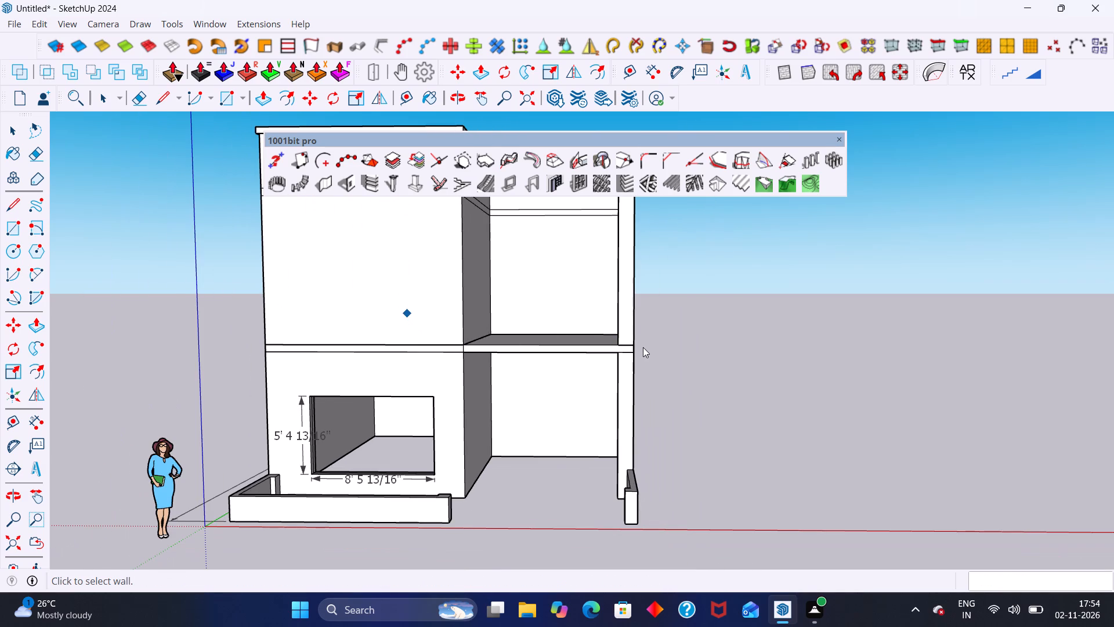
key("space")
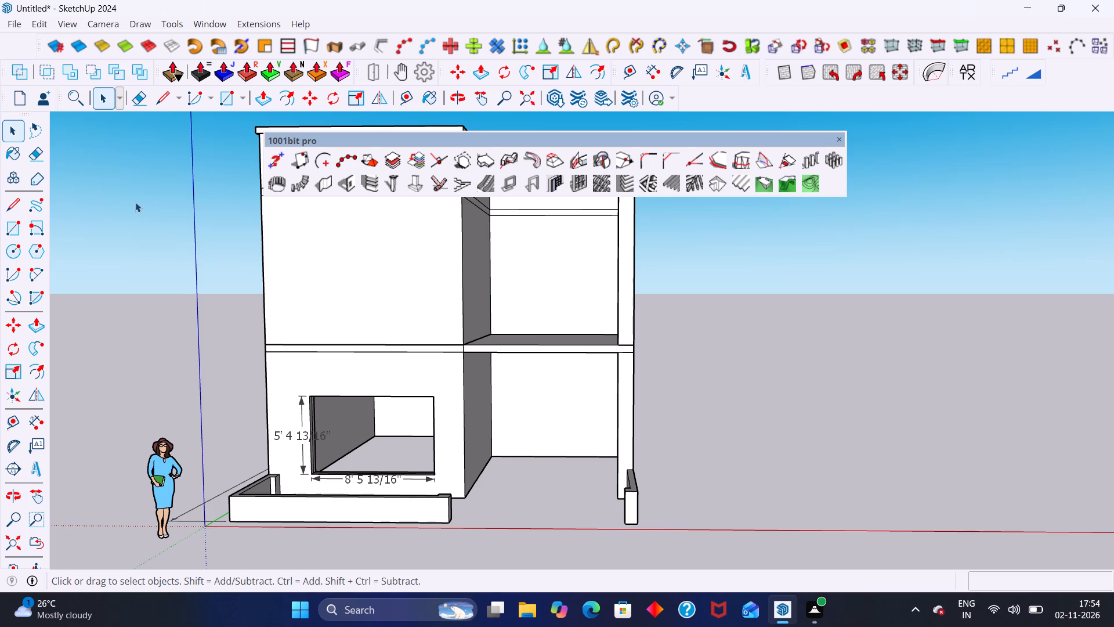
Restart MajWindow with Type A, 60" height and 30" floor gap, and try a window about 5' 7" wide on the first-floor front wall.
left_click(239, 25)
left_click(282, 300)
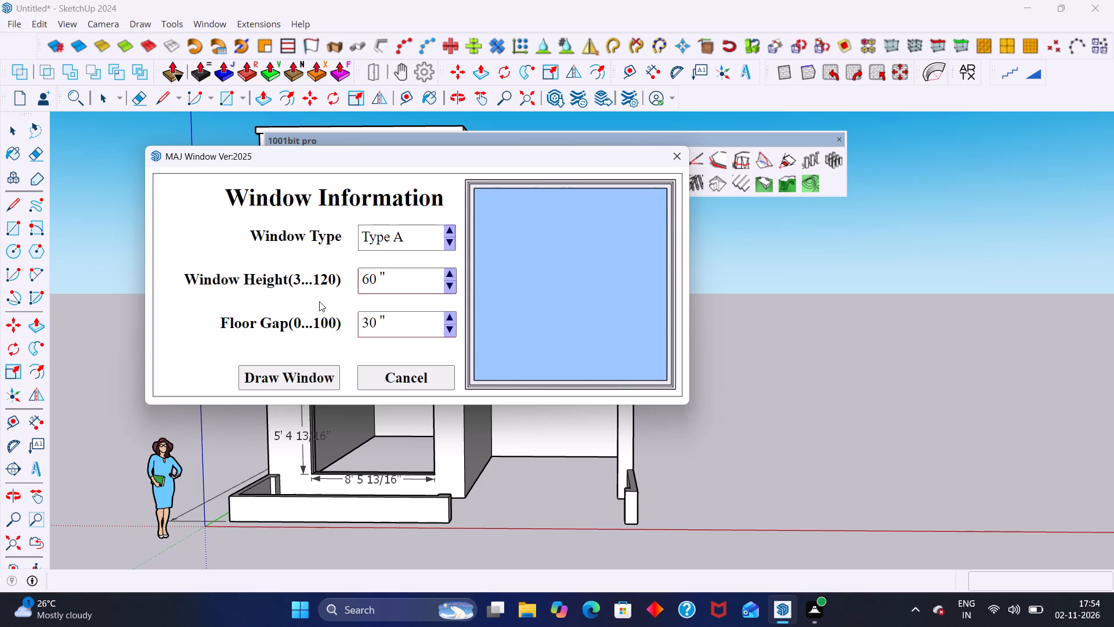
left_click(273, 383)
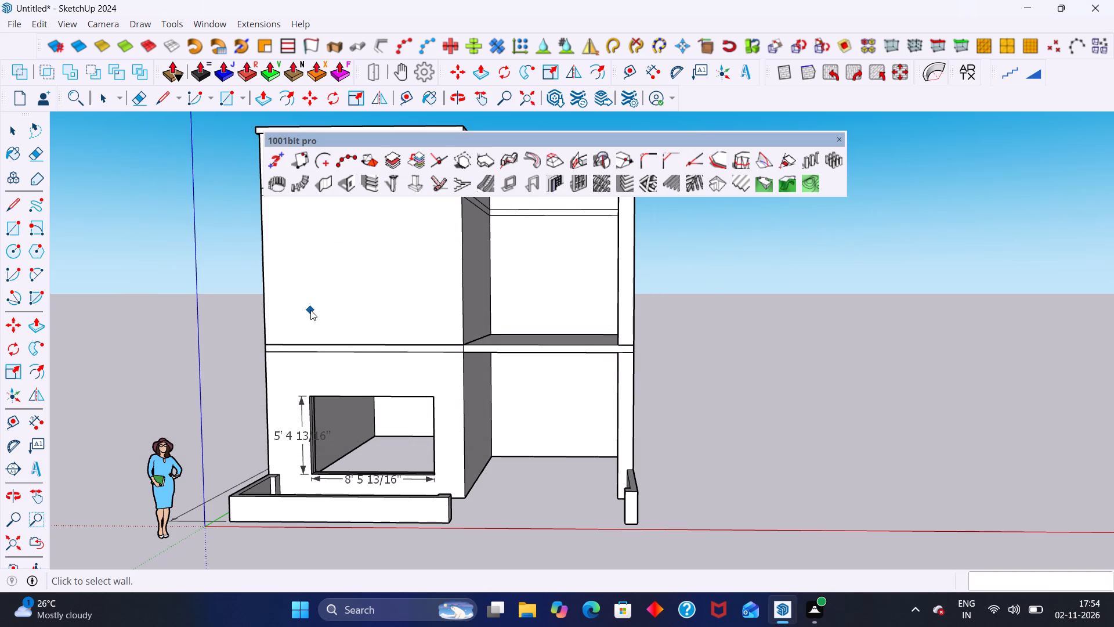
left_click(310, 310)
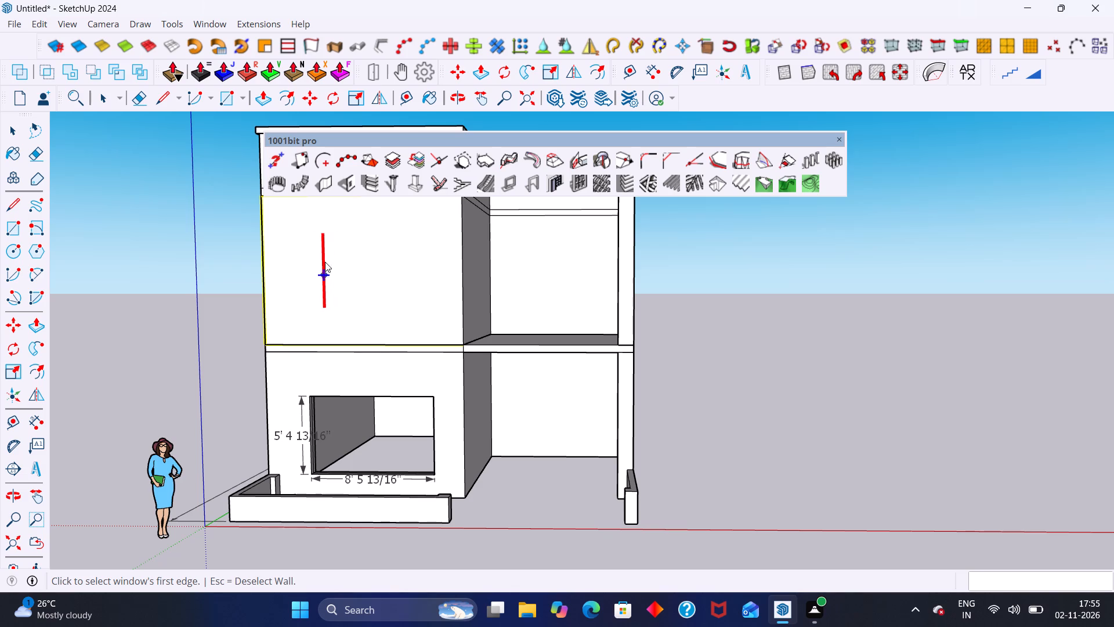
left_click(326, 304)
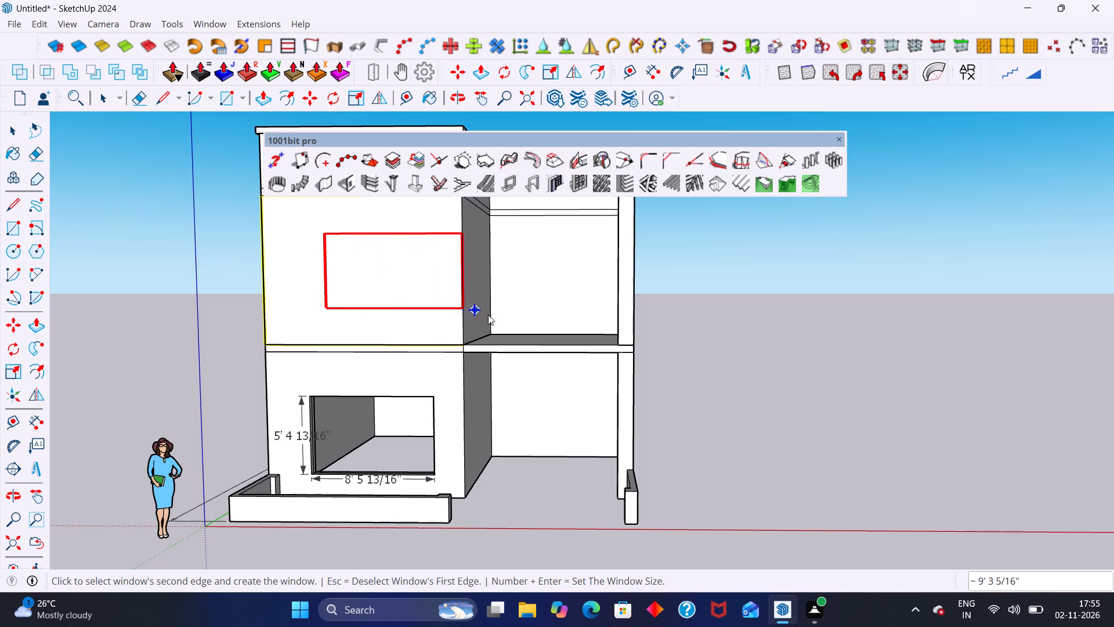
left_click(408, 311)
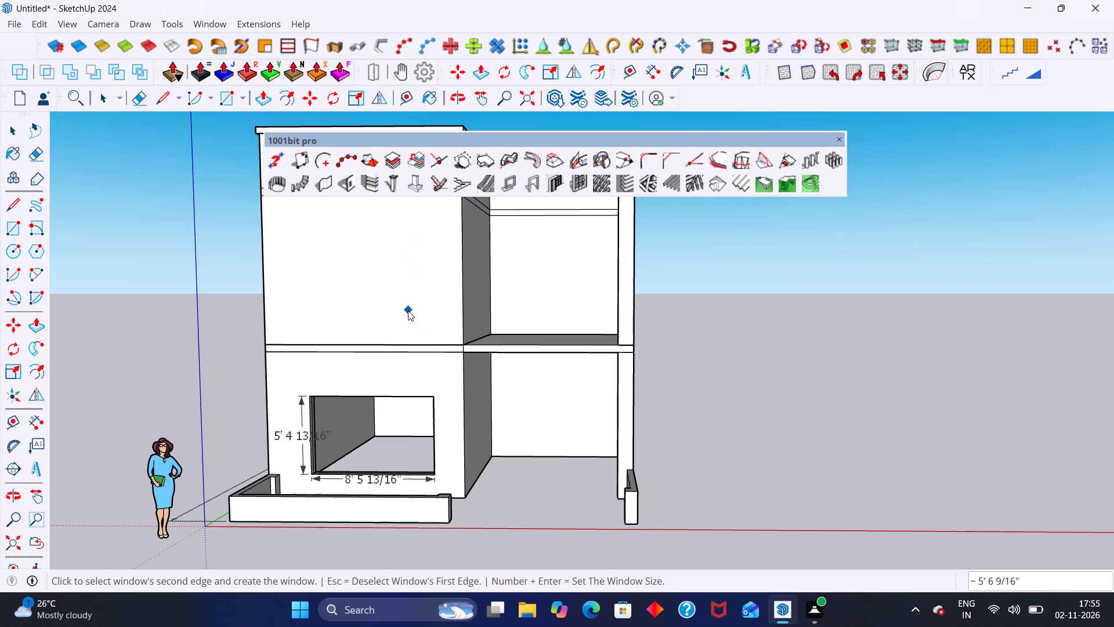
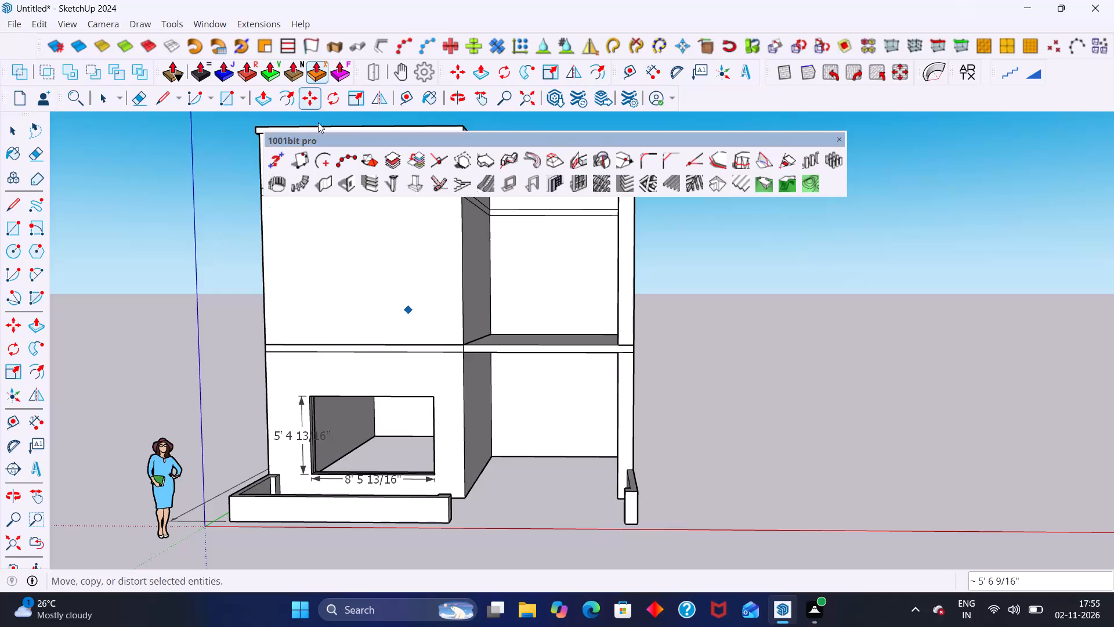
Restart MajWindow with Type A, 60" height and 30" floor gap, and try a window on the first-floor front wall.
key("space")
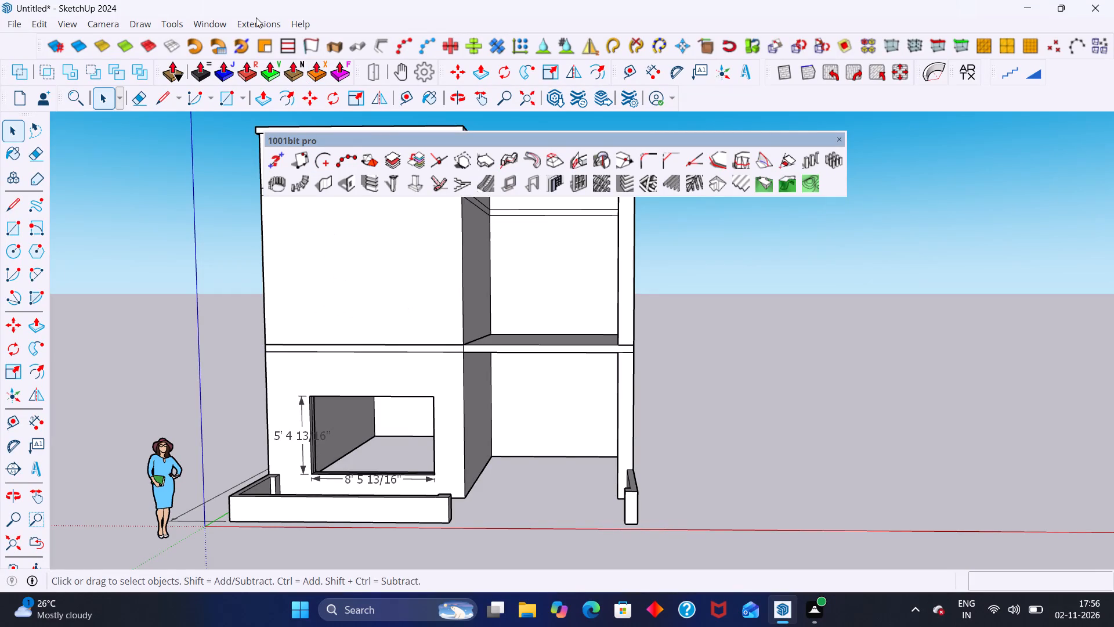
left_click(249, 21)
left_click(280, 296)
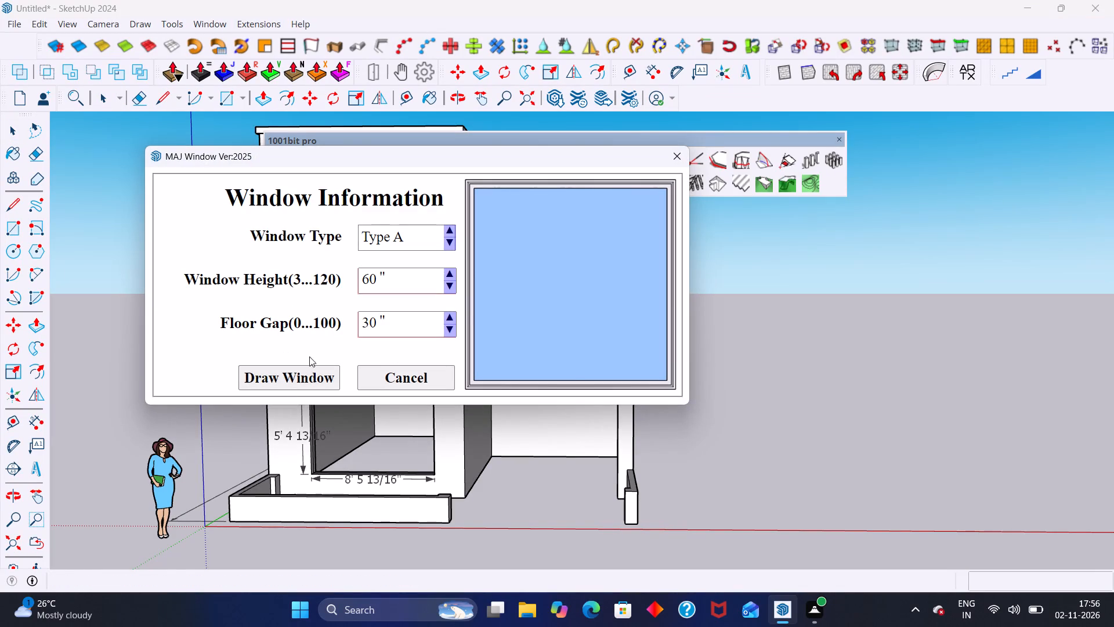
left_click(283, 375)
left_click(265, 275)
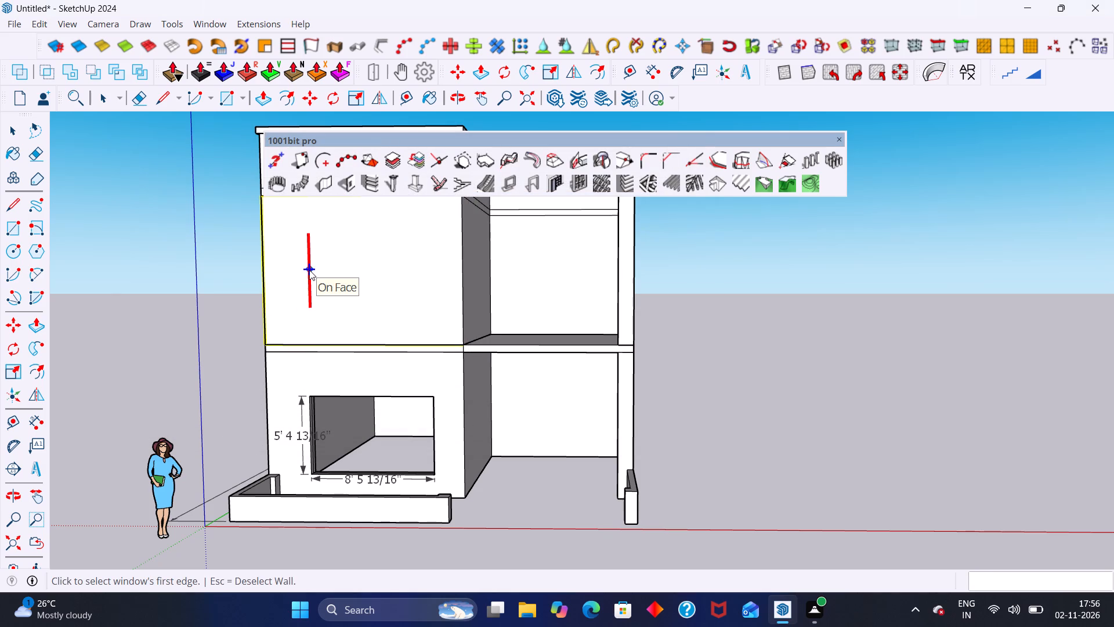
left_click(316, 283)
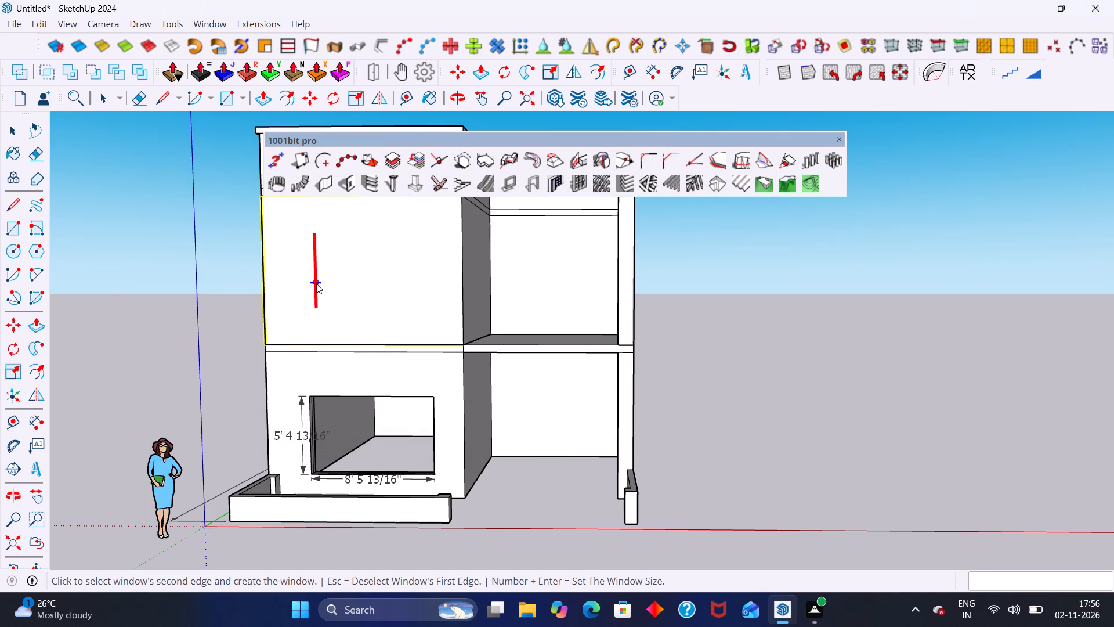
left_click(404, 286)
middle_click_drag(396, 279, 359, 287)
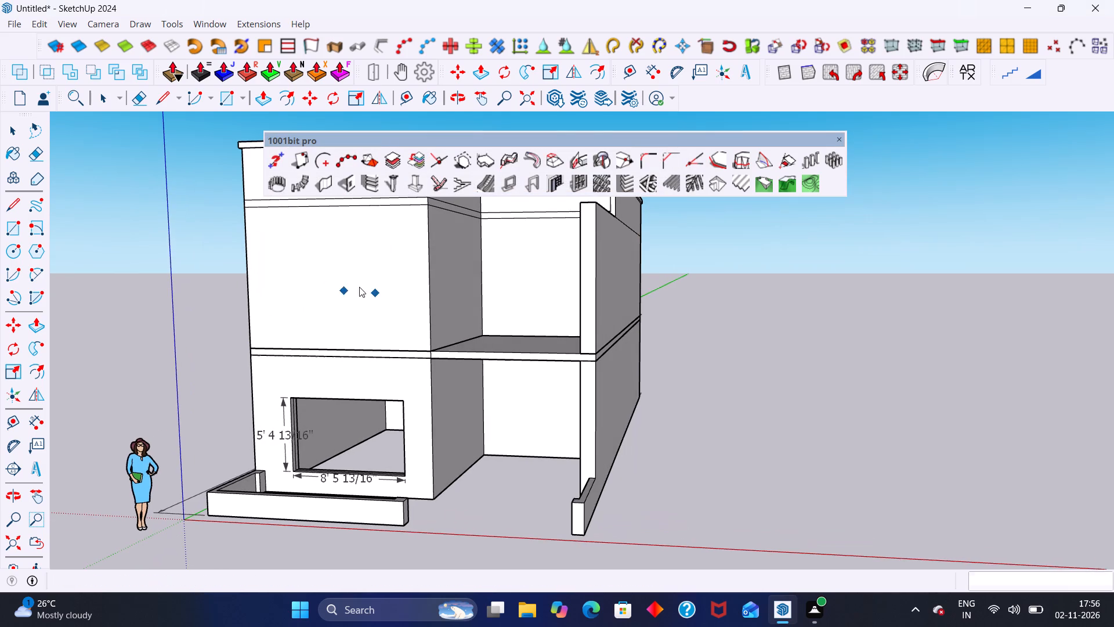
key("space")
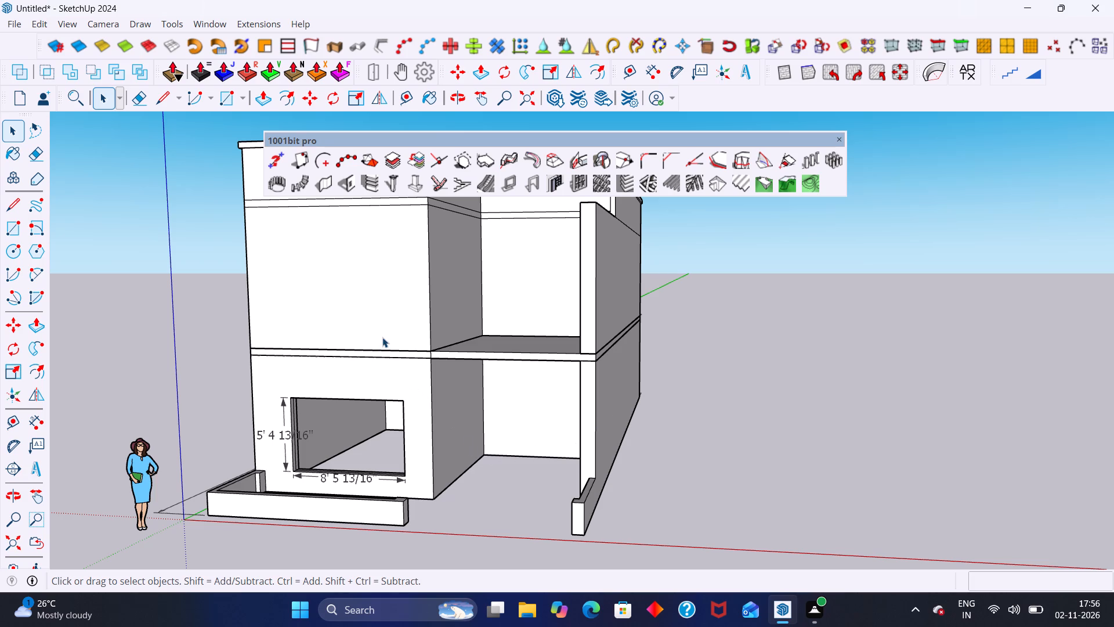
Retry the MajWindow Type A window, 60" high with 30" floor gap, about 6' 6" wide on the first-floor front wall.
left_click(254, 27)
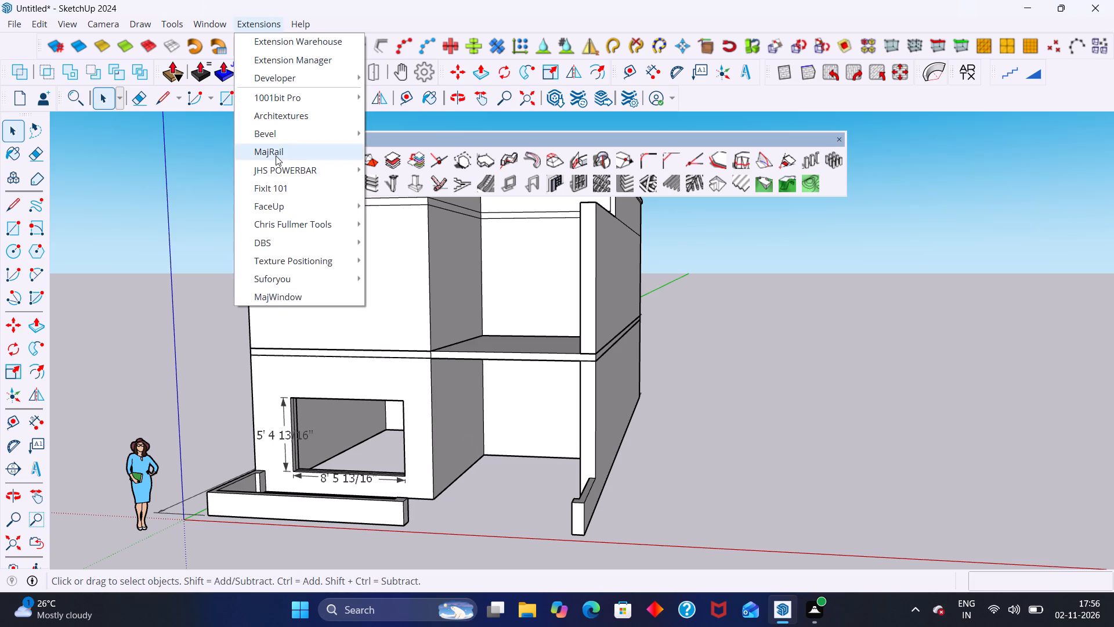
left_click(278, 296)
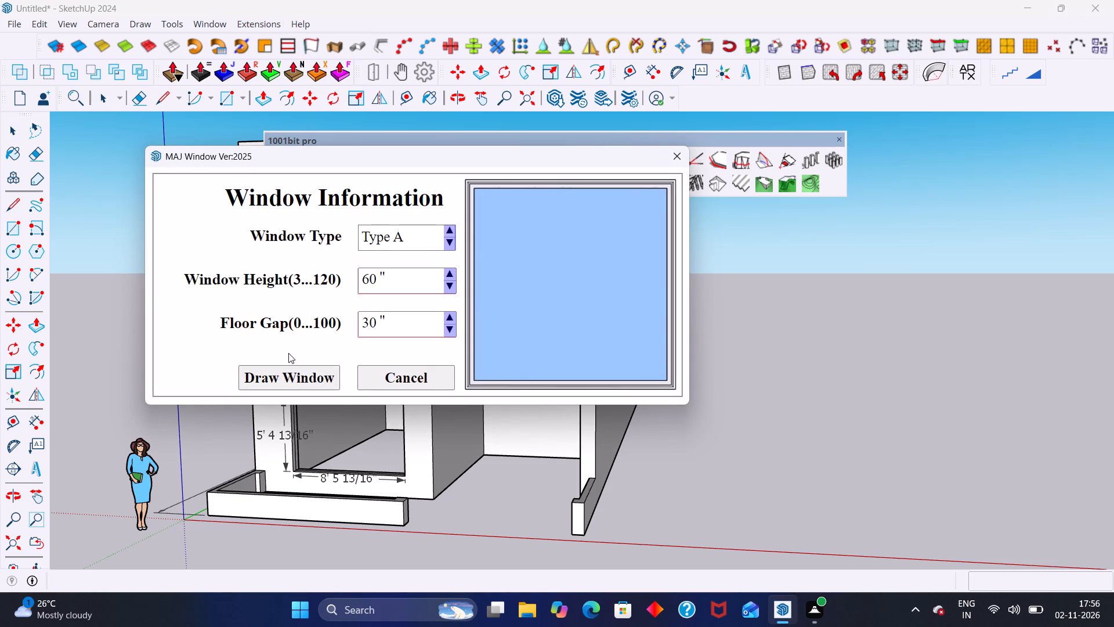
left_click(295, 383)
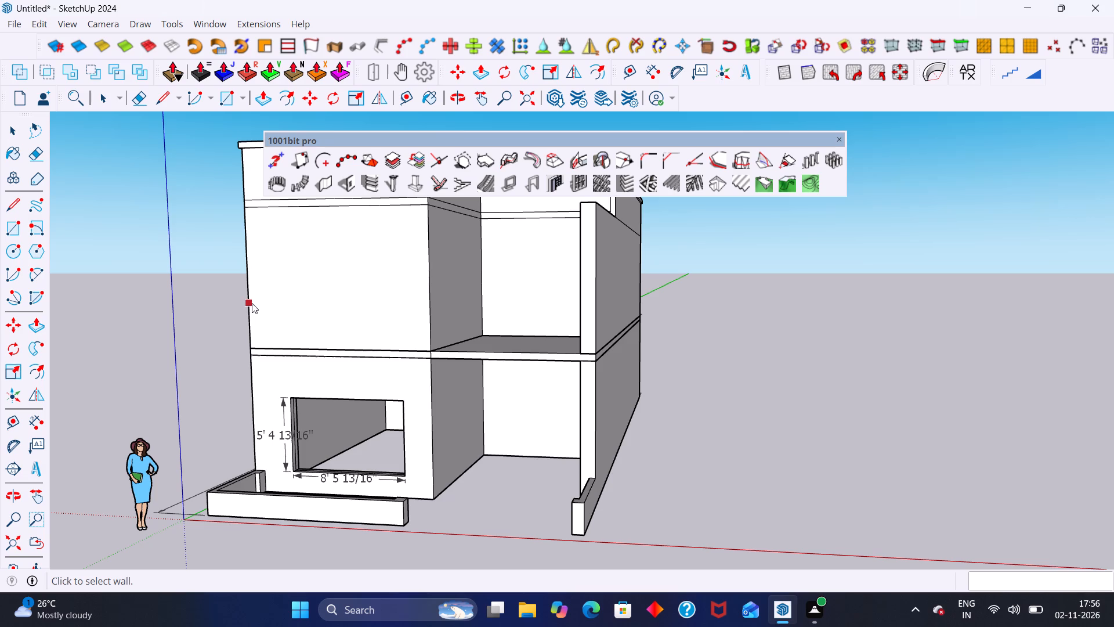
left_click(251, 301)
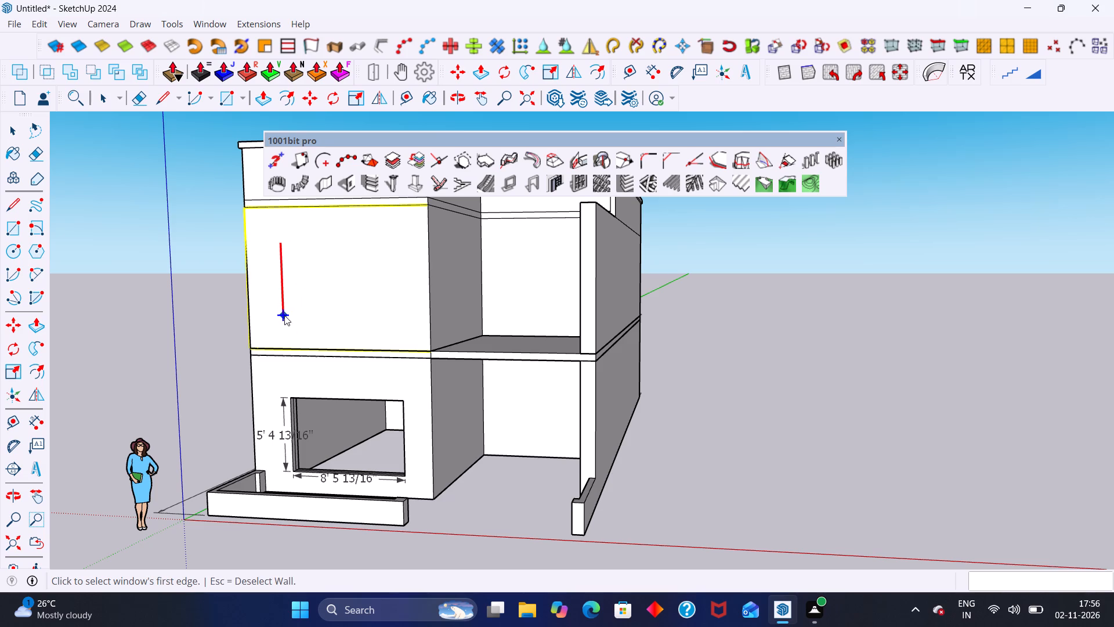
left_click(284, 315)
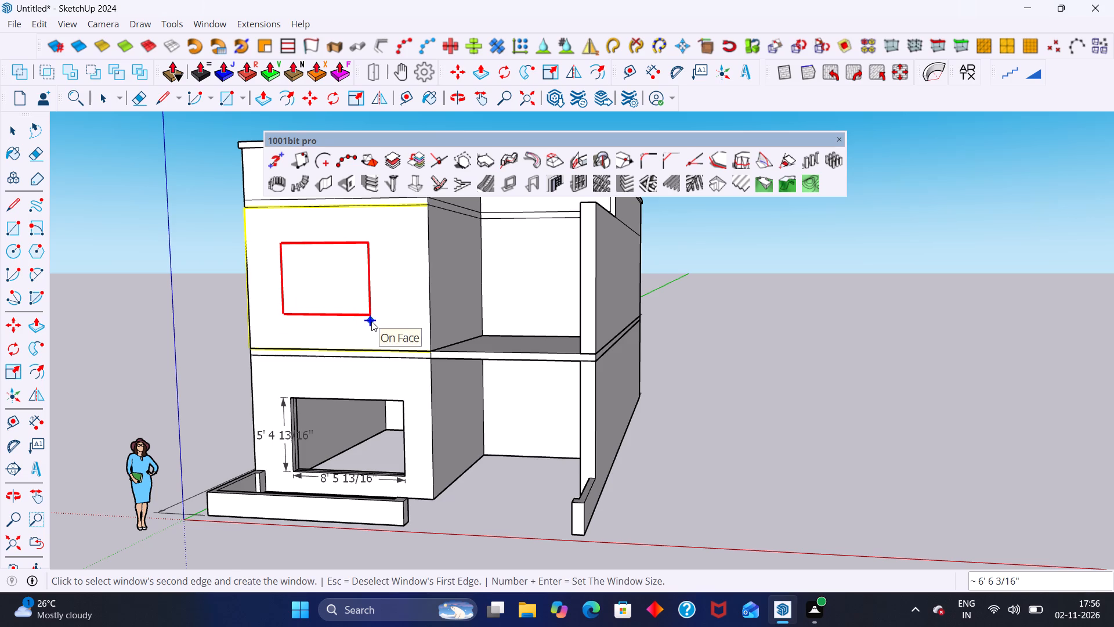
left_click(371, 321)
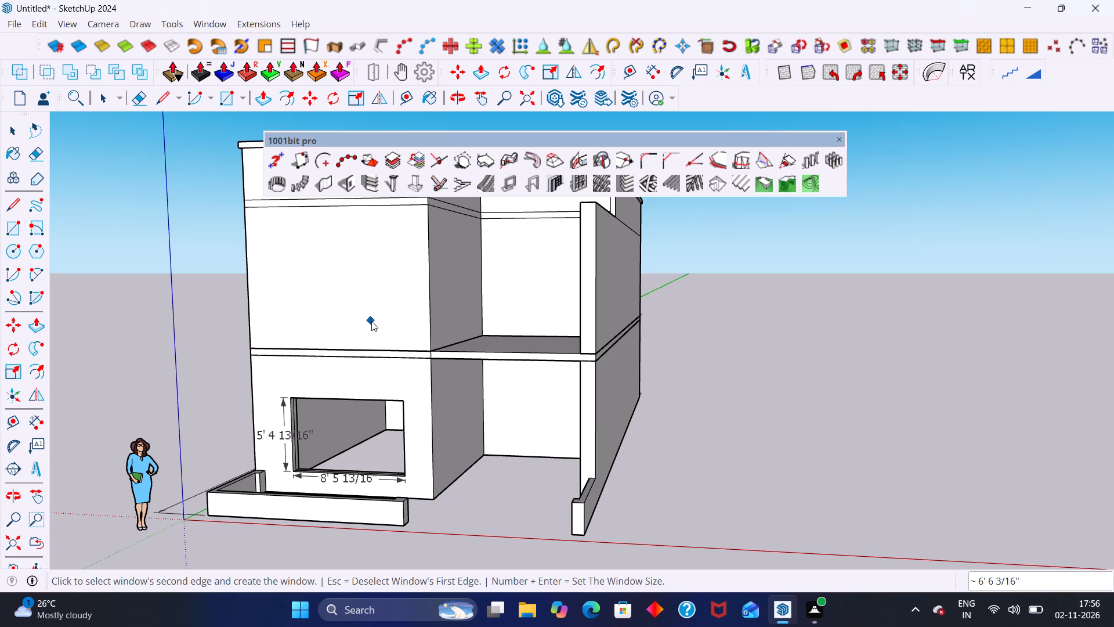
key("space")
Select all the connected upper-storey wall geometry and make it a group.
triple_click(361, 311)
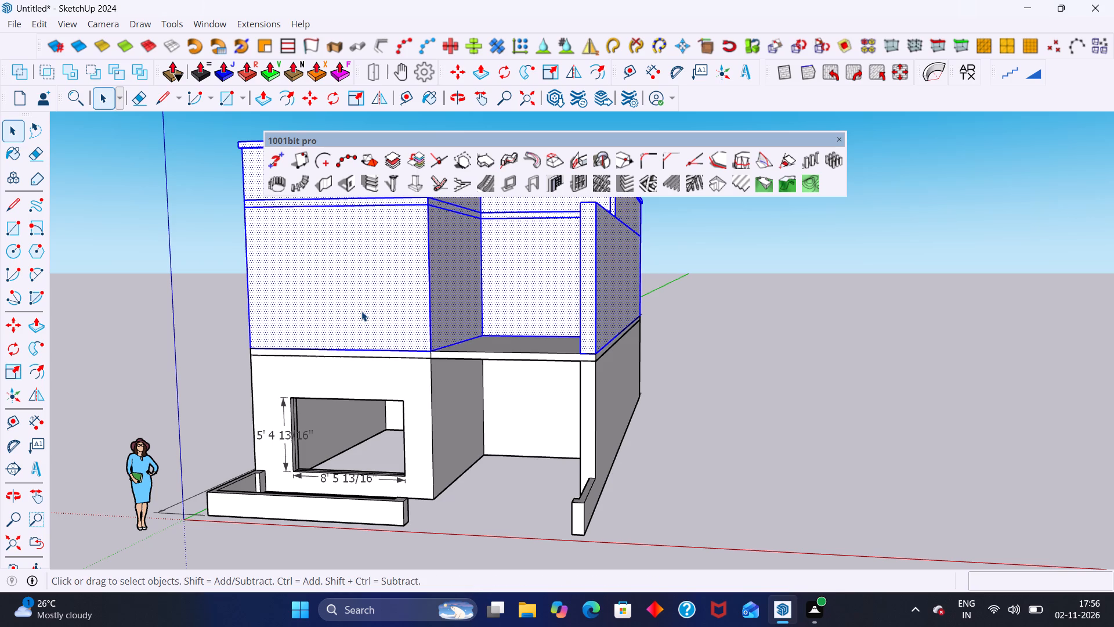
left_click(361, 311)
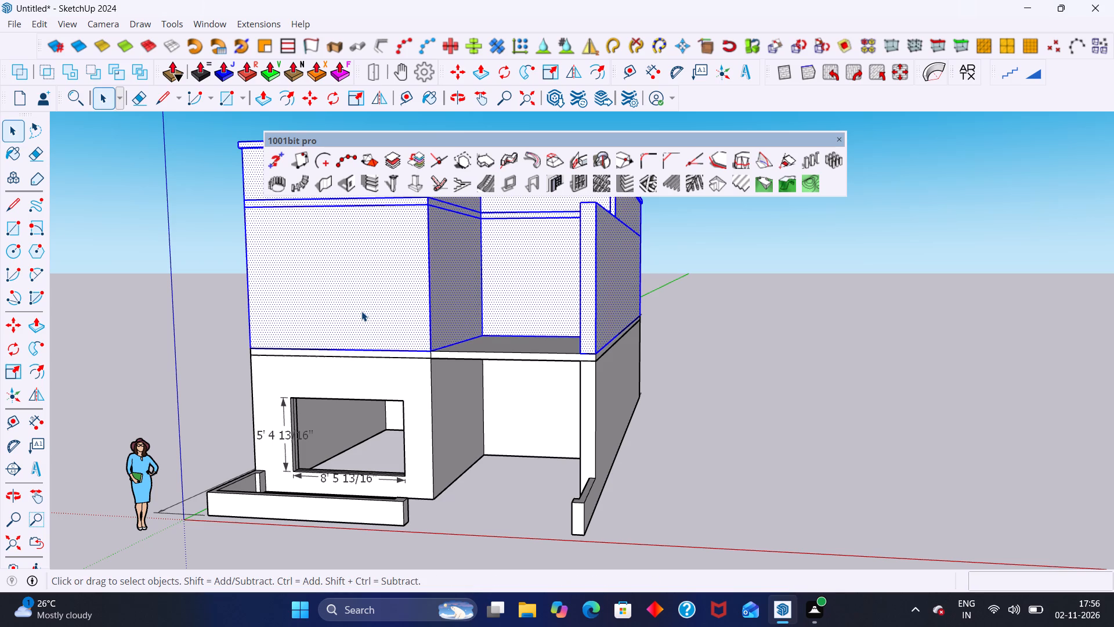
right_click(361, 311)
left_click(388, 136)
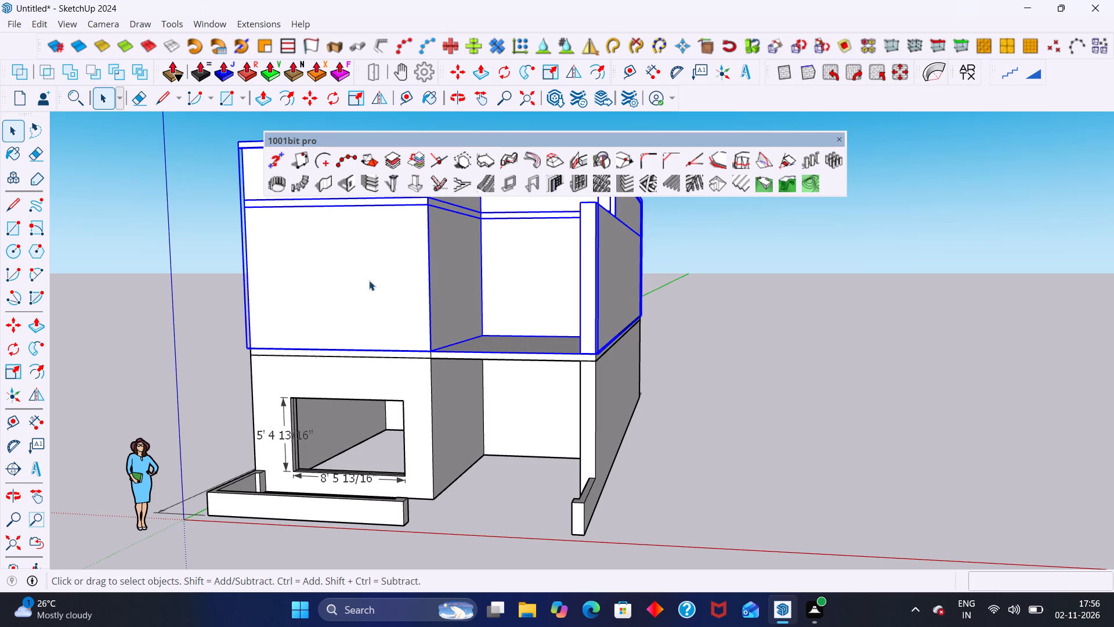
left_click(758, 277)
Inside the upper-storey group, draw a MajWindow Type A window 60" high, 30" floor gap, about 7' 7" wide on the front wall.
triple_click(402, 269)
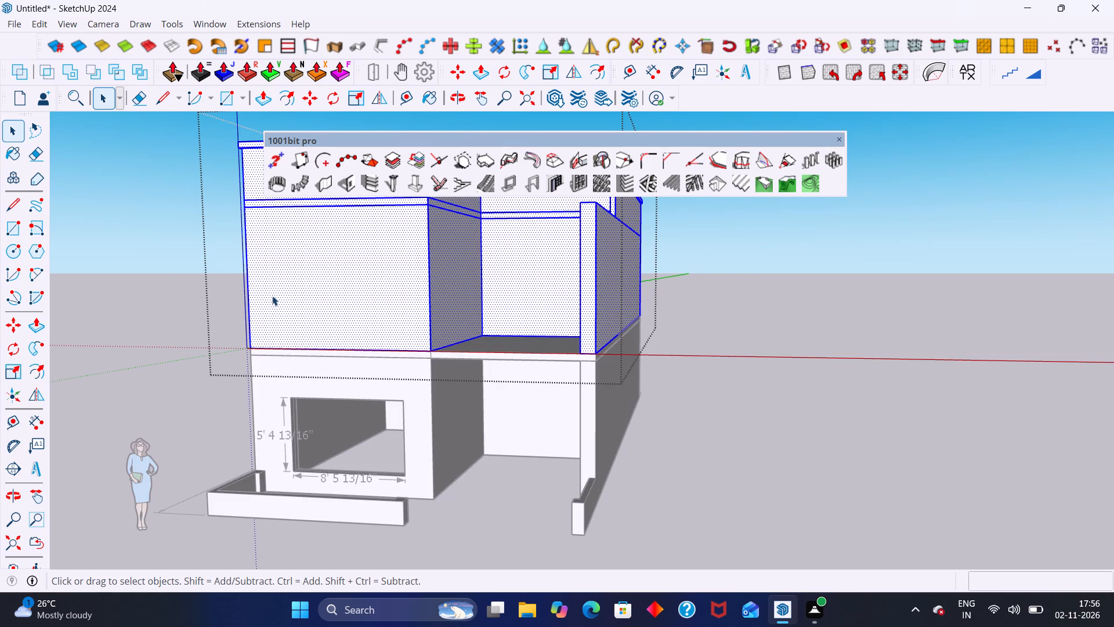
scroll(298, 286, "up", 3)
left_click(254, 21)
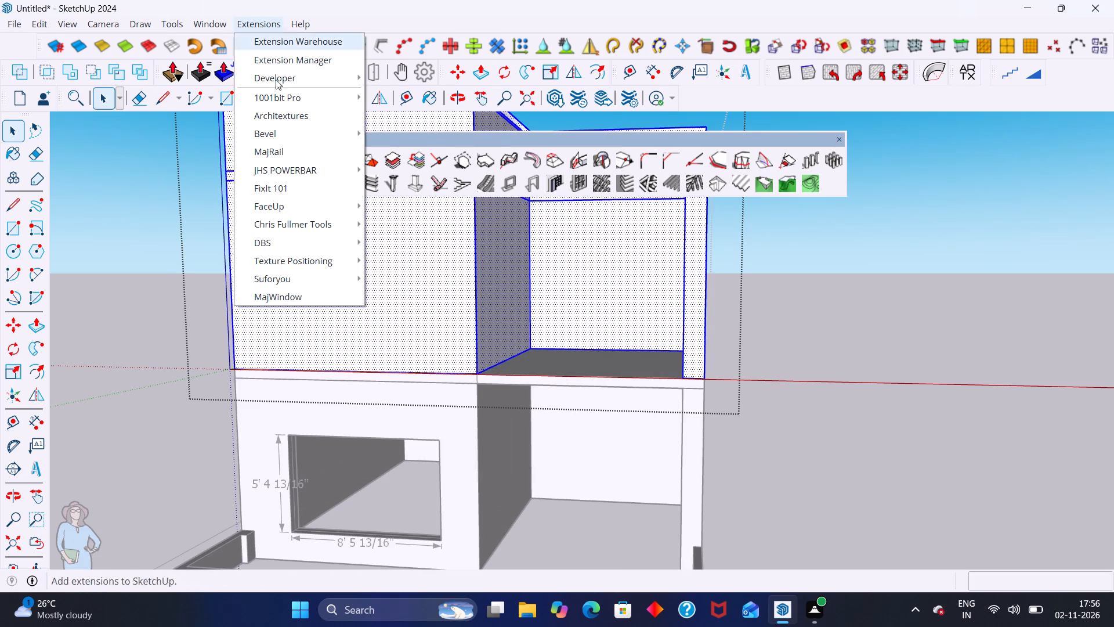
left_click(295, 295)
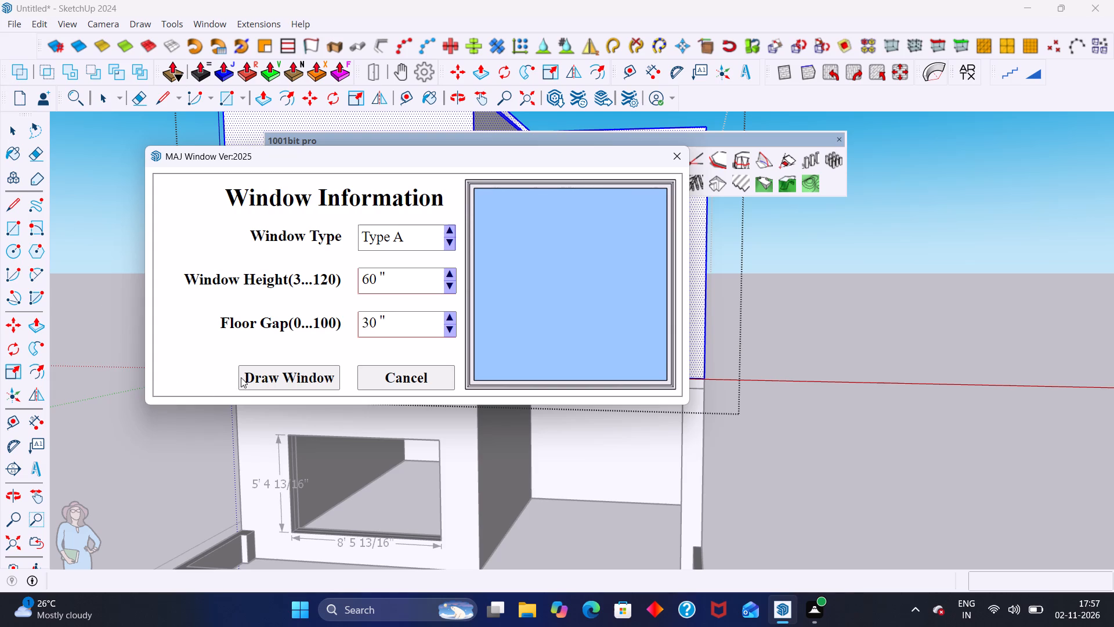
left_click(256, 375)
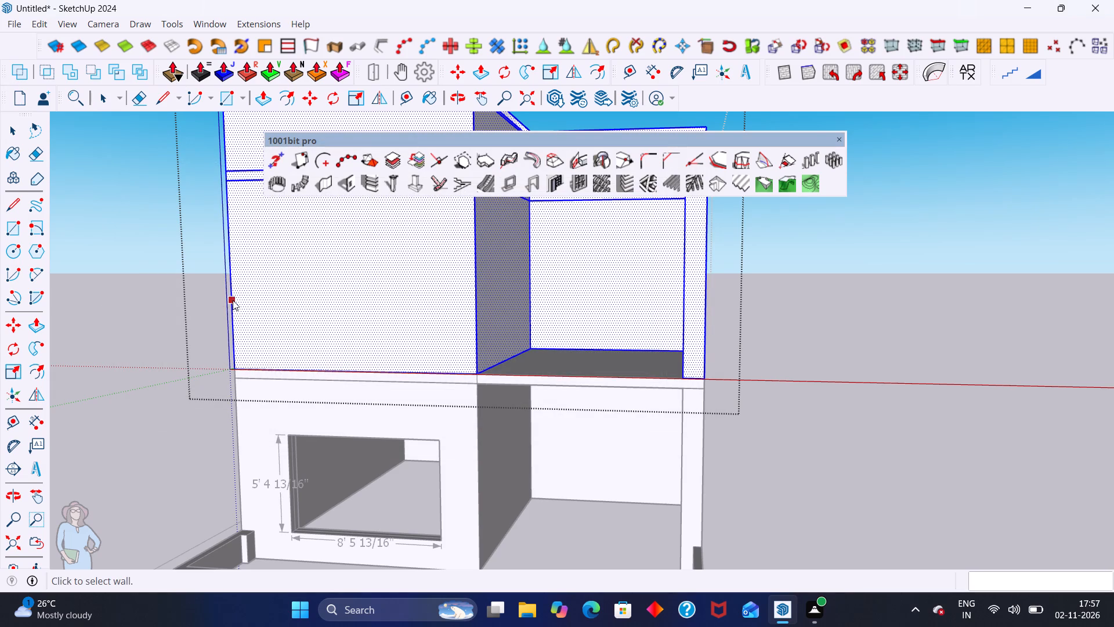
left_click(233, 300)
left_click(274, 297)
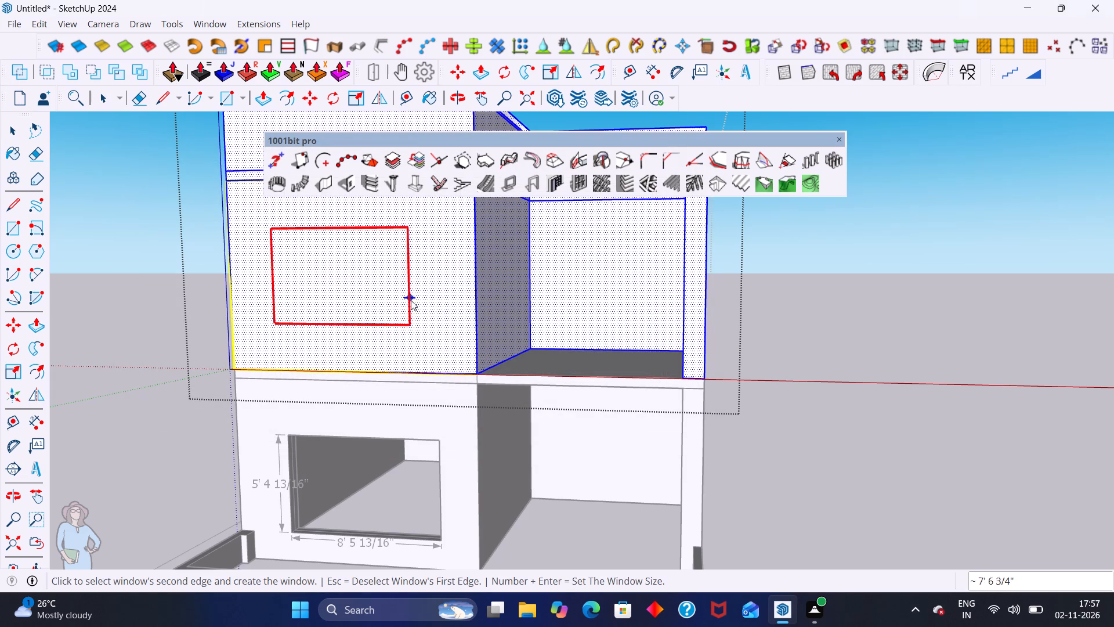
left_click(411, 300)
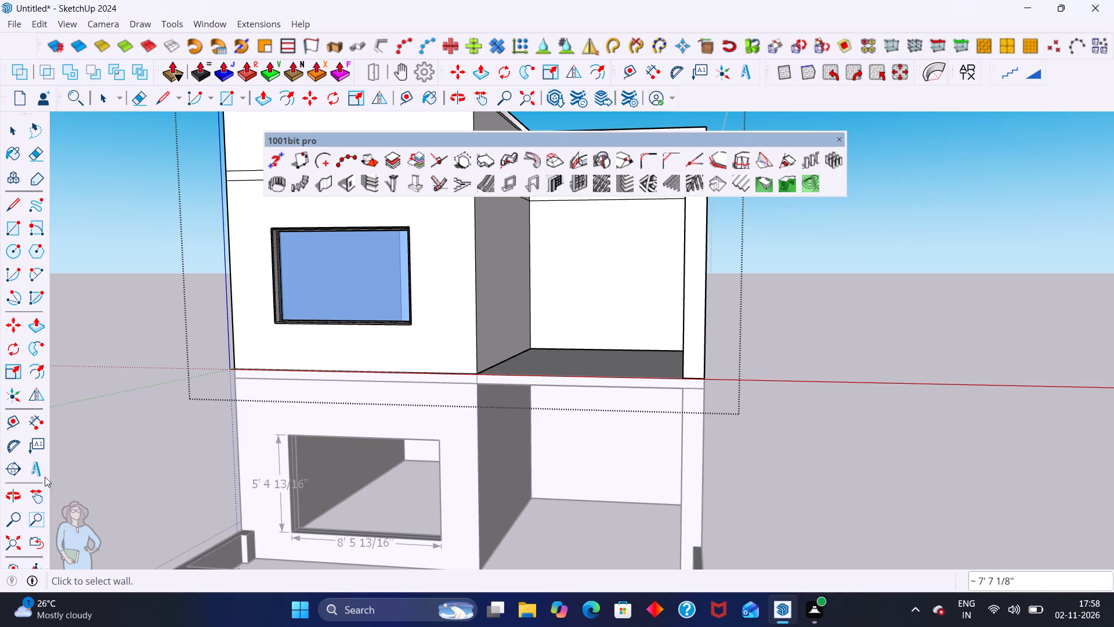
Examine the new first-floor window against the ground-floor opening from several angles, leaving the window tool and the upper-storey group.
left_click(115, 299)
left_click(960, 338)
scroll(873, 336, "down", 5)
middle_click_drag(889, 329, 1003, 307)
middle_click_drag(668, 284, 608, 301)
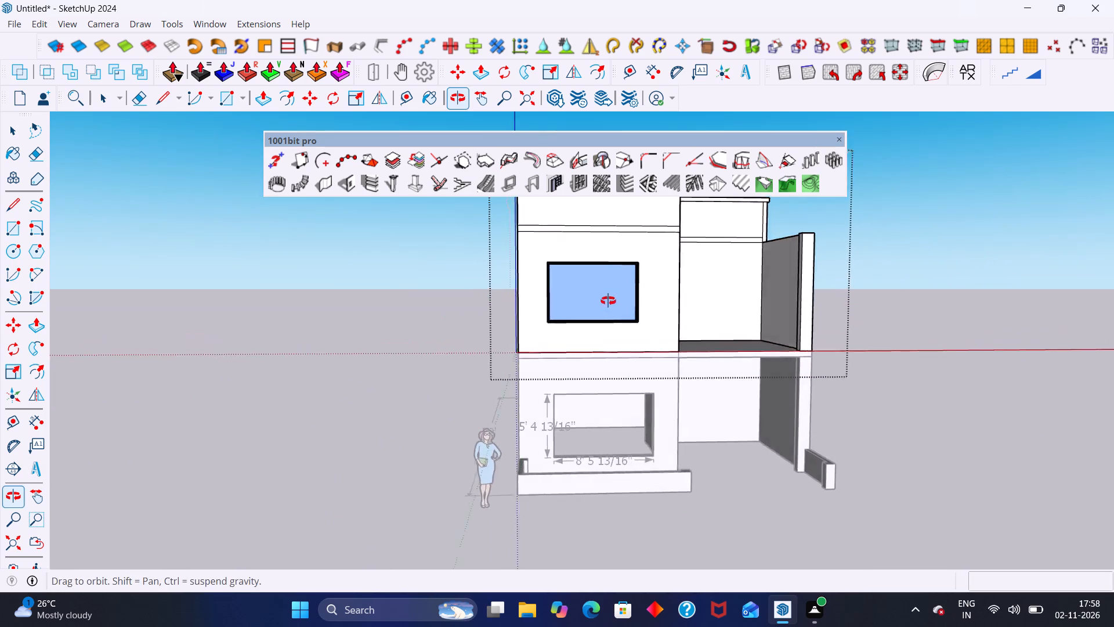
middle_click_drag(608, 301, 607, 301)
scroll(587, 324, "up", 7)
middle_click_drag(571, 358, 523, 376)
scroll(525, 380, "up", 2)
scroll(523, 370, "down", 4)
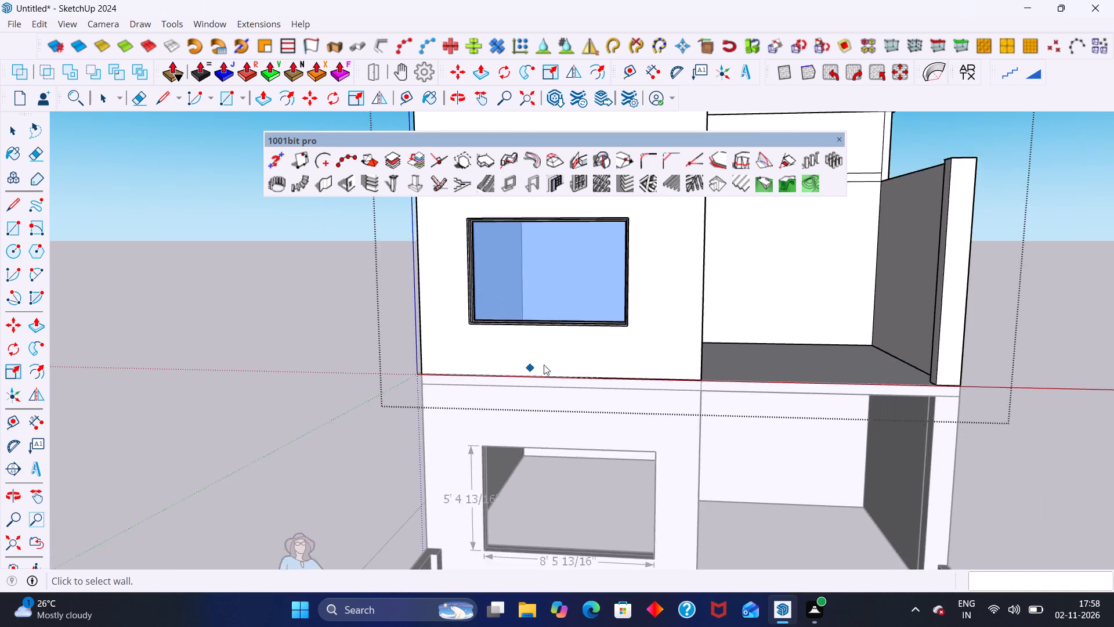
scroll(544, 365, "down", 1)
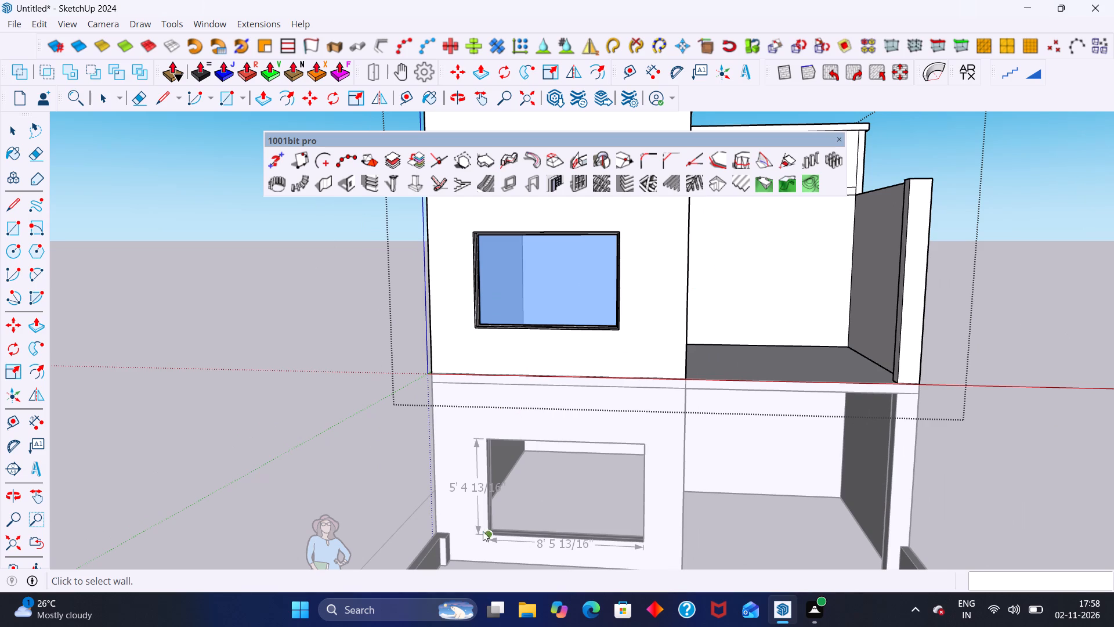
left_click(354, 274)
key("space")
left_click(329, 283)
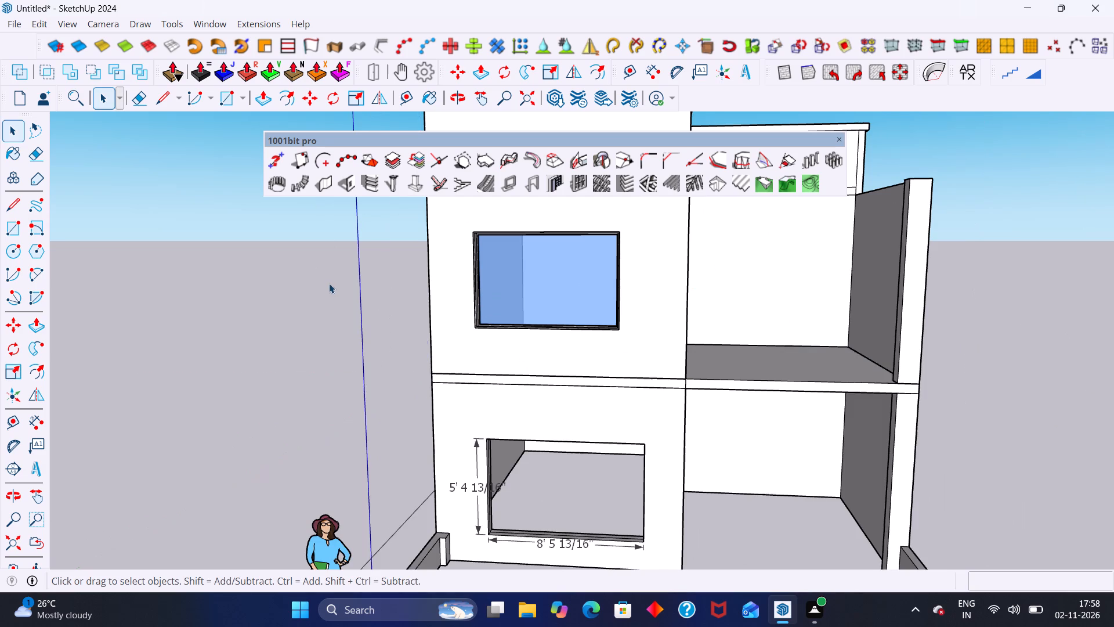
scroll(481, 291, "down", 3)
middle_click_drag(499, 306, 602, 306)
middle_click_drag(553, 297, 503, 307)
scroll(547, 312, "up", 5)
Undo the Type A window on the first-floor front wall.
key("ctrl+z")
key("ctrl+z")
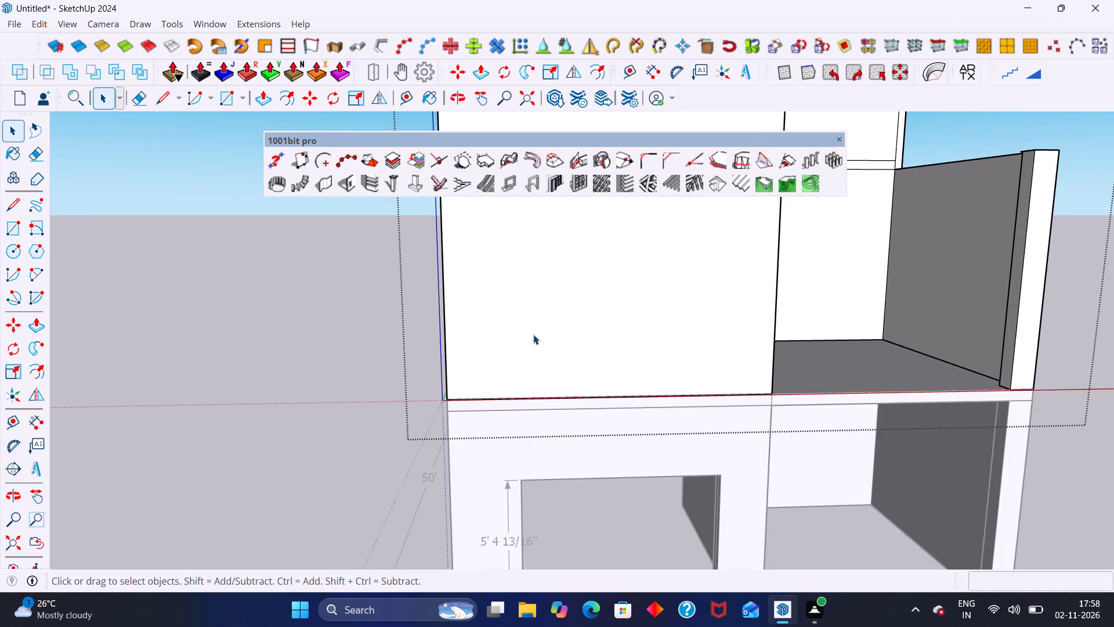
Draw a 5' by 5' rectangle on the first-floor front wall, above the ground-floor opening.
scroll(544, 331, "up", 1)
middle_click_drag(523, 336, 517, 337)
scroll(507, 322, "down", 7)
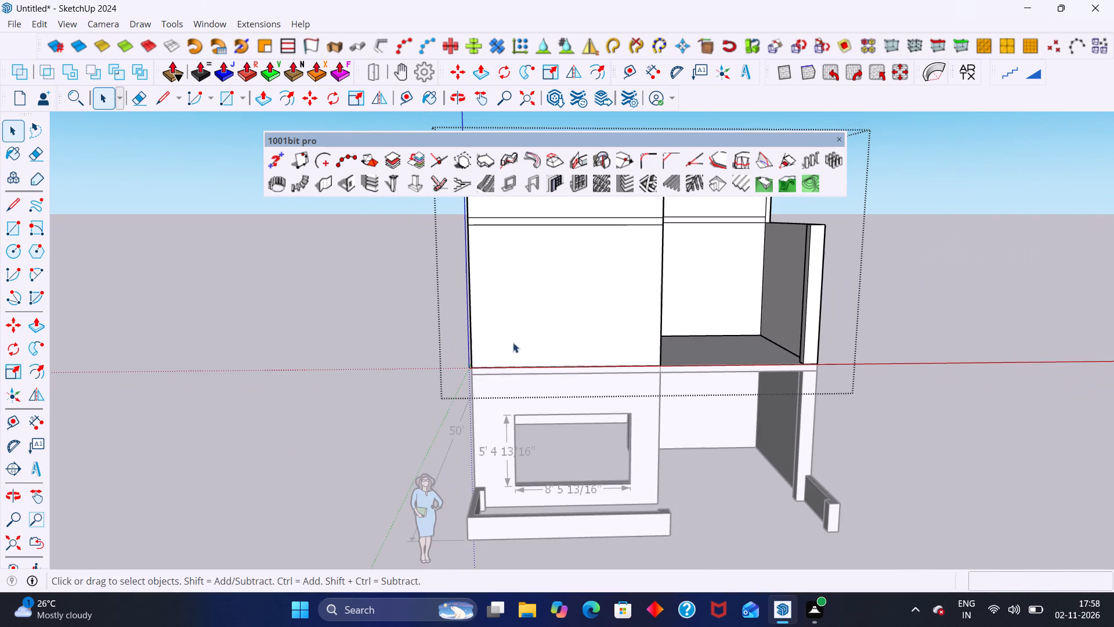
scroll(548, 308, "up", 1)
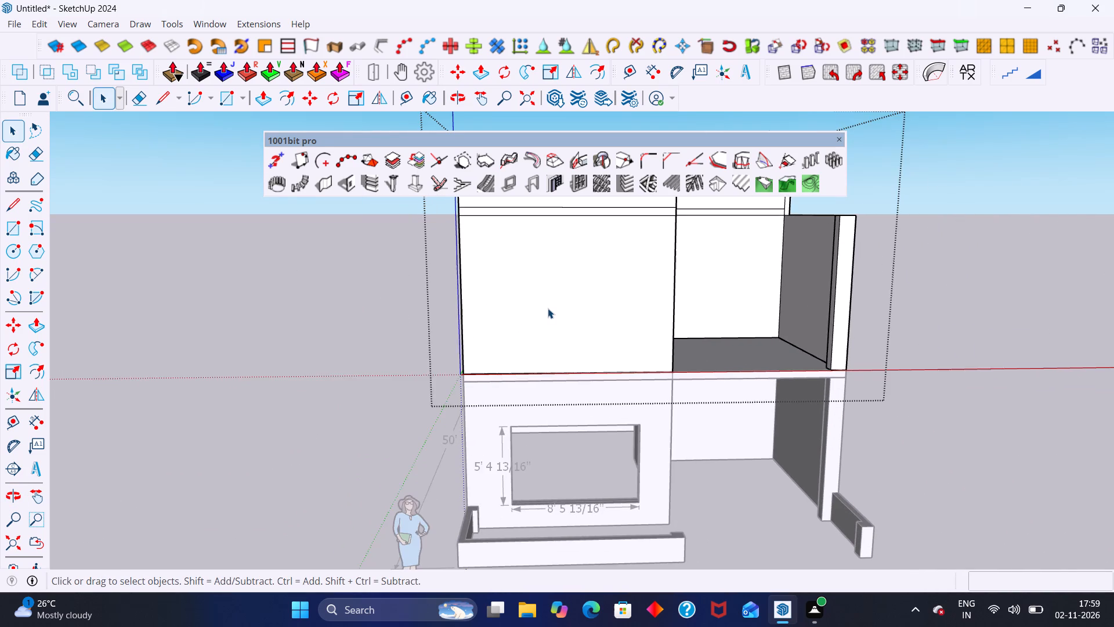
scroll(548, 308, "up", 1)
key("r")
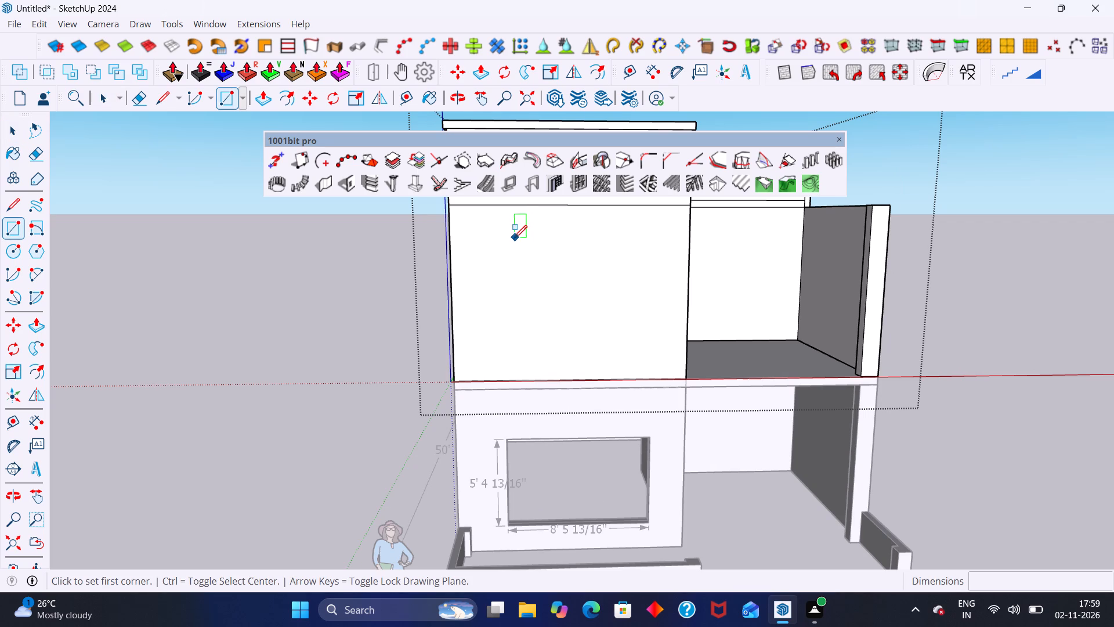
left_click(513, 238)
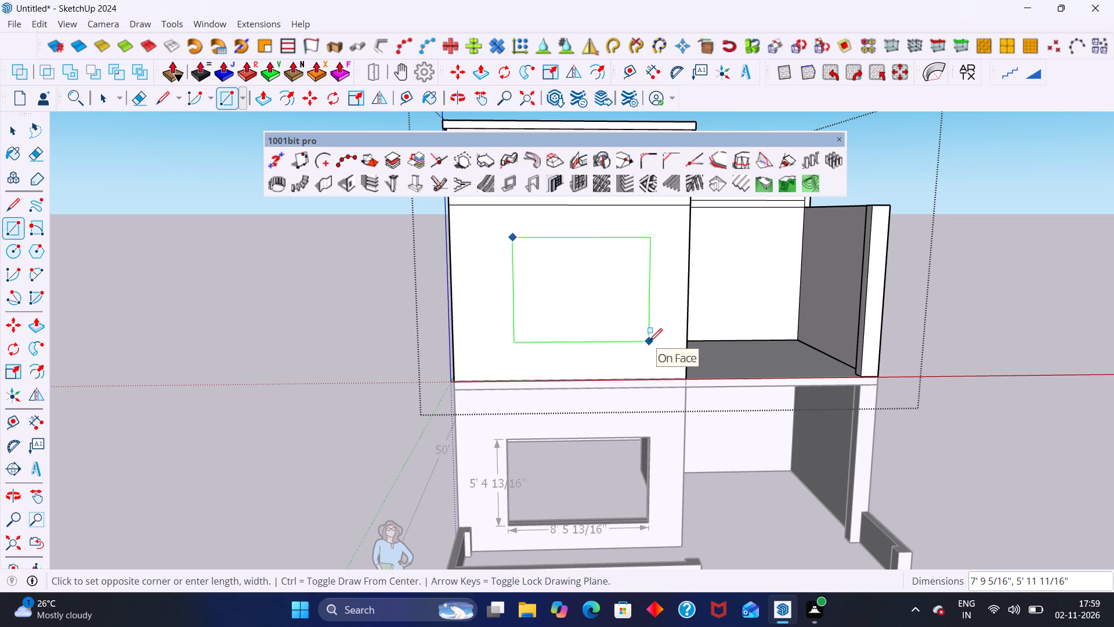
type("5'")
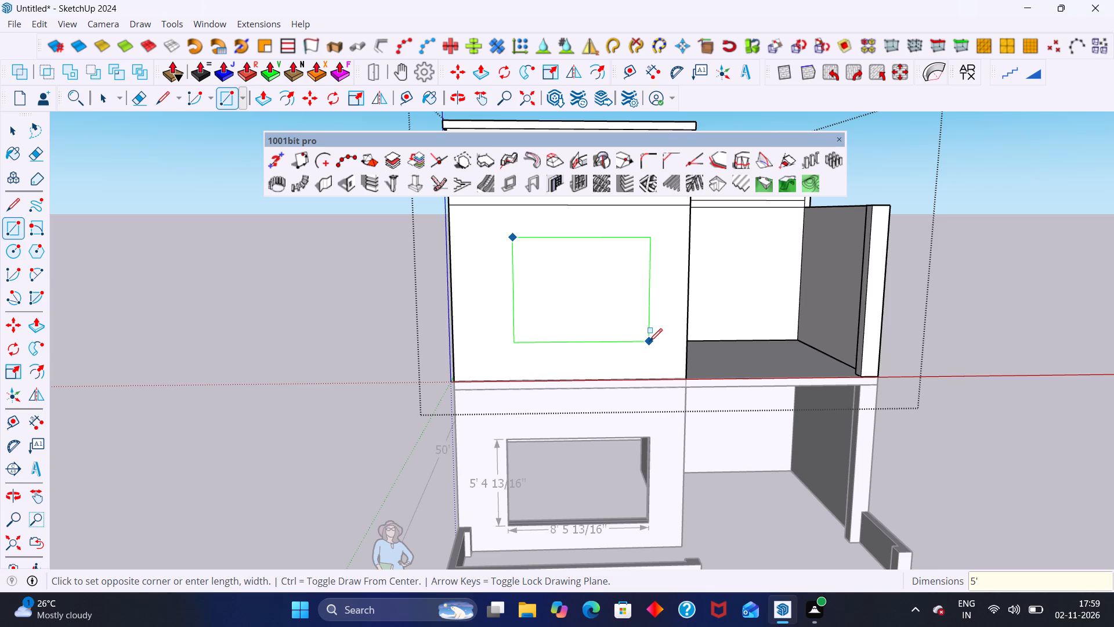
key("comma")
key("5")
key("apostrophe")
key("Return")
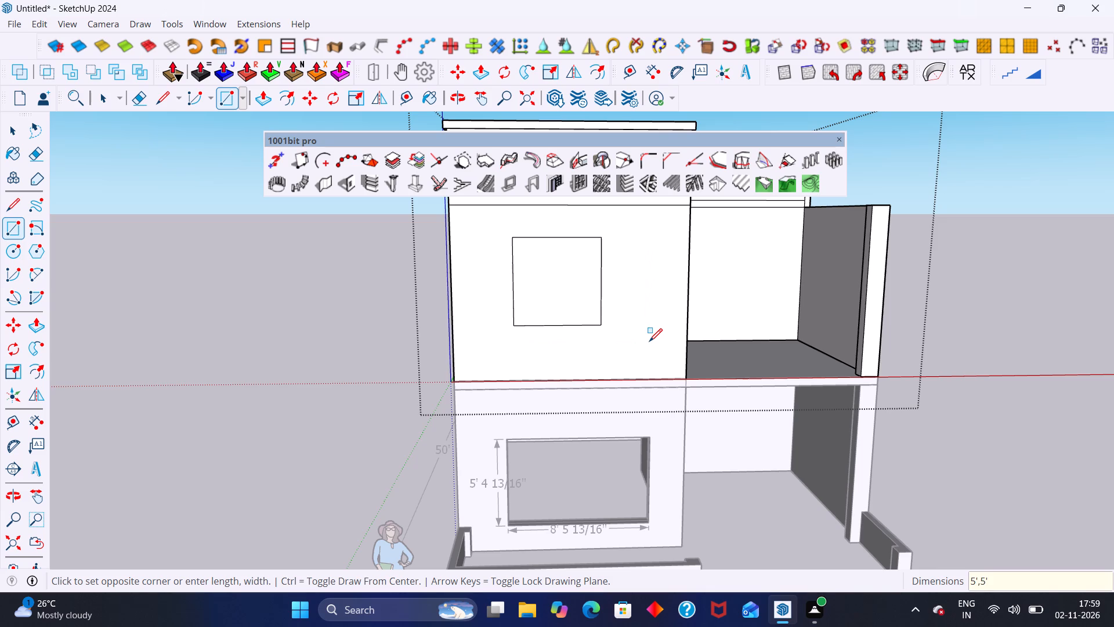
Undo the 5' by 5' rectangle on the first-floor front wall.
key("space")
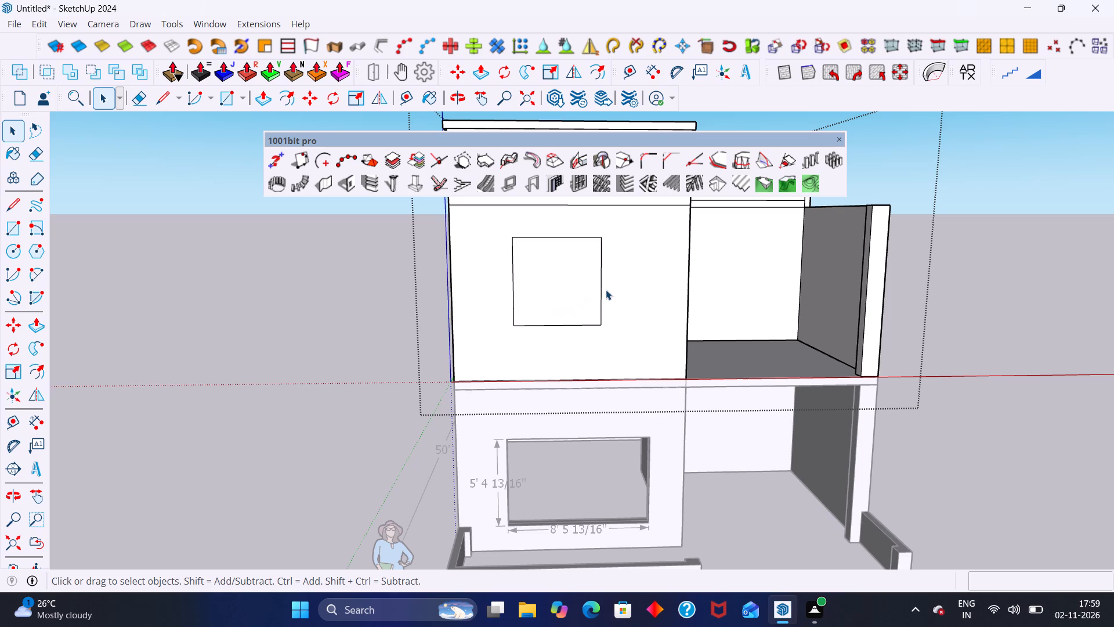
key("ctrl+z")
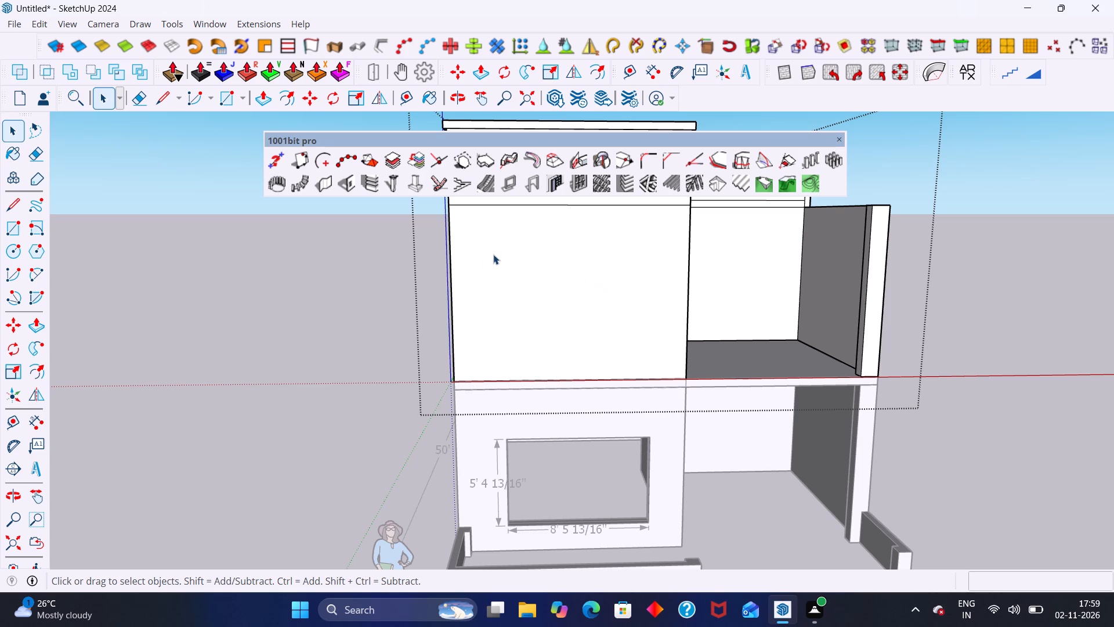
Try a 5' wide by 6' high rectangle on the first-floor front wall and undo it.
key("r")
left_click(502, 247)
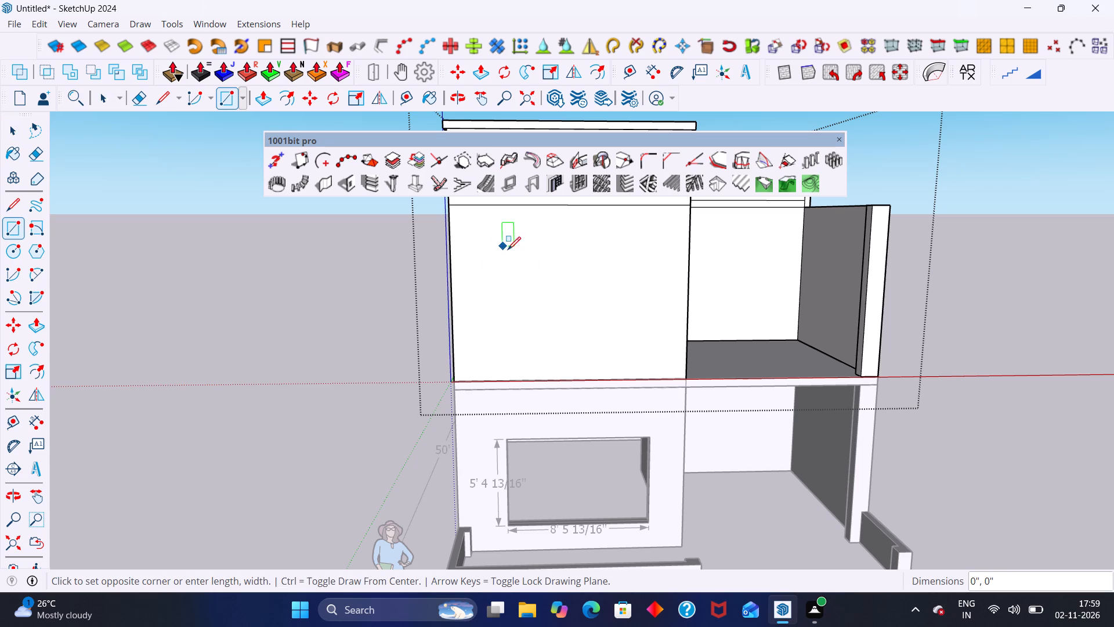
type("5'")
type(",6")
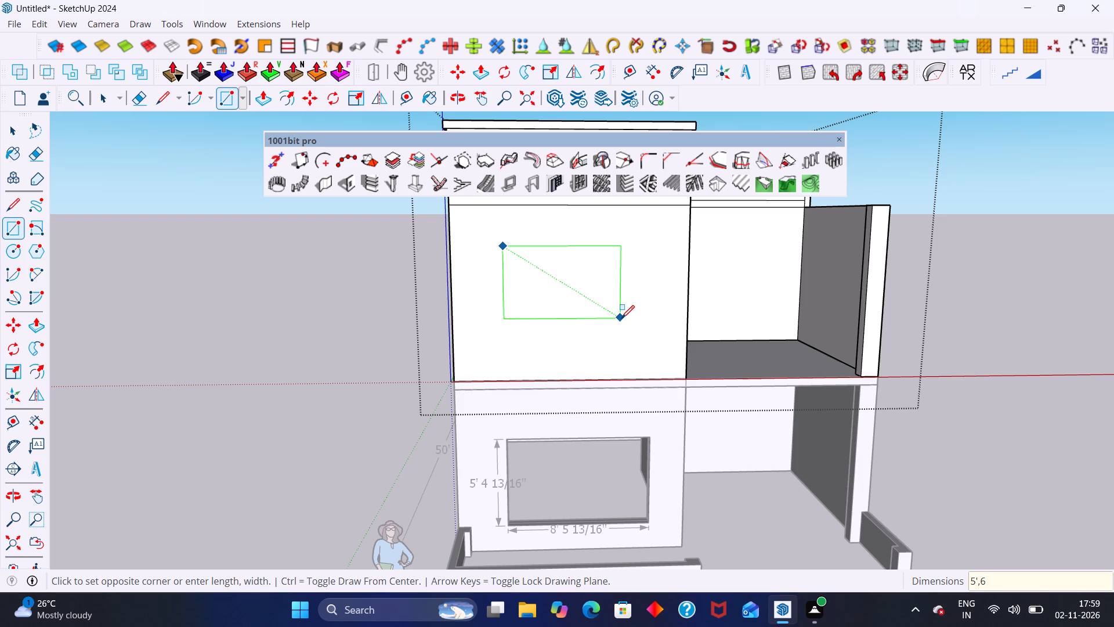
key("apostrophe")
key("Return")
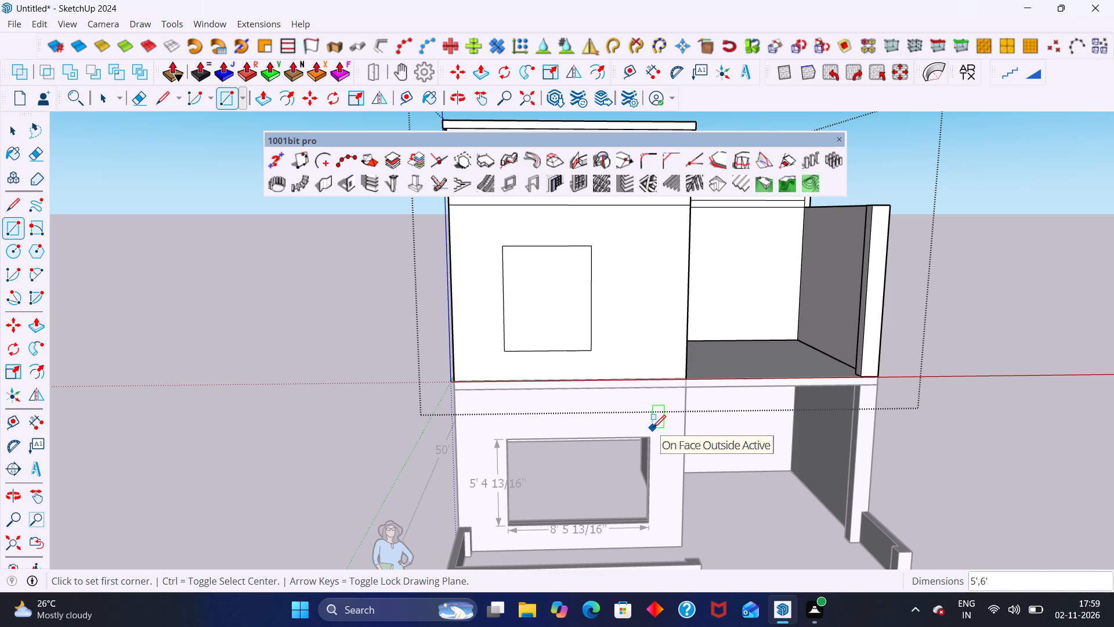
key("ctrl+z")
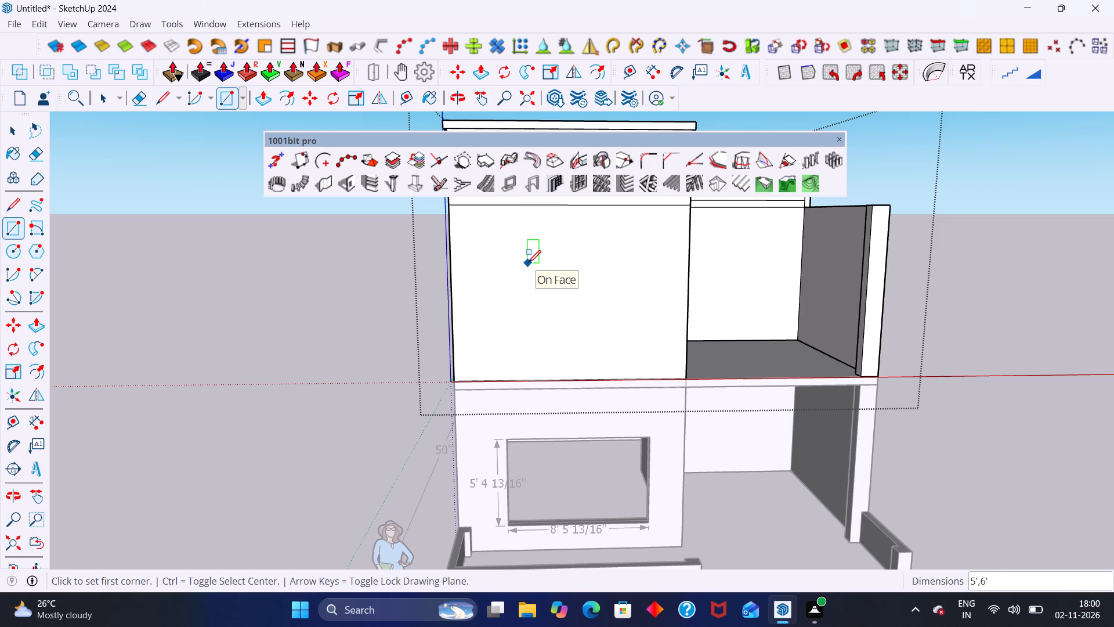
Draw a 6' wide by 5' high rectangle on the first-floor front wall, above the ground-floor opening.
left_click(511, 252)
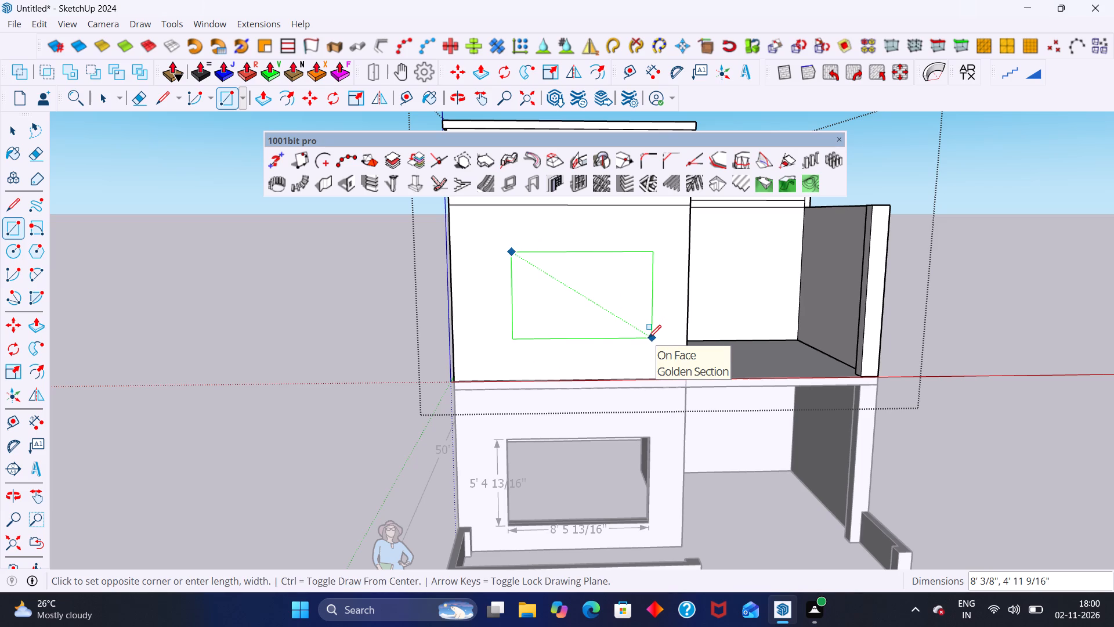
key("6")
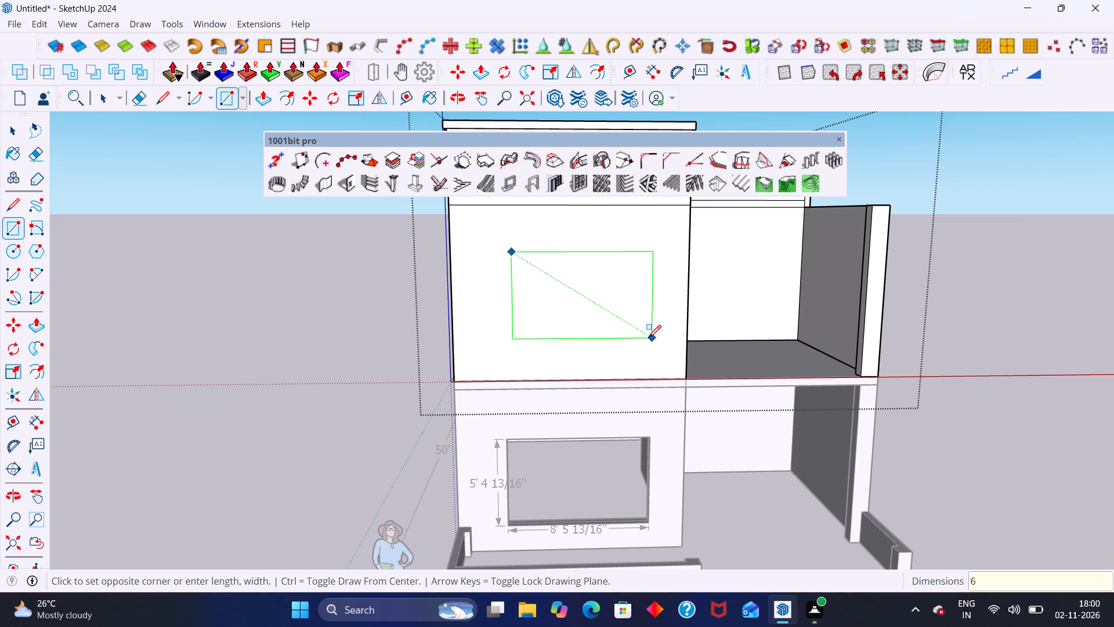
key("comma")
key("BackSpace")
type("',")
type("5'")
key("Return")
key("space")
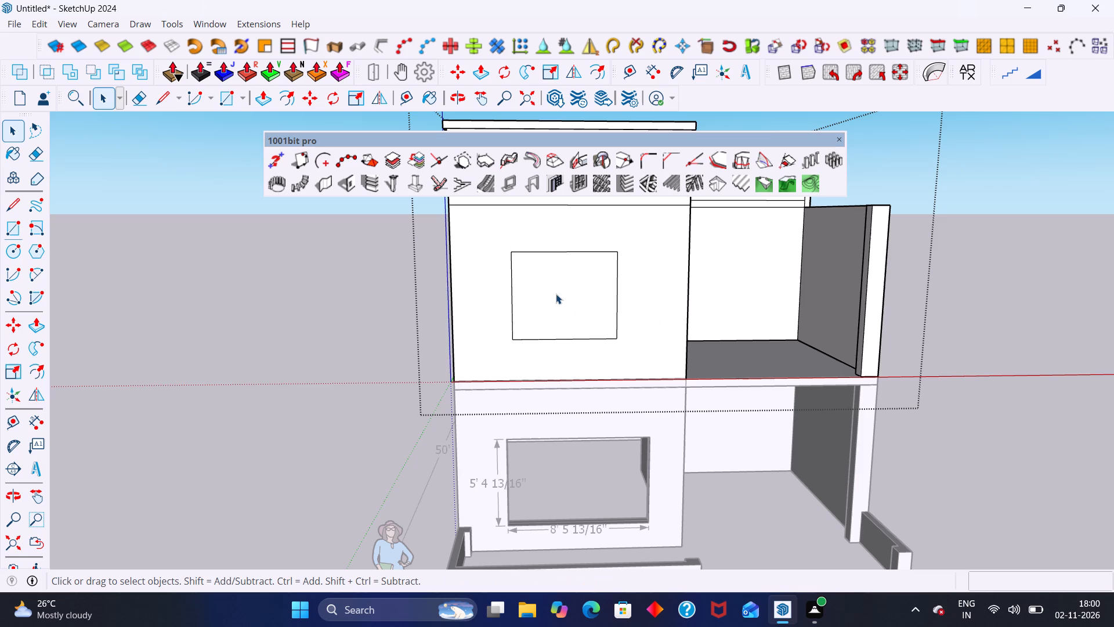
Leave the upper-storey group and open the MajWindow window settings.
left_click(556, 294)
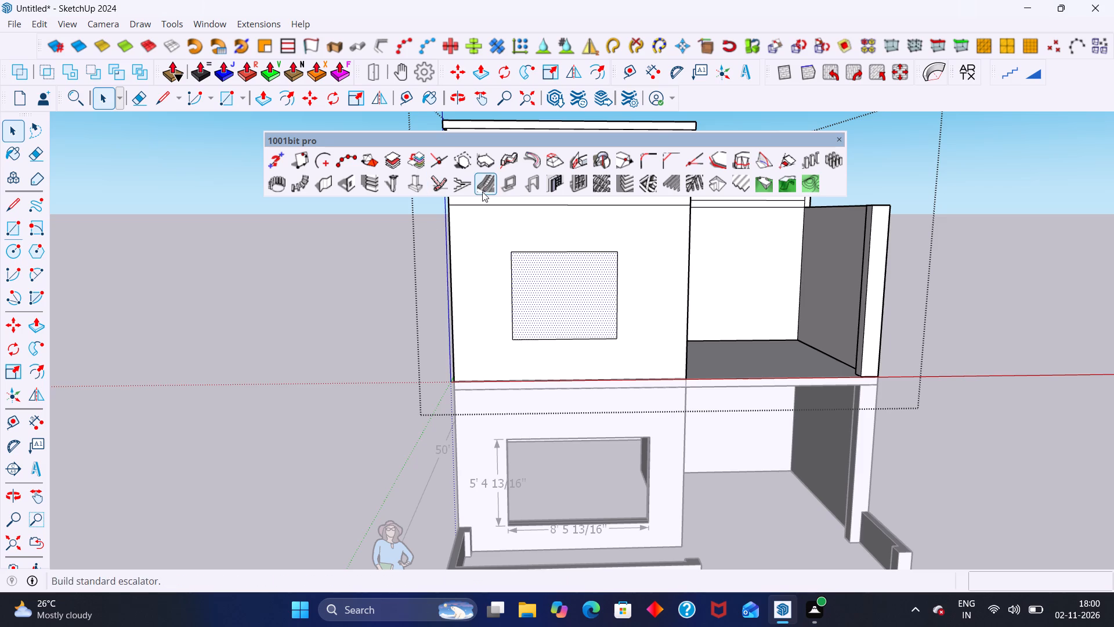
right_click(273, 22)
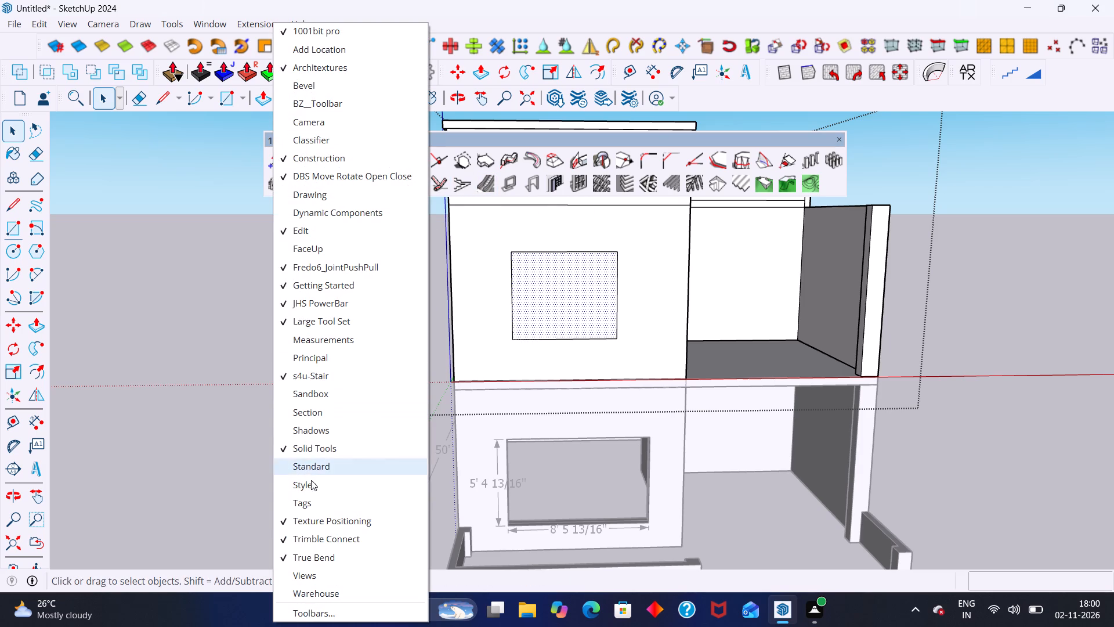
left_click(244, 22)
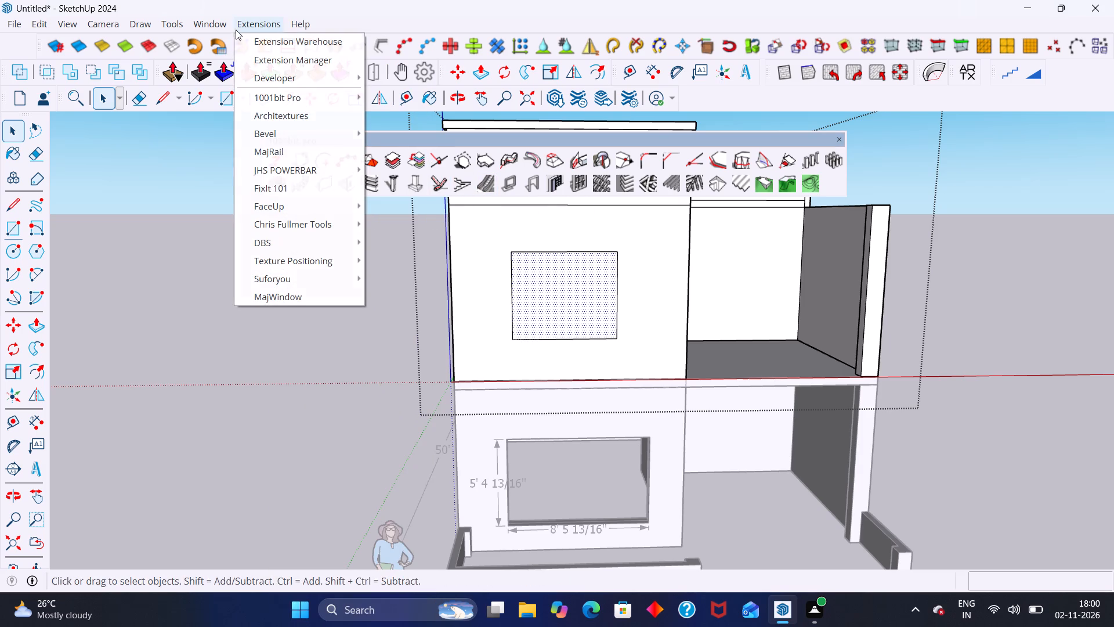
left_click(266, 307)
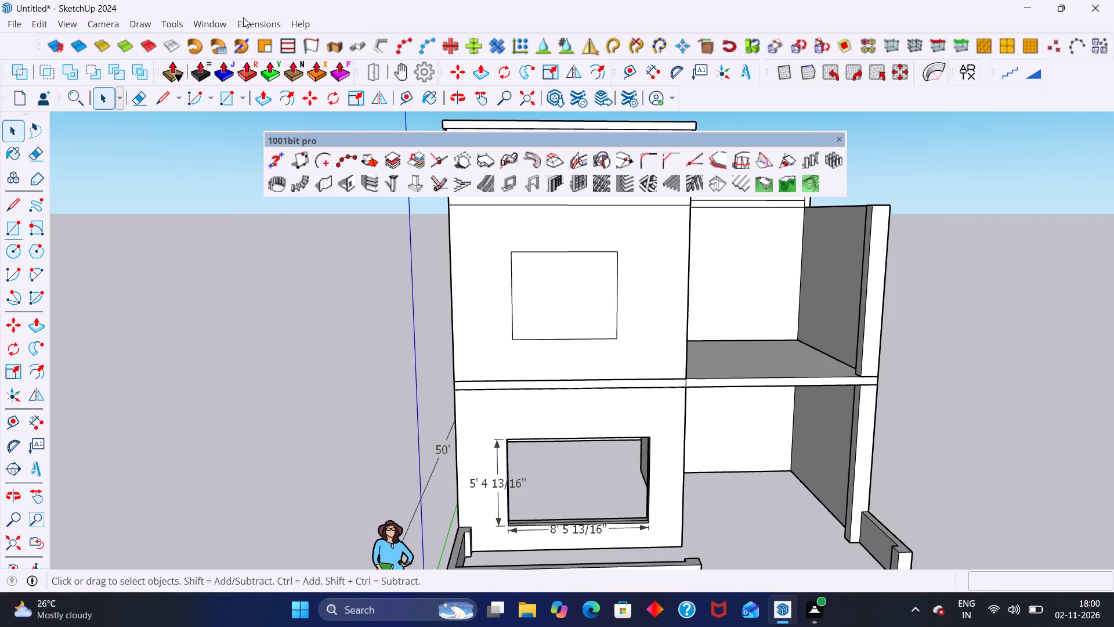
left_click(244, 23)
left_click(258, 296)
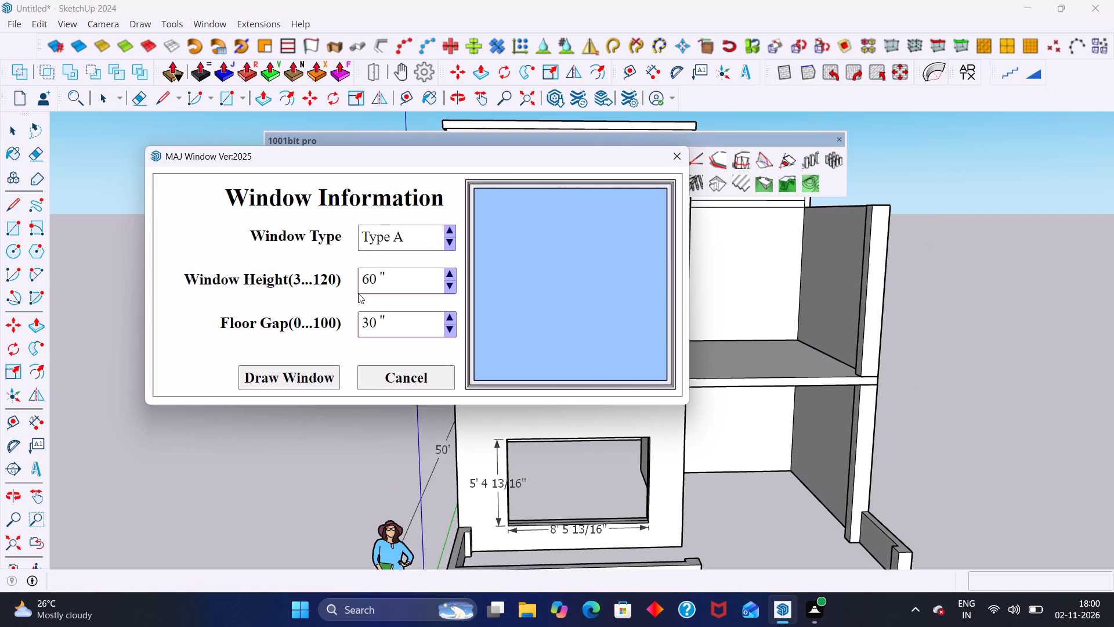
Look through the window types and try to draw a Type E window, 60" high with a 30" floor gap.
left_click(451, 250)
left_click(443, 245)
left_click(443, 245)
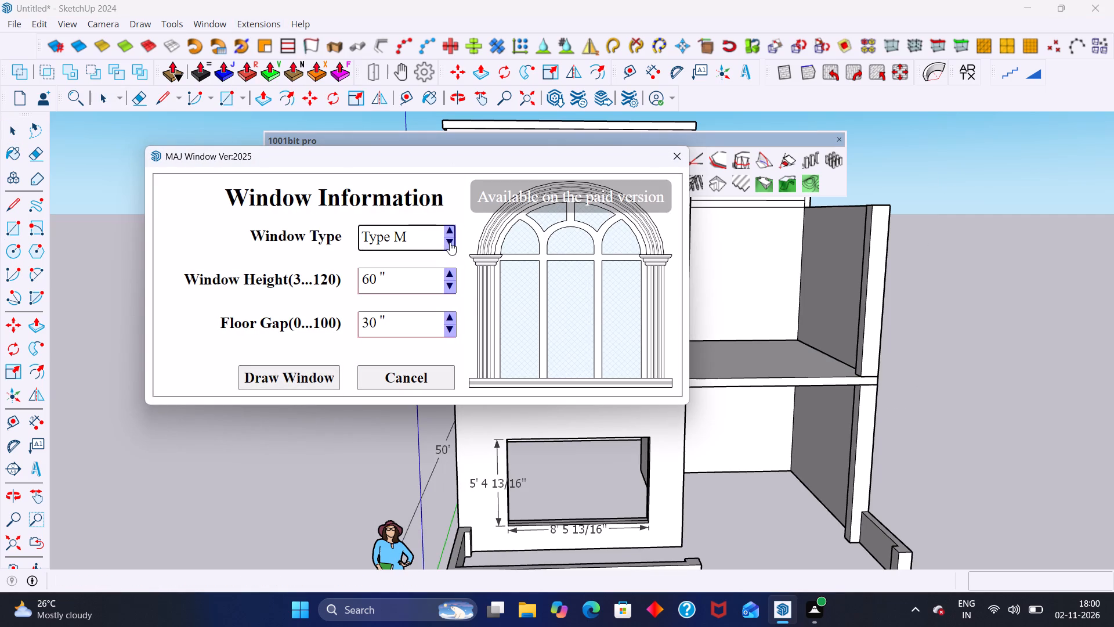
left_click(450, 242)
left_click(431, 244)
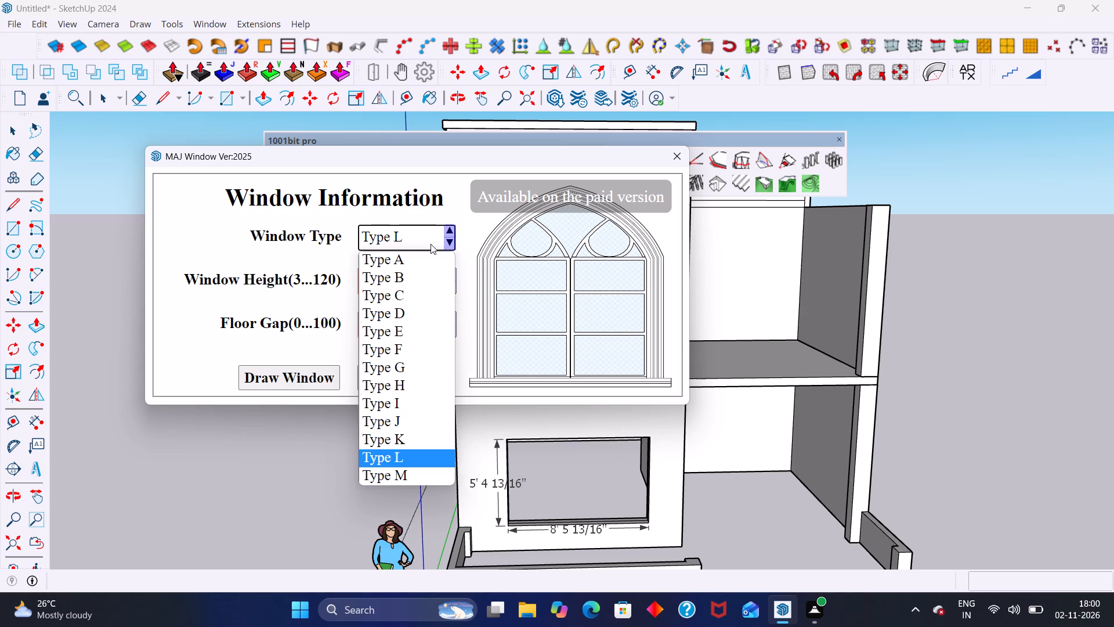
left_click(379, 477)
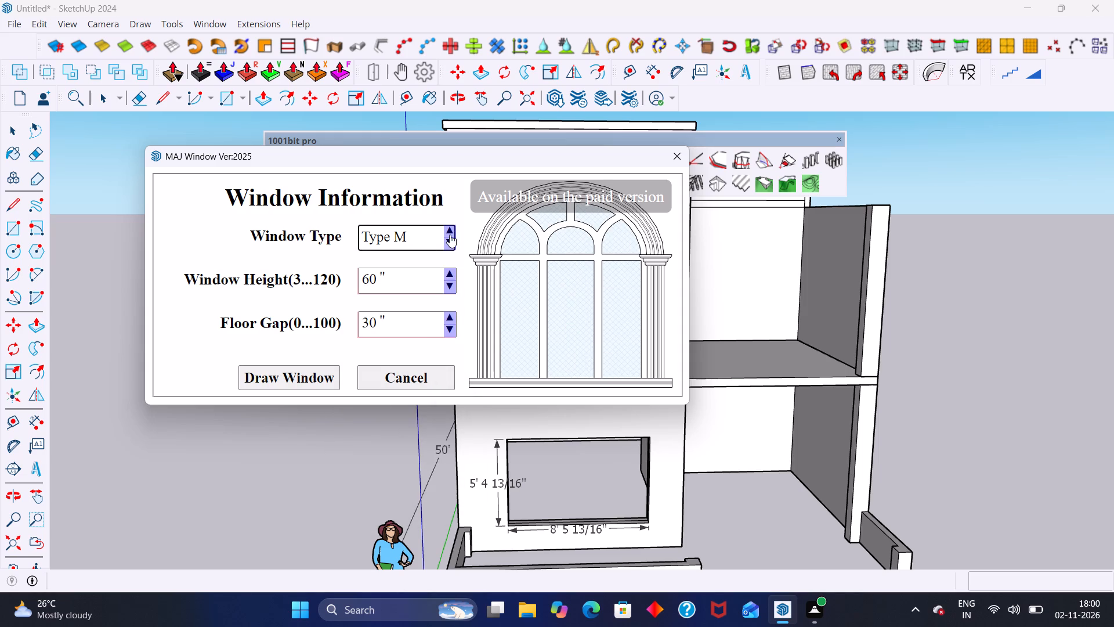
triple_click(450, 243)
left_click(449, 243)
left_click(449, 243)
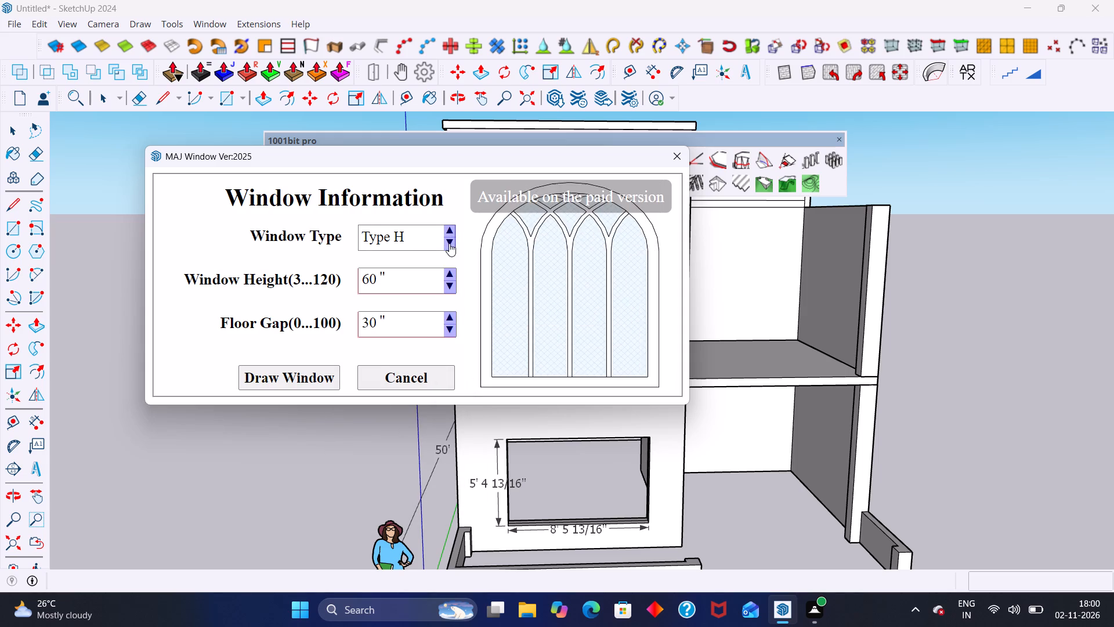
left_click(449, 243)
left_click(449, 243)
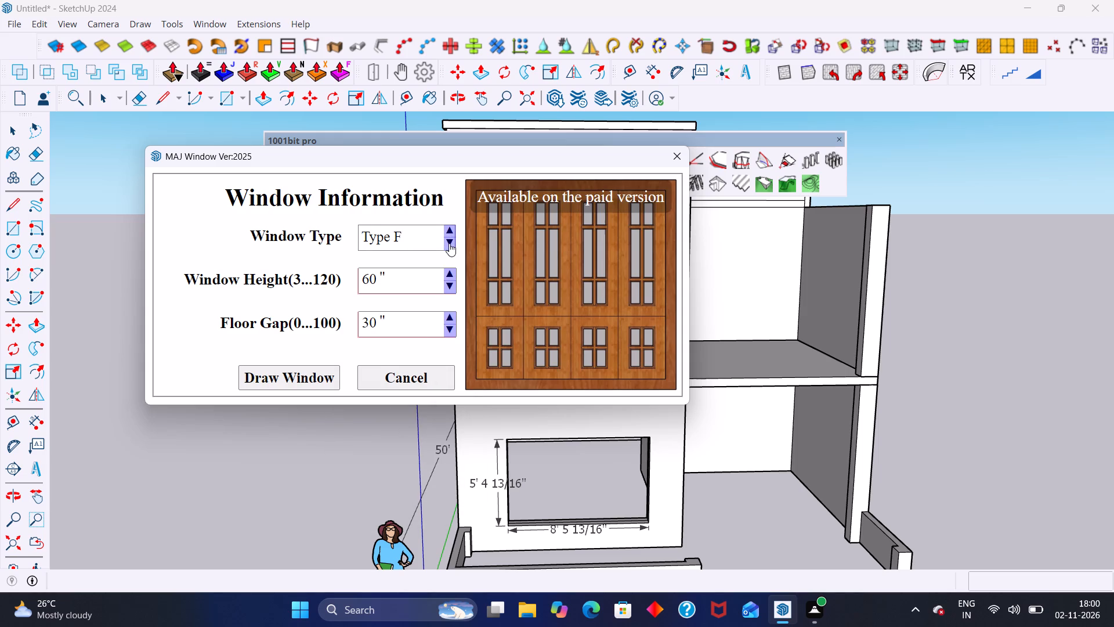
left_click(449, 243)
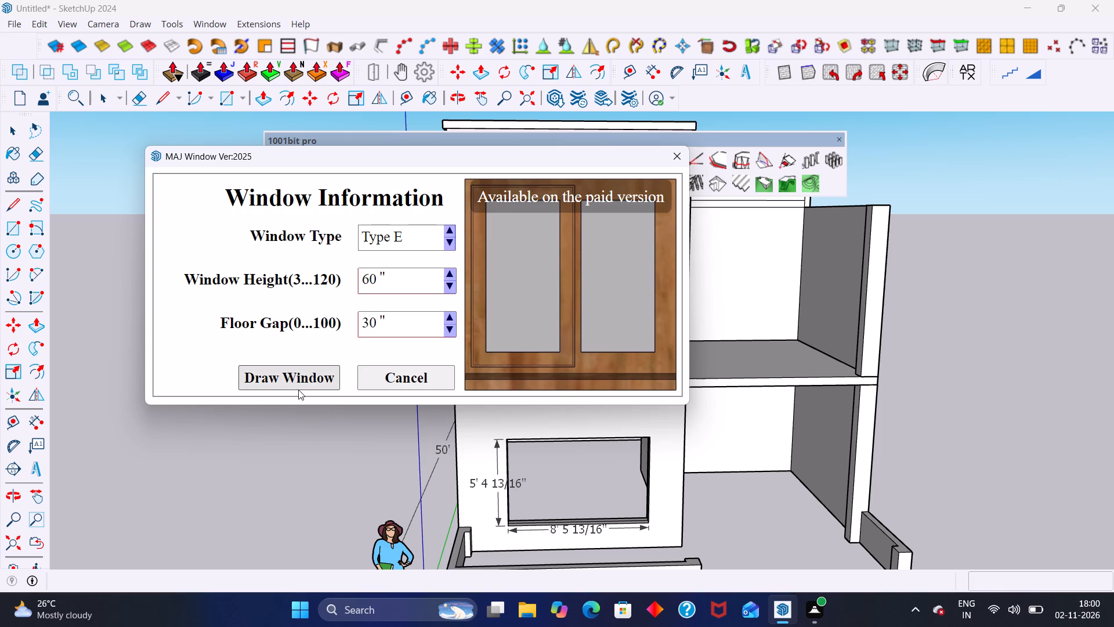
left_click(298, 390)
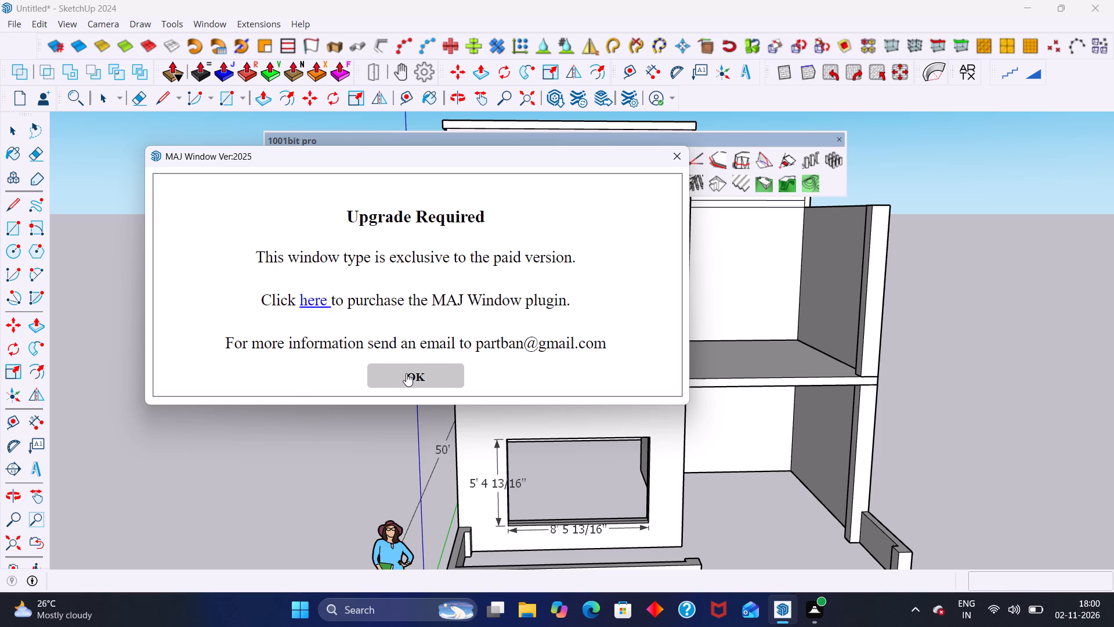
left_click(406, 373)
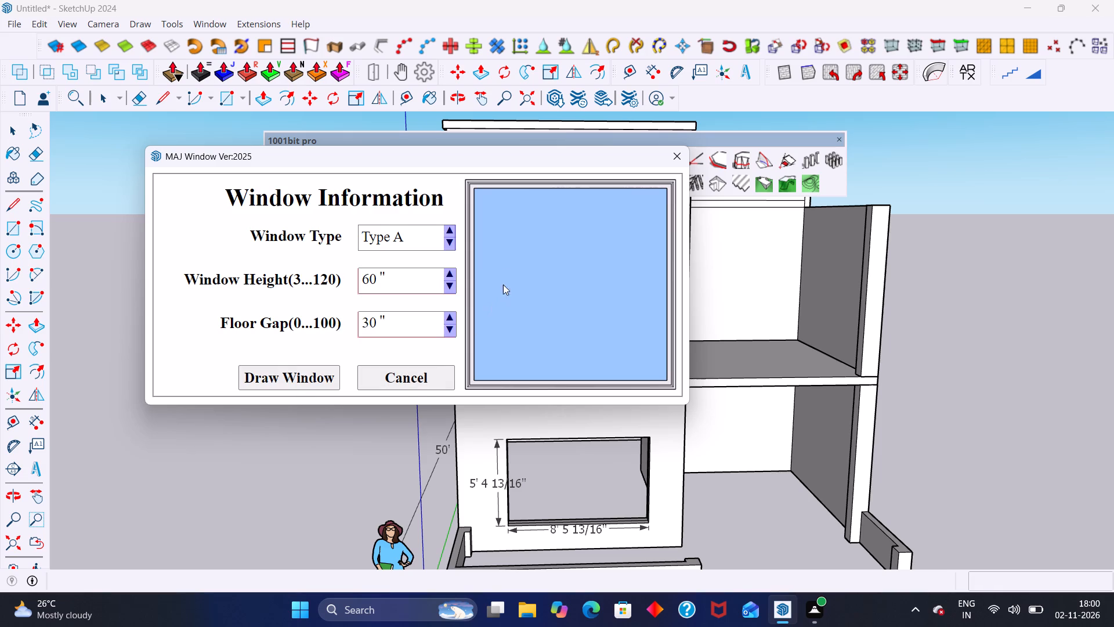
Examine the window type previews again from Type M back to Type A, ending on Type A.
left_click(450, 247)
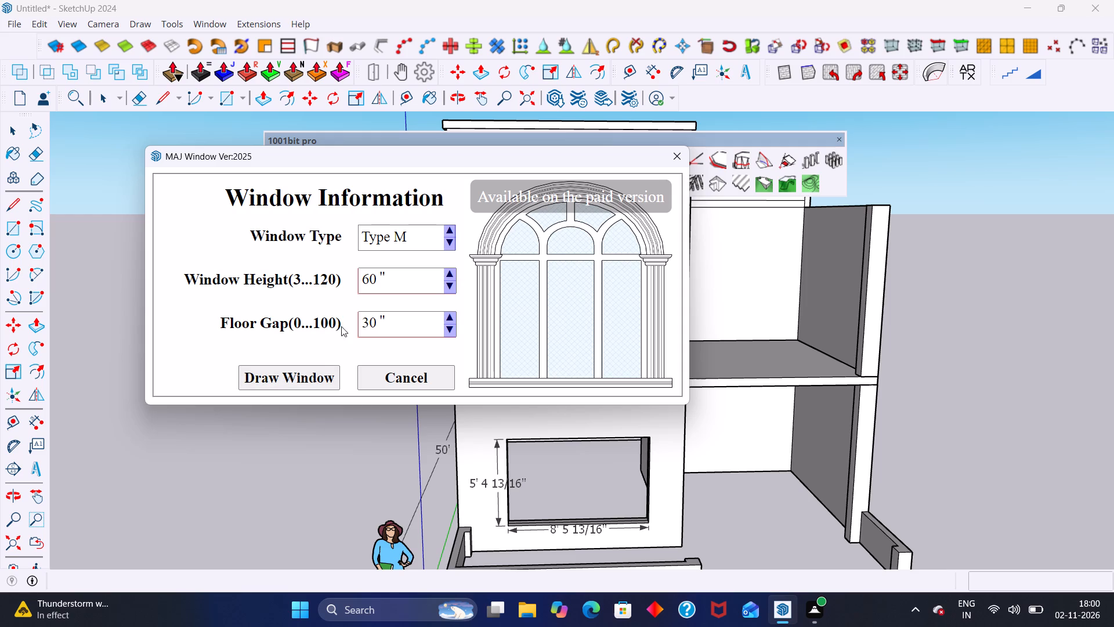
left_click(448, 247)
left_click(449, 247)
left_click(449, 247)
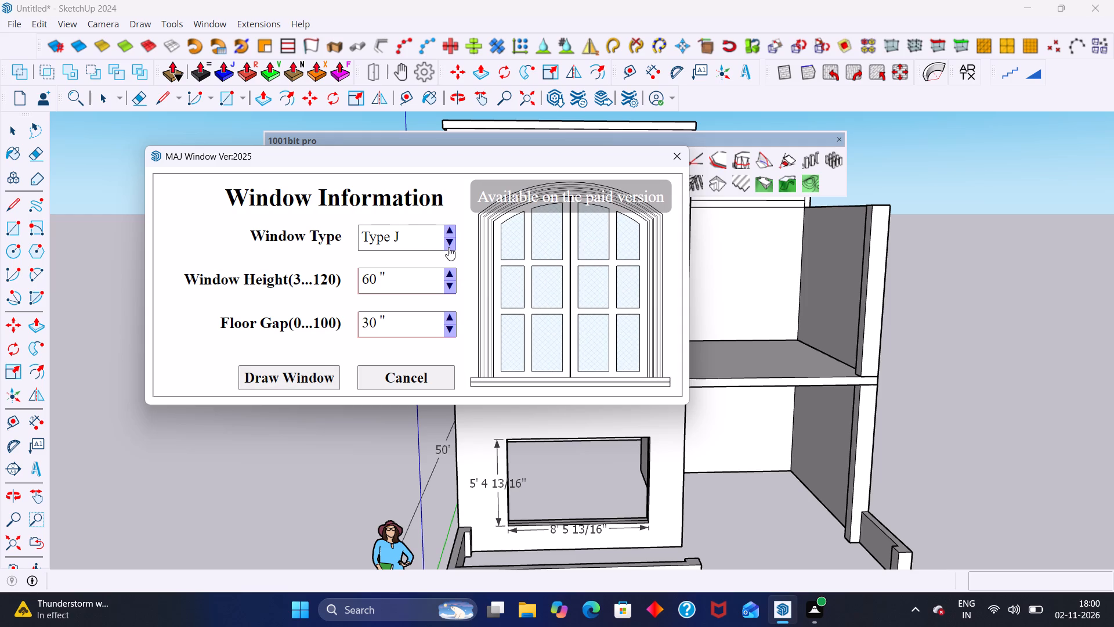
left_click(449, 250)
left_click(455, 250)
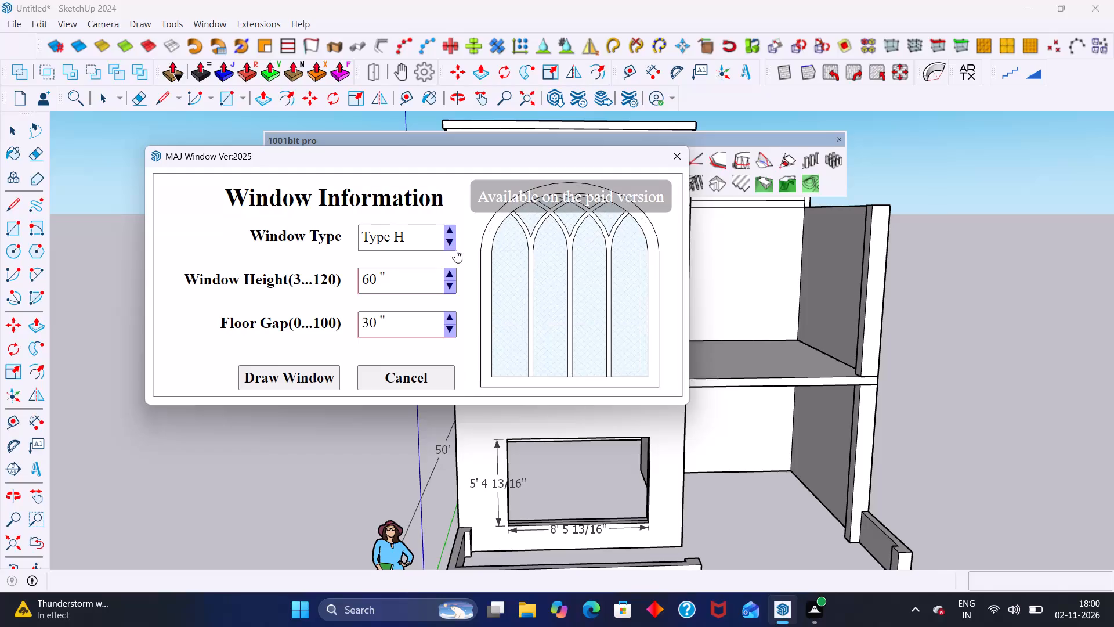
left_click(443, 242)
left_click(443, 242)
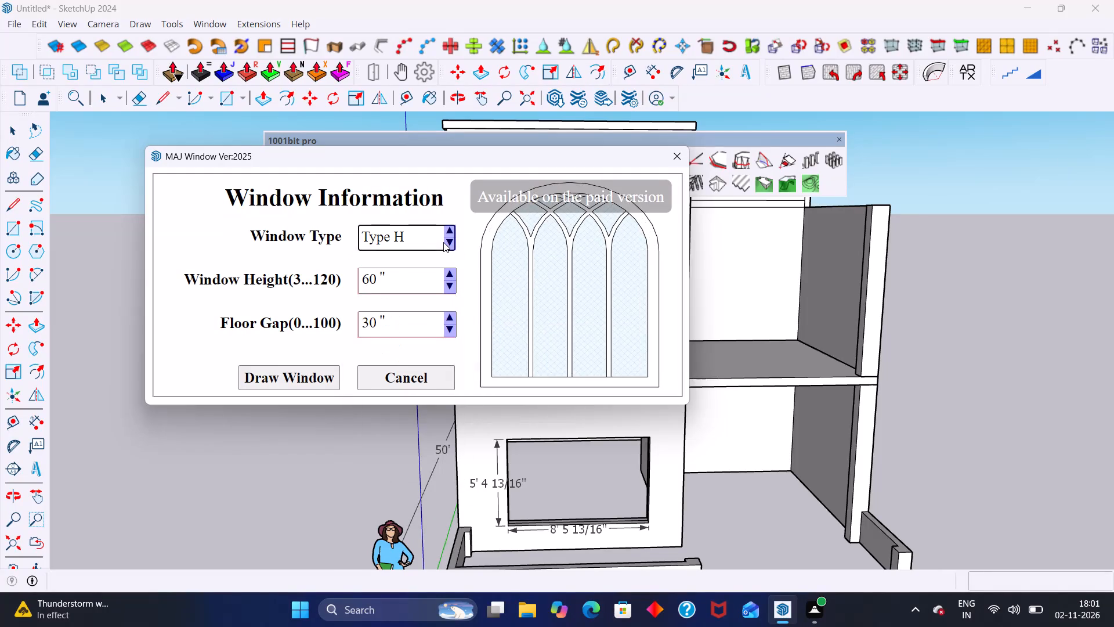
left_click(448, 241)
left_click(448, 241)
double_click(448, 241)
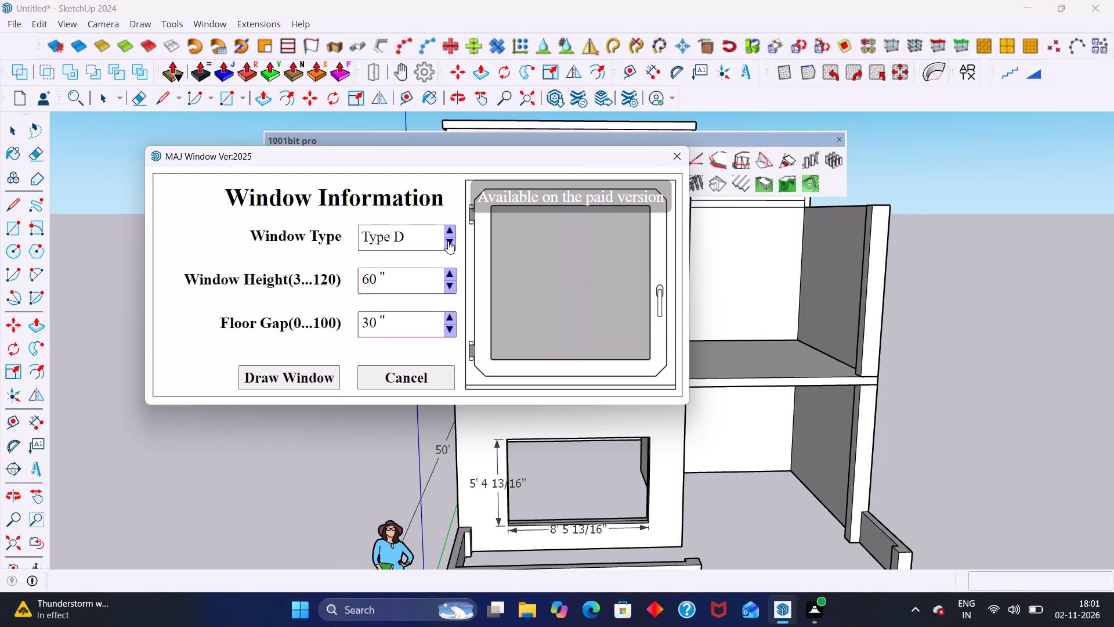
left_click(448, 241)
left_click(448, 241)
left_click(448, 241)
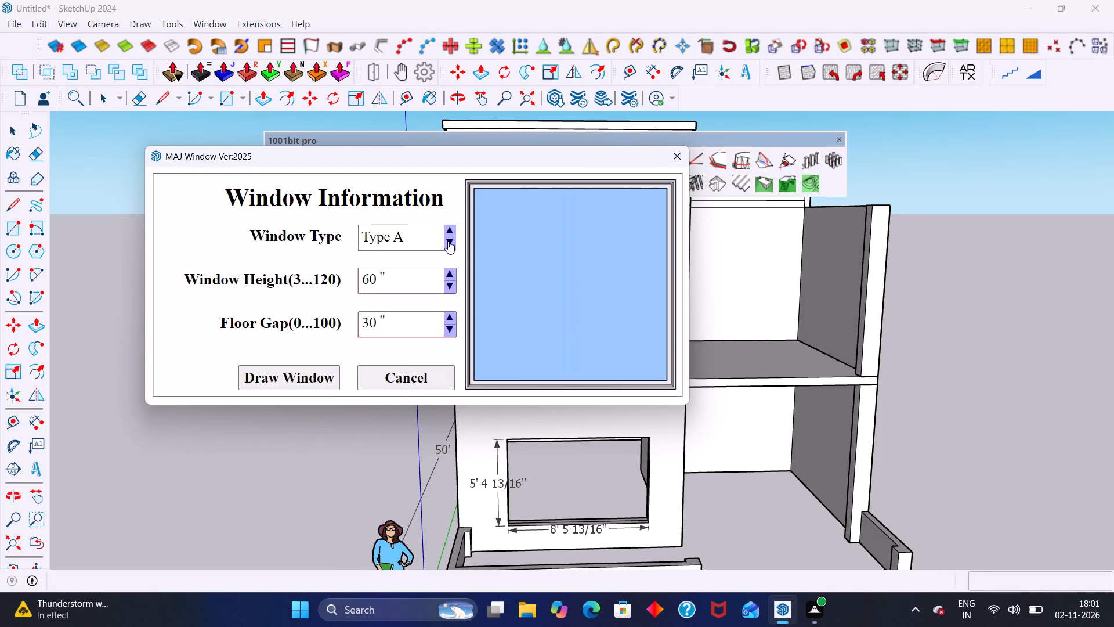
left_click(450, 242)
double_click(447, 230)
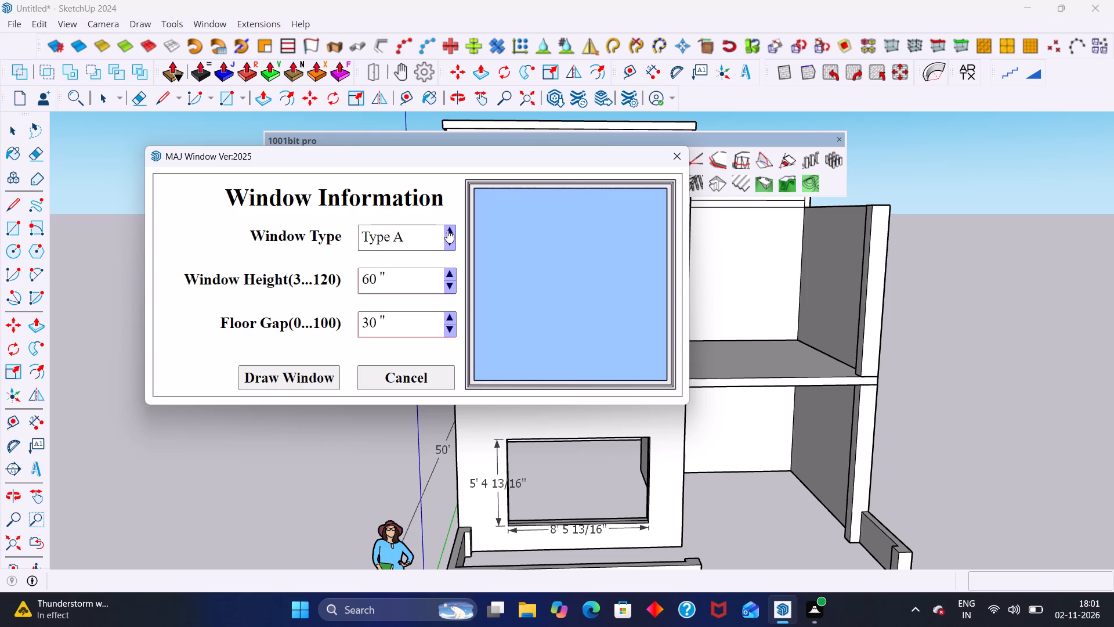
Draw a Type A window, 60" high with a 30" floor gap and 6' wide, between the side edges of the first-floor wall rectangle.
left_click(309, 379)
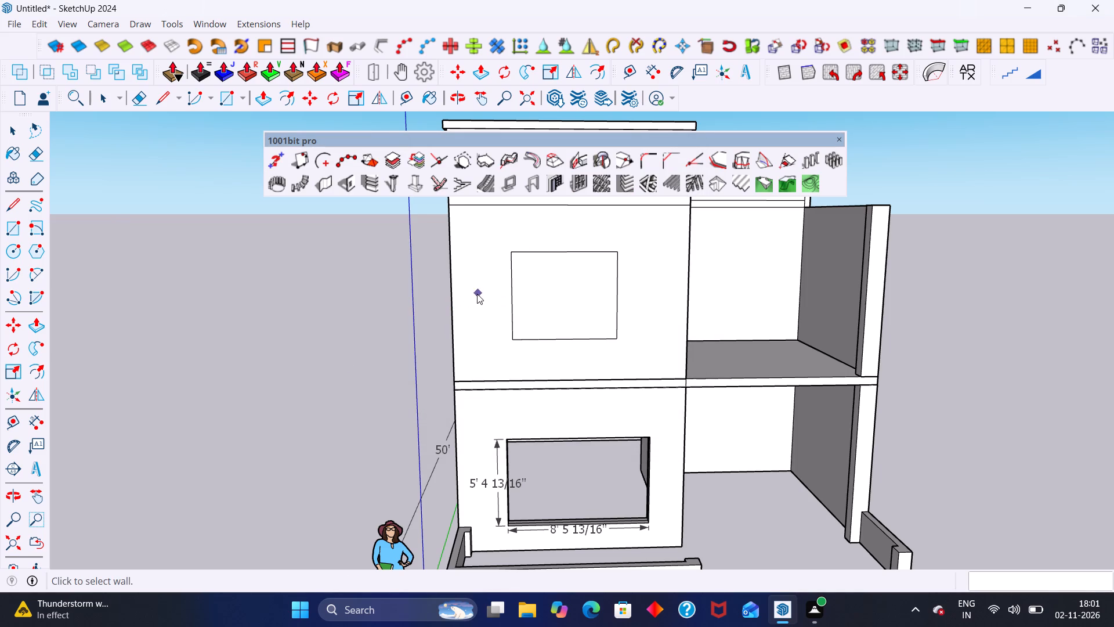
left_click(453, 301)
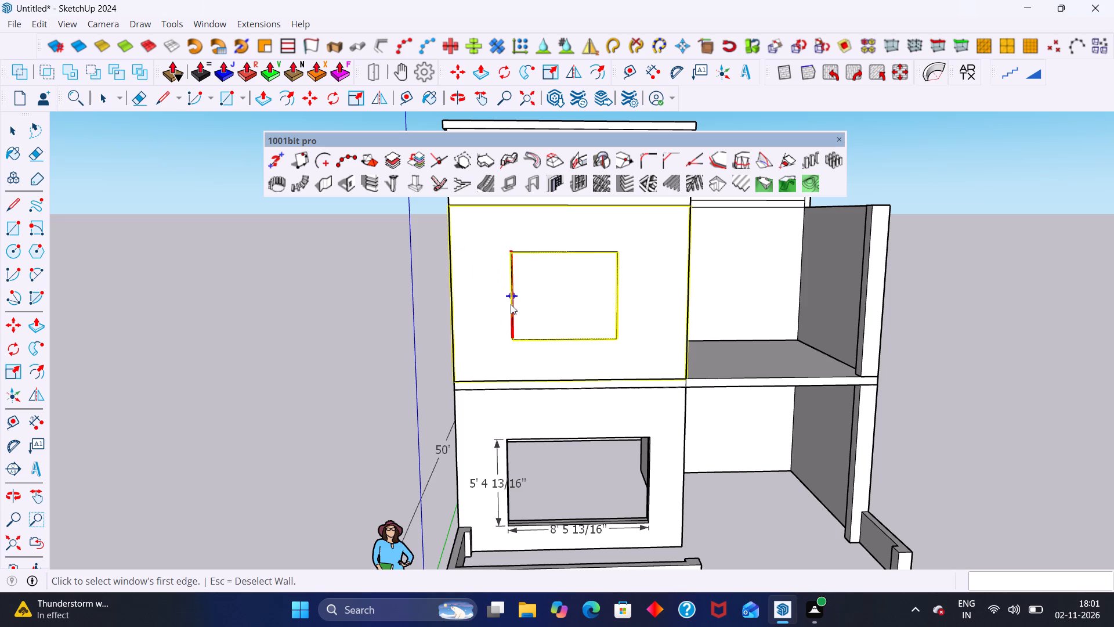
left_click(511, 305)
left_click(613, 317)
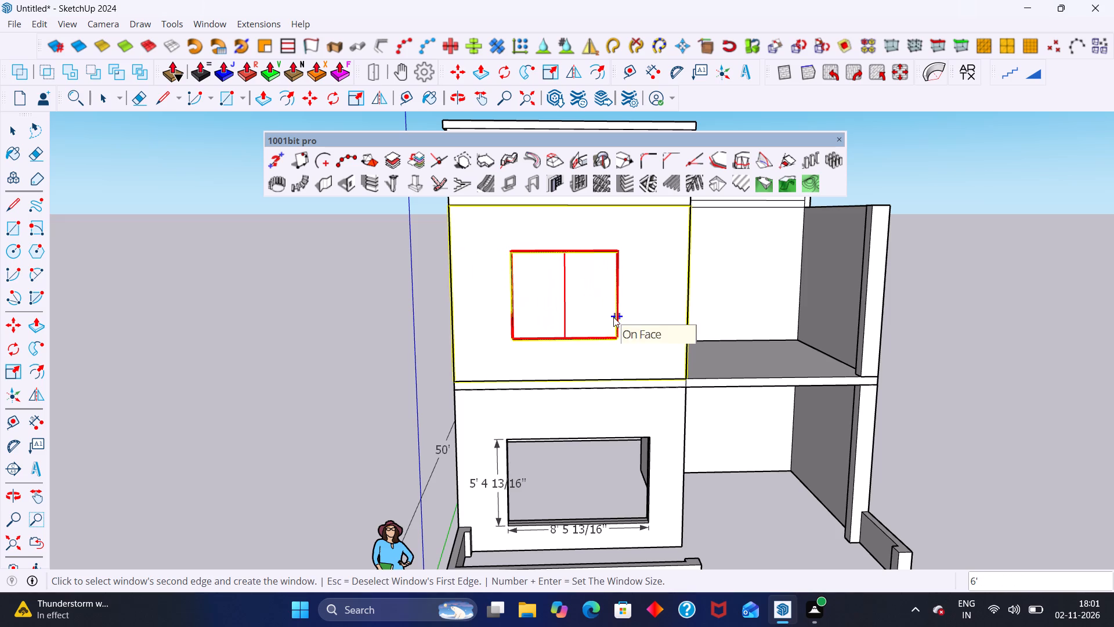
left_click(519, 304)
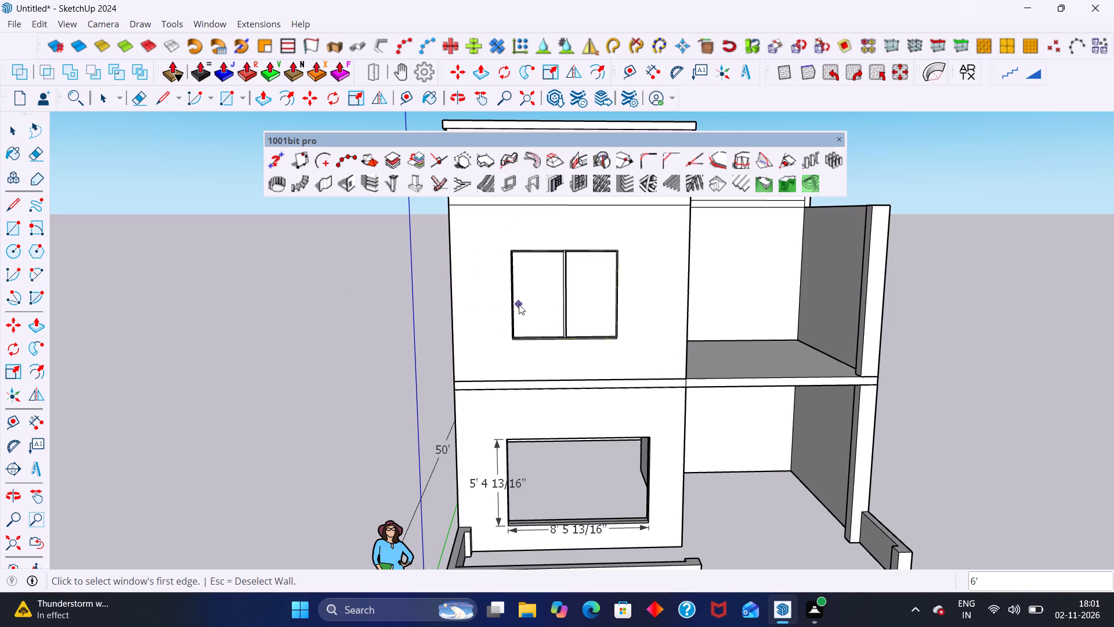
Leave the window command and inspect the Type A window on the first-floor wall from the front and side.
key("space")
triple_click(497, 303)
left_click(506, 302)
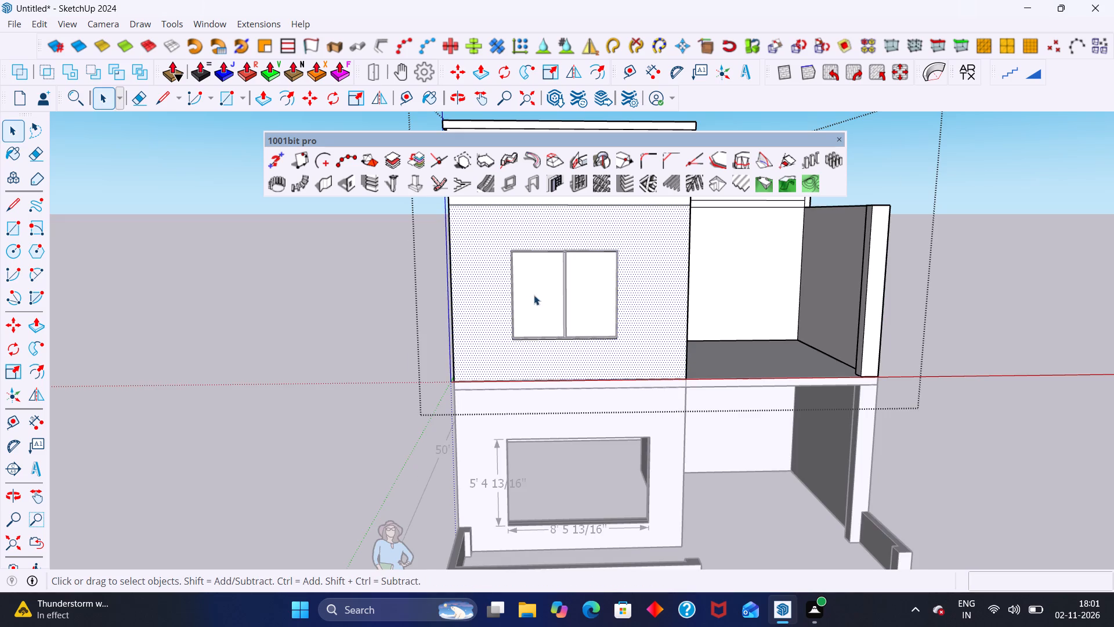
left_click(360, 271)
left_click(360, 245)
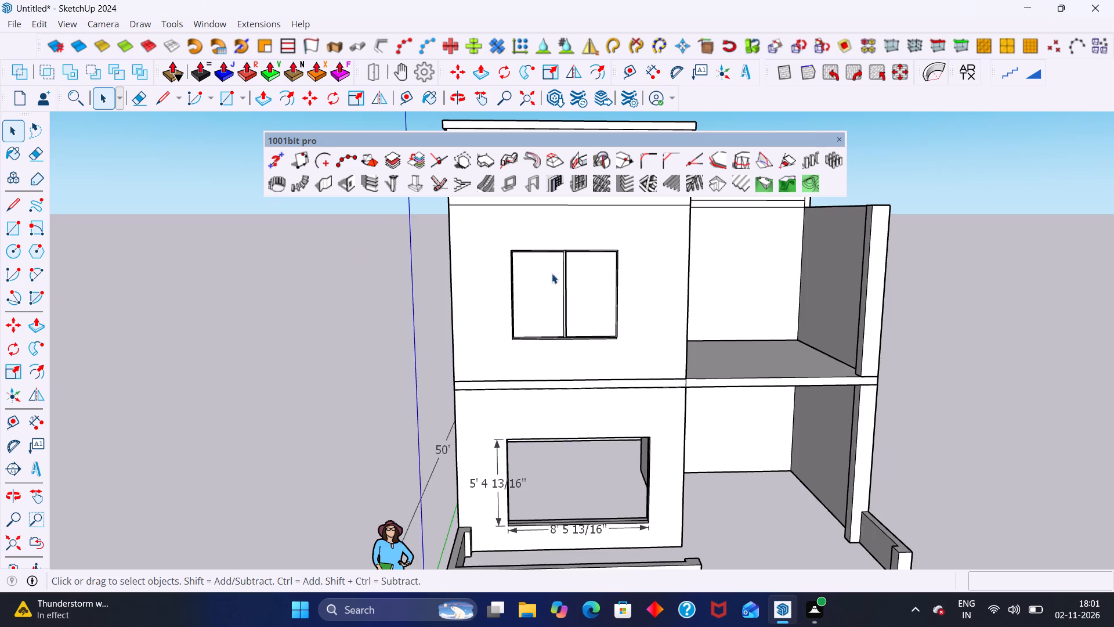
left_click(562, 283)
scroll(558, 284, "up", 1)
middle_click(558, 284)
scroll(558, 284, "down", 1)
middle_click_drag(549, 283, 349, 284)
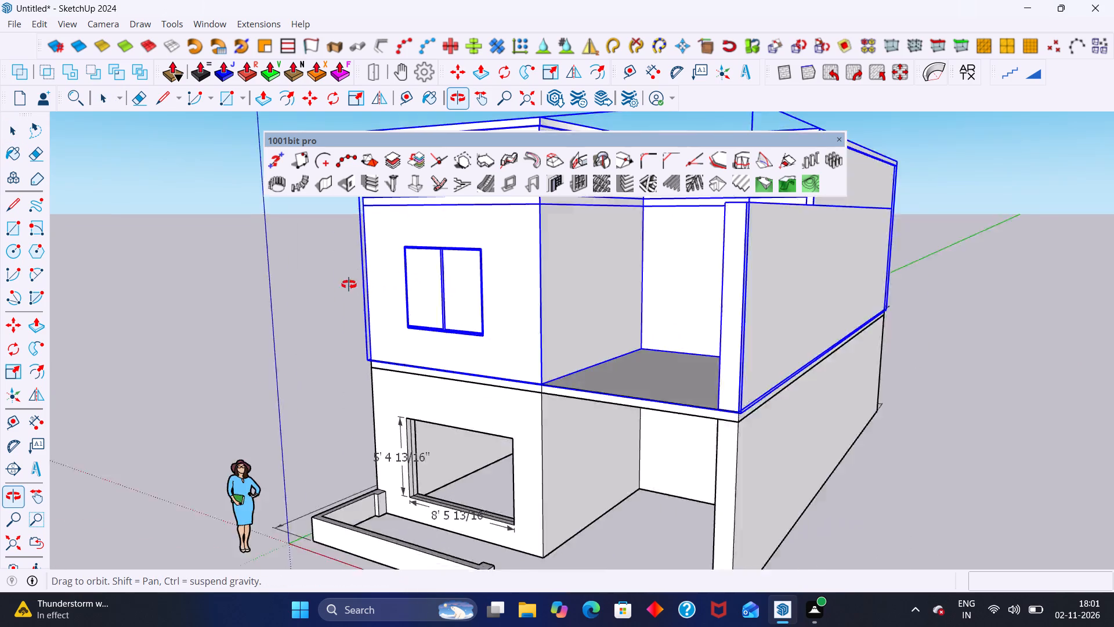
middle_click_drag(349, 284, 429, 290)
left_click(335, 295)
left_click(466, 302)
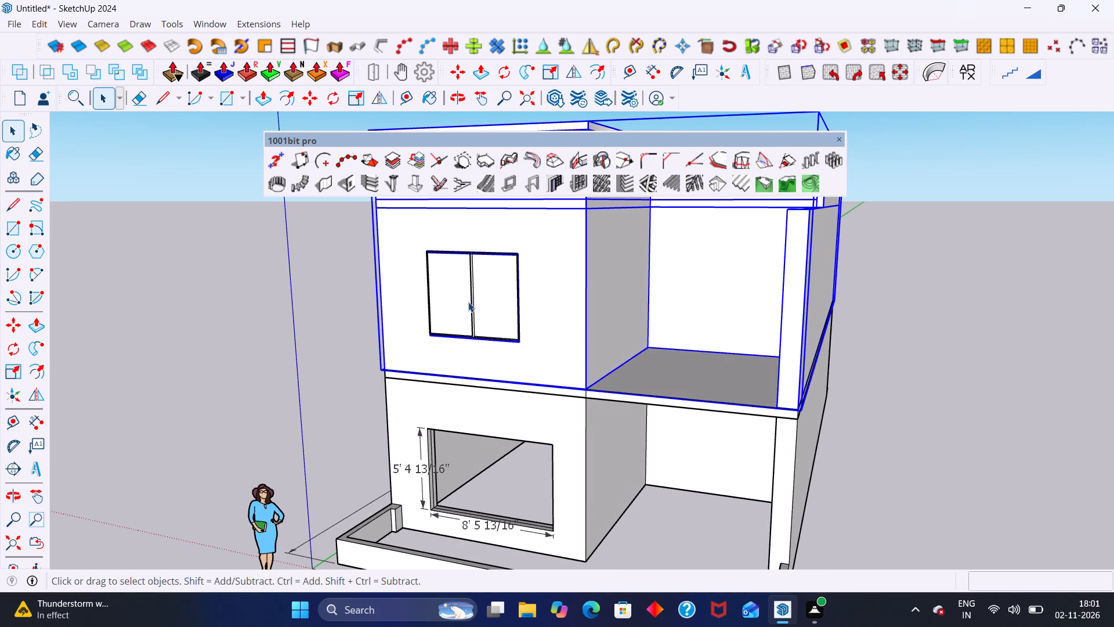
Undo the Type A window so only the rectangle outline remains on the first-floor wall.
key("ctrl+z")
key("ctrl+z")
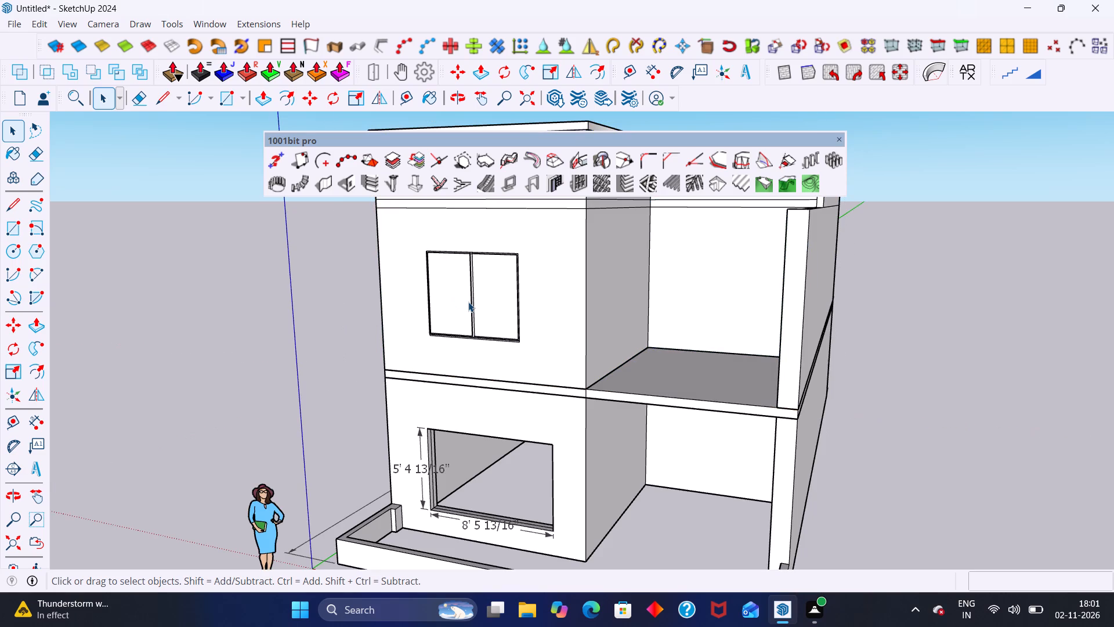
key("ctrl+z")
middle_click_drag(445, 298, 464, 292)
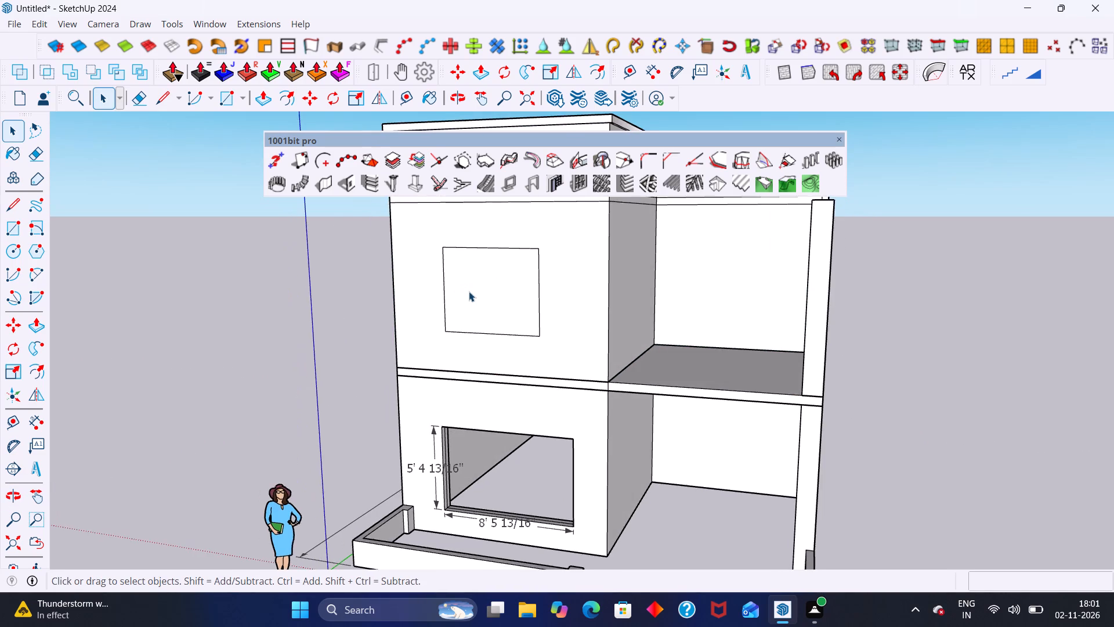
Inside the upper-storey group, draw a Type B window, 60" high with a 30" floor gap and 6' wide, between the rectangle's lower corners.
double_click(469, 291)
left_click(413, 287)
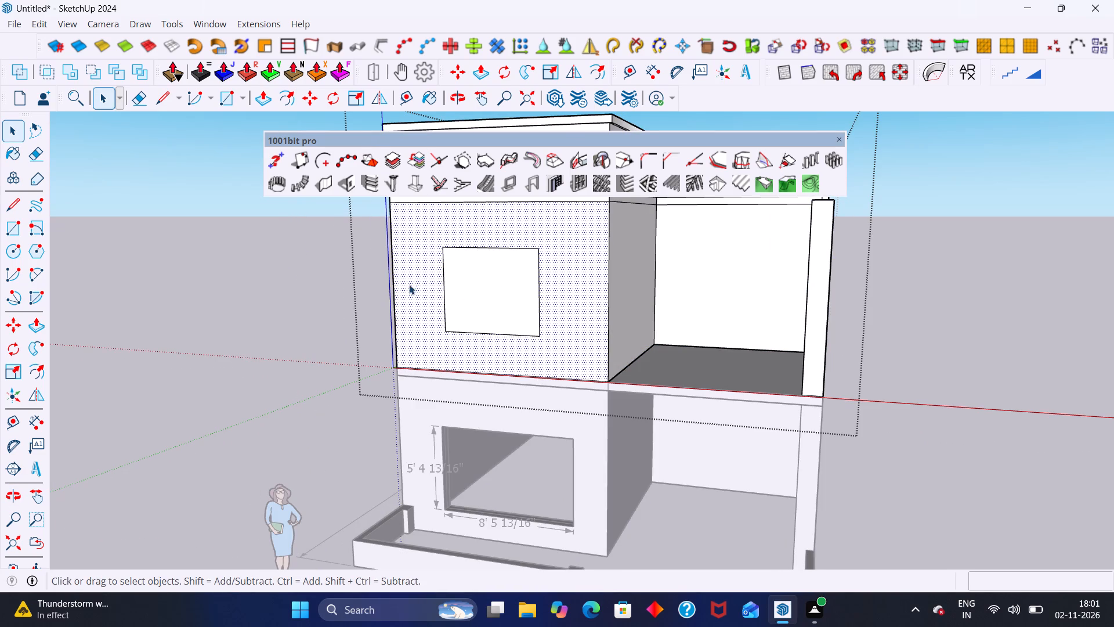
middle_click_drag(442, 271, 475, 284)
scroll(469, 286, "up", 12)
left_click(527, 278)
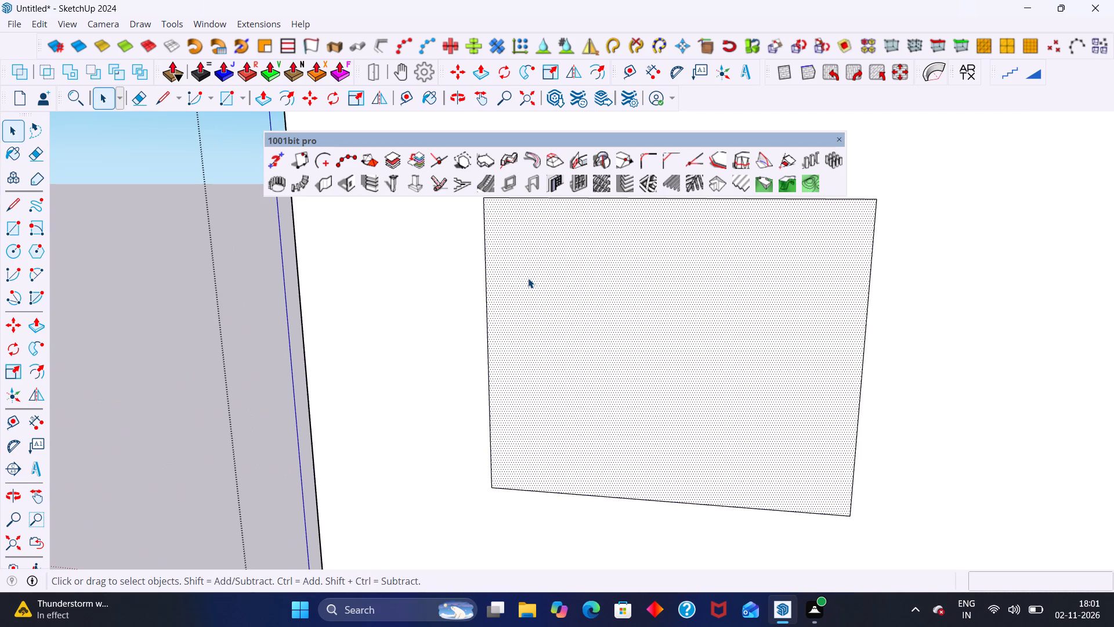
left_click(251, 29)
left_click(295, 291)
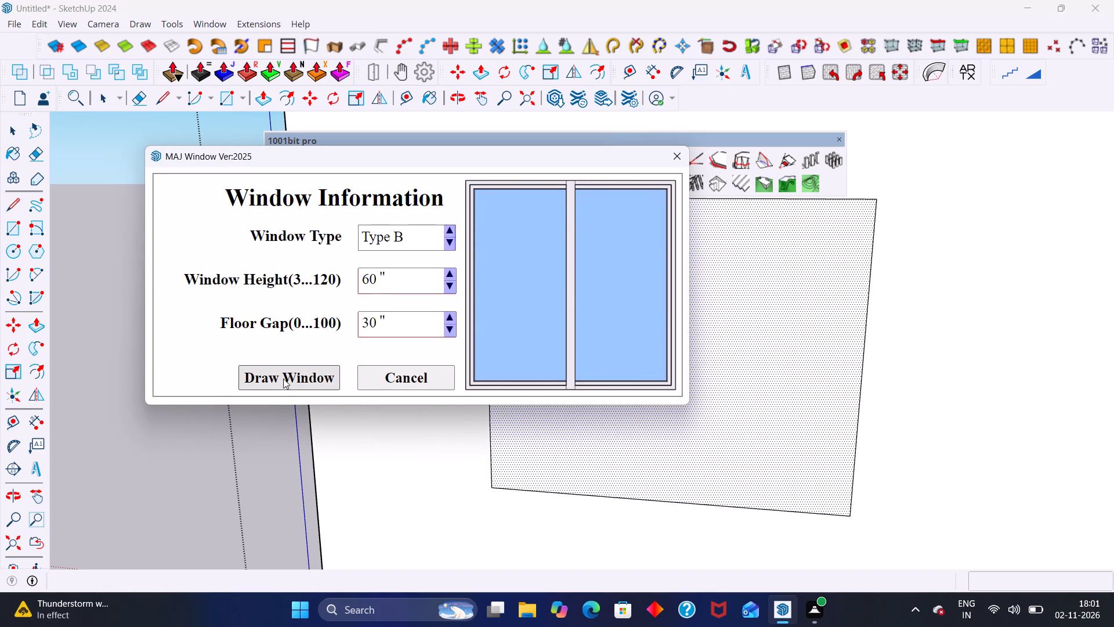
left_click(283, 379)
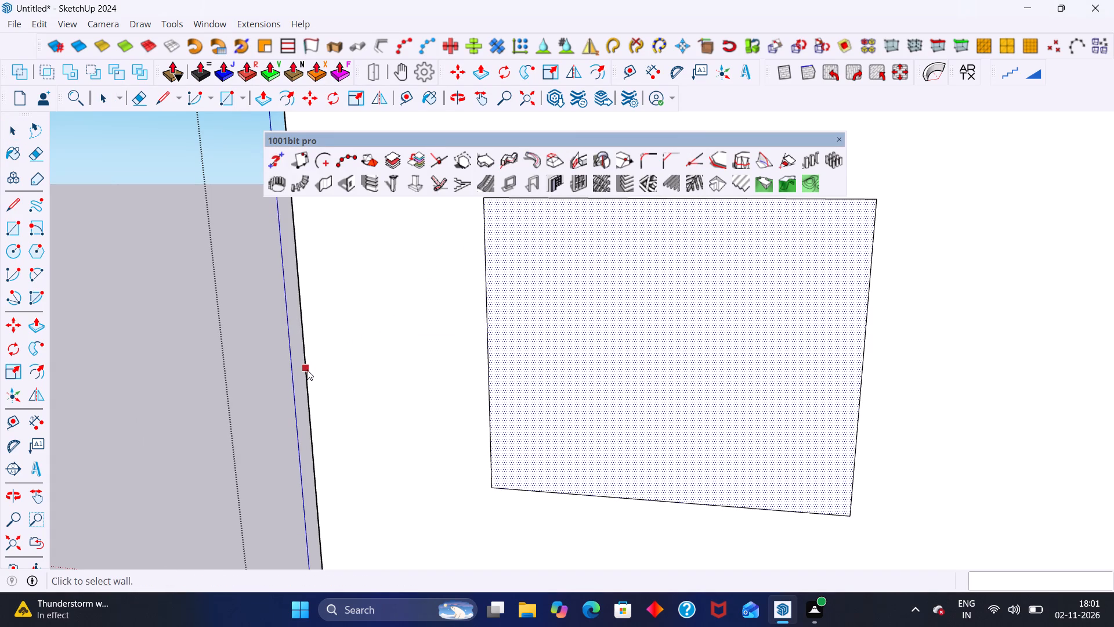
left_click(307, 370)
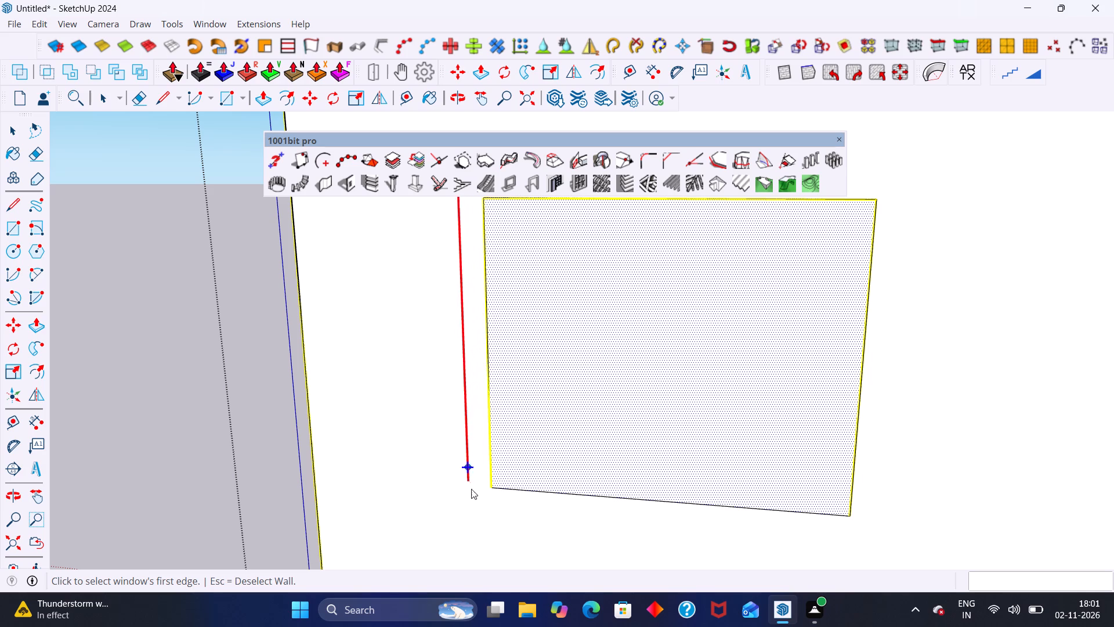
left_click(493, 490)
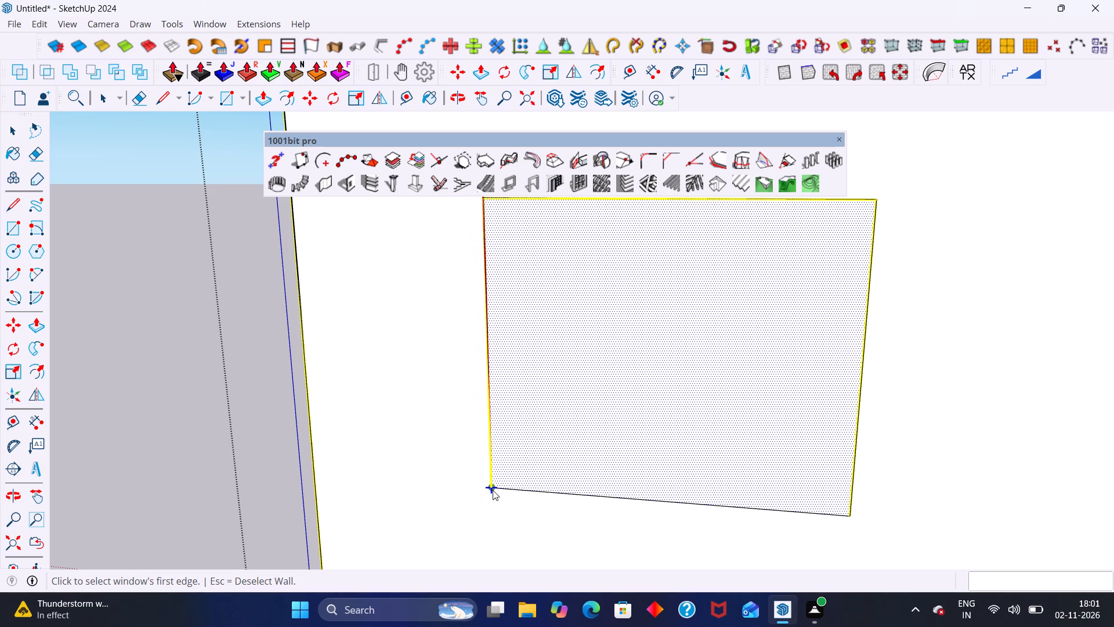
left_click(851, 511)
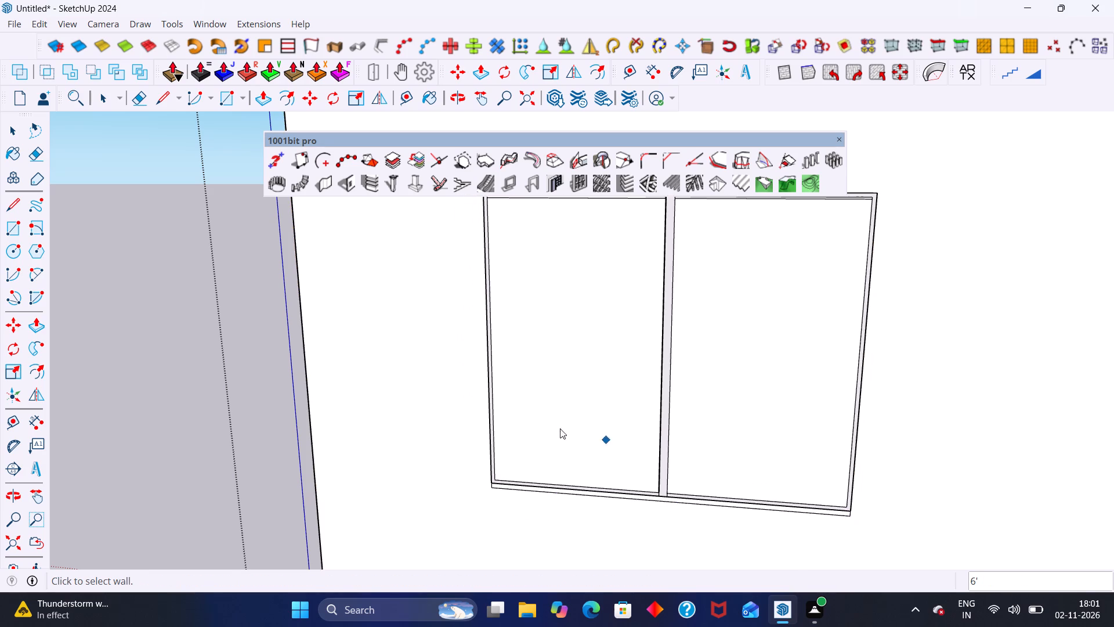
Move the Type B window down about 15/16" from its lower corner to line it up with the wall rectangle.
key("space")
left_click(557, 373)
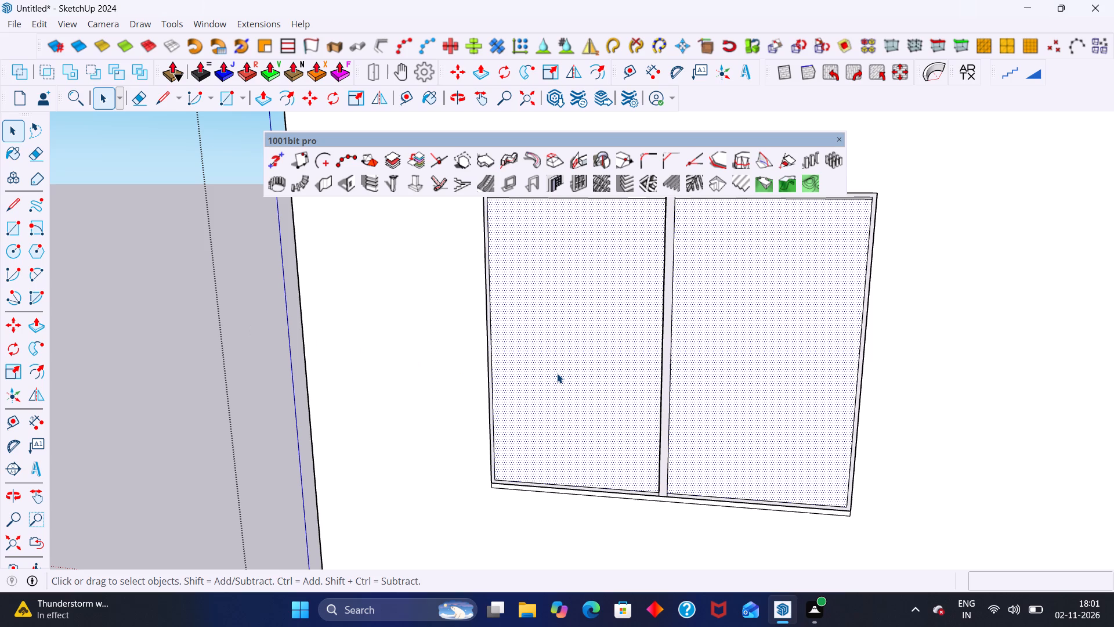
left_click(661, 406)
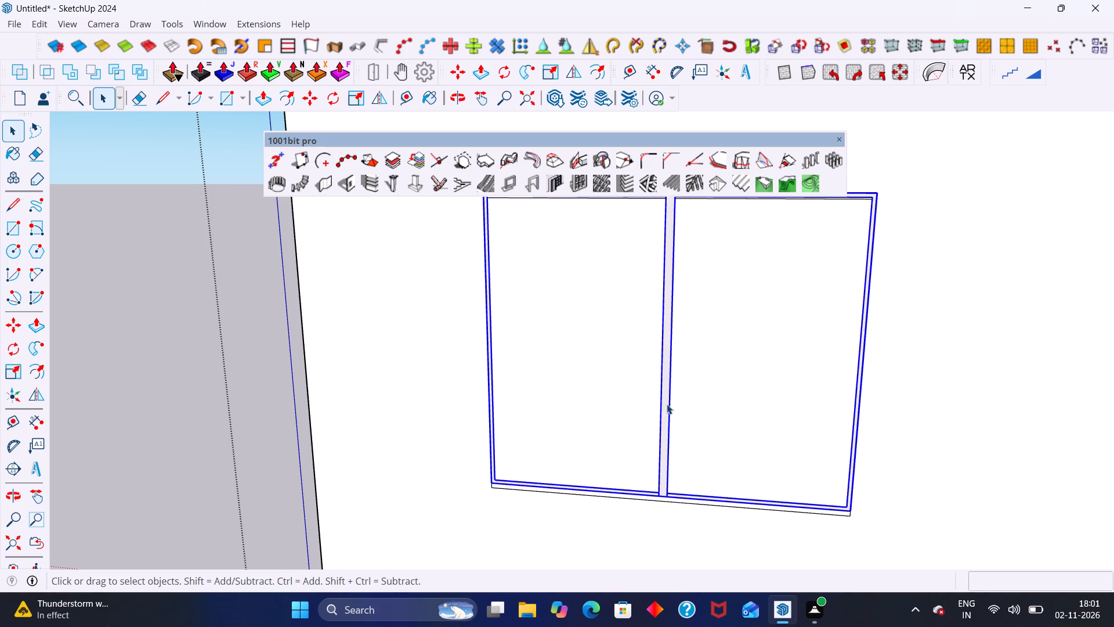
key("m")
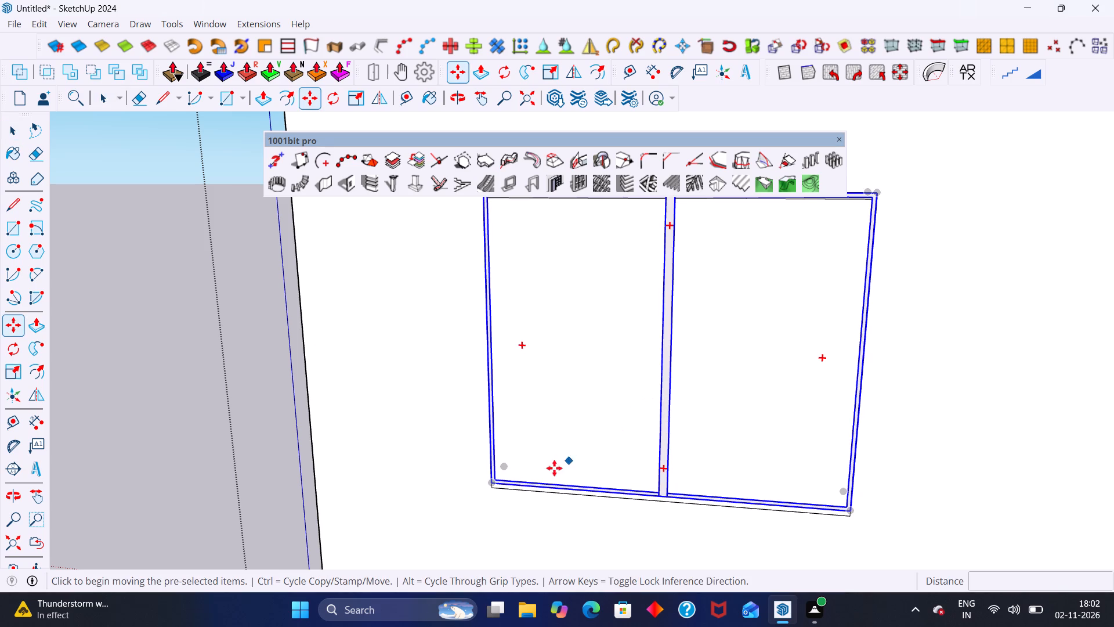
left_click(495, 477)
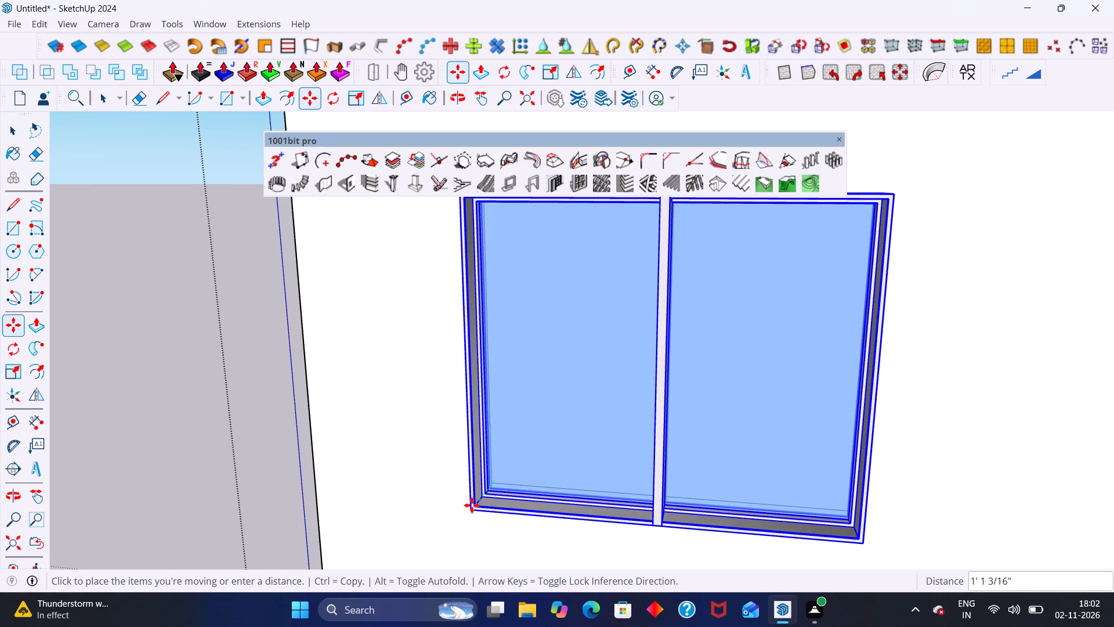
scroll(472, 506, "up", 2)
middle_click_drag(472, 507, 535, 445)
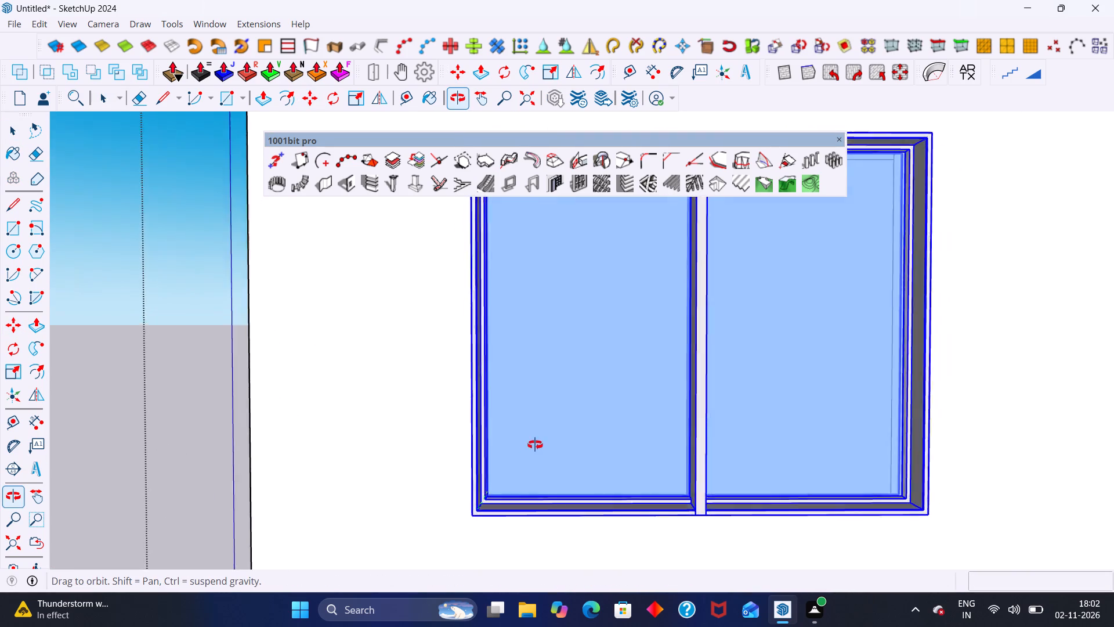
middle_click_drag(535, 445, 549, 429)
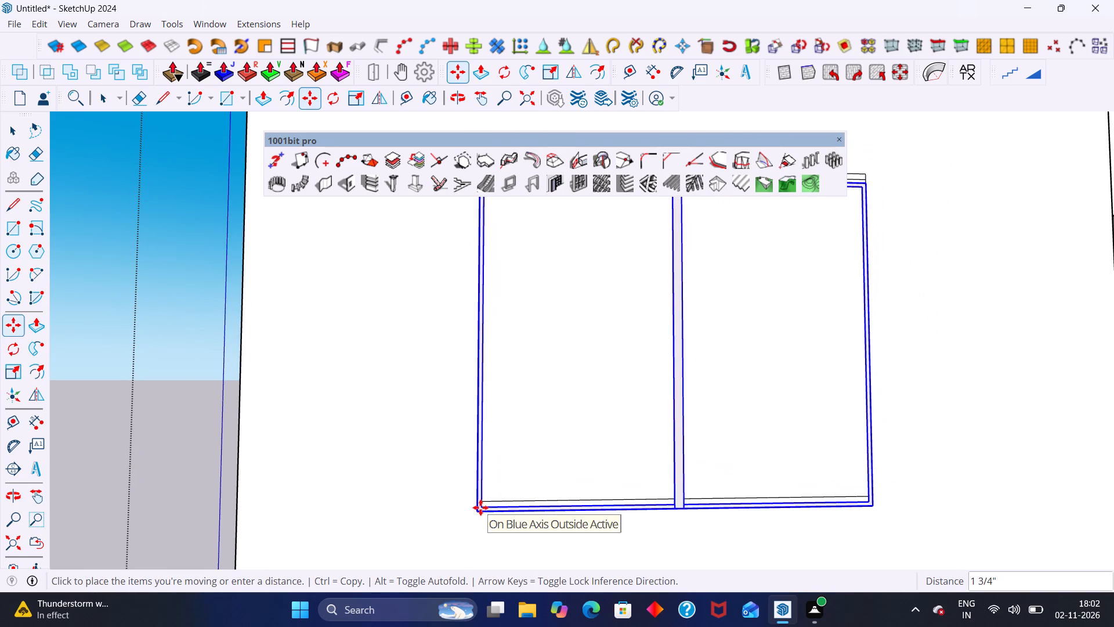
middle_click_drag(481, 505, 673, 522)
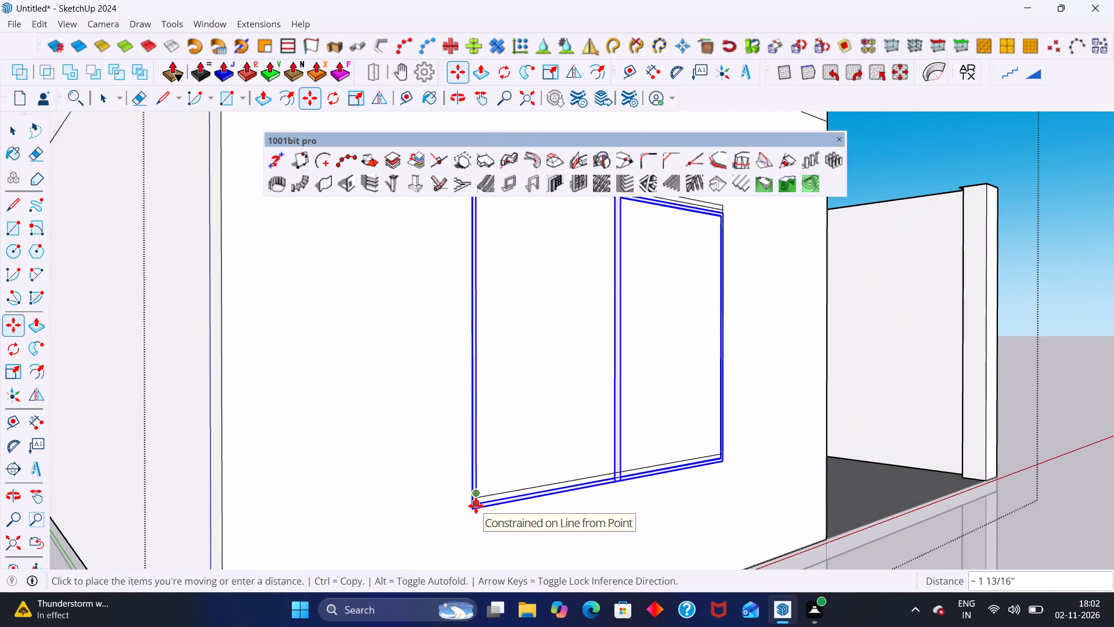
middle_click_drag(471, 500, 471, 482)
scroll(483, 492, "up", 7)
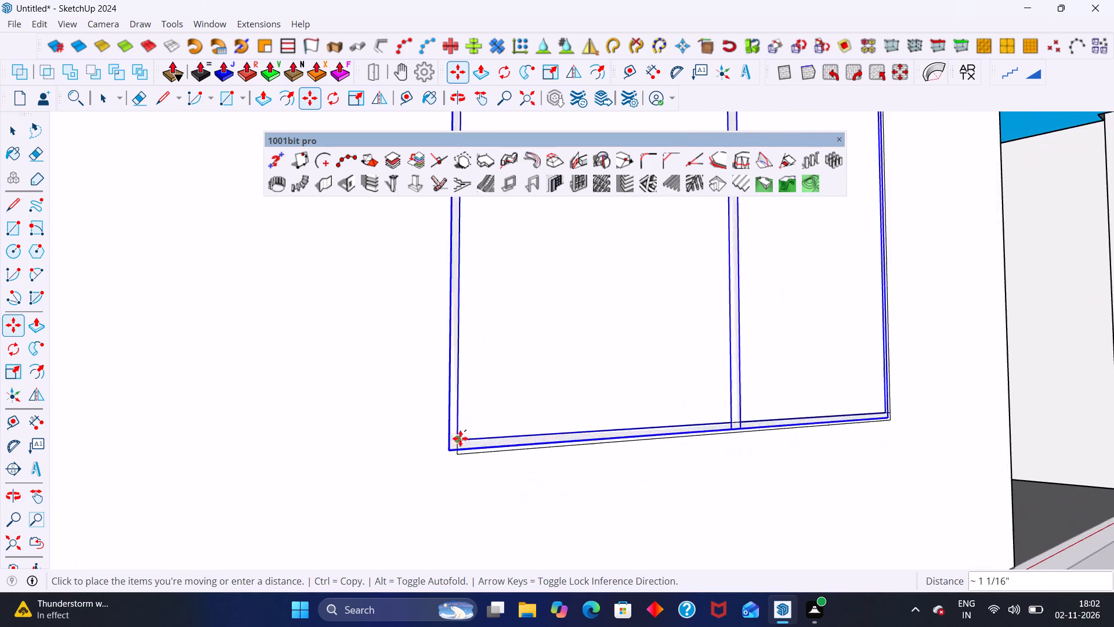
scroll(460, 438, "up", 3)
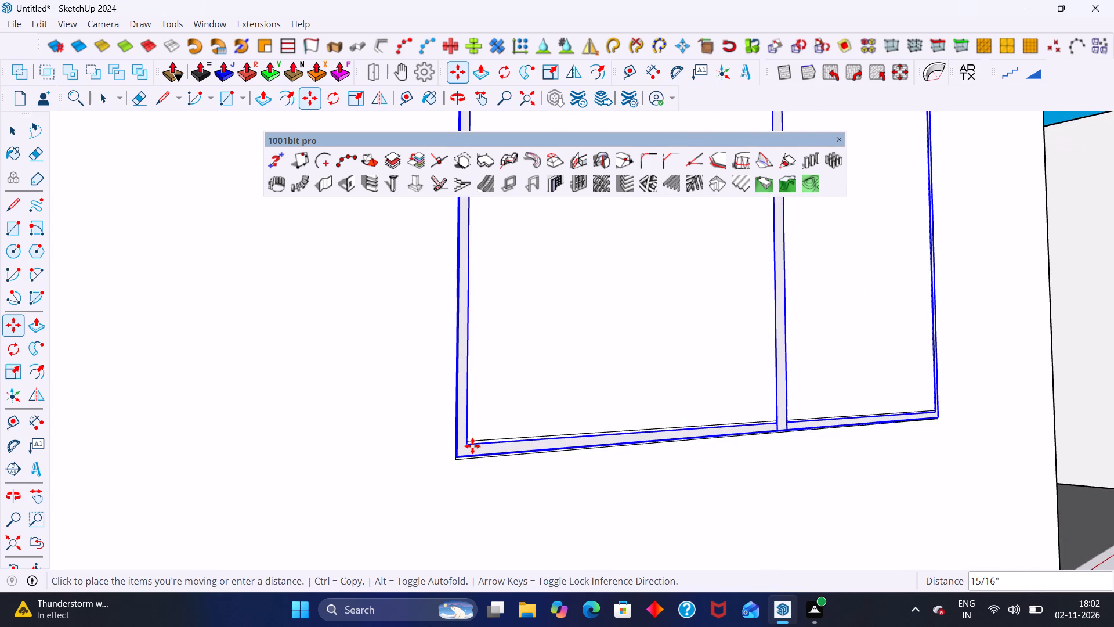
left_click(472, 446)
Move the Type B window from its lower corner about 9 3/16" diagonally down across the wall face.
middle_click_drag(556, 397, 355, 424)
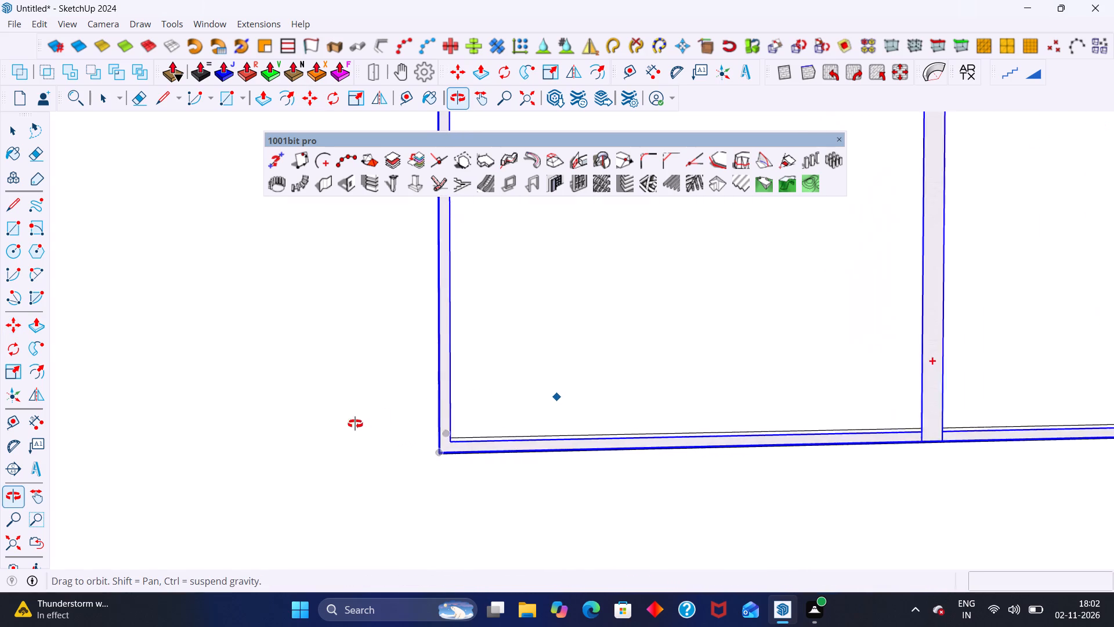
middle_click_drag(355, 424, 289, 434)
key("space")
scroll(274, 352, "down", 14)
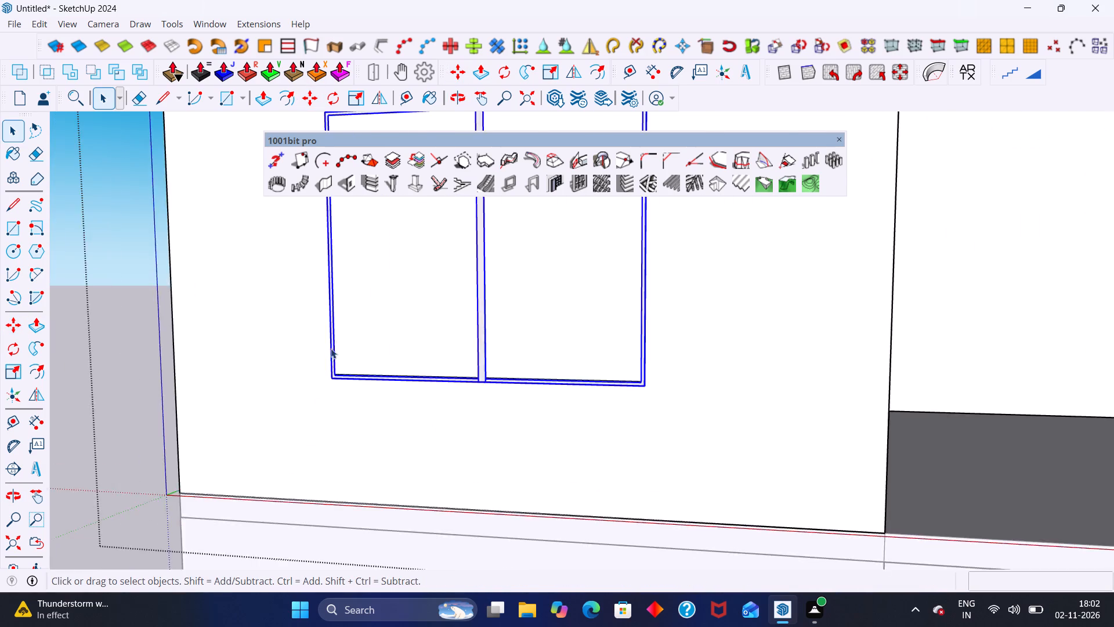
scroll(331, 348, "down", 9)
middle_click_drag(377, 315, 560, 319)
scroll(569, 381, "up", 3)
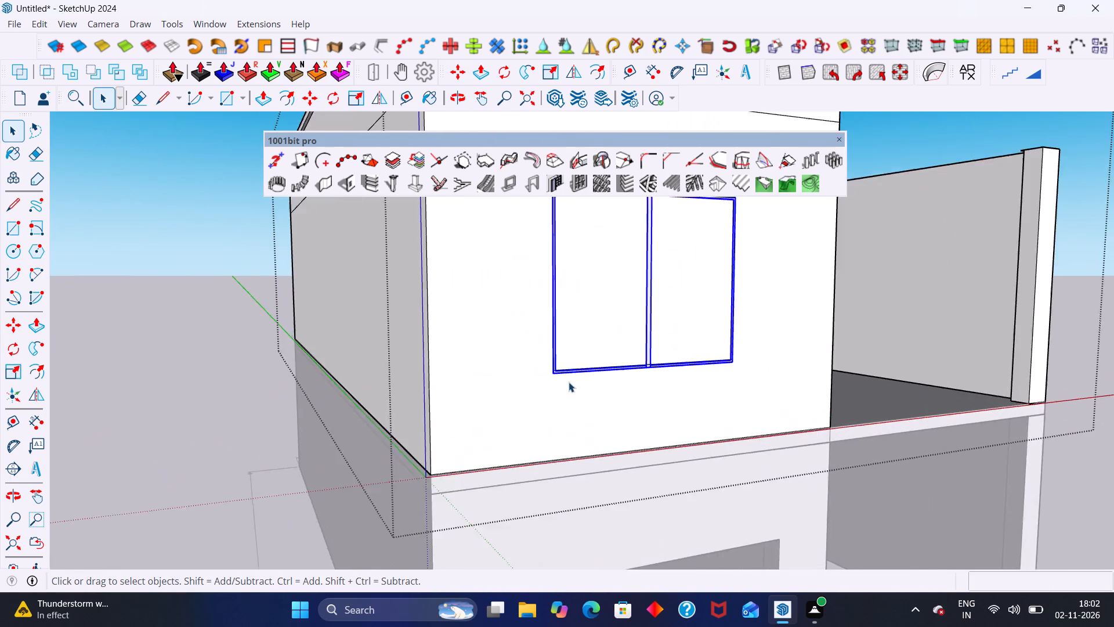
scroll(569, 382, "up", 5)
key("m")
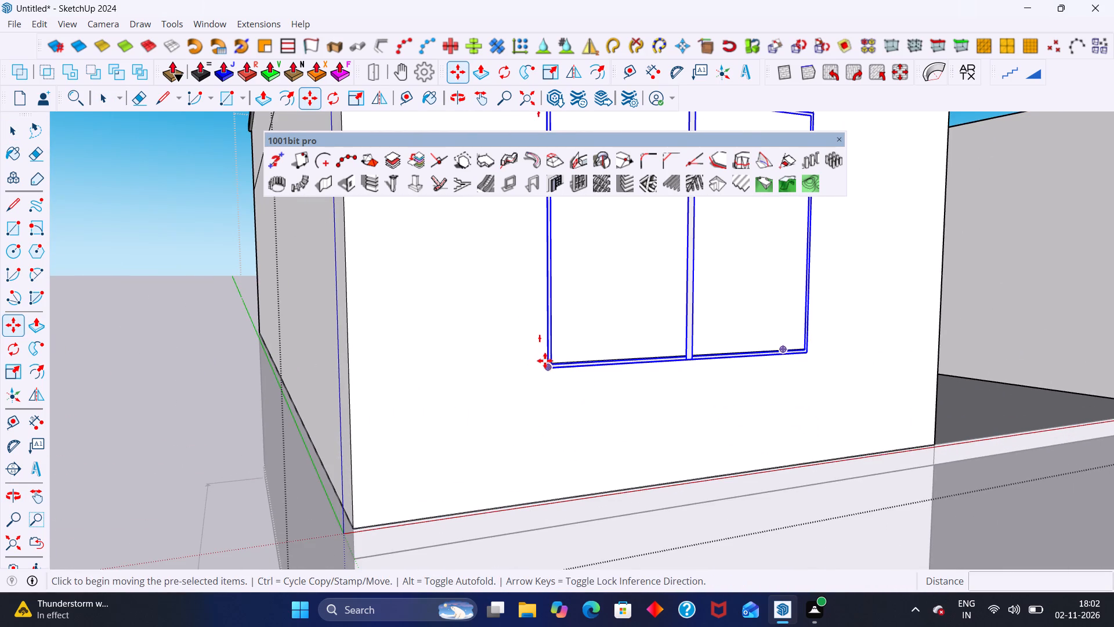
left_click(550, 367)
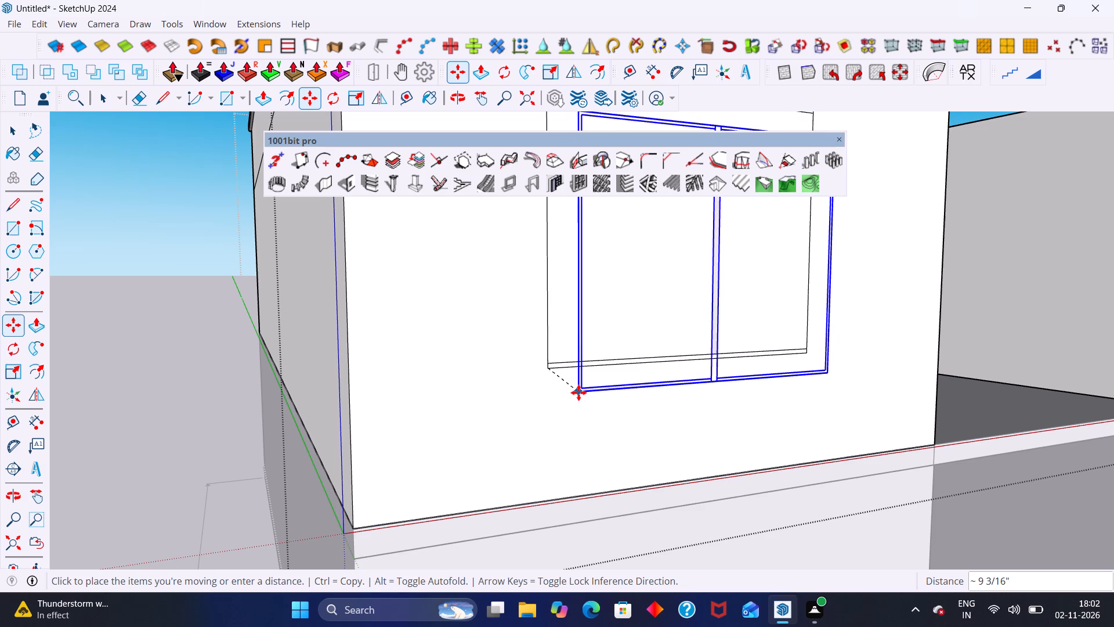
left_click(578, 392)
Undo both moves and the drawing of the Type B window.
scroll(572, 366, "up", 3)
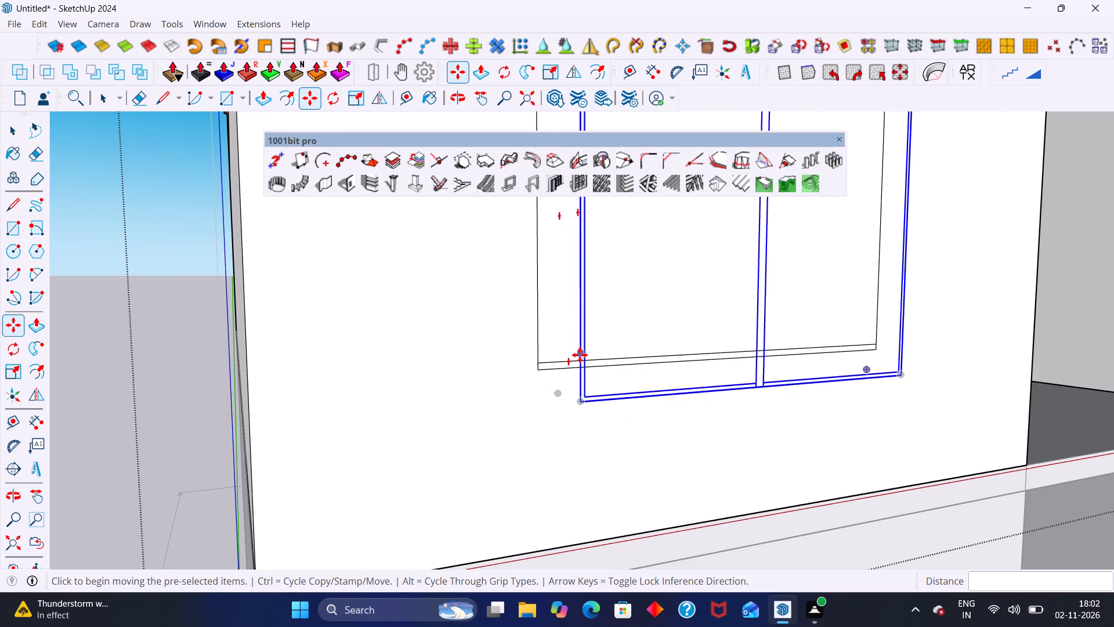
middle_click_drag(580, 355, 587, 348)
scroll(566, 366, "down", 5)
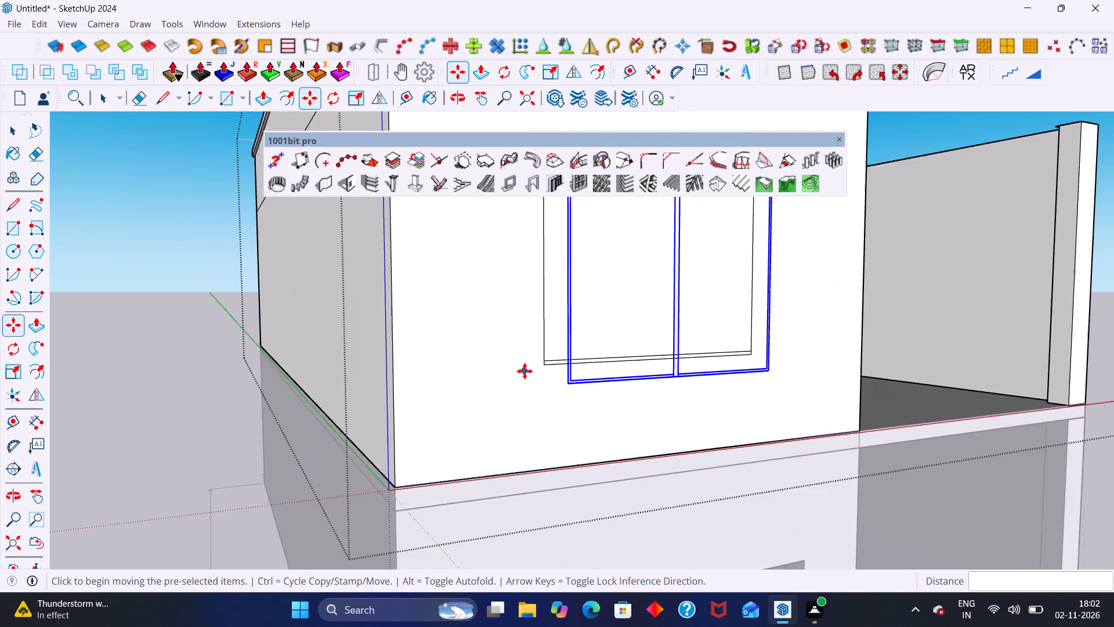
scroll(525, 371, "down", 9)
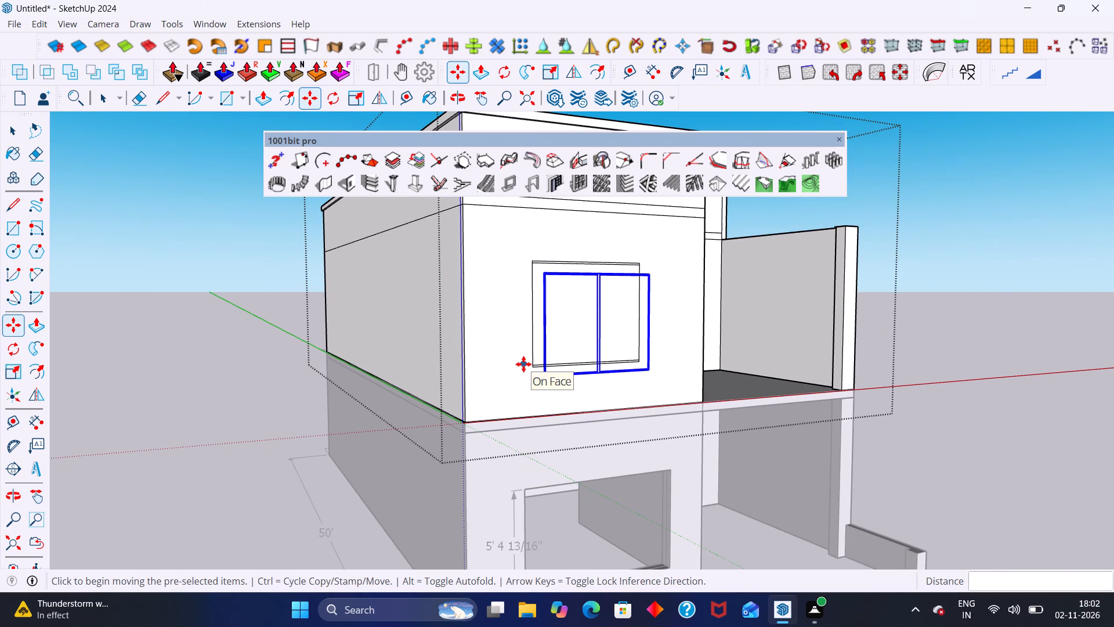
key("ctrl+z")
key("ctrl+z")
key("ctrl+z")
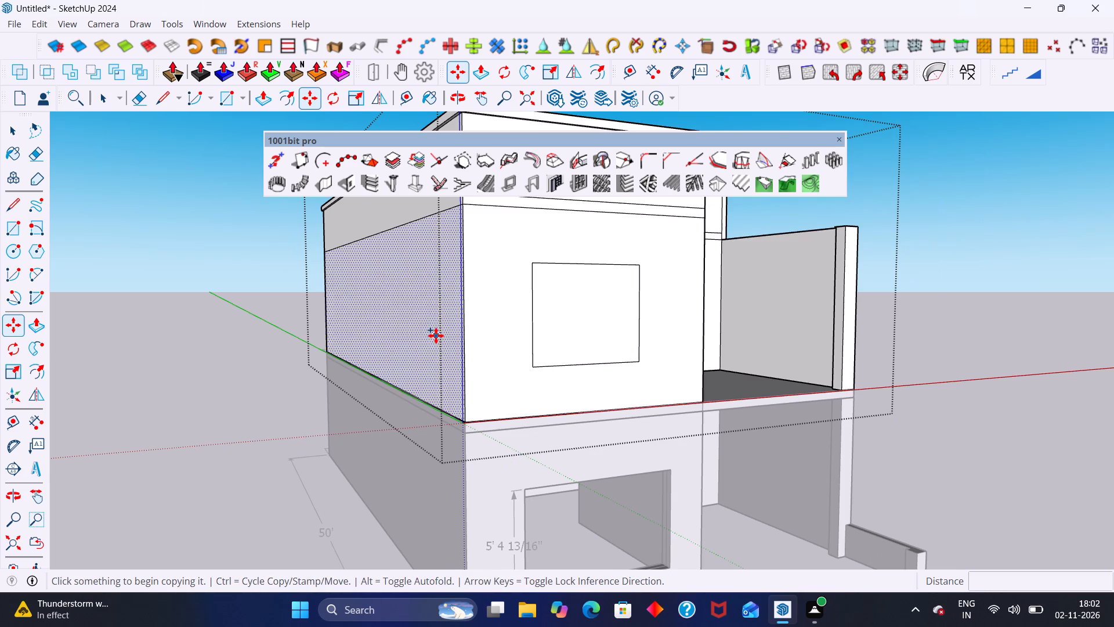
Inside the upper-storey group, delete the four edges of the rectangular window outline on the front wall, keeping the wall face.
key("space")
left_click(549, 289)
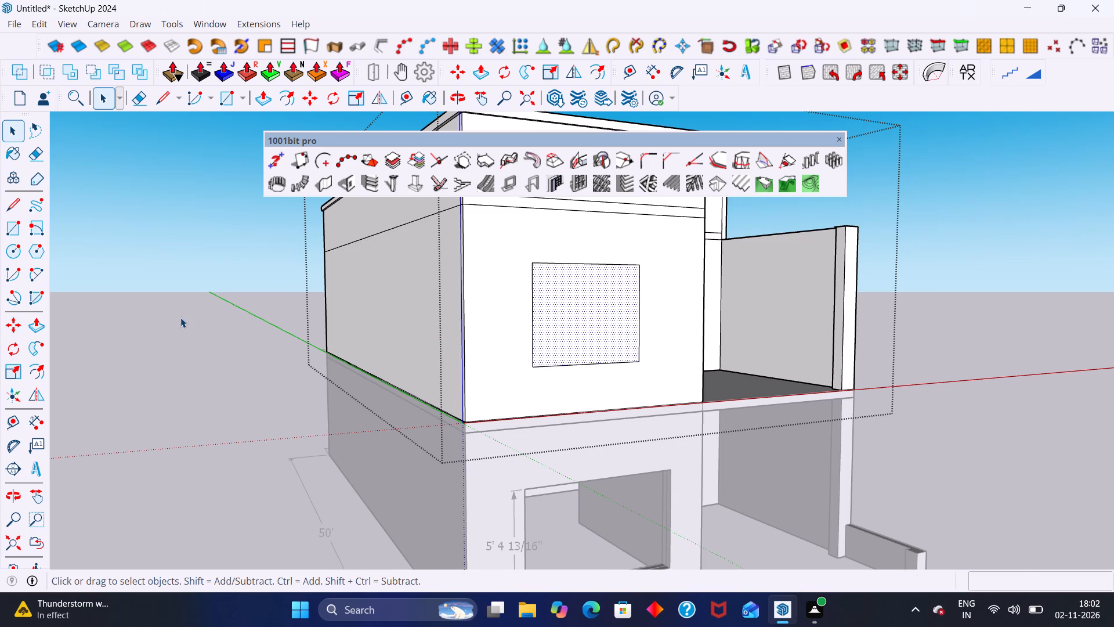
left_click(180, 318)
left_click(533, 300)
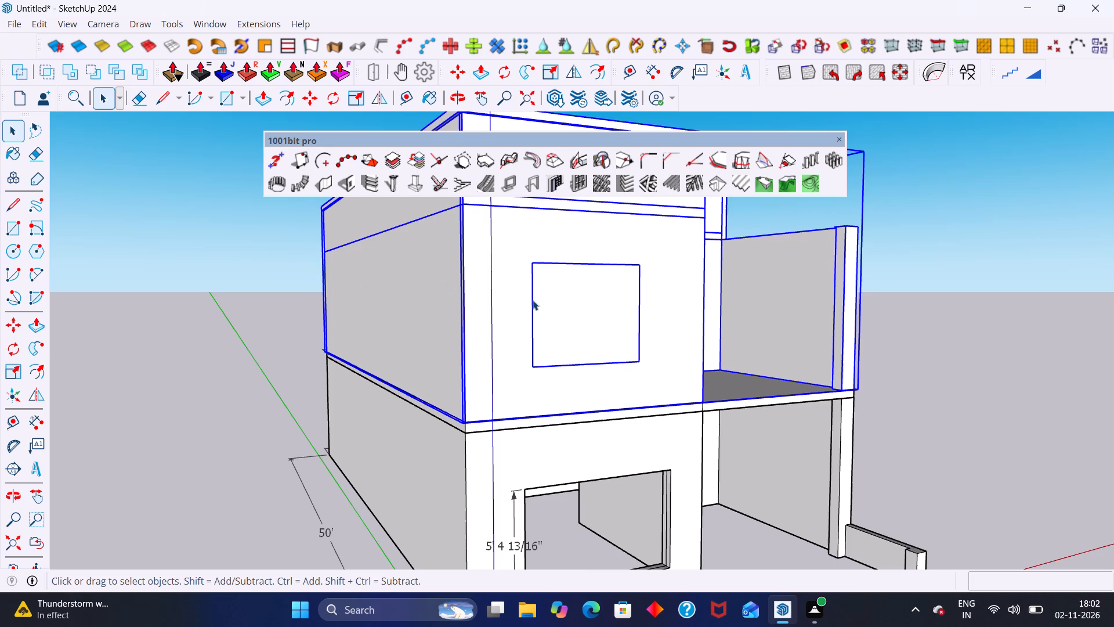
triple_click(533, 300)
left_click(533, 300)
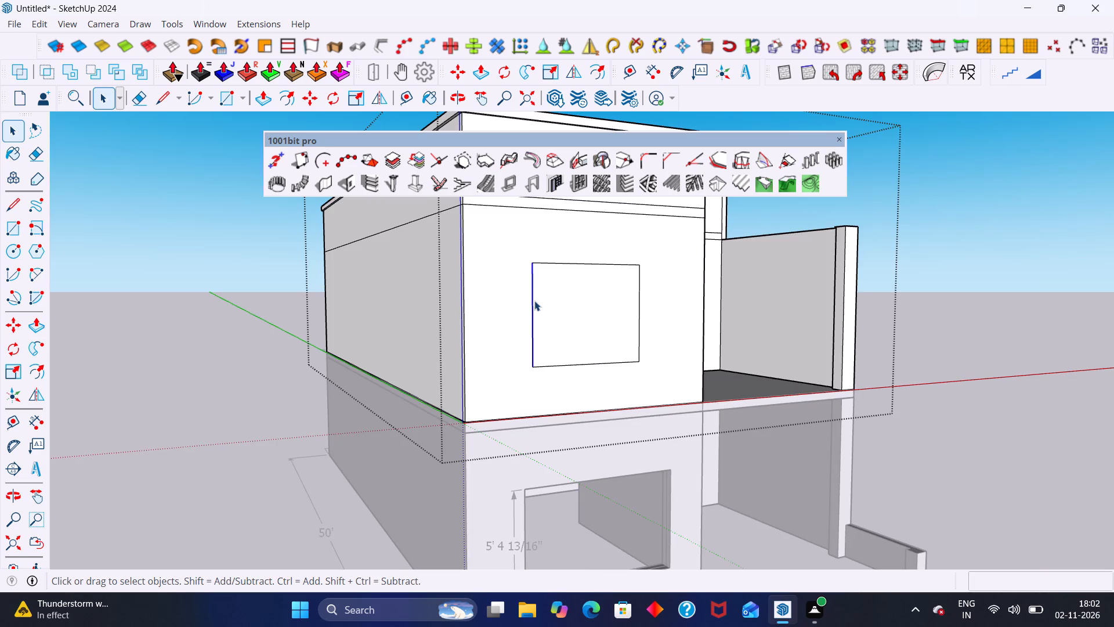
key("Delete")
left_click(557, 262)
key("Delete")
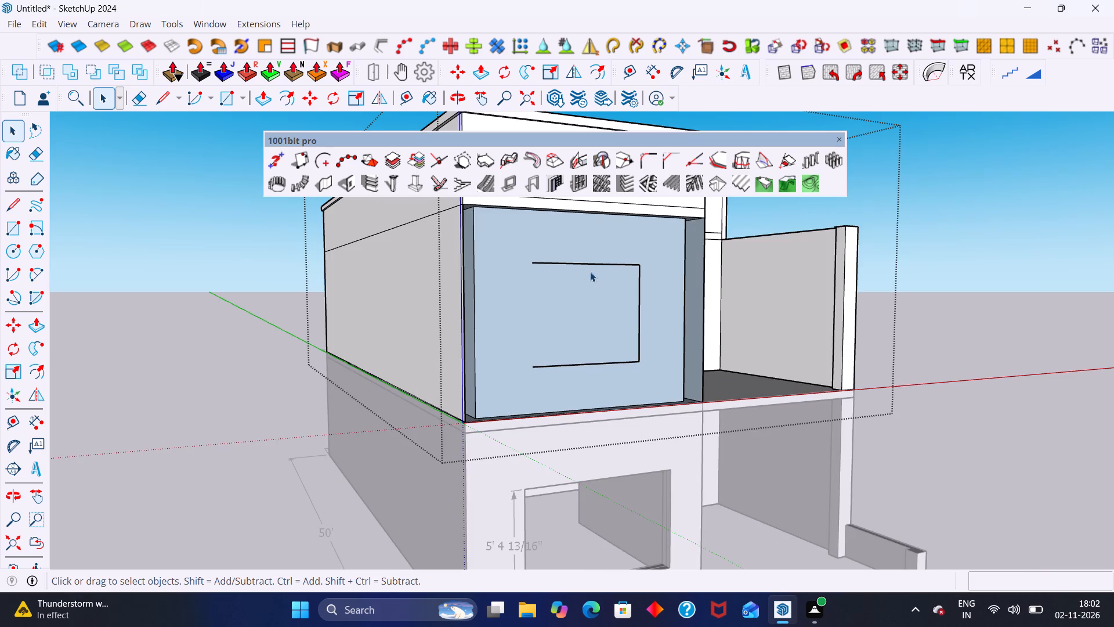
key("ctrl+z")
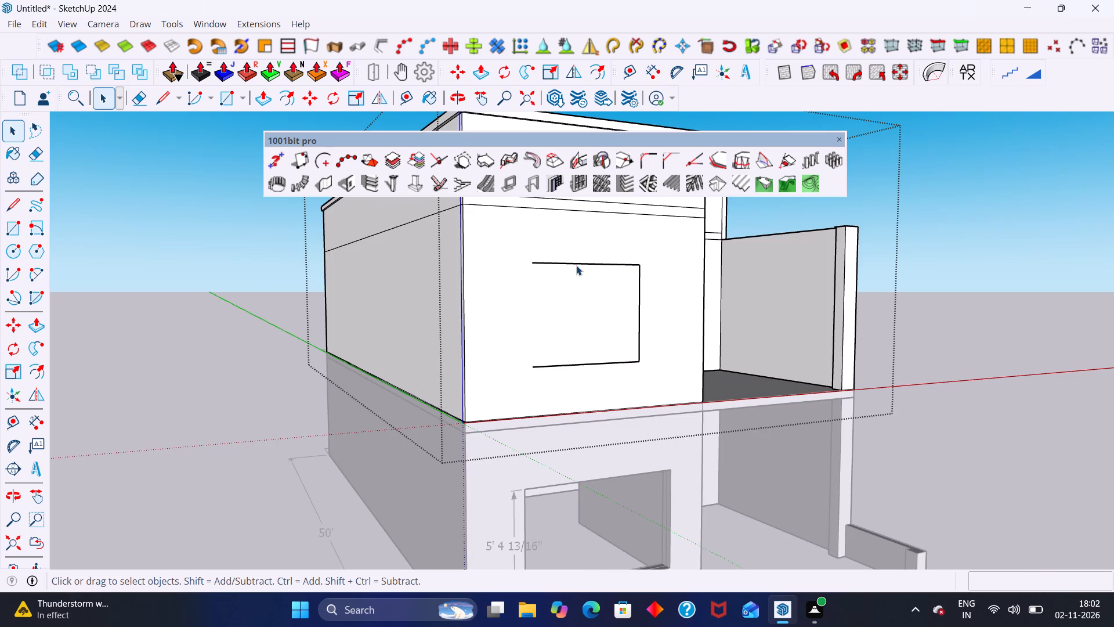
left_click(576, 265)
key("Delete")
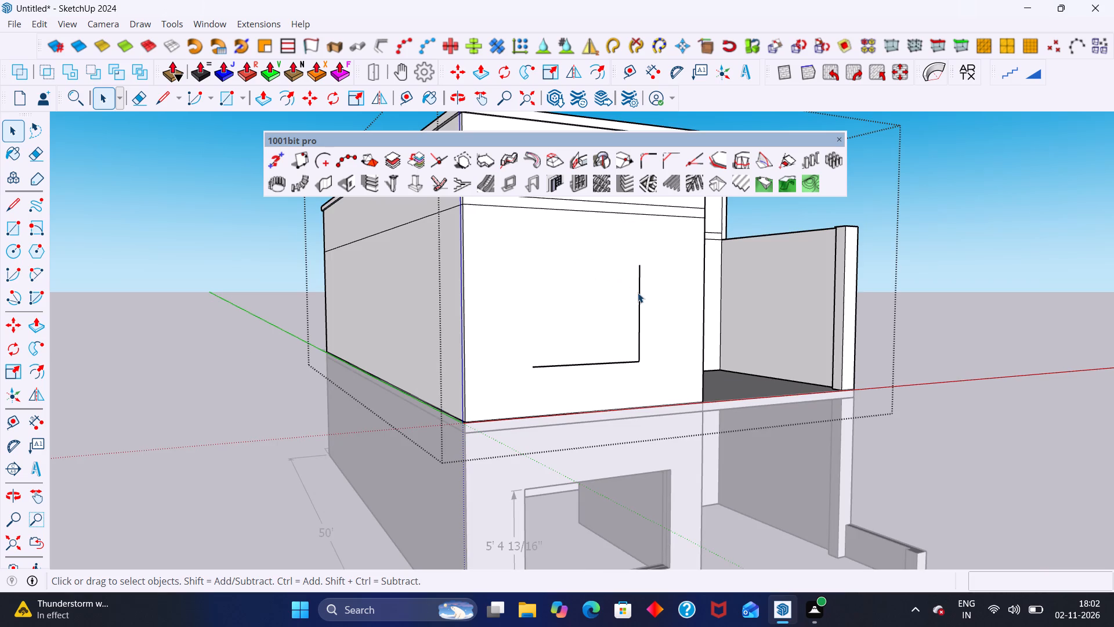
left_click(638, 293)
key("Delete")
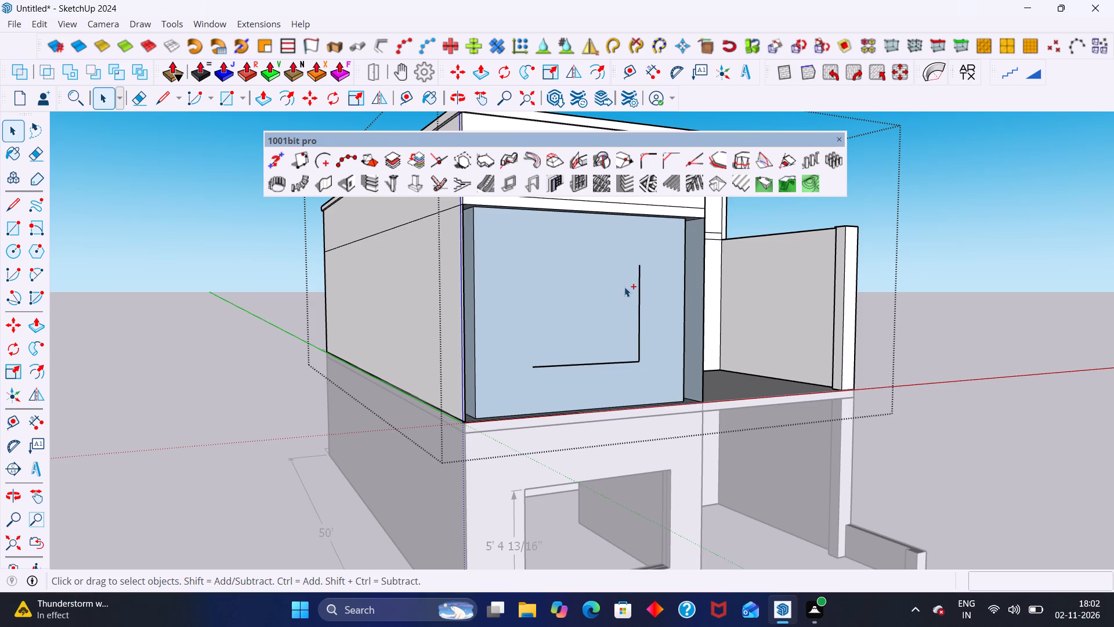
key("ctrl+z")
scroll(631, 297, "up", 5)
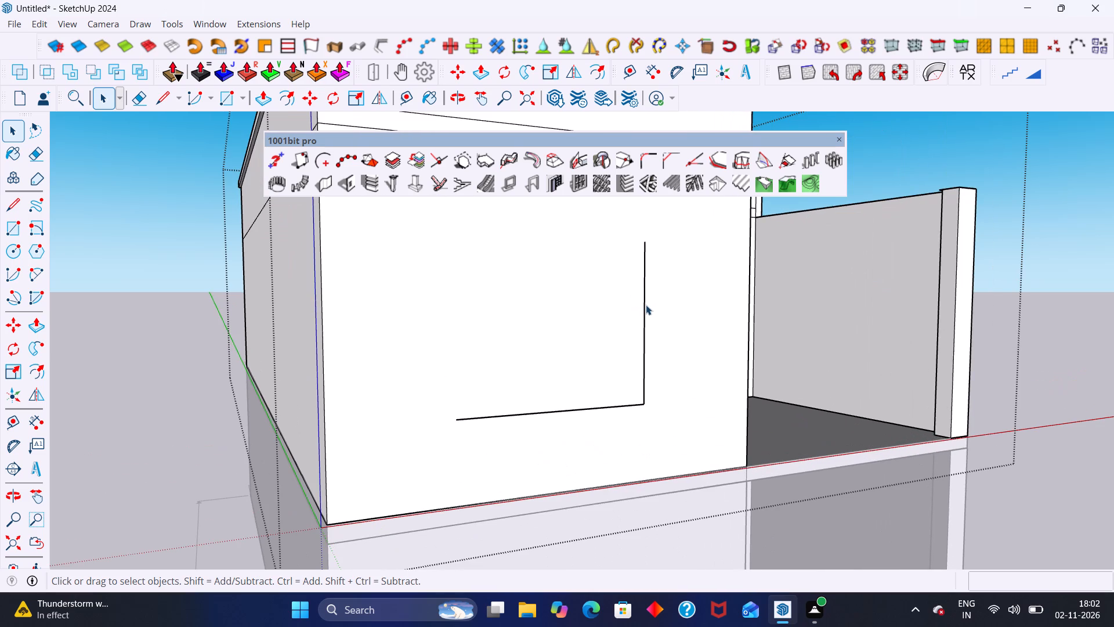
left_click(645, 308)
key("Delete")
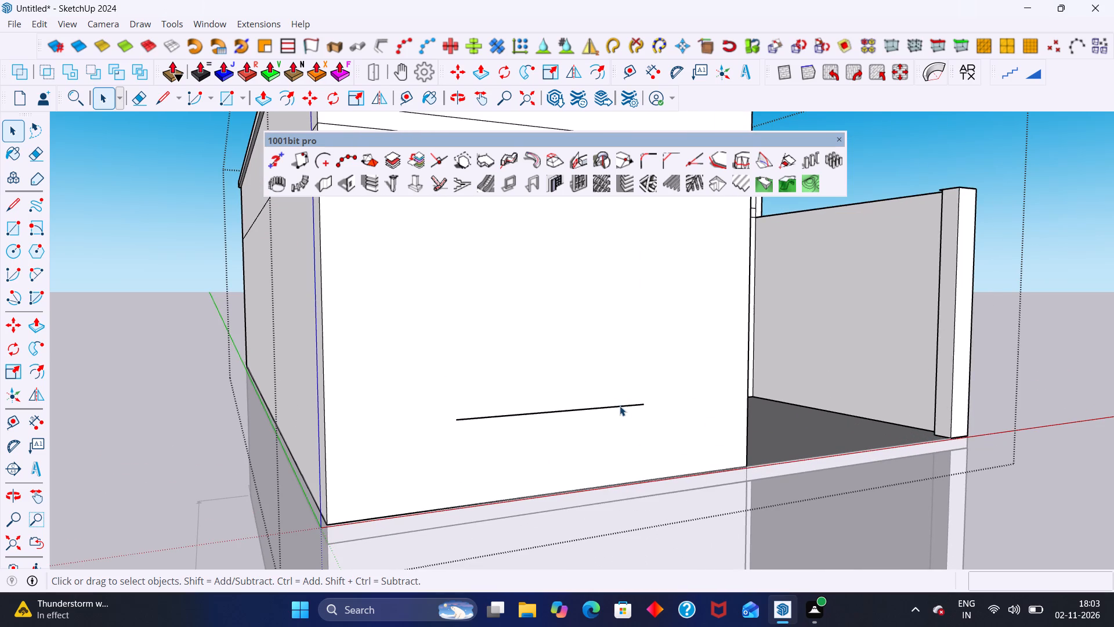
left_click(619, 407)
key("Delete")
Draw a MajWindow Type B window, 60" high with a 30" floor gap and 5' wide, on the blank upper-storey front wall.
scroll(522, 377, "down", 2)
middle_click_drag(522, 377, 397, 388)
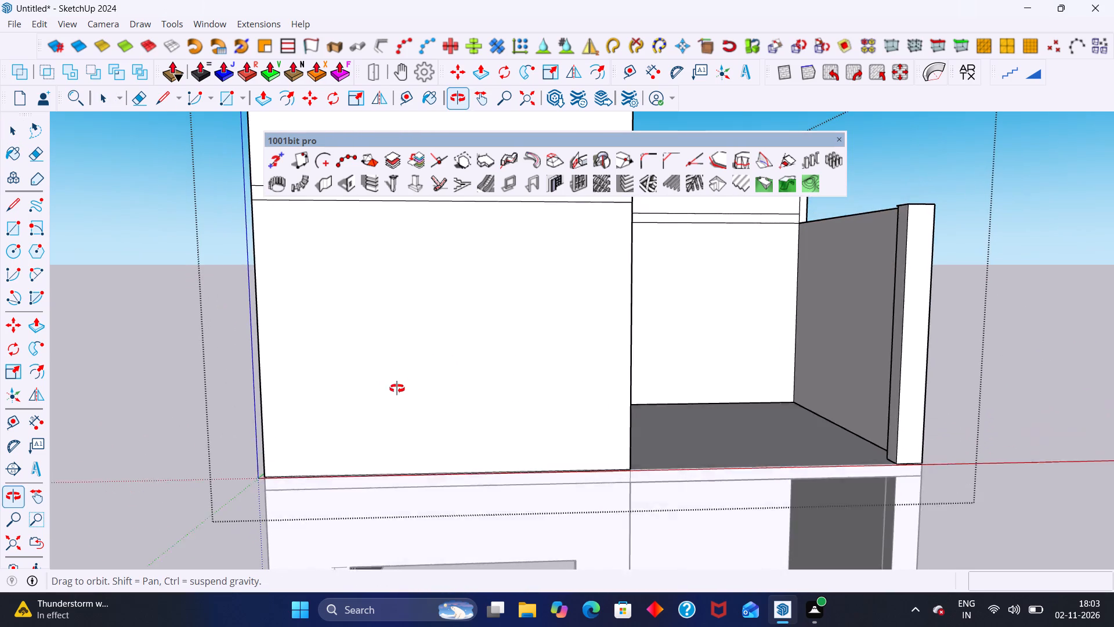
middle_click_drag(397, 388, 390, 388)
key("r")
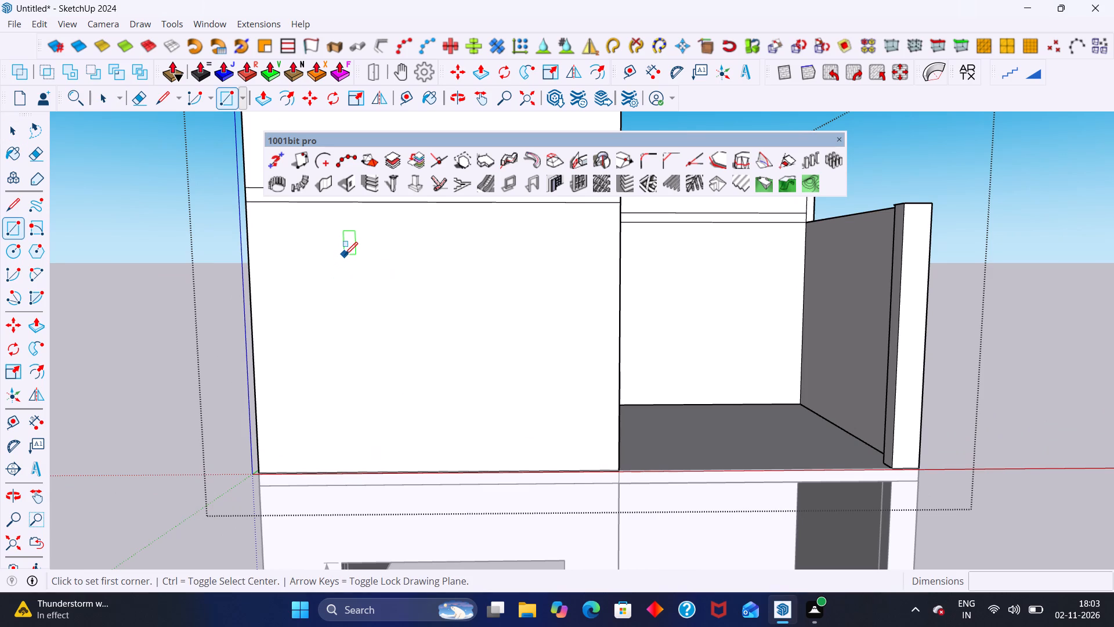
key("space")
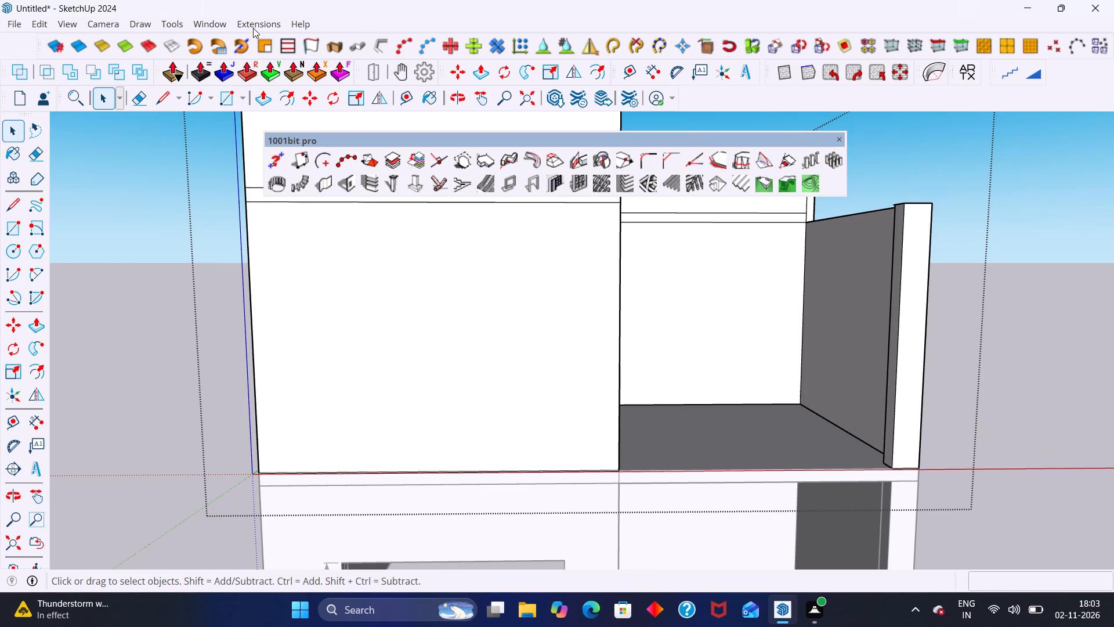
left_click(252, 25)
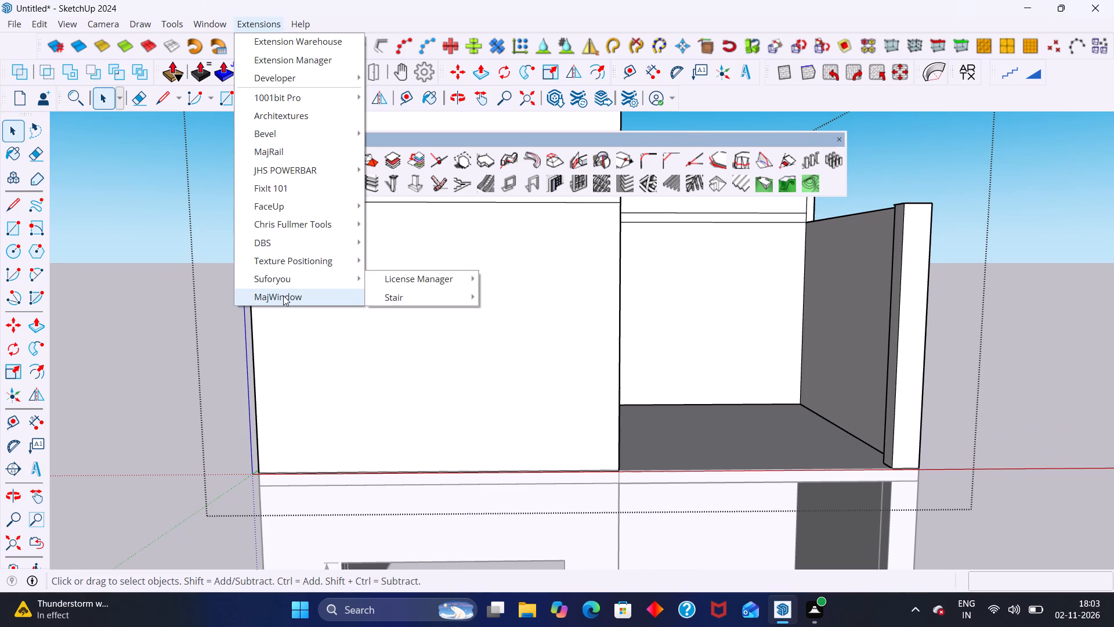
left_click(283, 296)
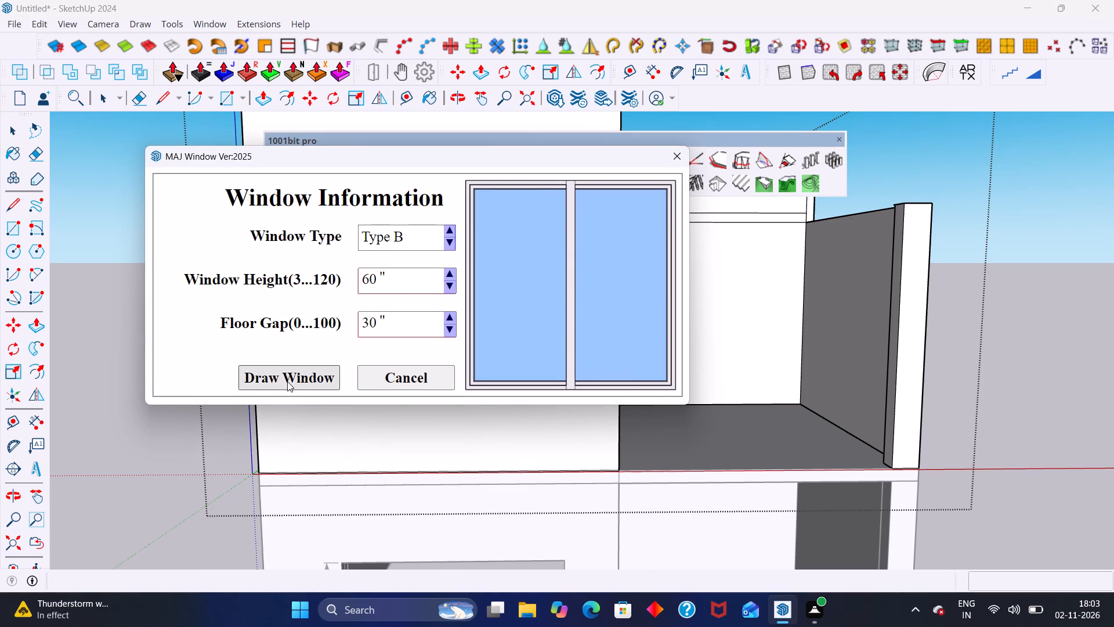
left_click(287, 381)
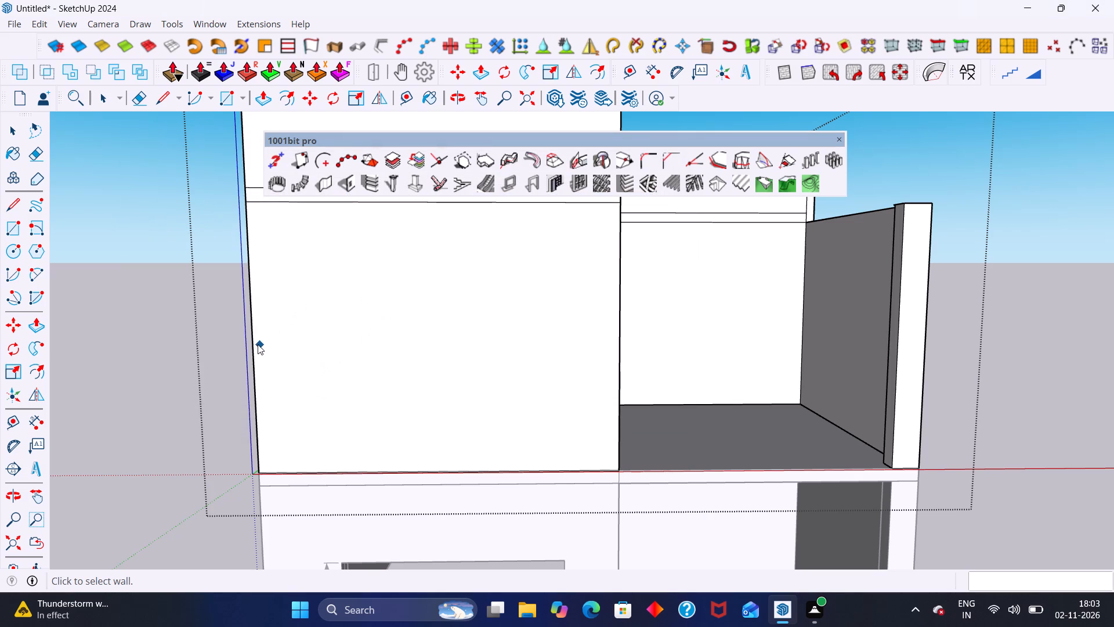
left_click(257, 344)
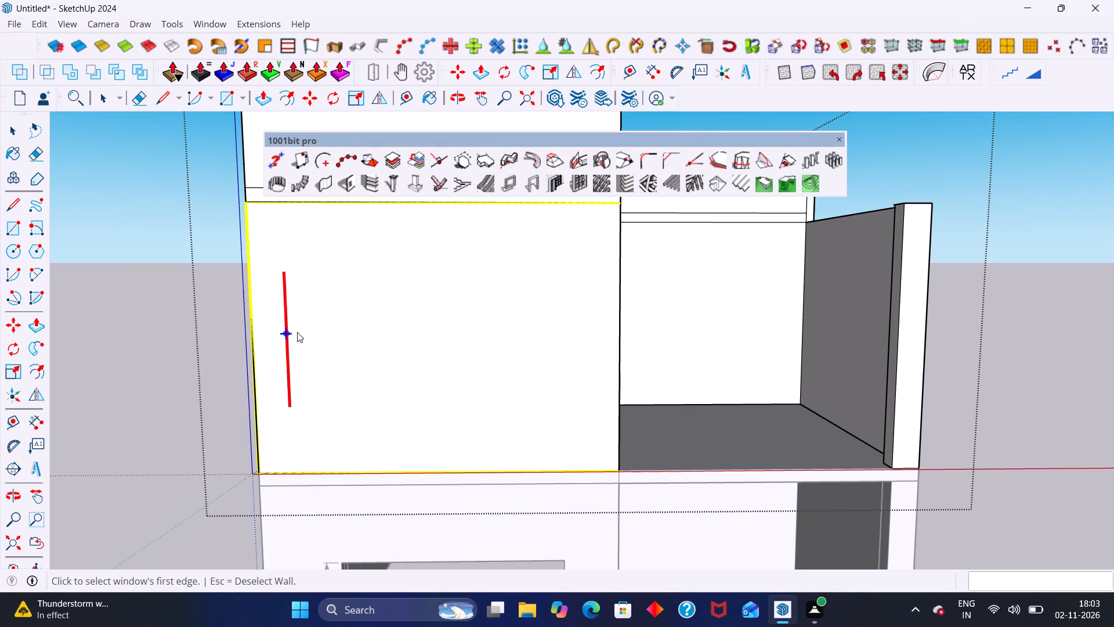
left_click(342, 296)
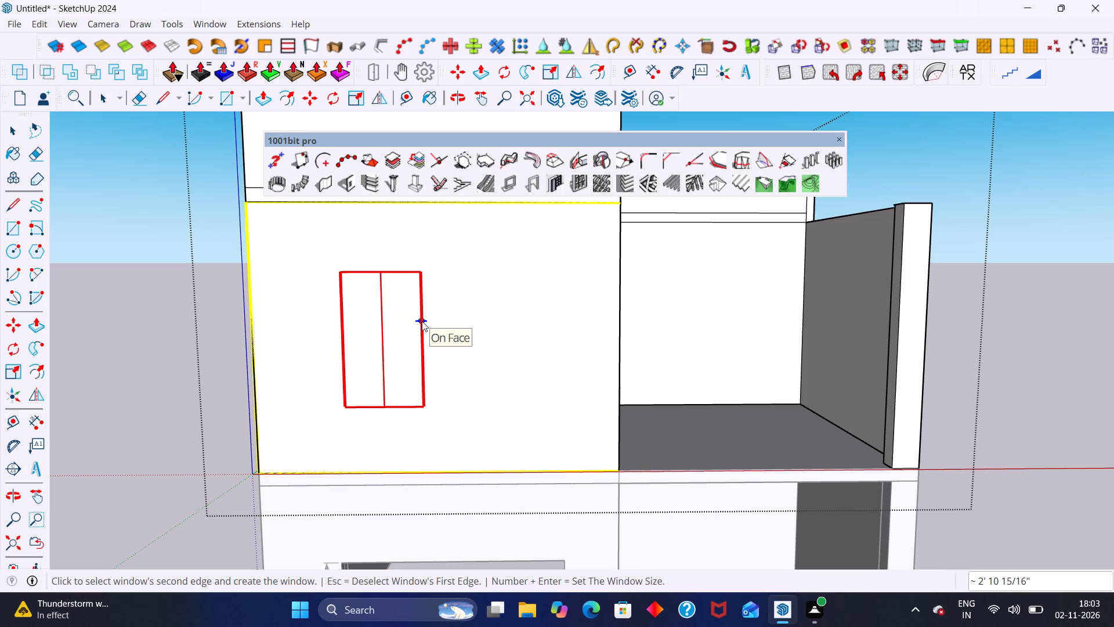
key("5")
key("apostrophe")
key("Return")
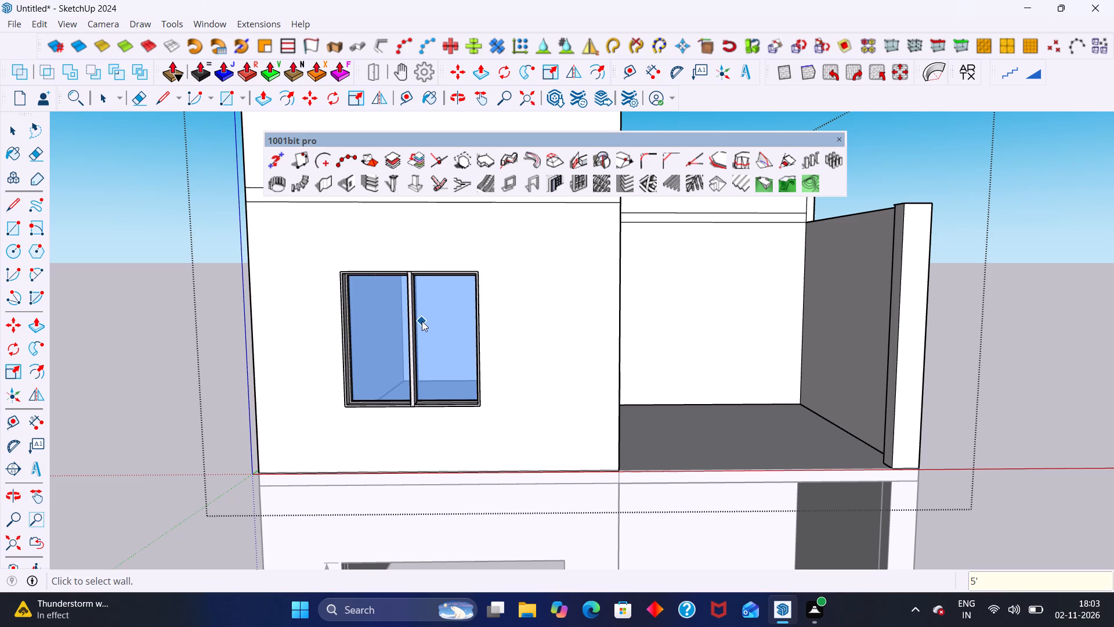
key("space")
Examine the new window's fit in the front wall from several angles and against the ground-floor opening below.
scroll(528, 313, "down", 4)
middle_click_drag(602, 269, 683, 251)
middle_click_drag(647, 272, 594, 284)
scroll(540, 305, "up", 2)
middle_click_drag(569, 314, 543, 310)
scroll(541, 310, "up", 3)
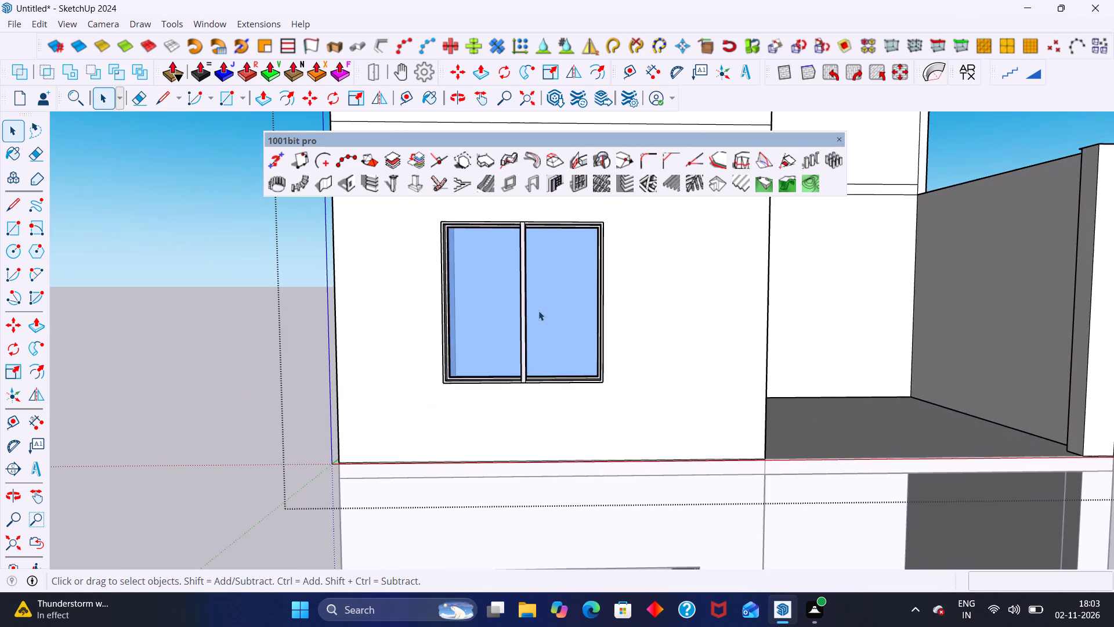
middle_click_drag(538, 311, 497, 333)
middle_click_drag(549, 336, 750, 336)
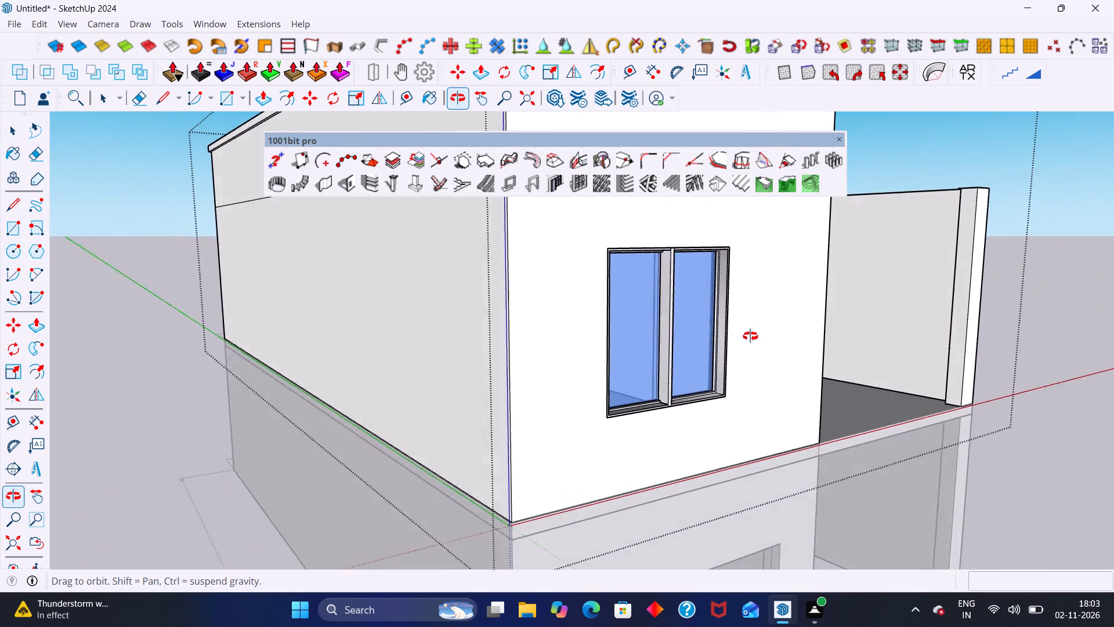
middle_click_drag(750, 336, 488, 326)
scroll(483, 323, "down", 6)
middle_click_drag(466, 311, 479, 308)
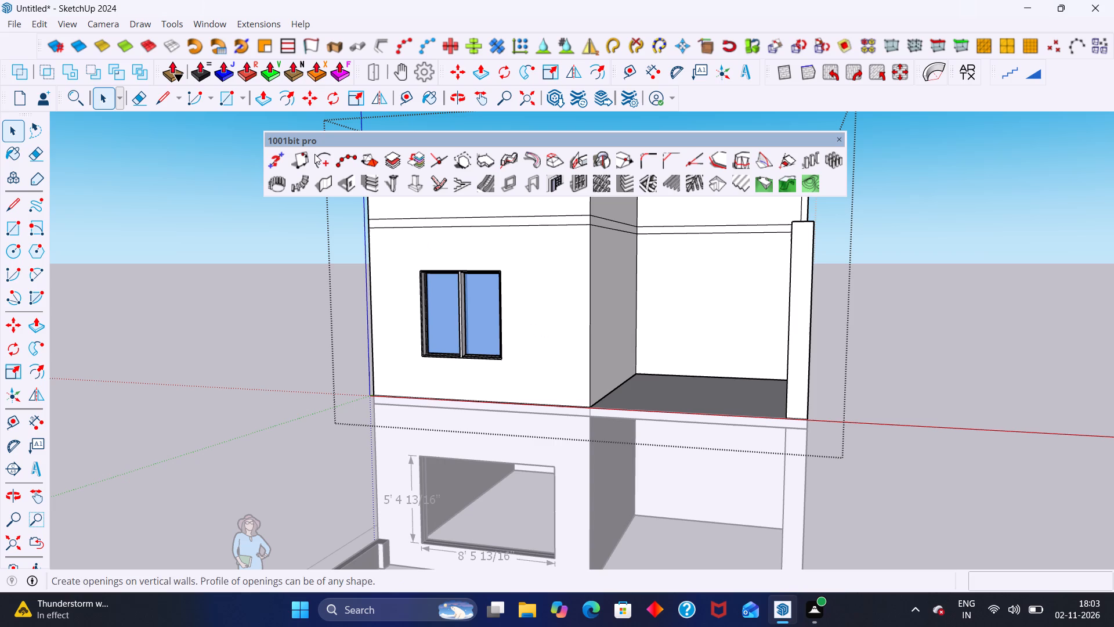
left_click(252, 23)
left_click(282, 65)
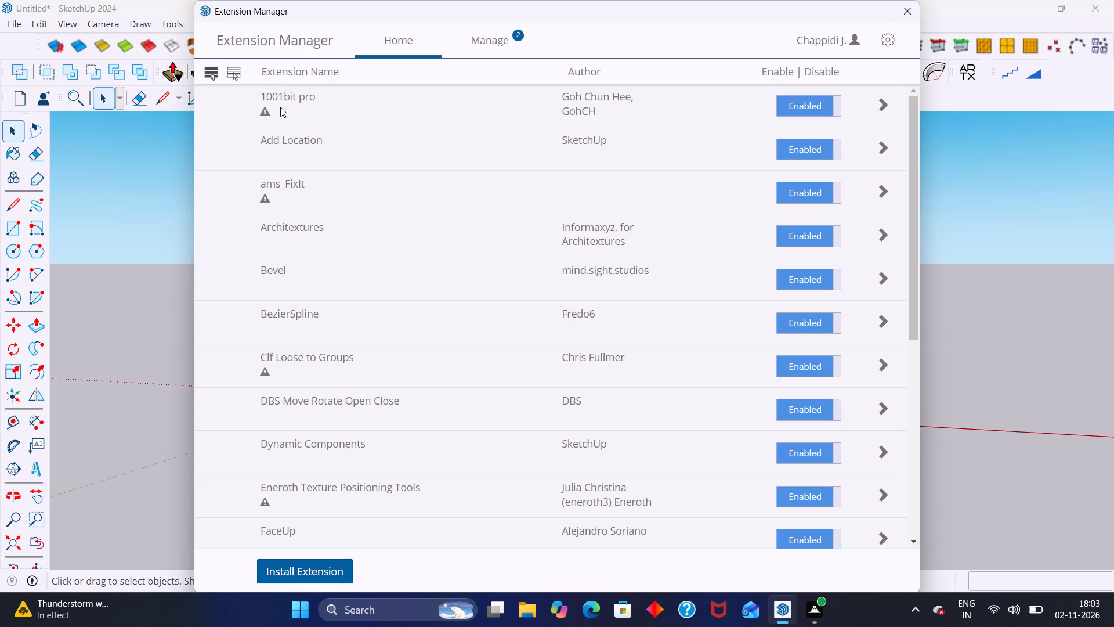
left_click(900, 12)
Search the Extension Warehouse for "maj door" in all categories.
left_click(250, 21)
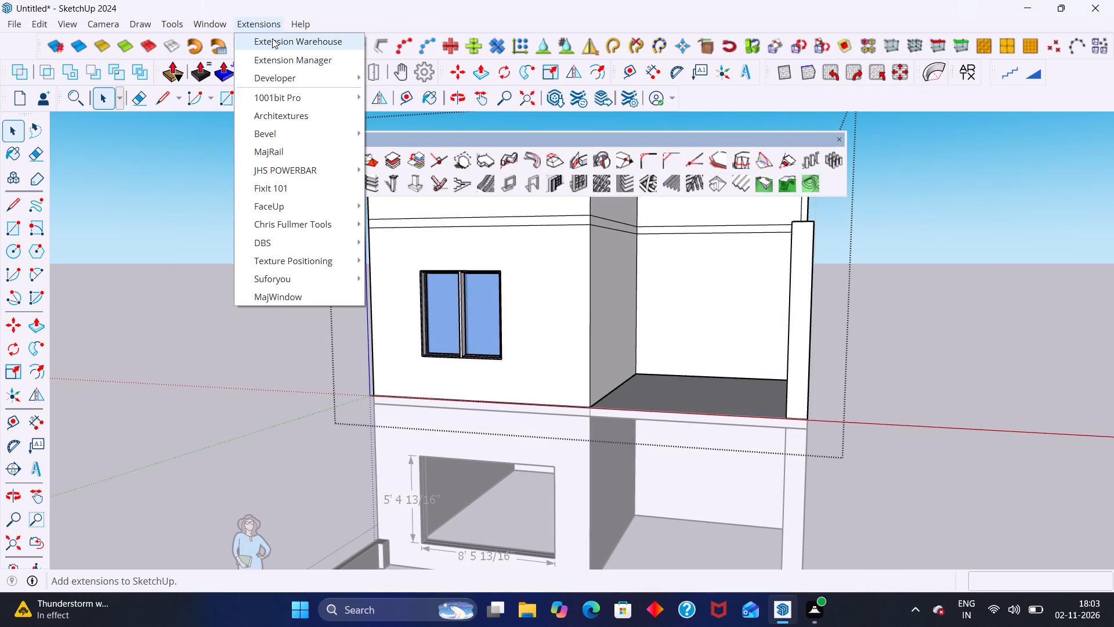
left_click(272, 38)
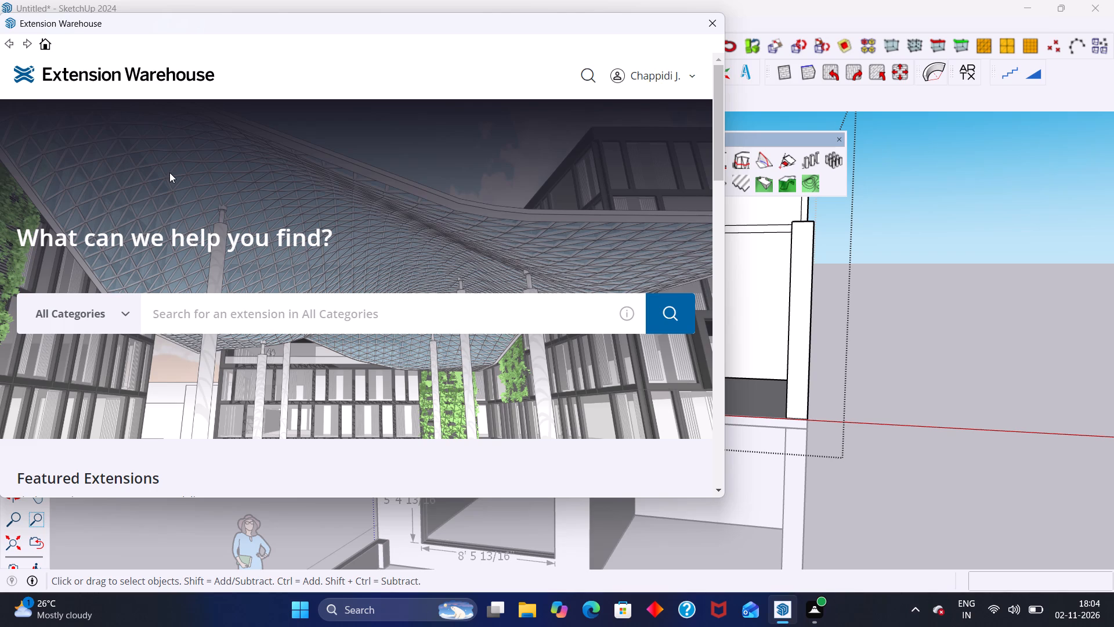
left_click(219, 311)
type("maj")
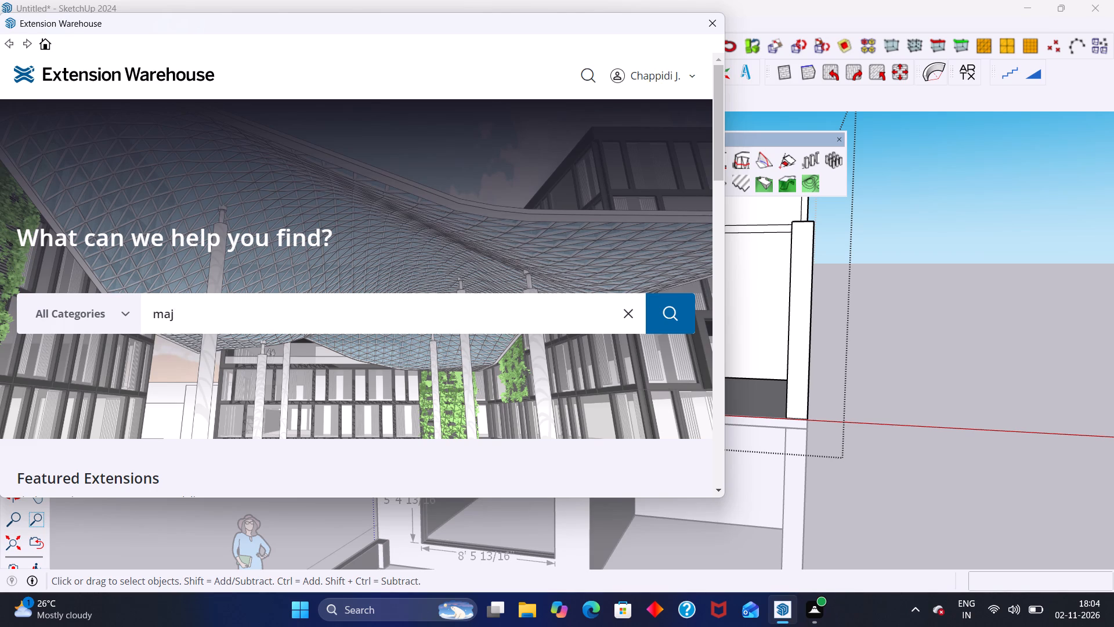
key("space")
type("door")
key("Return")
Look through the extension search results for a suitable door plugin.
scroll(167, 362, "down", 4)
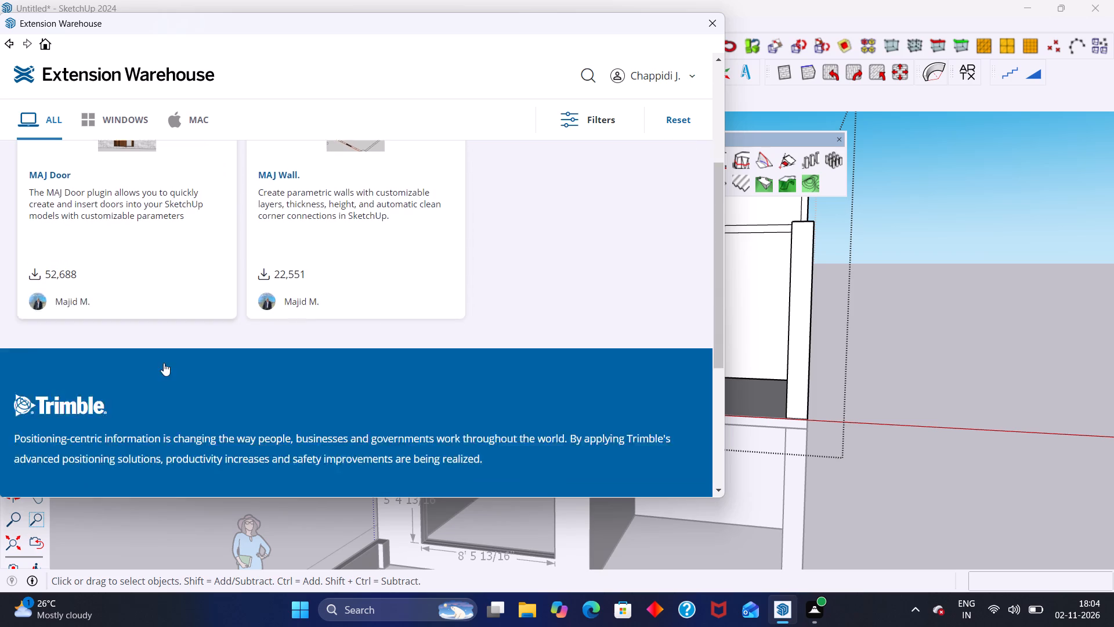
scroll(156, 276, "up", 6)
scroll(122, 351, "down", 4)
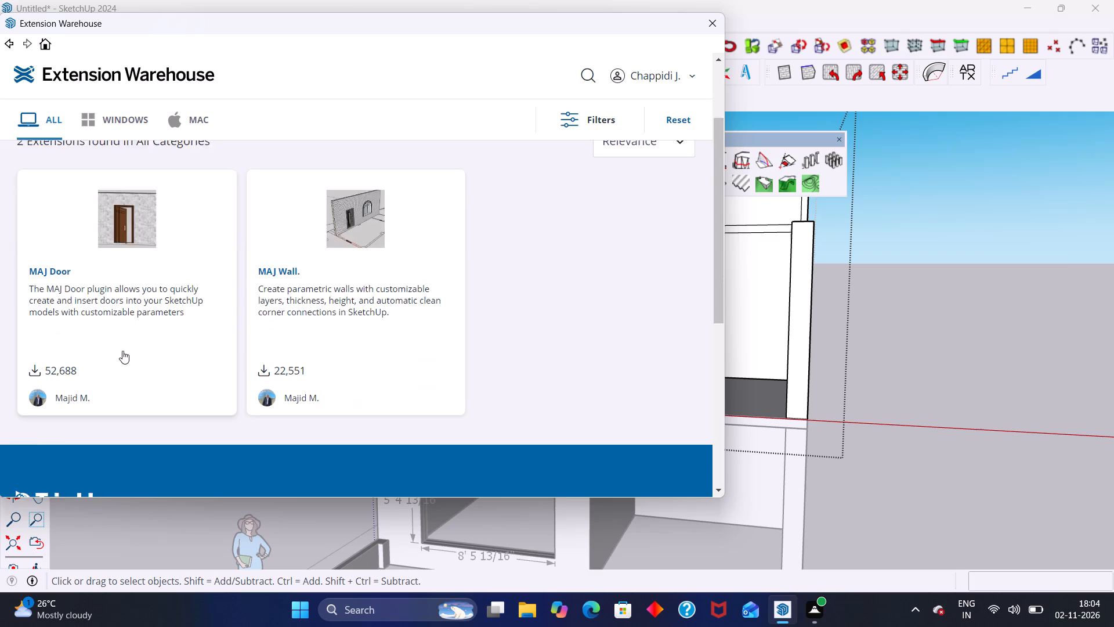
scroll(162, 307, "up", 2)
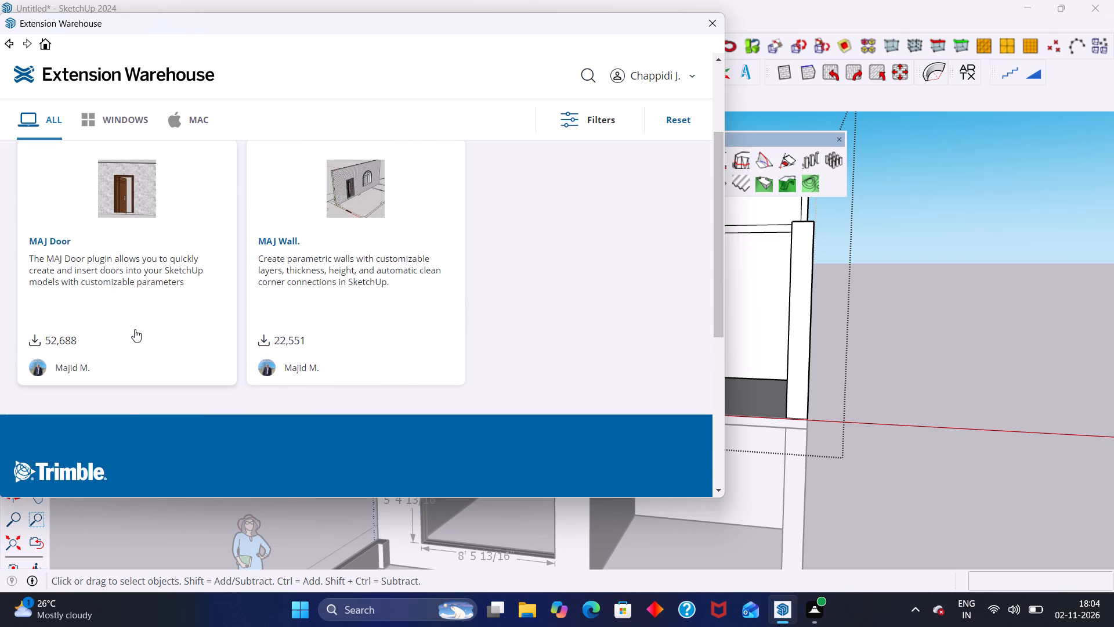
scroll(122, 290, "up", 3)
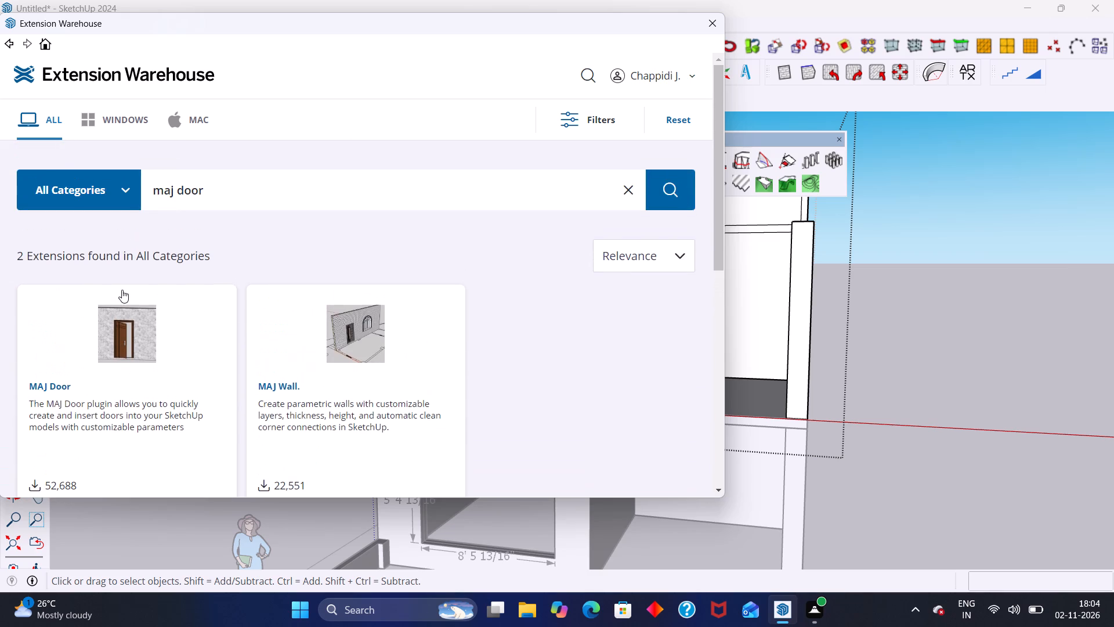
scroll(122, 290, "down", 3)
scroll(121, 313, "up", 4)
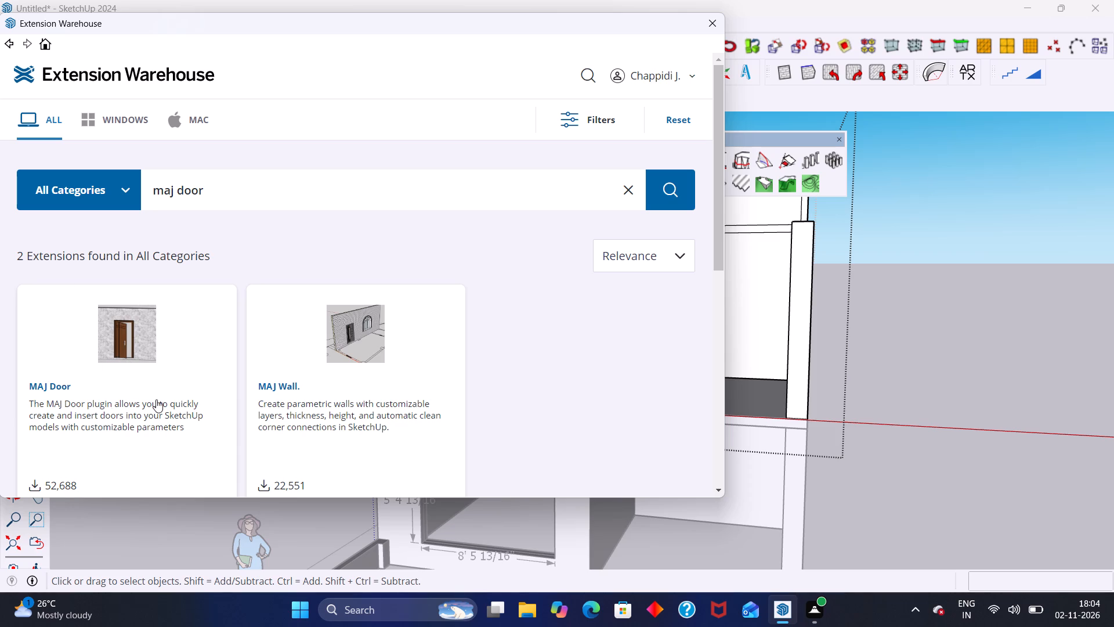
Install the MAJ Door extension from its Extension Warehouse page and close the warehouse window.
scroll(201, 425, "down", 1)
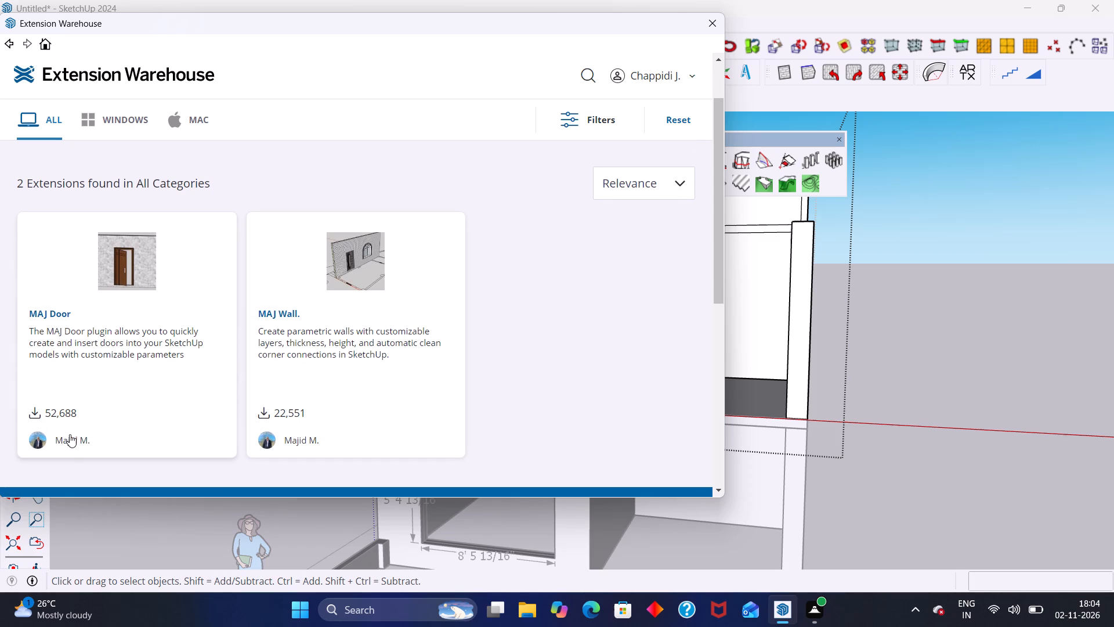
left_click(45, 313)
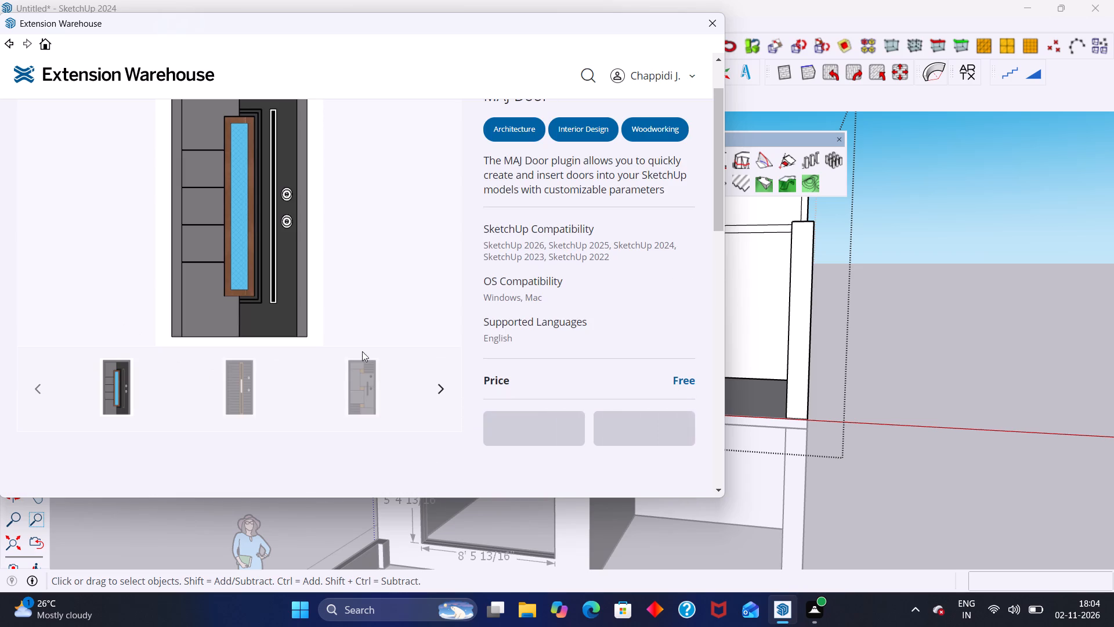
scroll(352, 364, "down", 4)
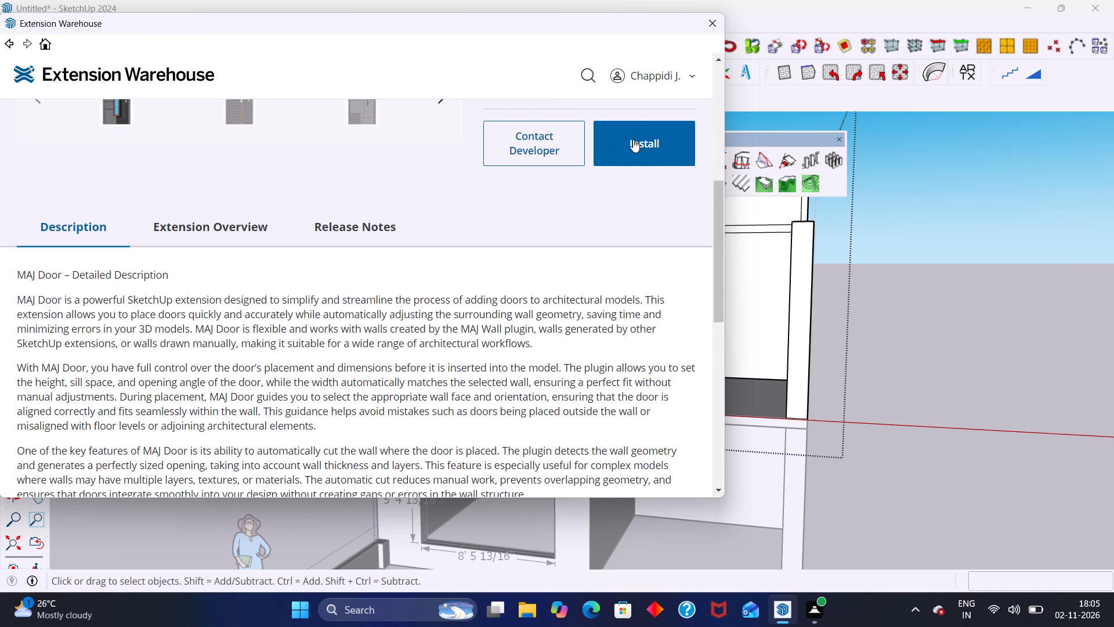
left_click(633, 143)
left_click(628, 326)
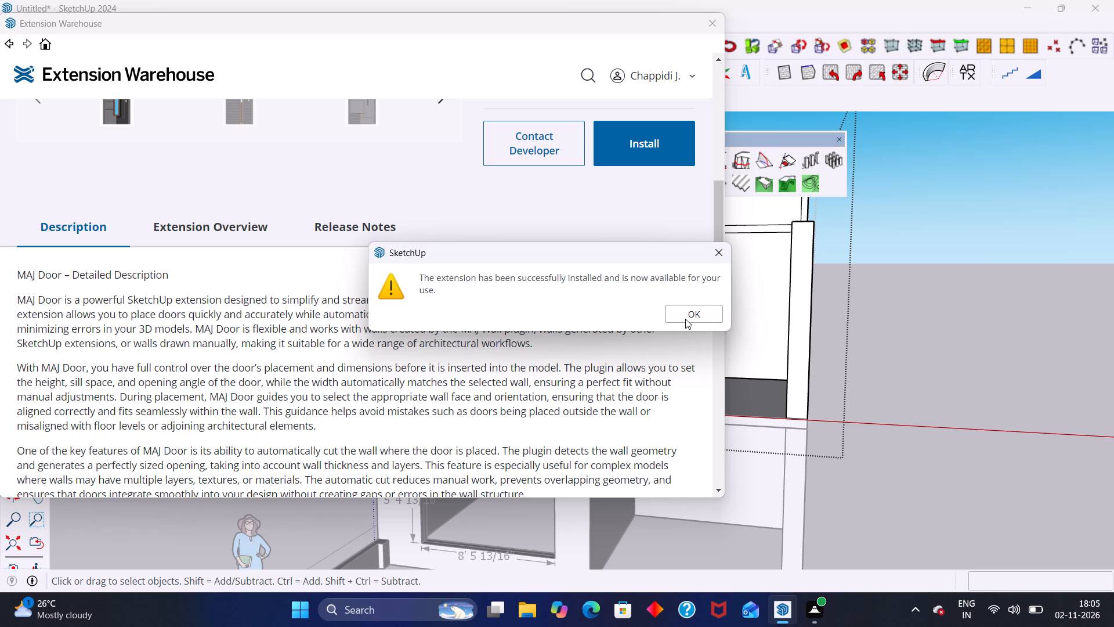
left_click(685, 319)
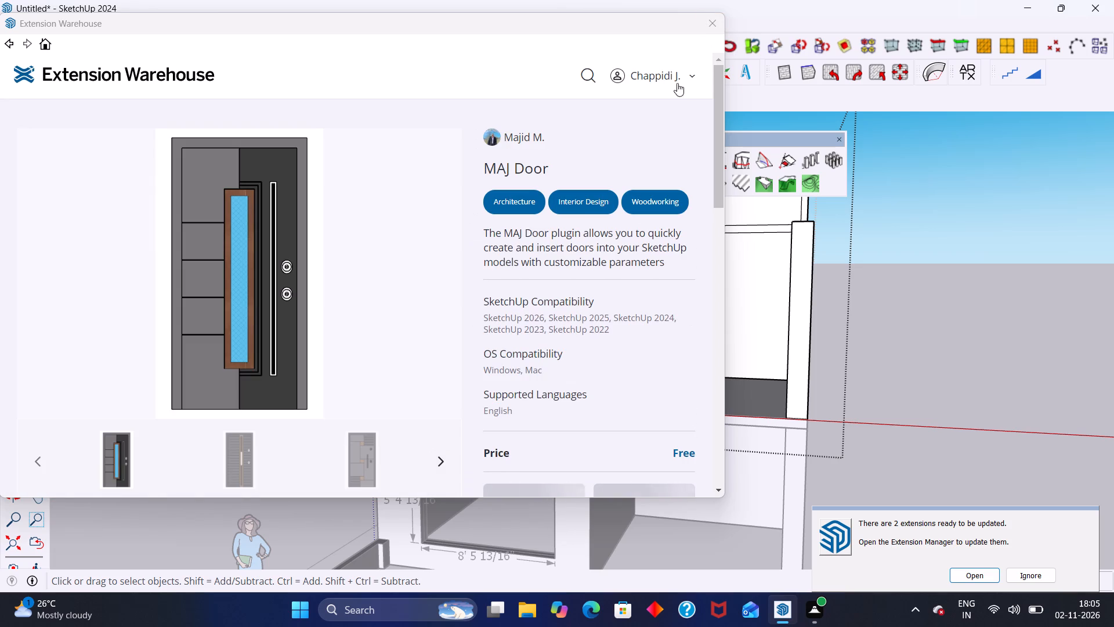
scroll(519, 380, "down", 3)
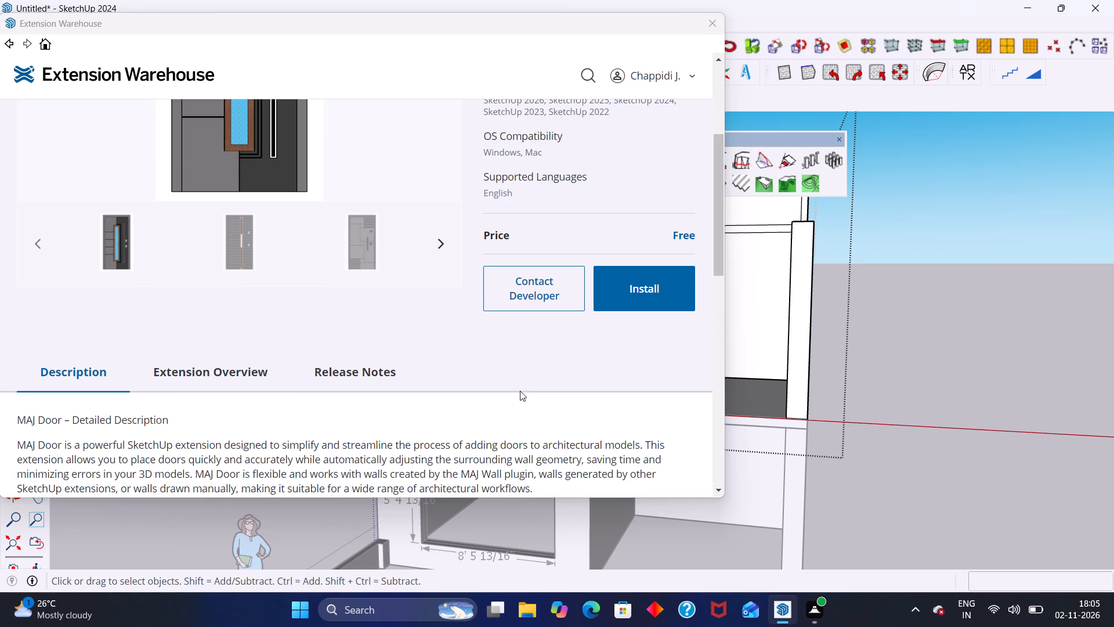
scroll(532, 370, "up", 5)
scroll(511, 360, "down", 1)
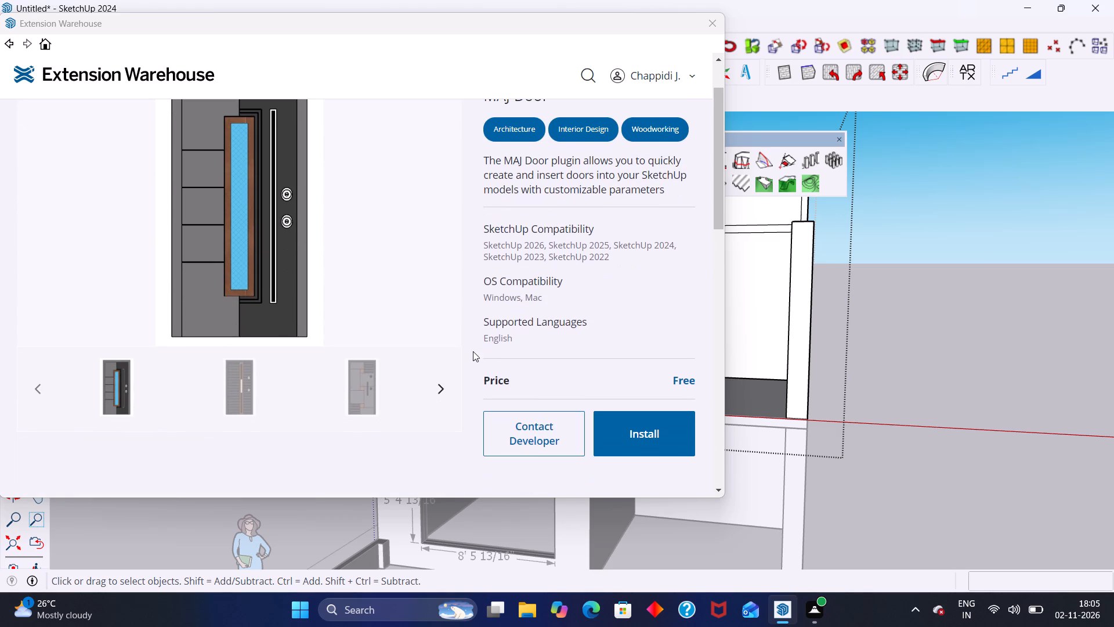
left_click(708, 27)
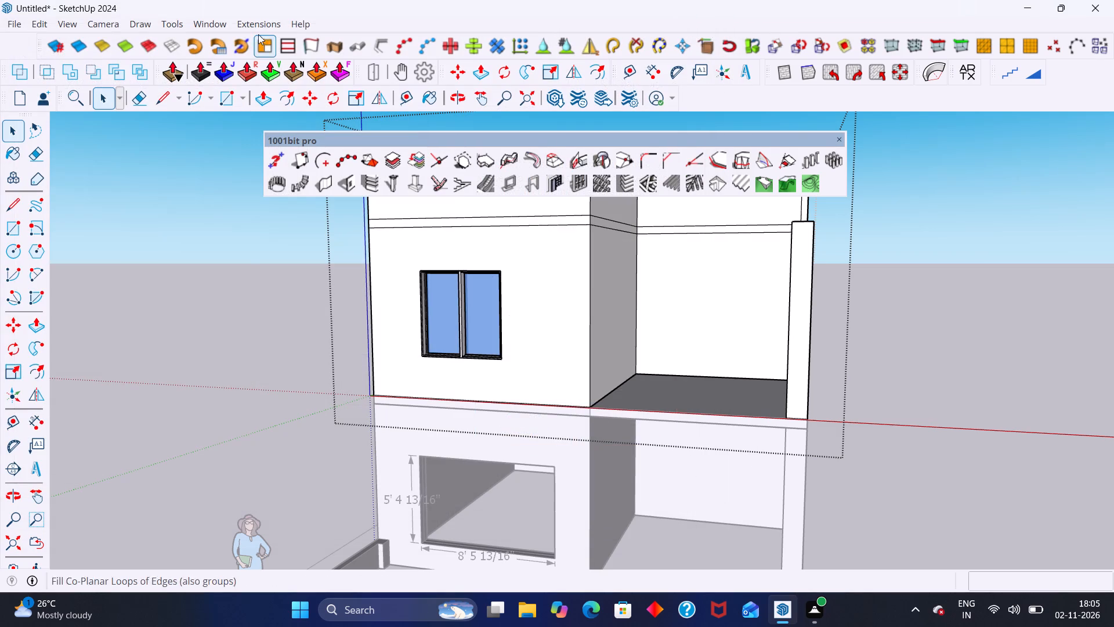
Compare the door types offered by MajDoor and return to Type A.
left_click(260, 25)
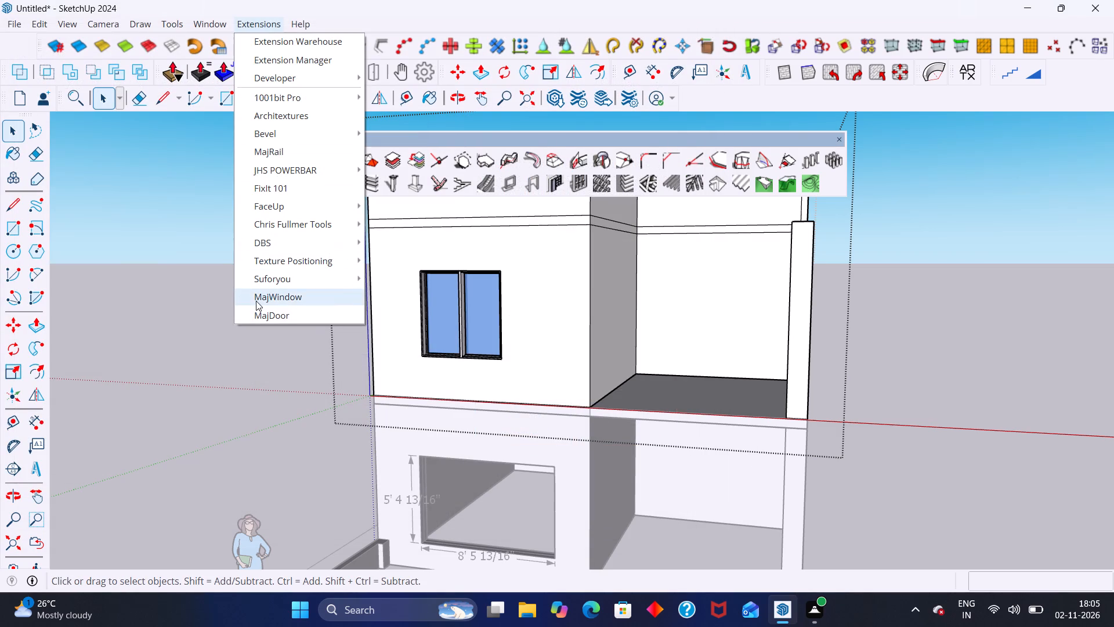
left_click(269, 314)
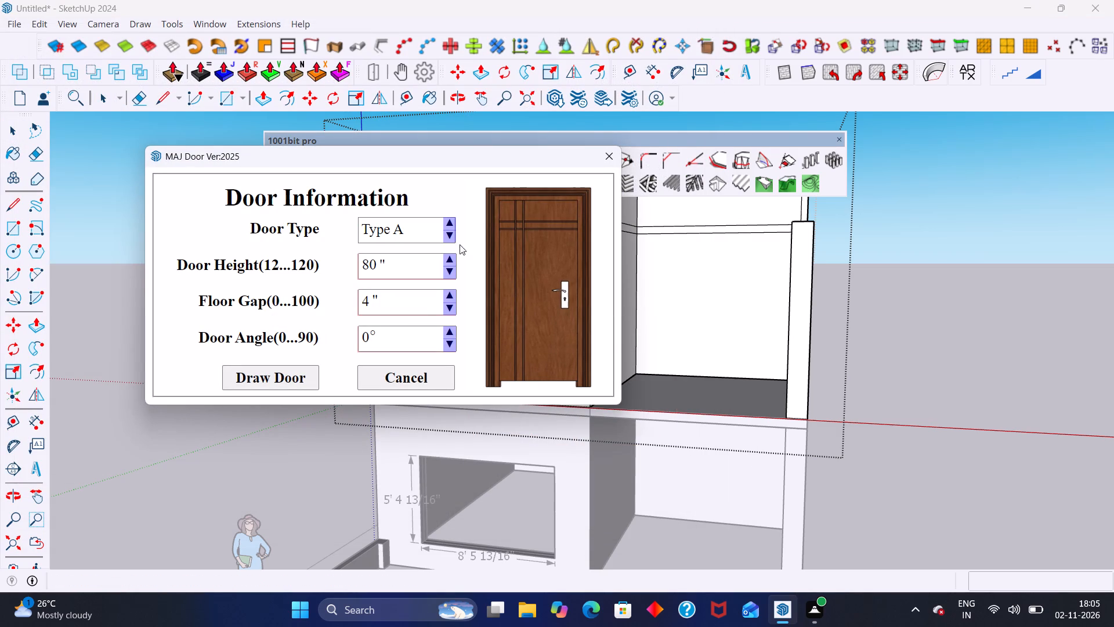
left_click(449, 240)
left_click(448, 237)
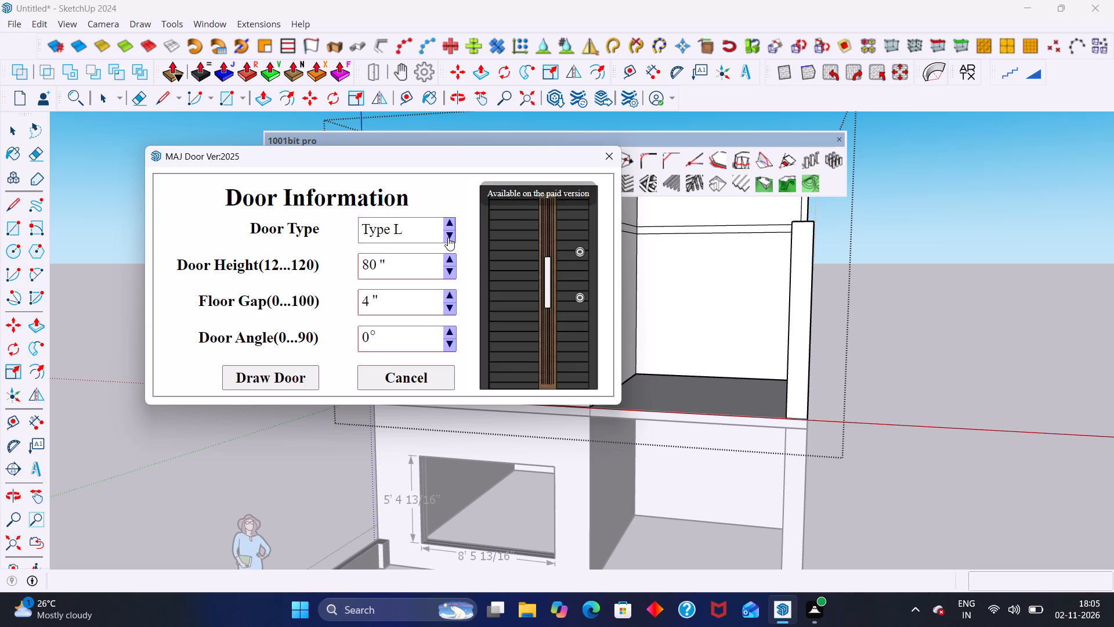
triple_click(446, 237)
double_click(446, 237)
triple_click(446, 237)
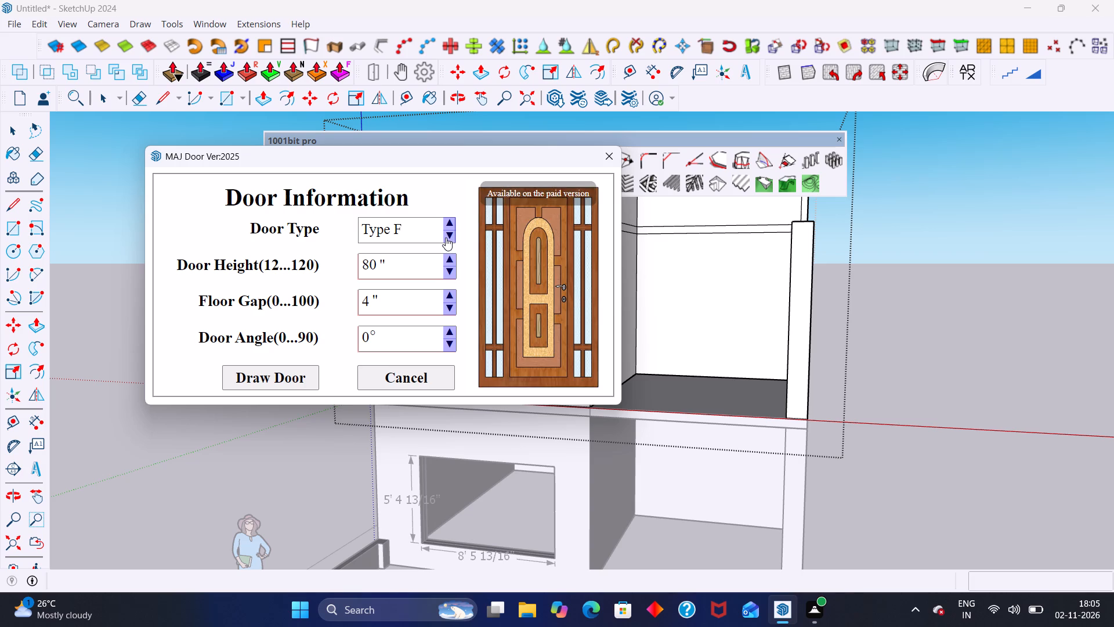
triple_click(446, 237)
left_click(446, 237)
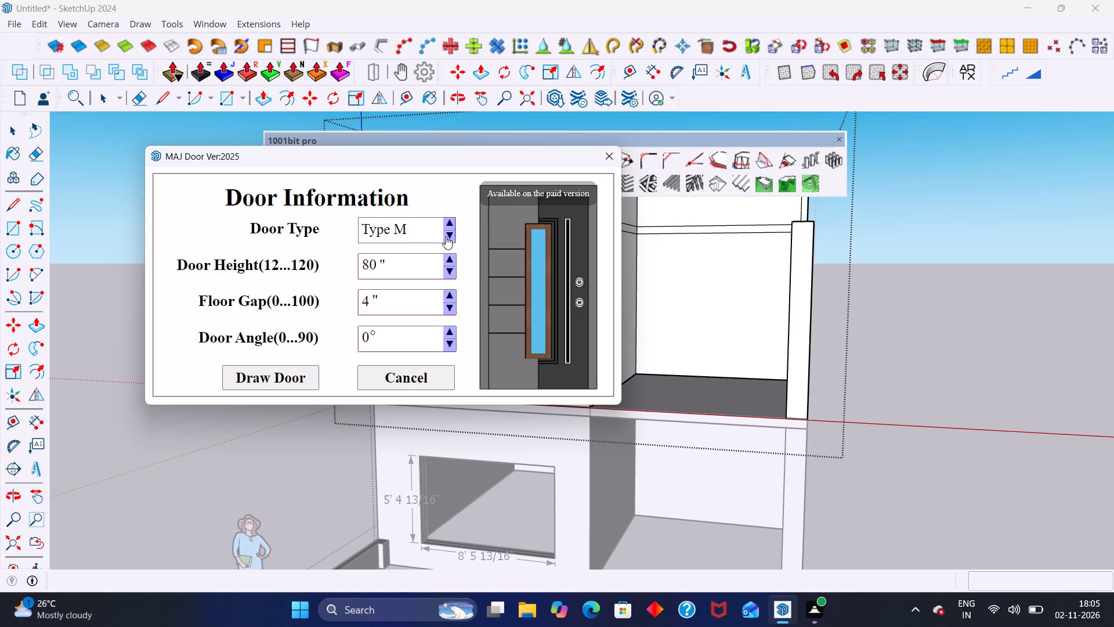
left_click(451, 222)
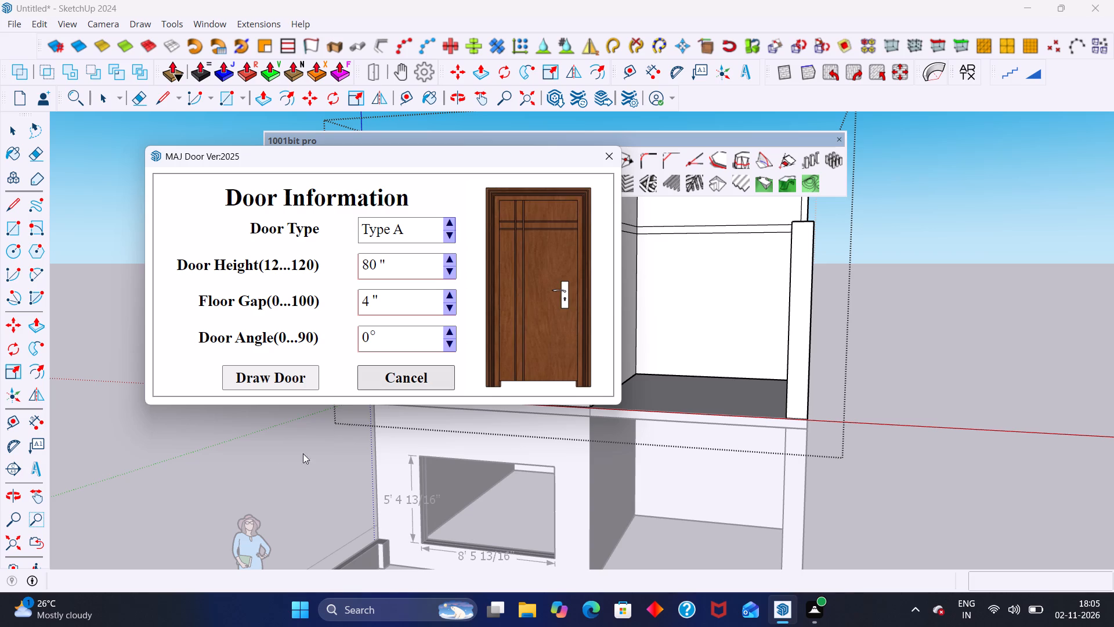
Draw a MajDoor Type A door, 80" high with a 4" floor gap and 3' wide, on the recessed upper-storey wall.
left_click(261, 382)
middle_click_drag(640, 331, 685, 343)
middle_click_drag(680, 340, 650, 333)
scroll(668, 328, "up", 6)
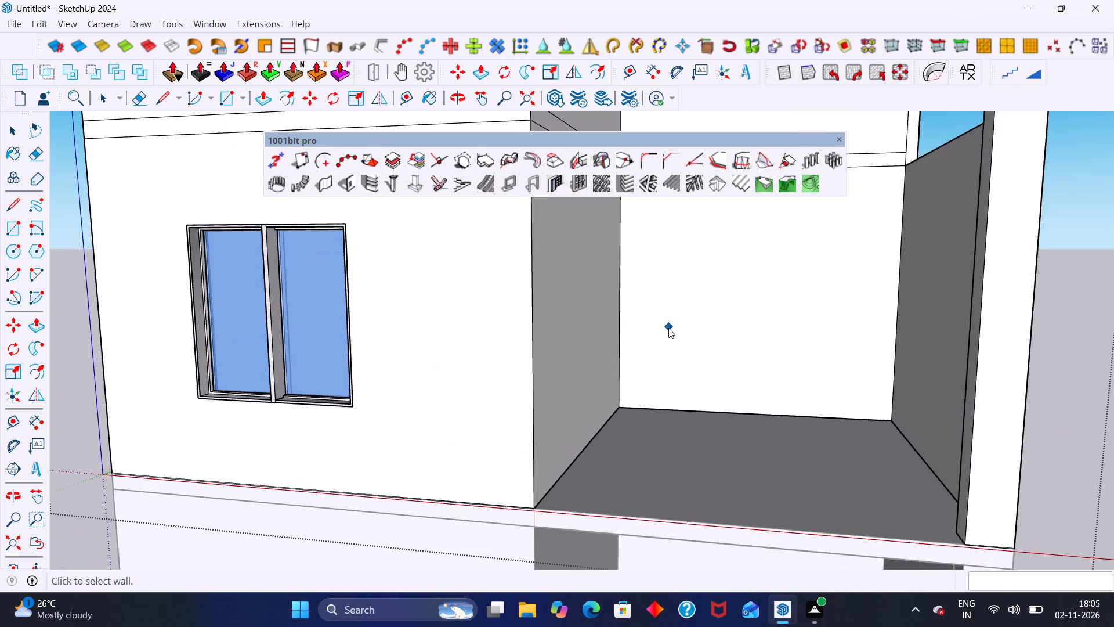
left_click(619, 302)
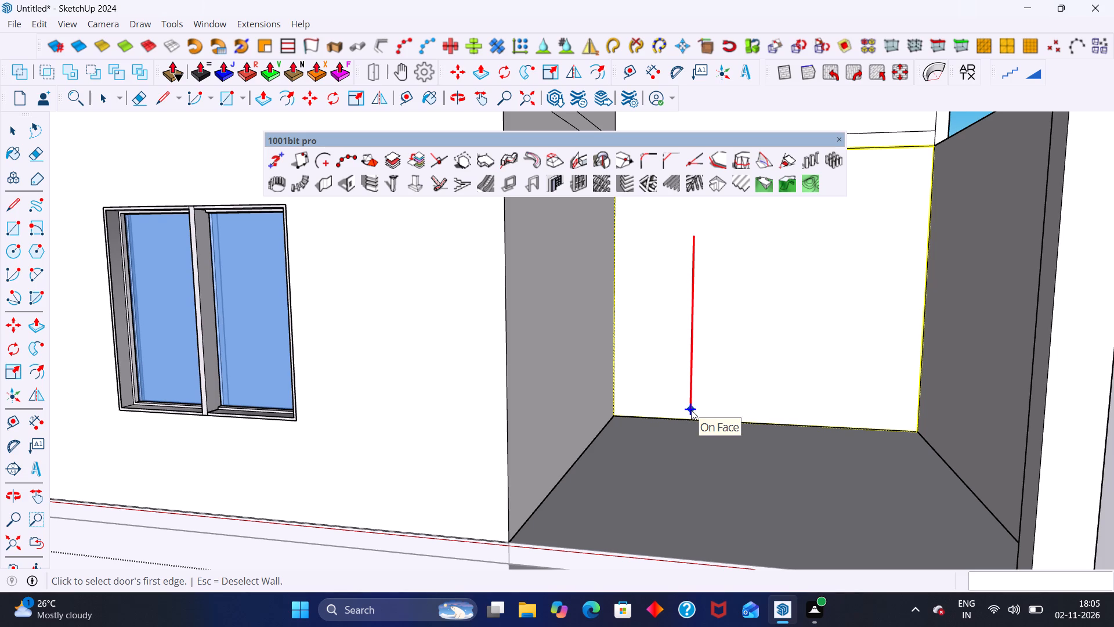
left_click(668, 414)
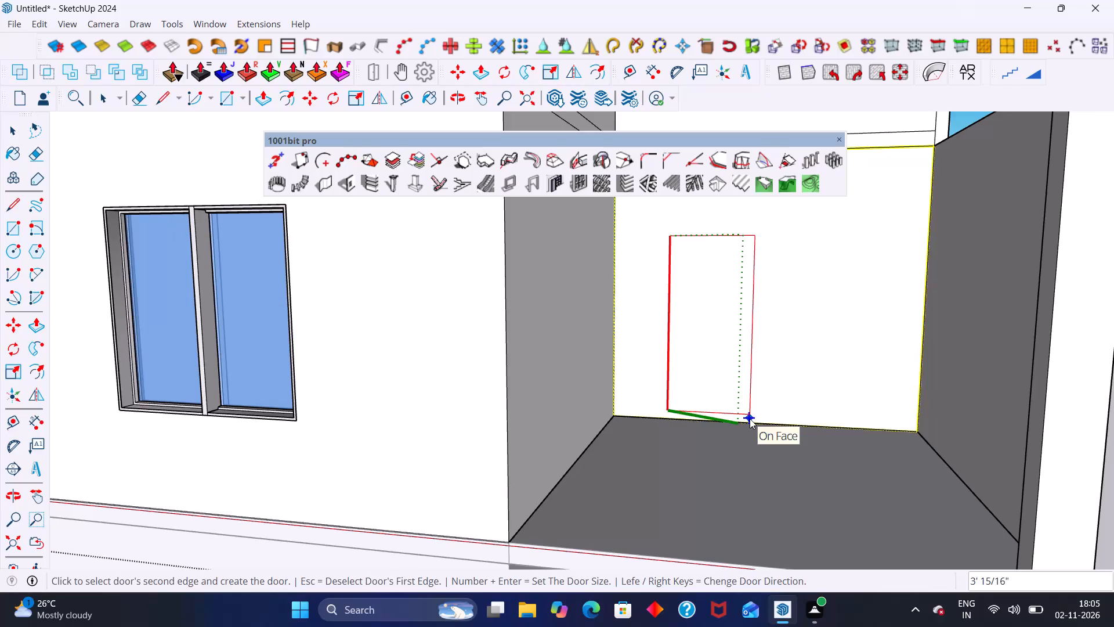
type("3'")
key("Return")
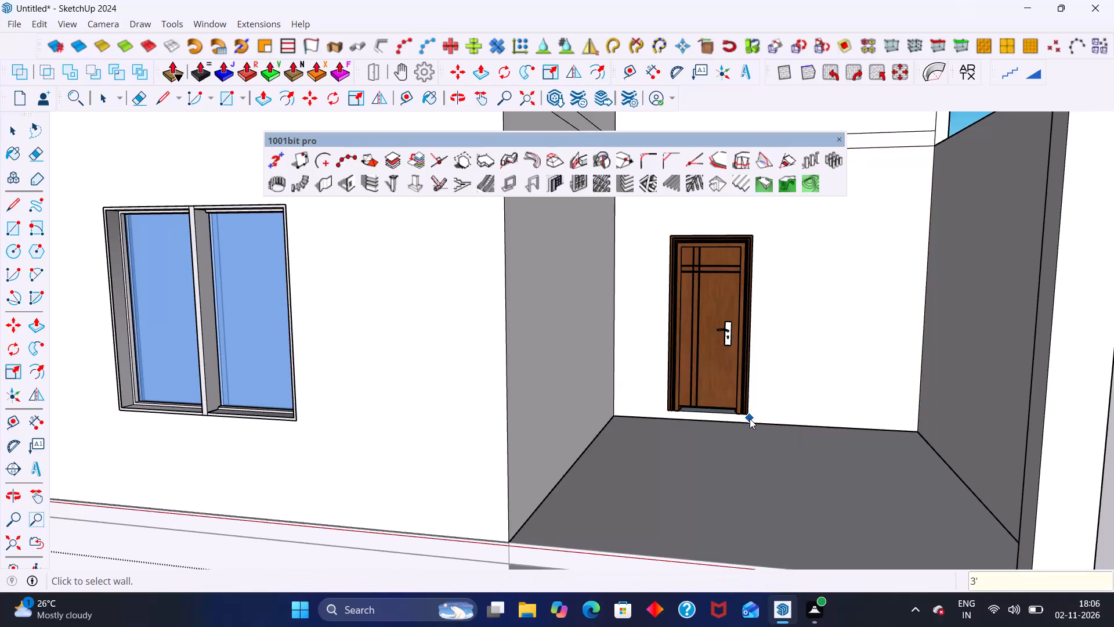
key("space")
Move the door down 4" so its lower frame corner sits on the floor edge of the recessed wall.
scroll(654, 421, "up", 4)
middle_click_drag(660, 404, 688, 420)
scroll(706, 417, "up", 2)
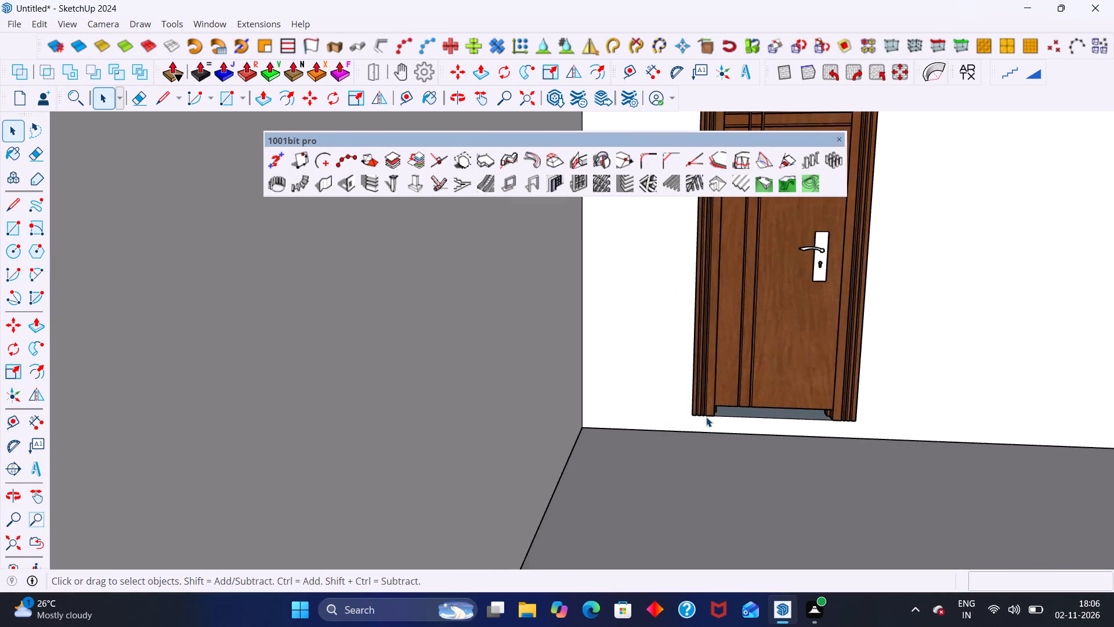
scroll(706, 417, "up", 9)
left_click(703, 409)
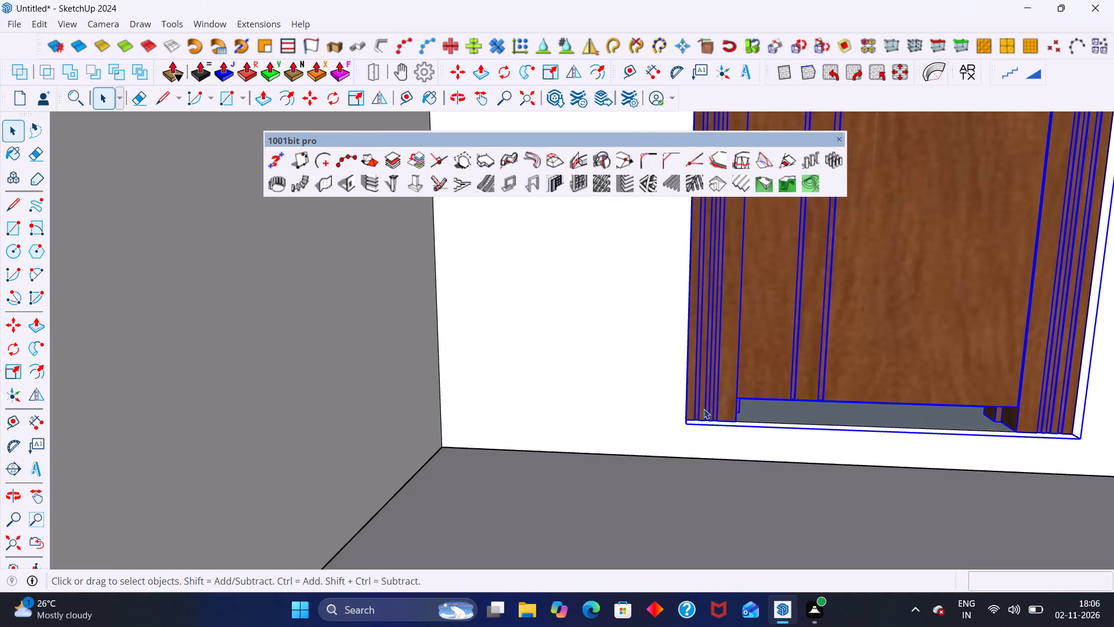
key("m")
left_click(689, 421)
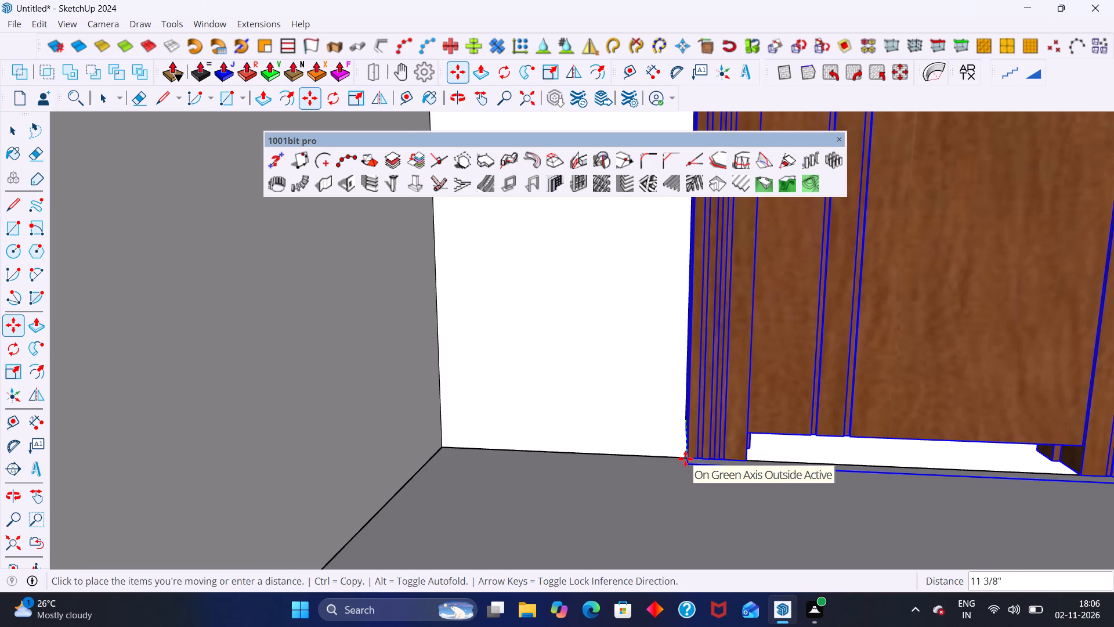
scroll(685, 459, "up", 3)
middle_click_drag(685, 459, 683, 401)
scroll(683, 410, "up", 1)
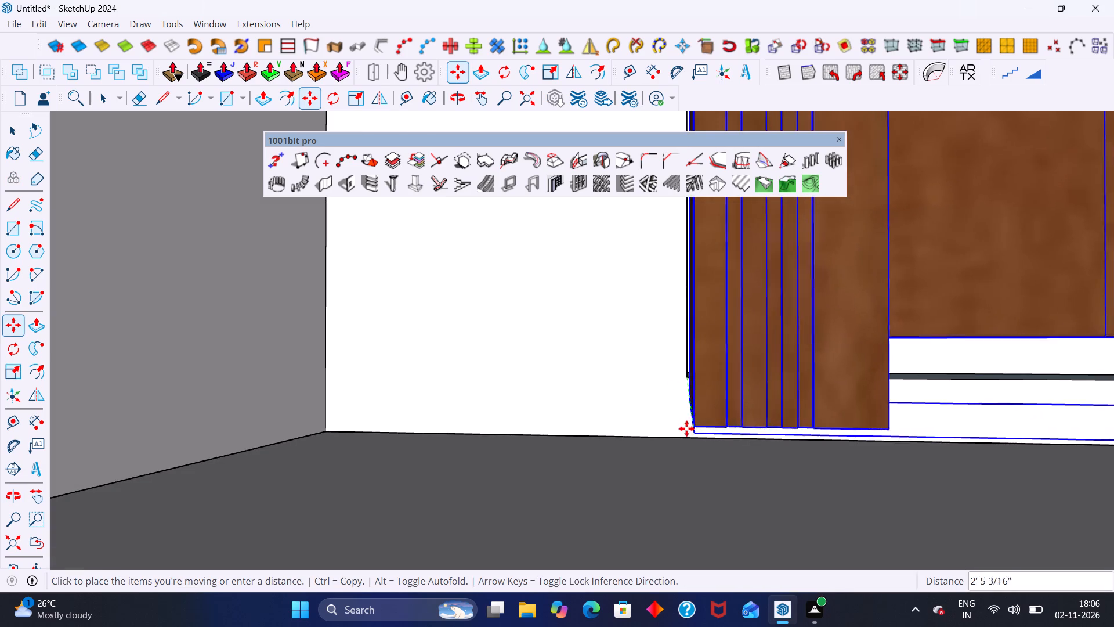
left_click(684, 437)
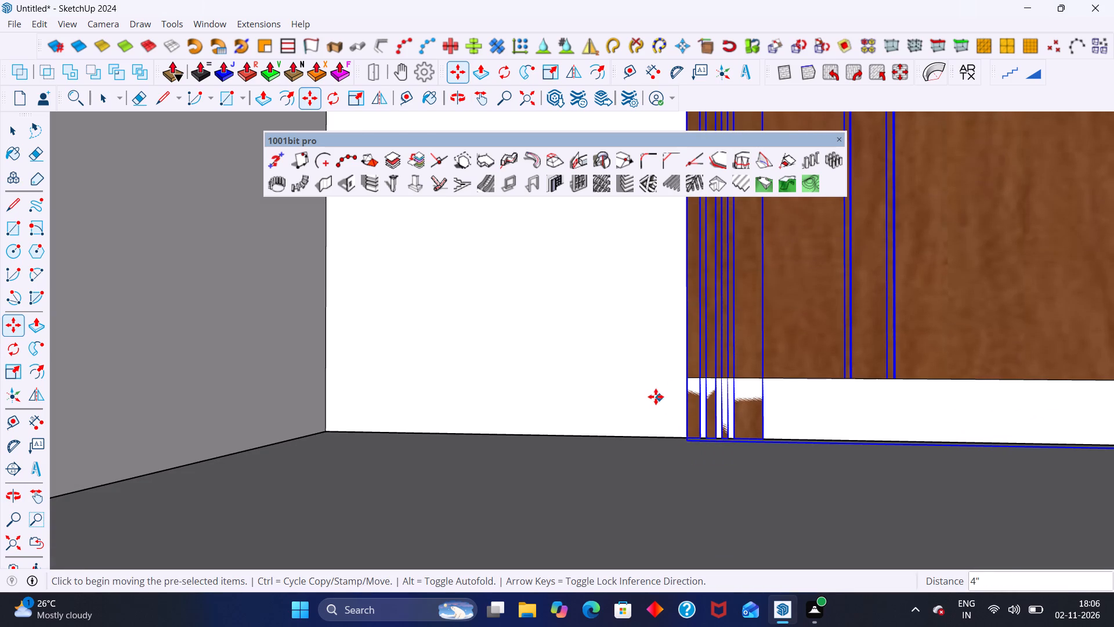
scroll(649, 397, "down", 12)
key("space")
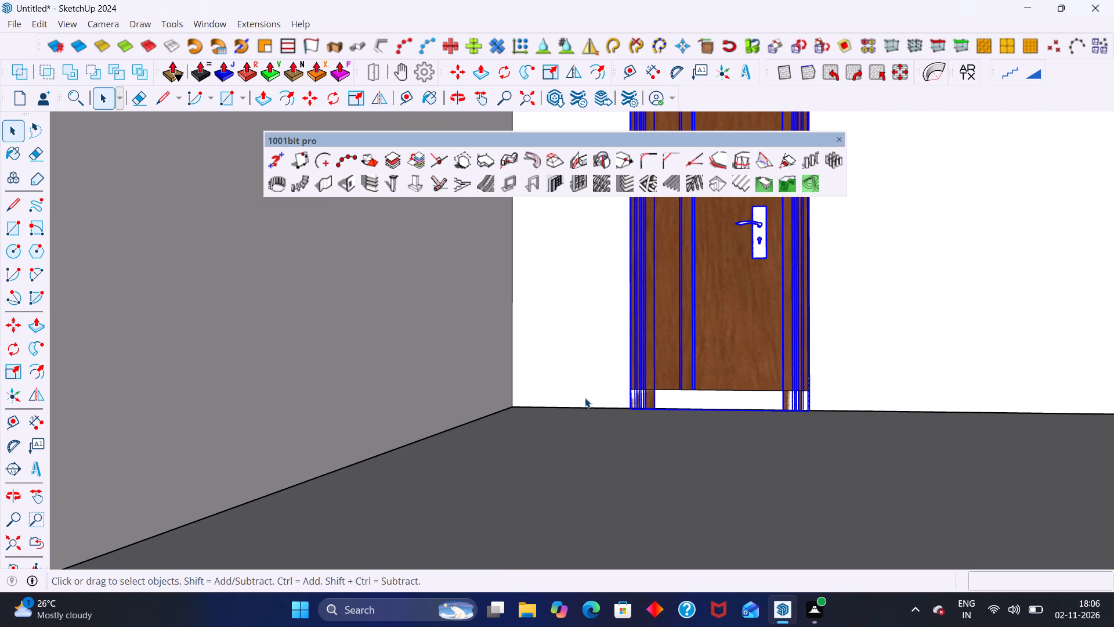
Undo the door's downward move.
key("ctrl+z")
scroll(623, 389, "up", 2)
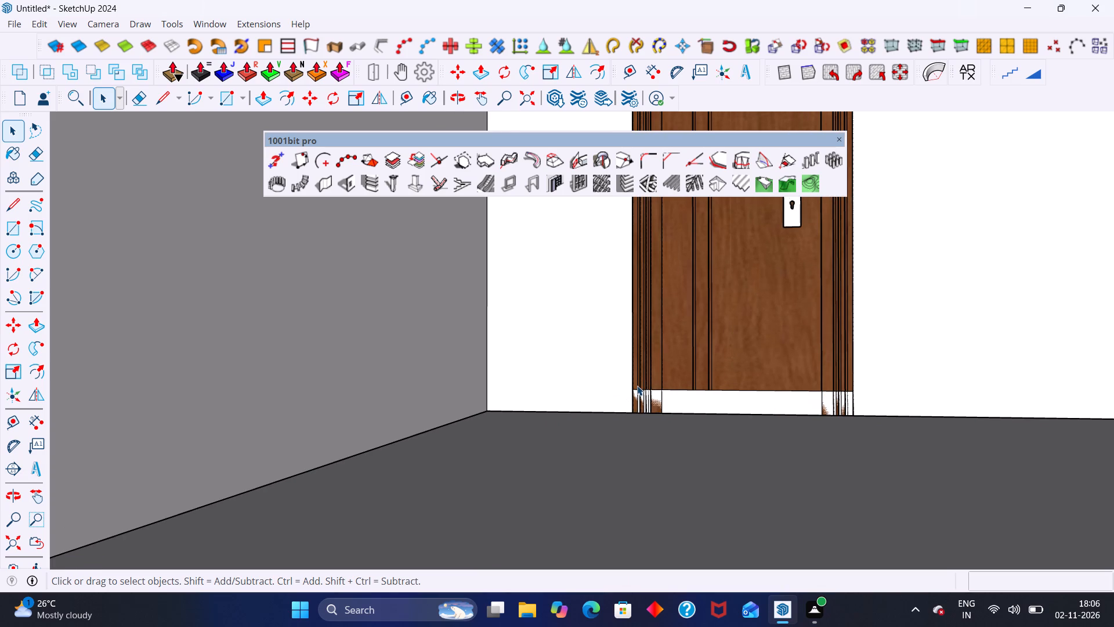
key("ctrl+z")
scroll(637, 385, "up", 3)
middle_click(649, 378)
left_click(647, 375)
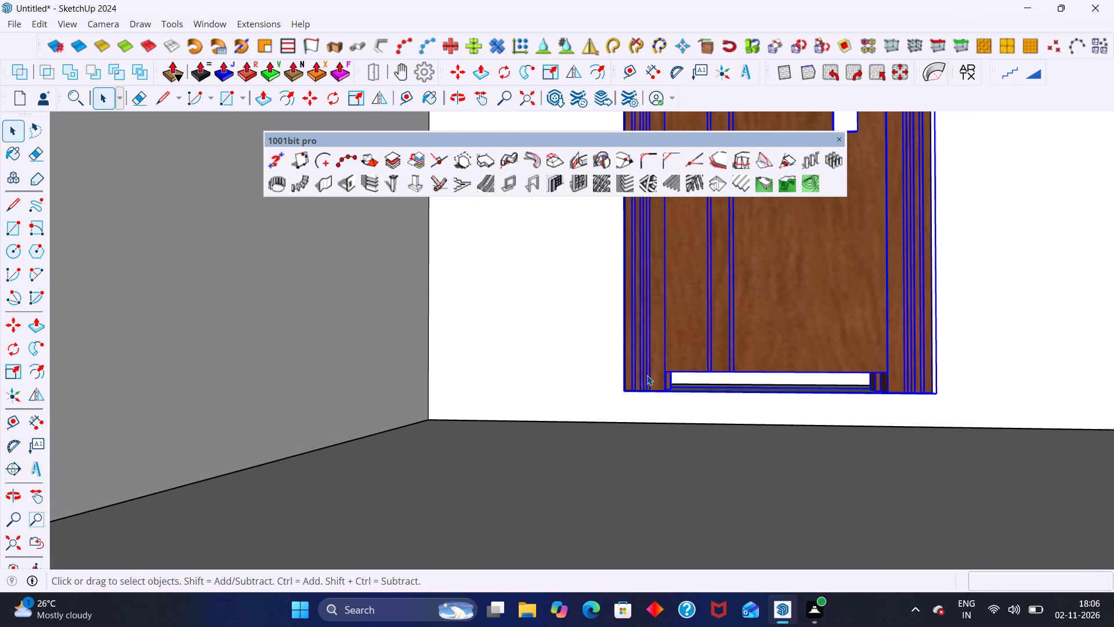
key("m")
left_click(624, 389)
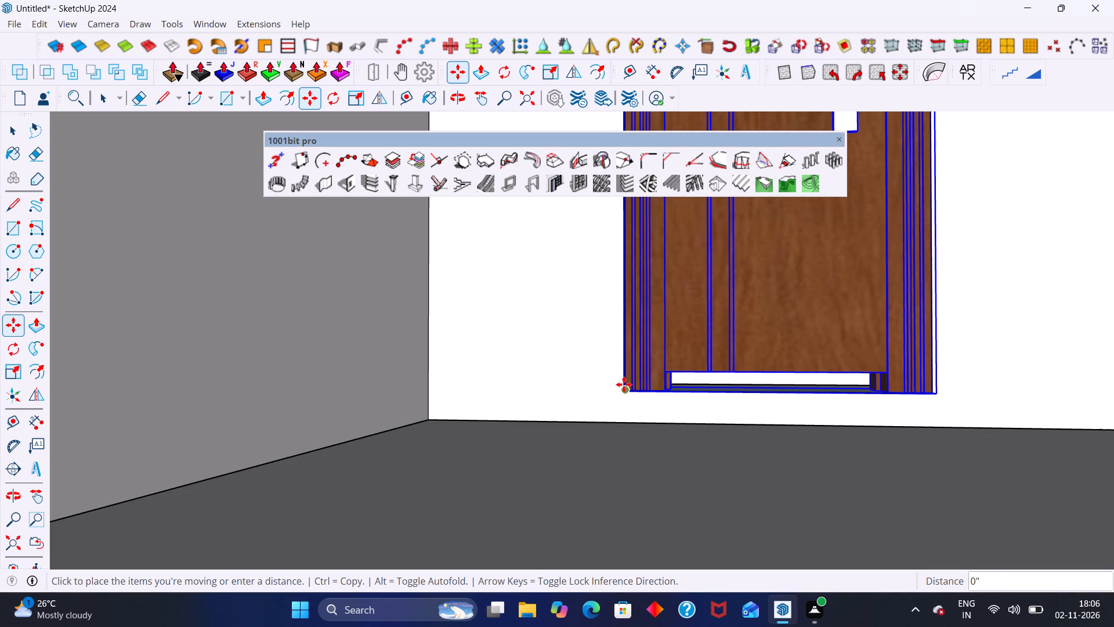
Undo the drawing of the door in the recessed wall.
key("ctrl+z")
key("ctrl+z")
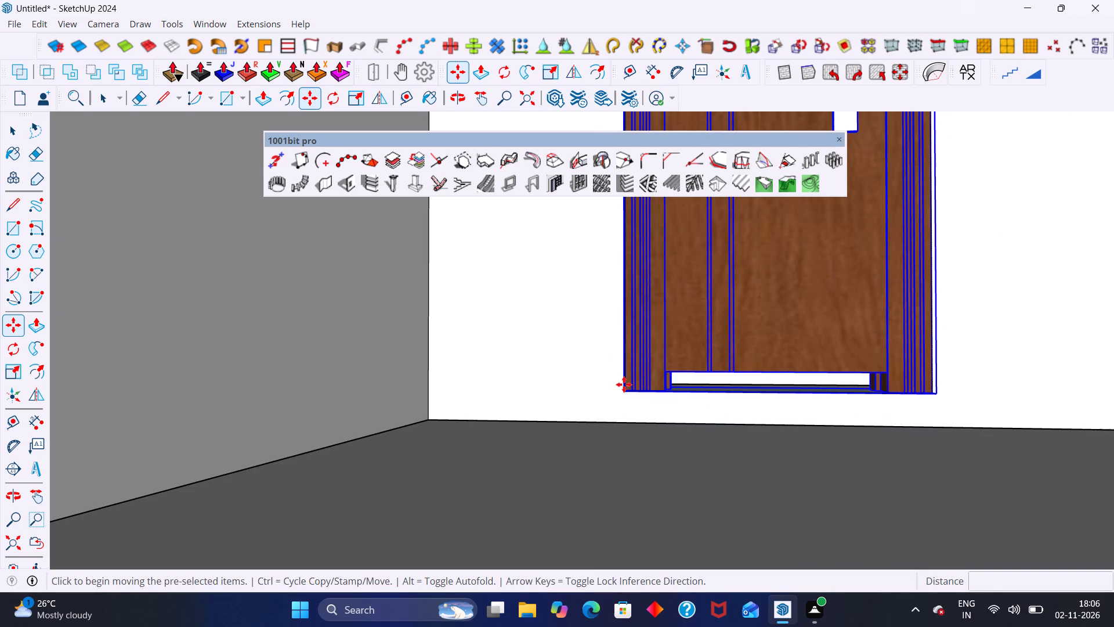
Set up a MajDoor Type A door, 80" high, with the floor gap at 0".
scroll(619, 399, "down", 16)
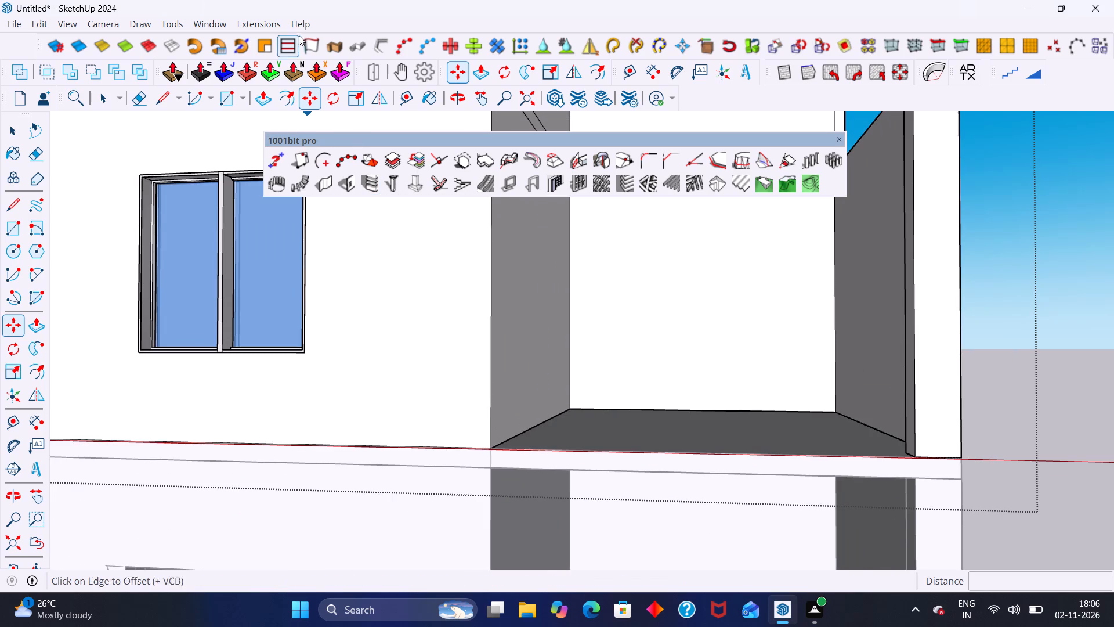
left_click(260, 24)
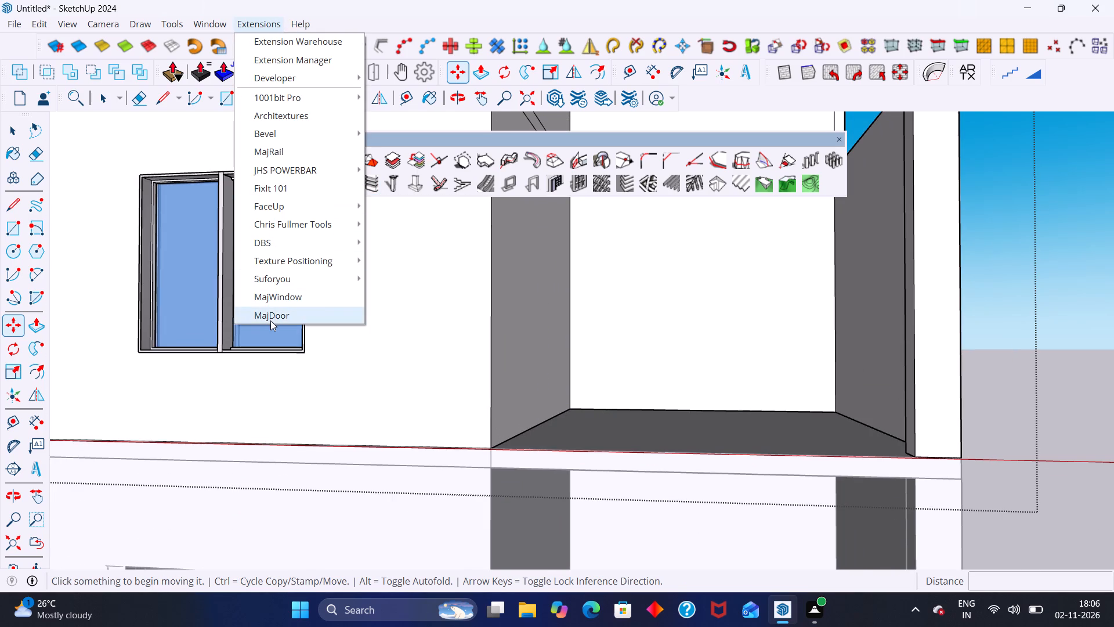
left_click(270, 320)
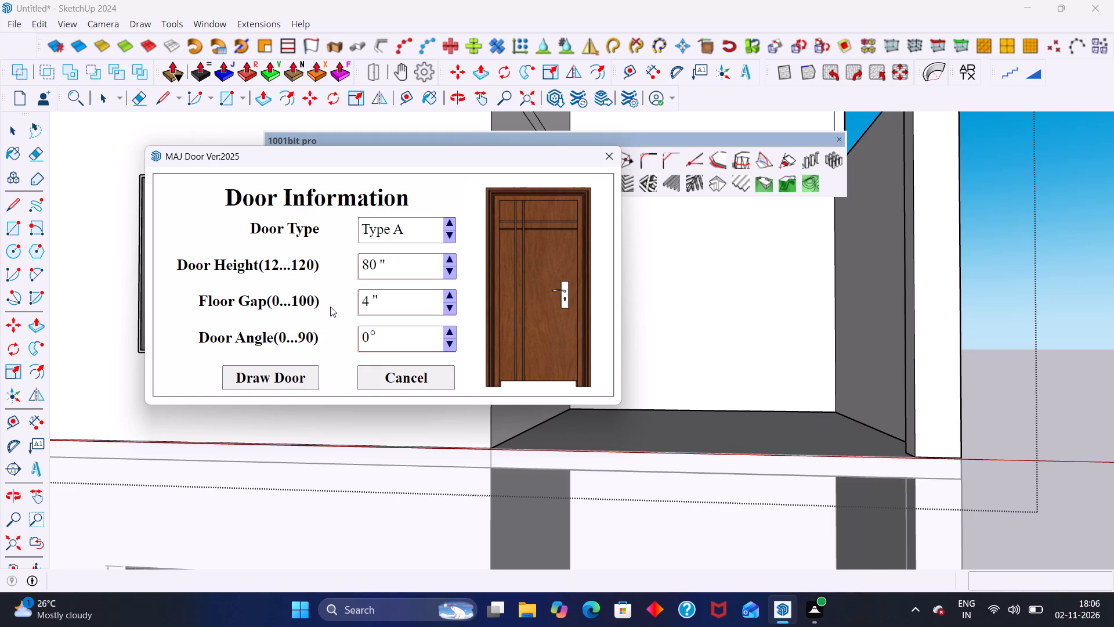
left_click(450, 308)
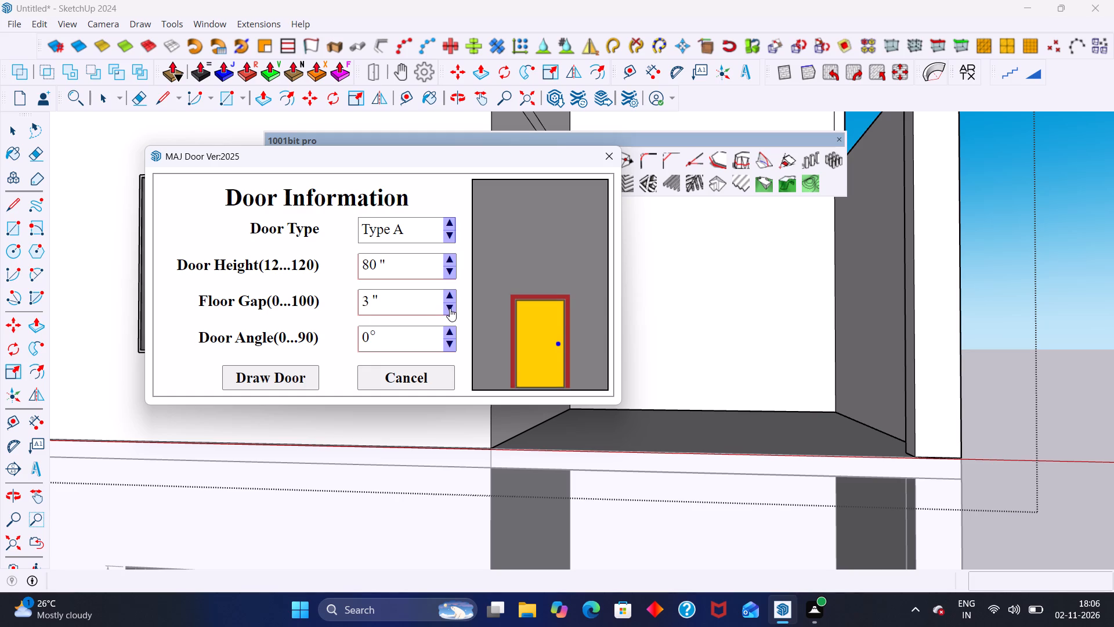
triple_click(450, 308)
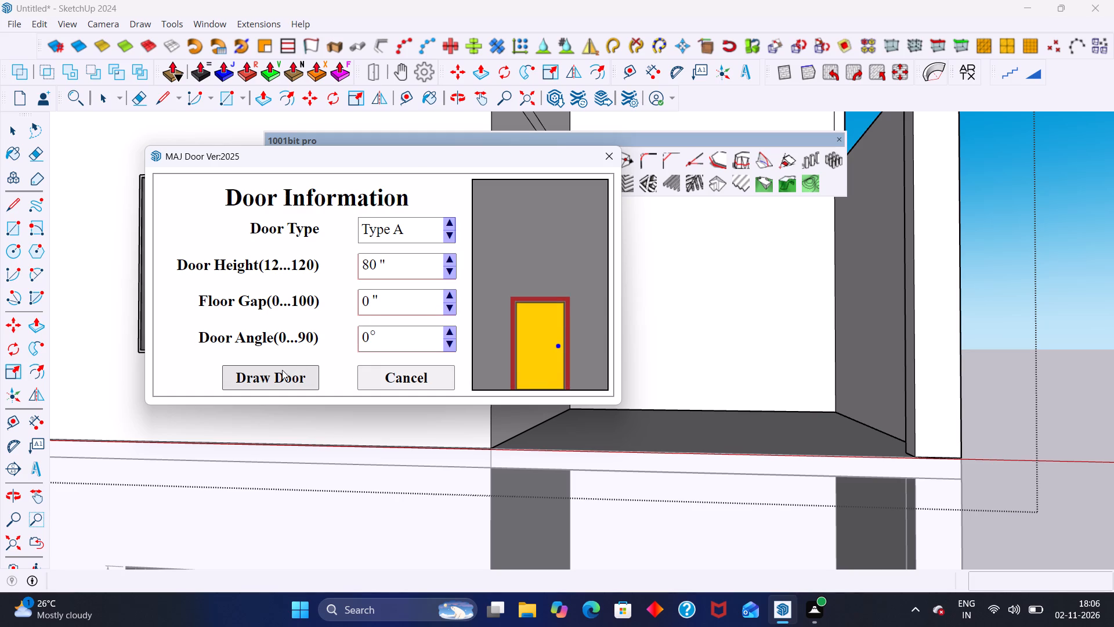
left_click(282, 370)
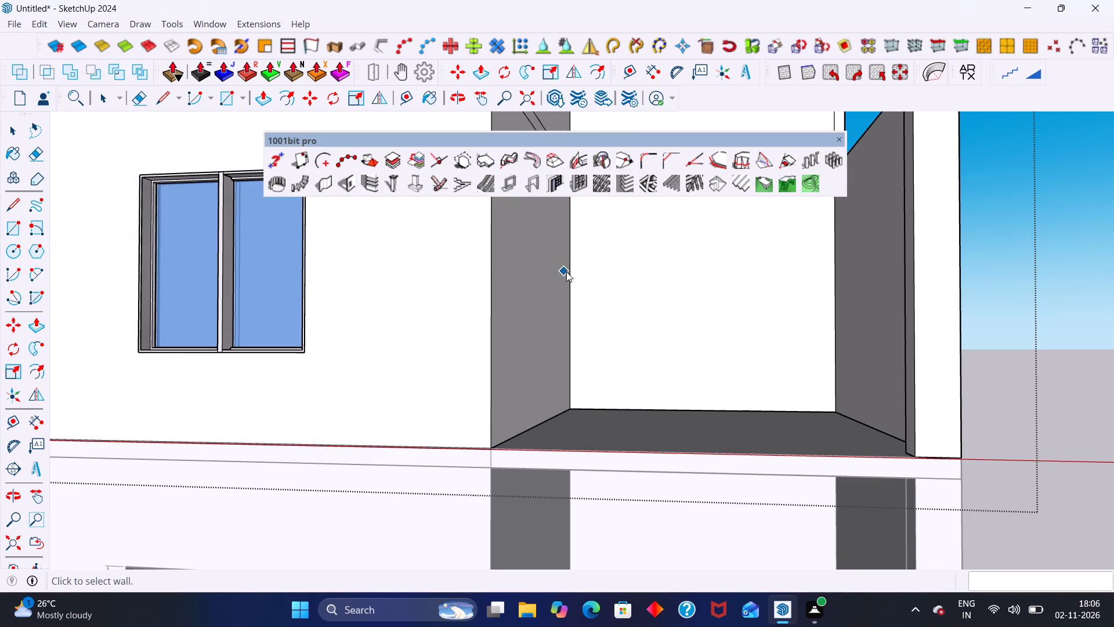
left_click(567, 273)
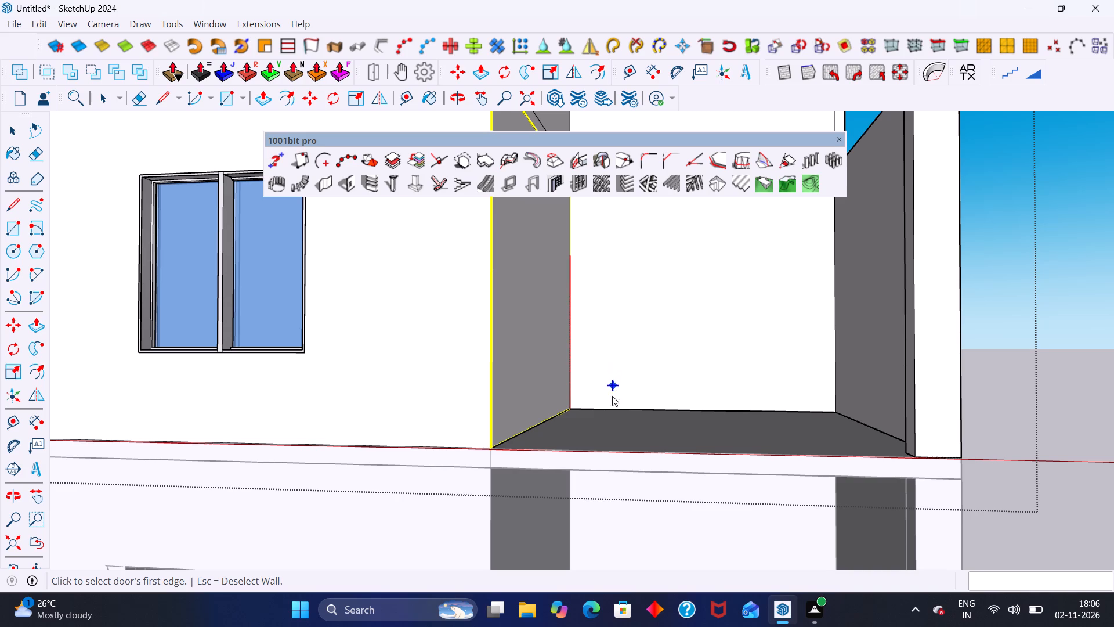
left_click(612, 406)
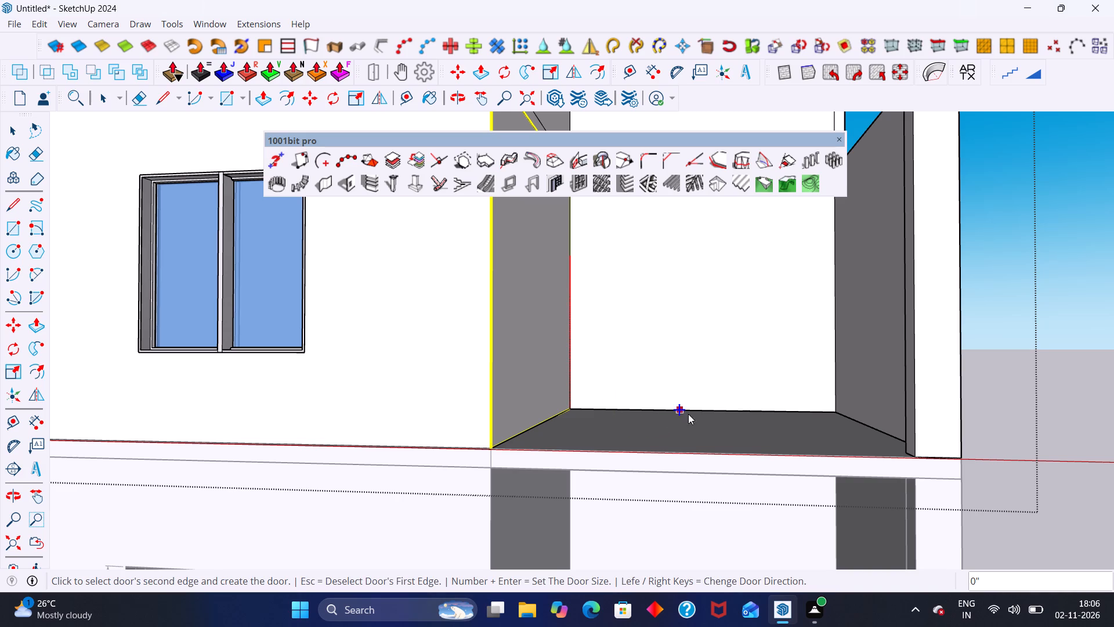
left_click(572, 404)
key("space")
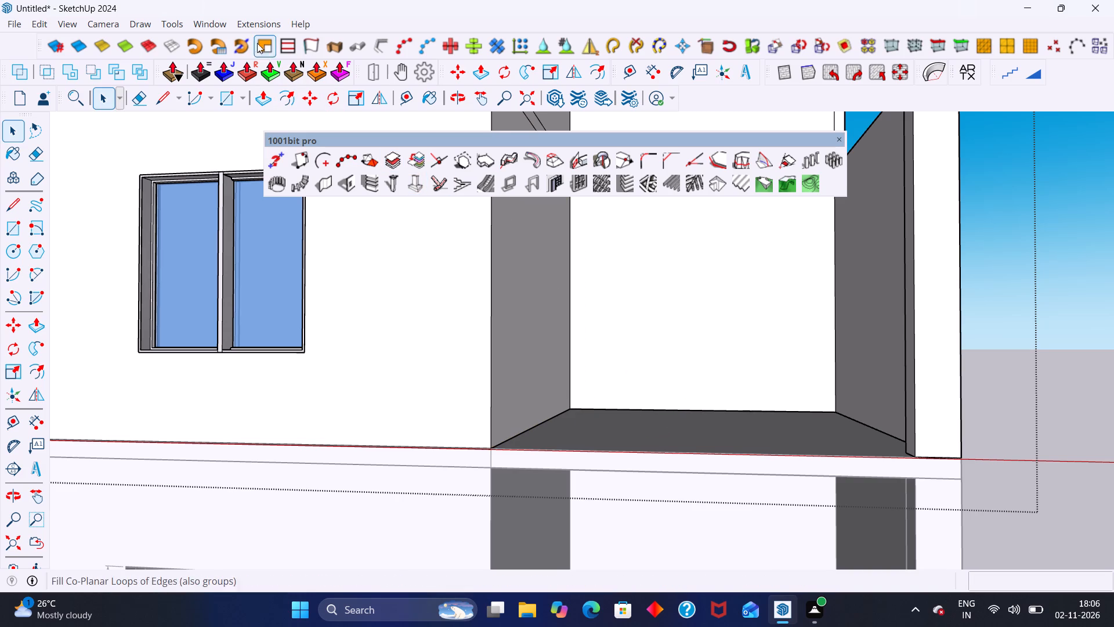
Draw a MajDoor Type A door, 80" high with a 0" floor gap and 3' wide, on the recessed wall.
left_click(249, 23)
left_click(261, 309)
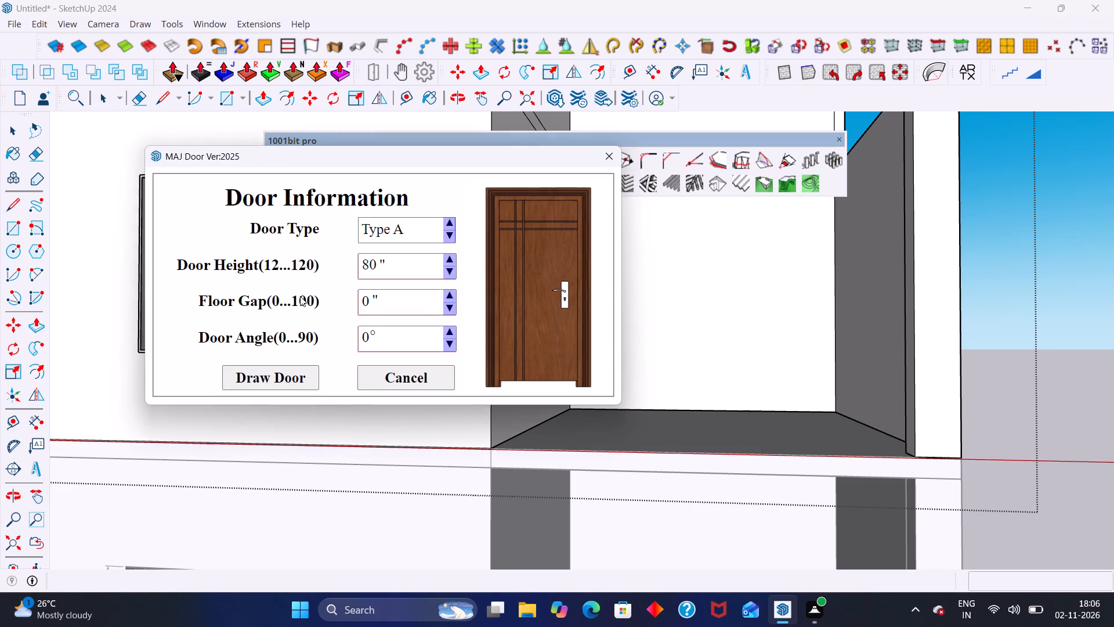
left_click(293, 374)
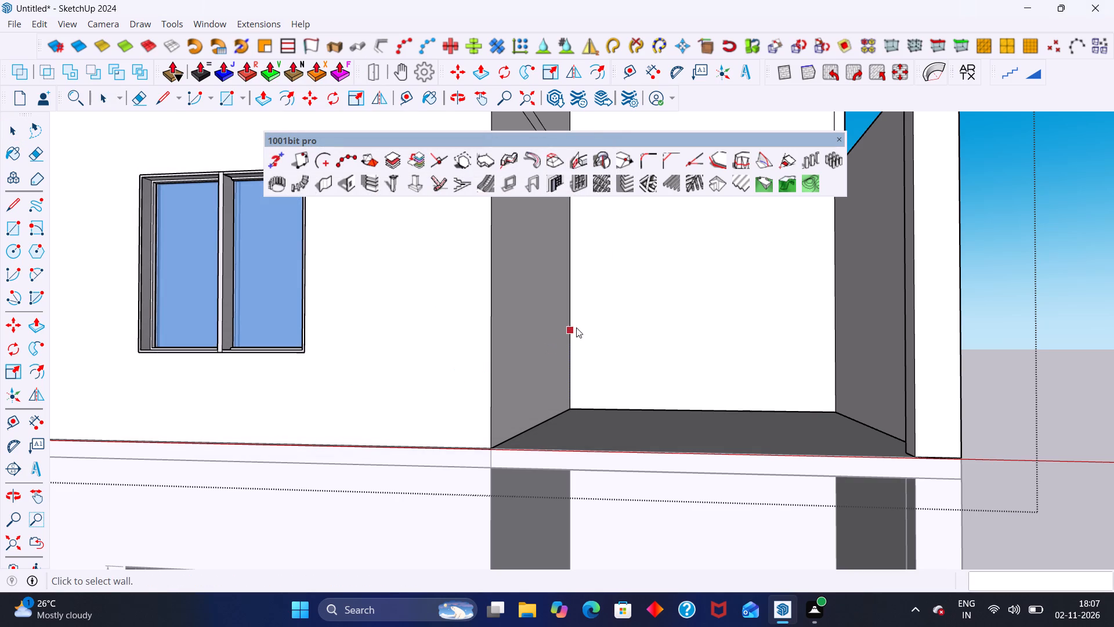
left_click(578, 326)
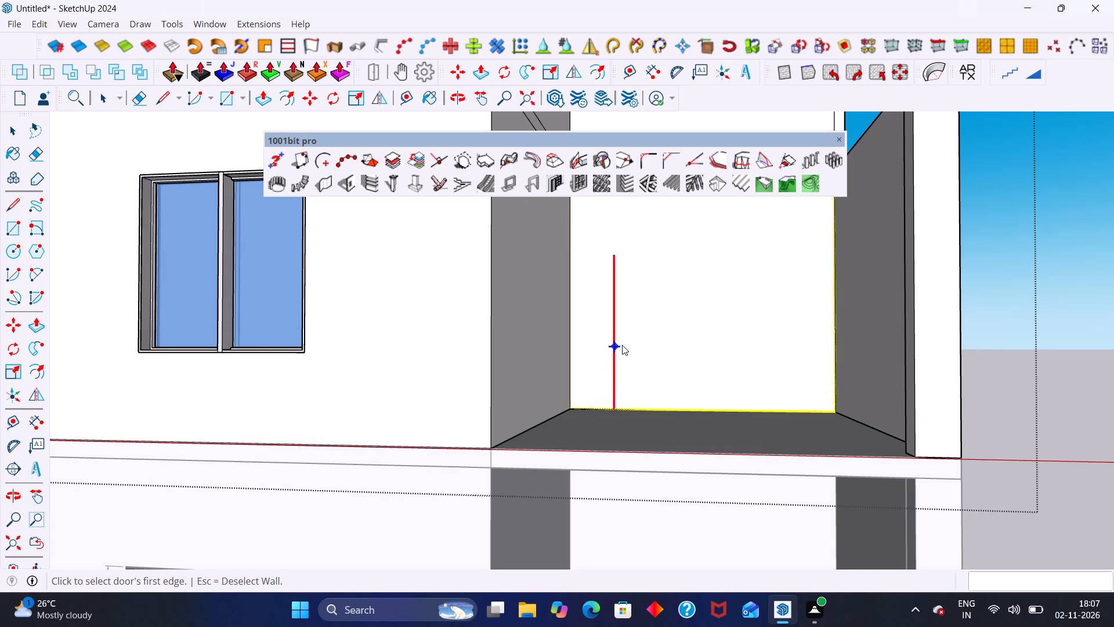
left_click(614, 345)
type("3'")
key("Return")
key("space")
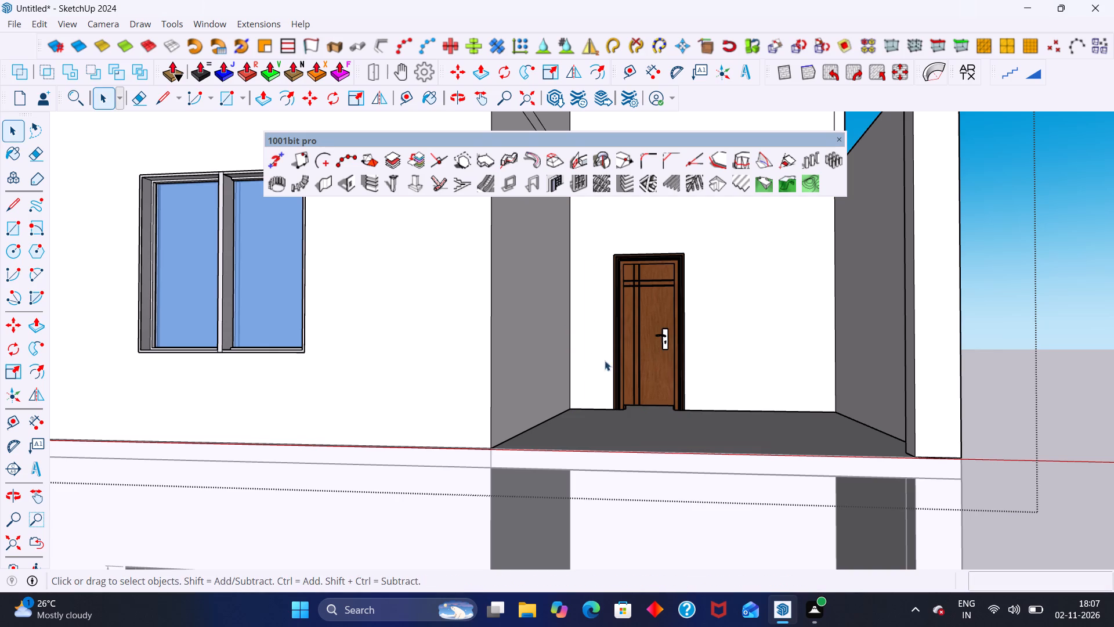
Delete the two-pane window from the front wall.
middle_click_drag(585, 344, 693, 365)
scroll(643, 347, "down", 2)
middle_click_drag(558, 330, 390, 309)
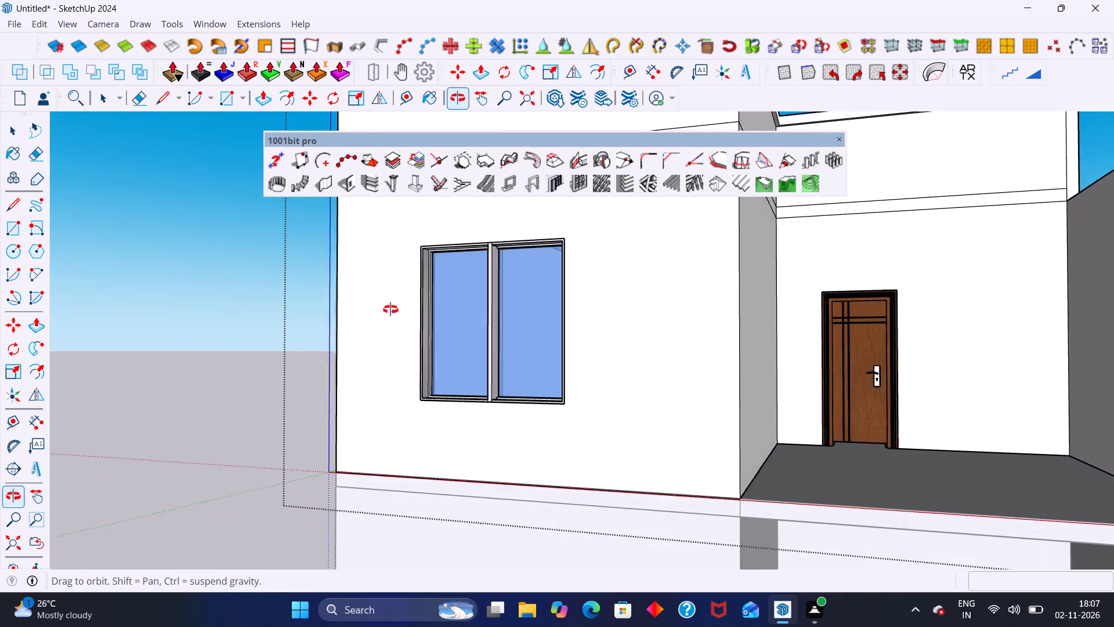
middle_click_drag(390, 309, 395, 344)
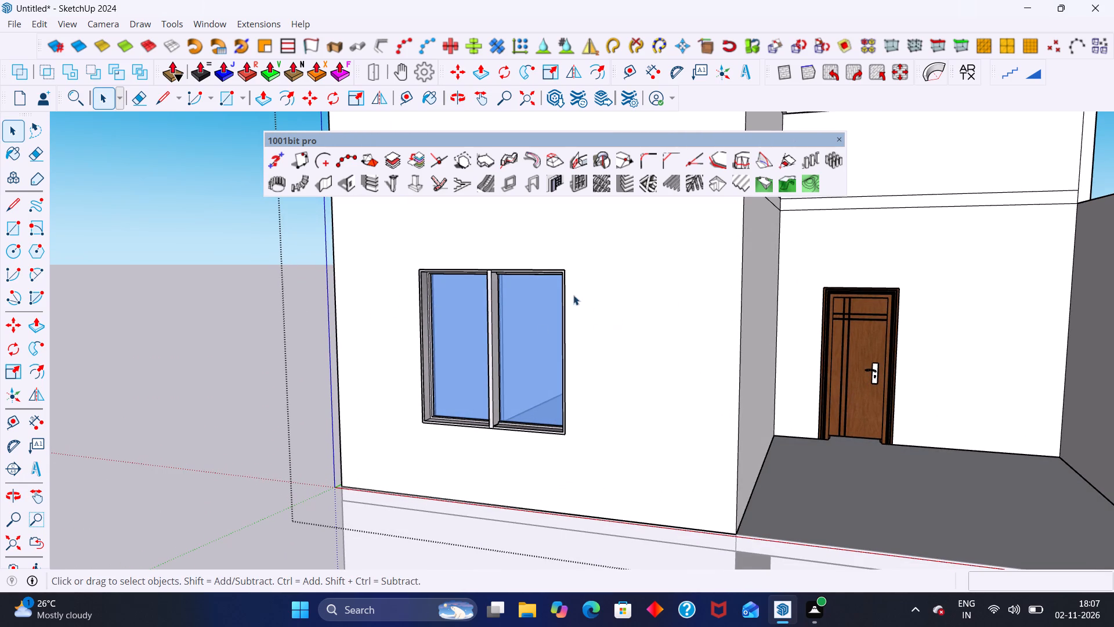
left_click(543, 287)
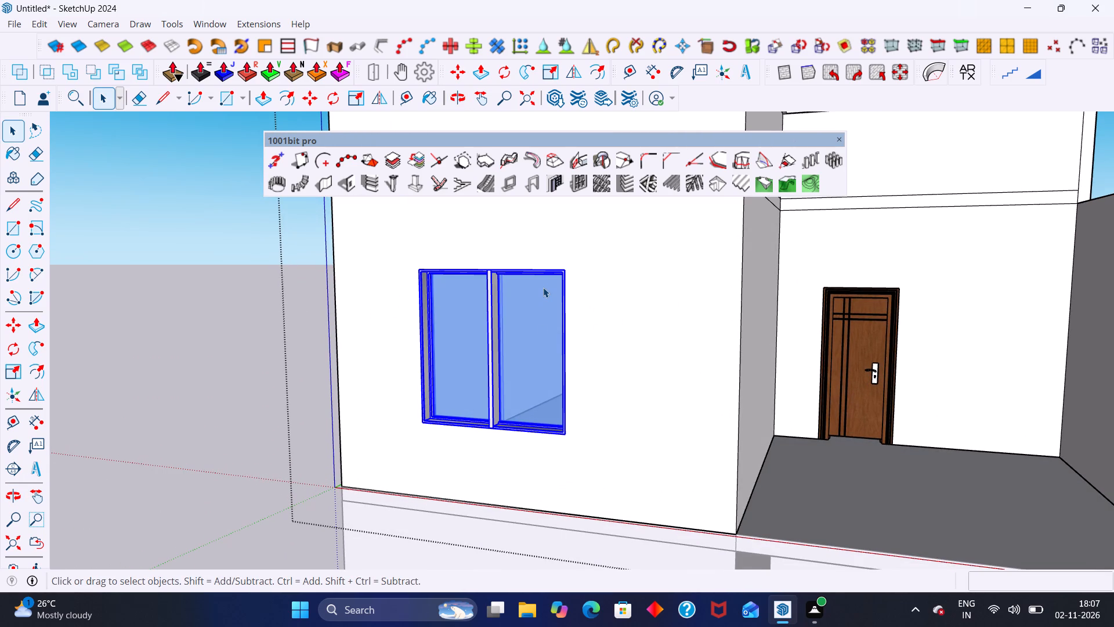
key("Delete")
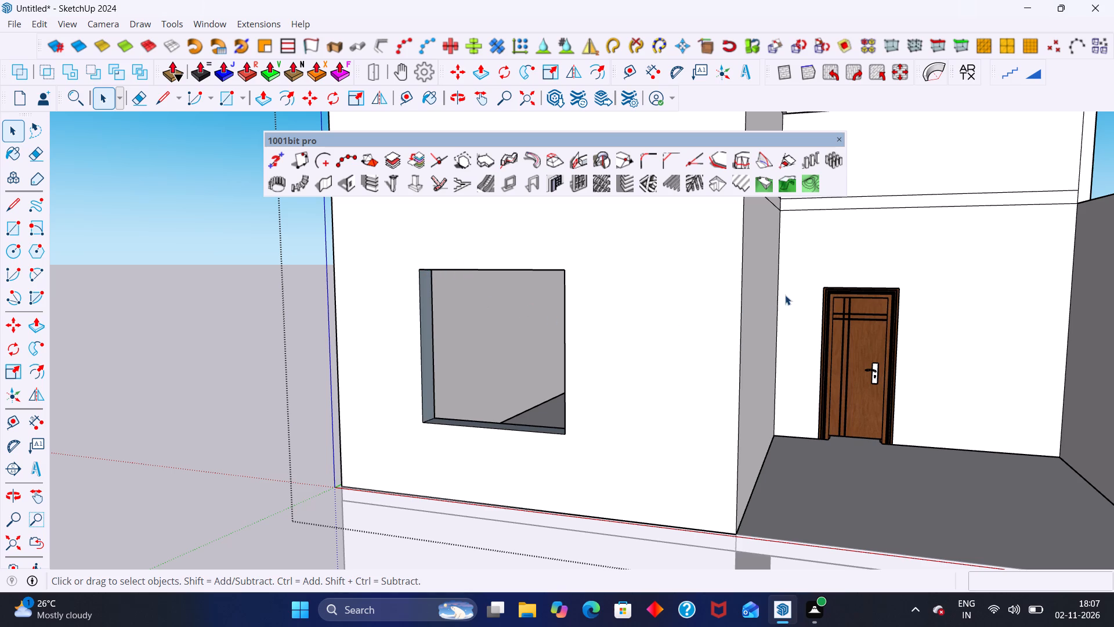
Close the empty window opening in the front wall with a rectangle of about 5' by 5' 1".
scroll(746, 302, "down", 5)
middle_click_drag(714, 277, 748, 258)
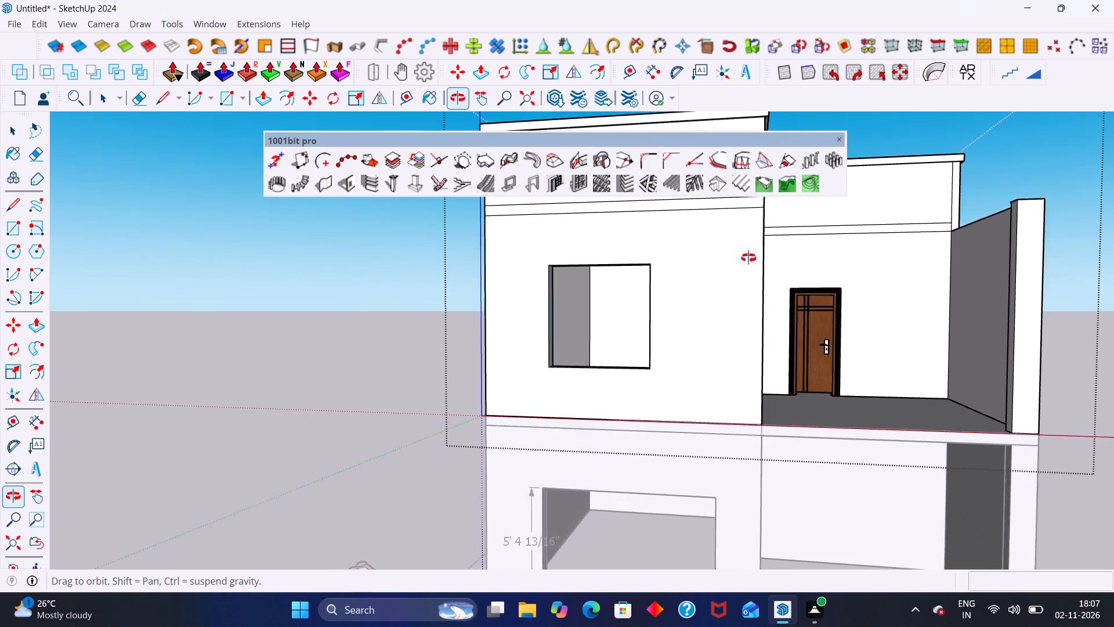
middle_click_drag(748, 258, 762, 275)
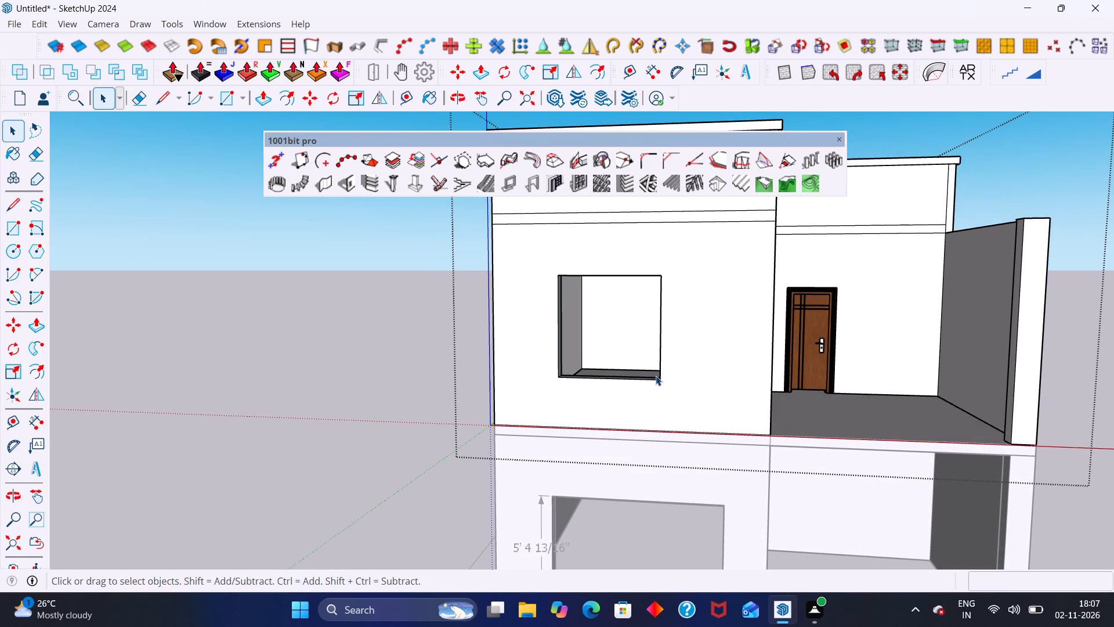
left_click(656, 376)
key("space")
scroll(580, 343, "up", 1)
middle_click_drag(577, 344, 531, 396)
scroll(492, 409, "up", 5)
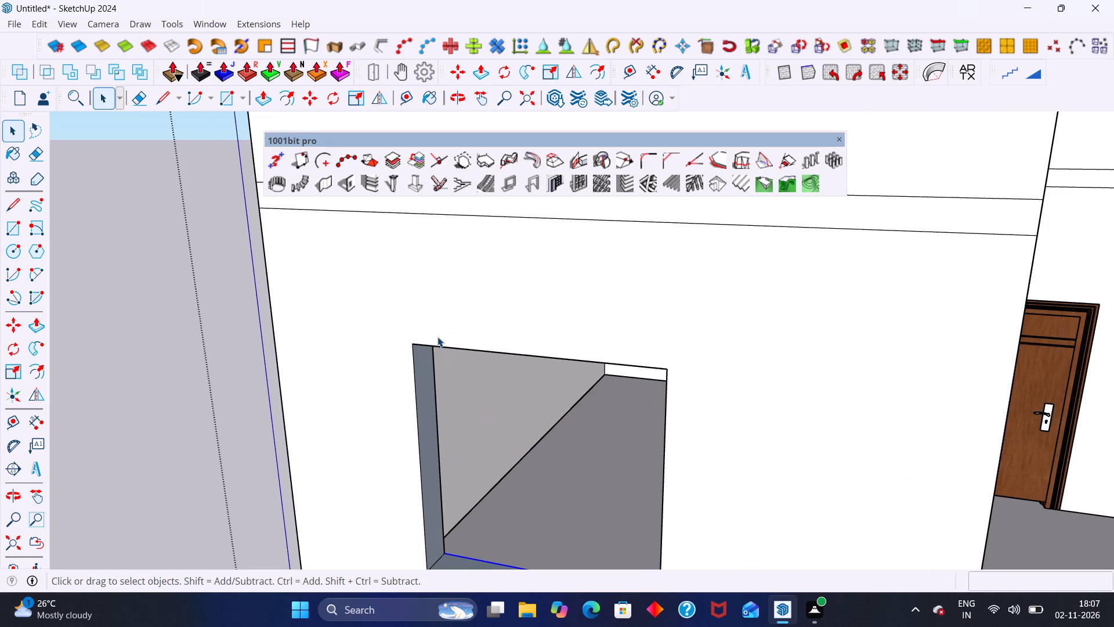
key("r")
middle_click_drag(385, 314, 421, 247)
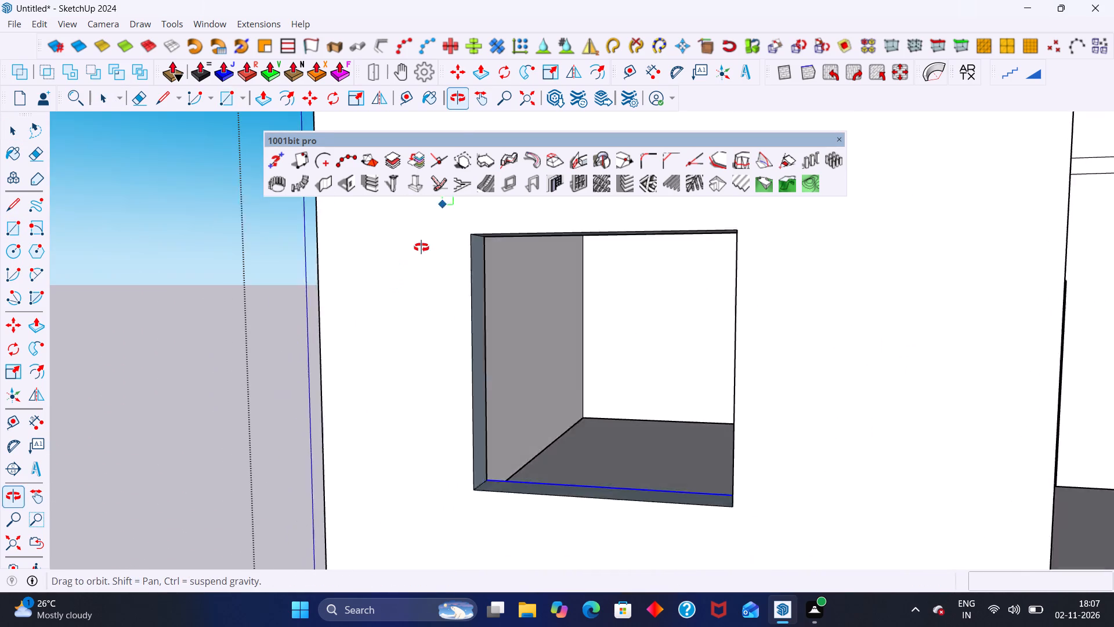
middle_click_drag(421, 247, 421, 246)
left_click(486, 216)
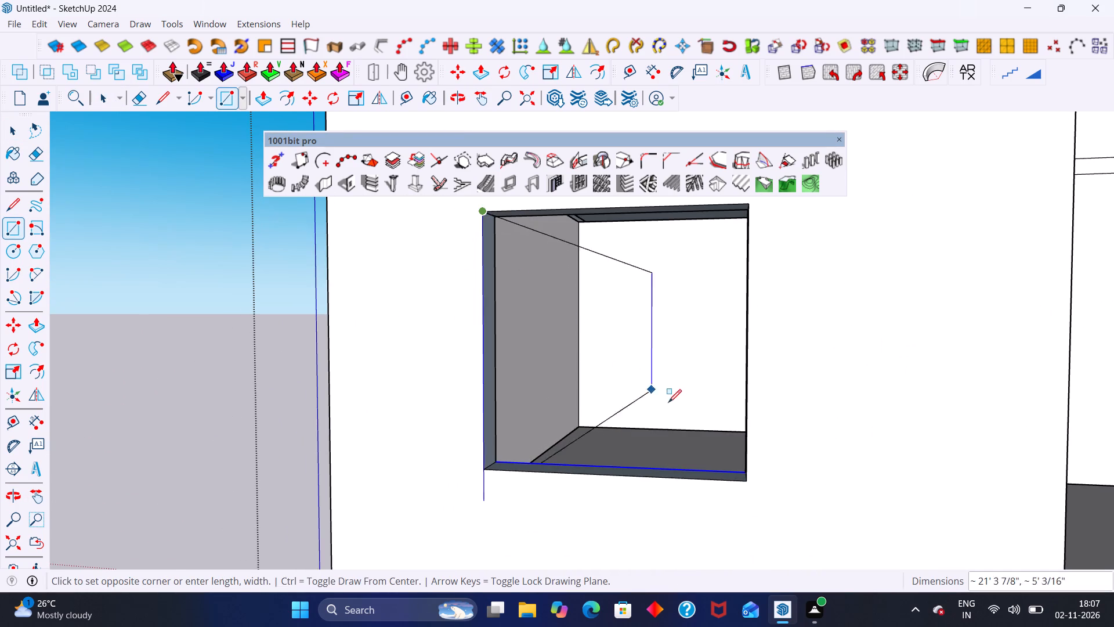
left_click(746, 487)
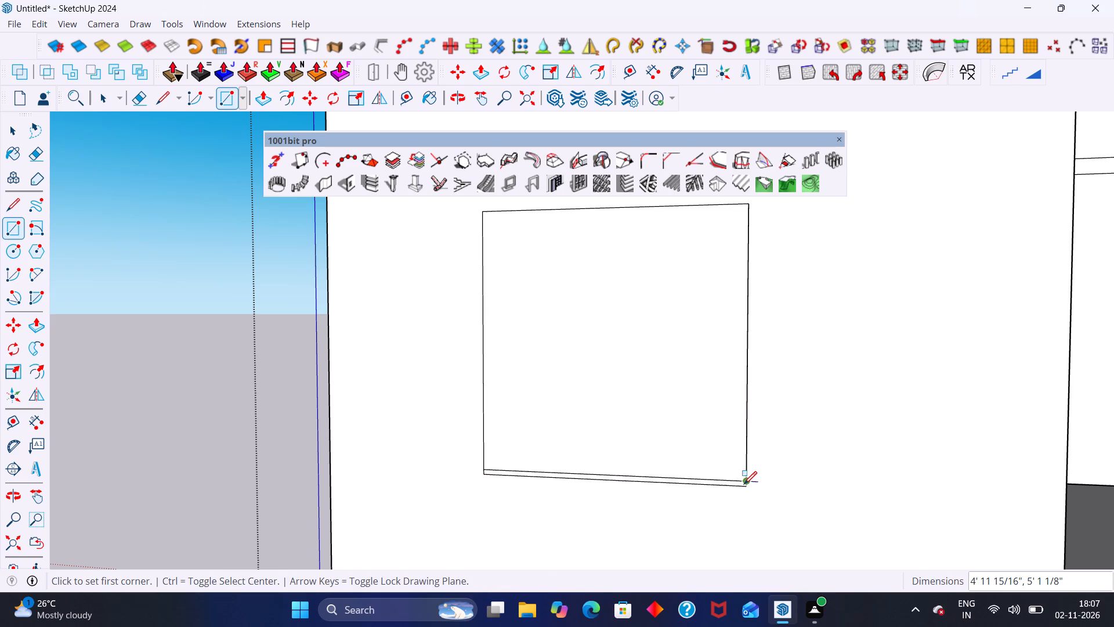
key("space")
Erase the two parallel edges along the bottom of the filled window opening.
scroll(415, 345, "down", 3)
middle_click(415, 345)
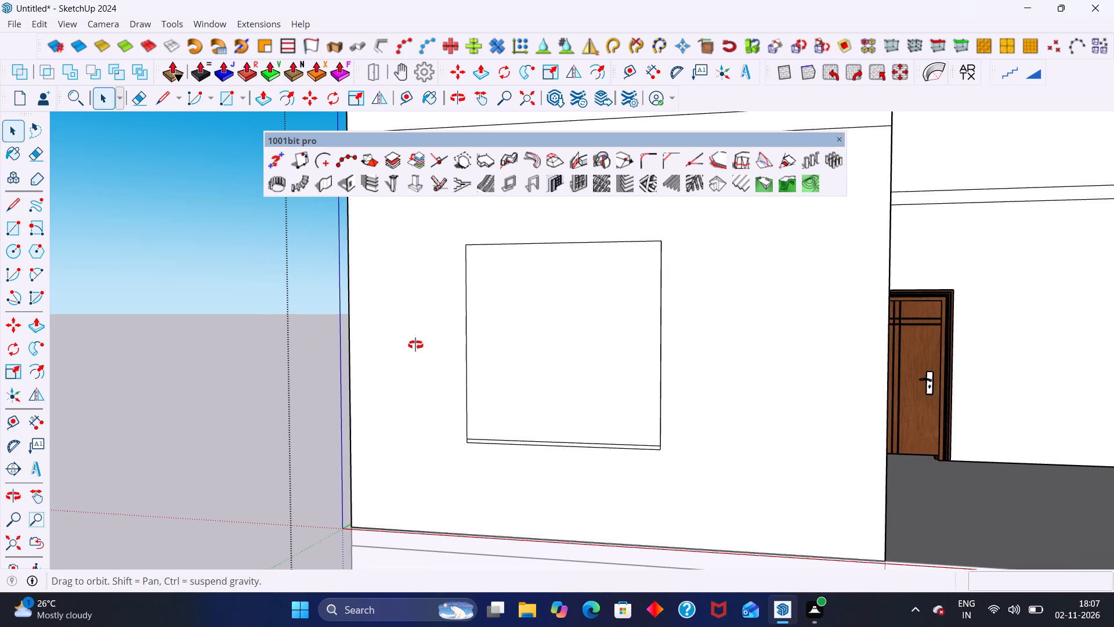
left_click(425, 347)
left_click(489, 358)
scroll(499, 401, "up", 3)
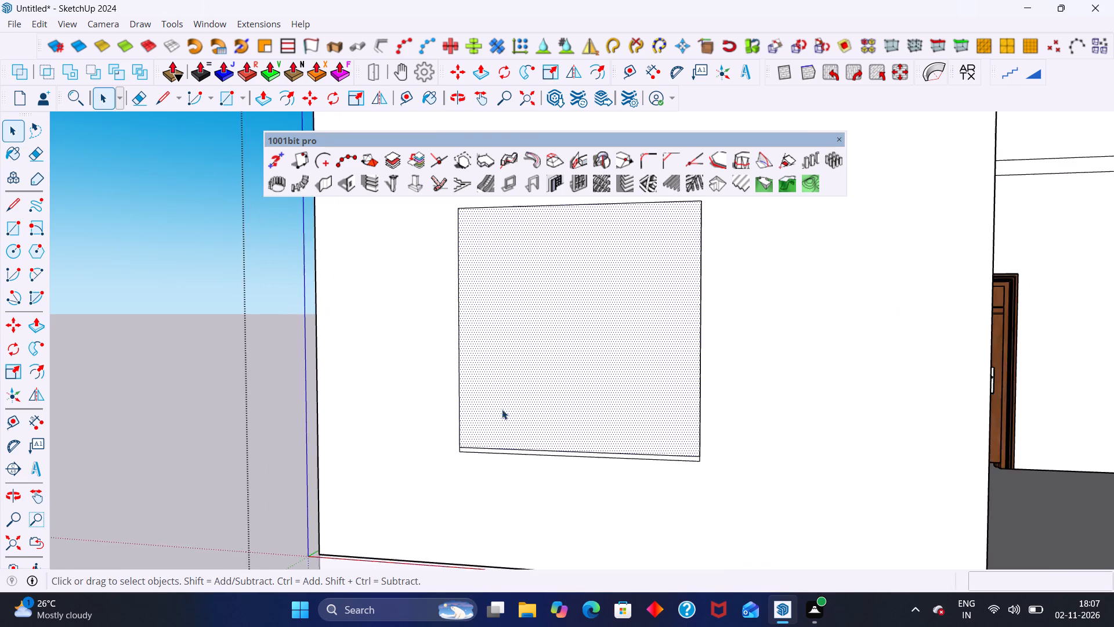
scroll(505, 425, "up", 1)
left_click(509, 455)
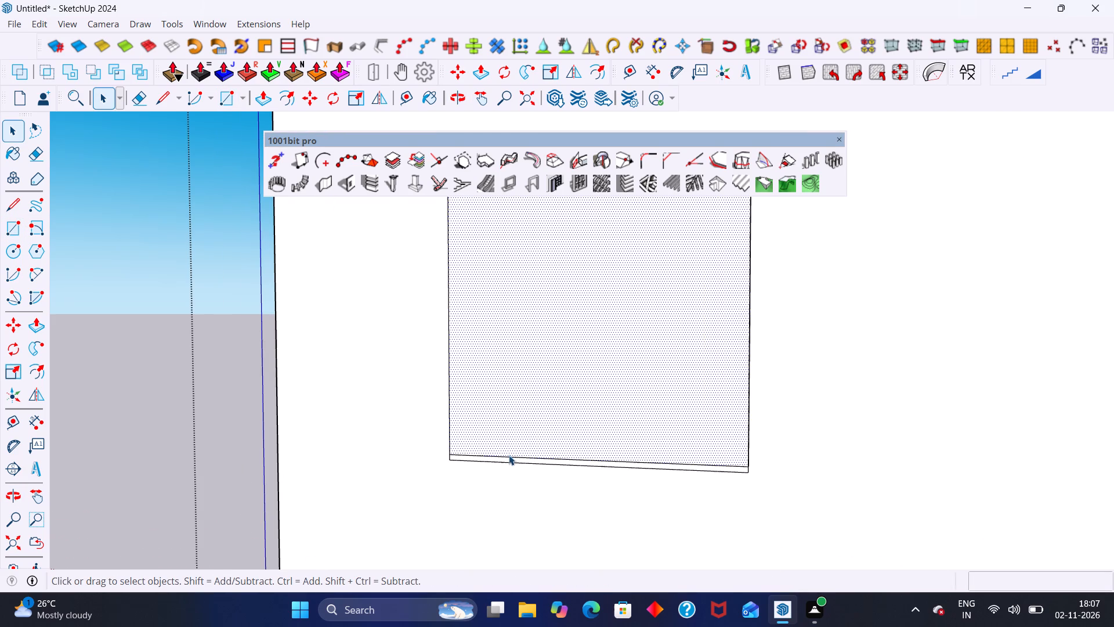
left_click(512, 460)
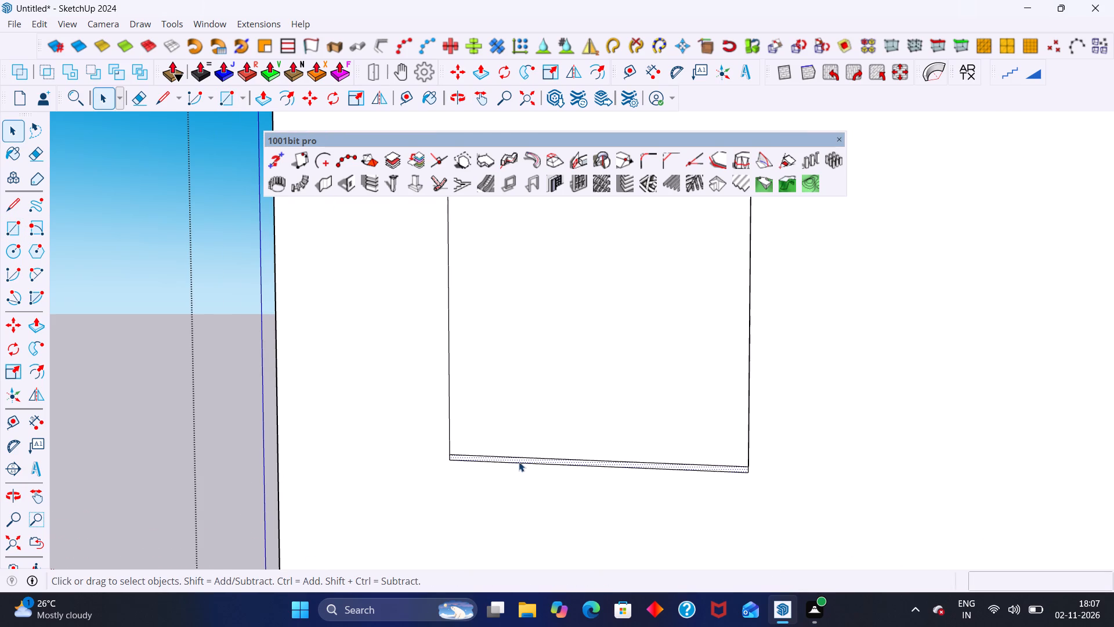
left_click(523, 458)
key("Delete")
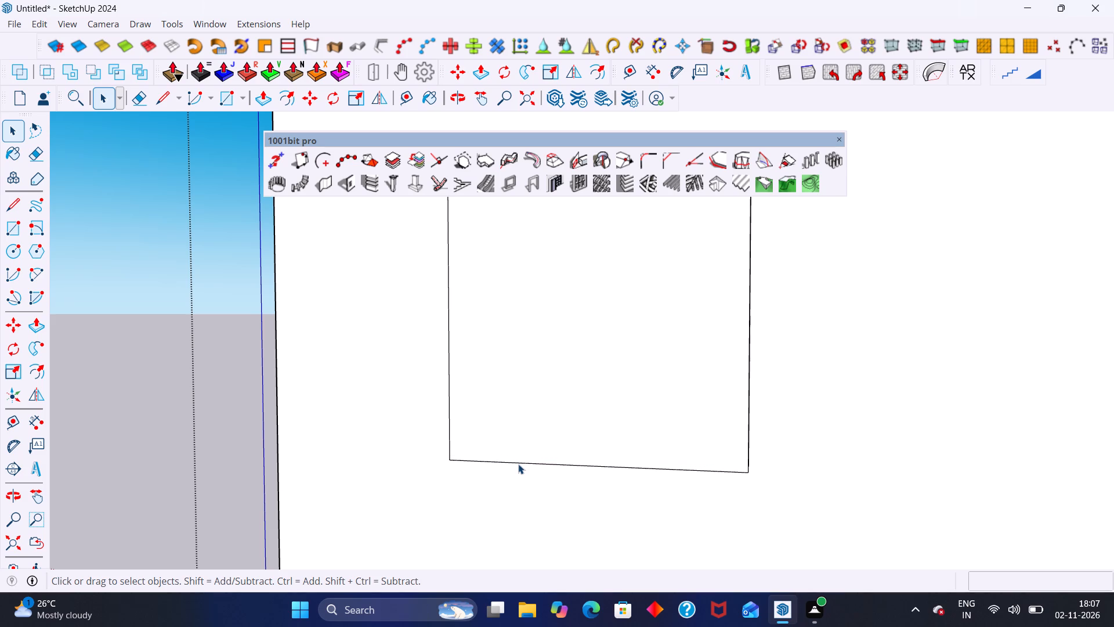
left_click(521, 462)
key("Delete")
Erase the two vertical side edges of the filled window opening in the front wall.
left_click(449, 433)
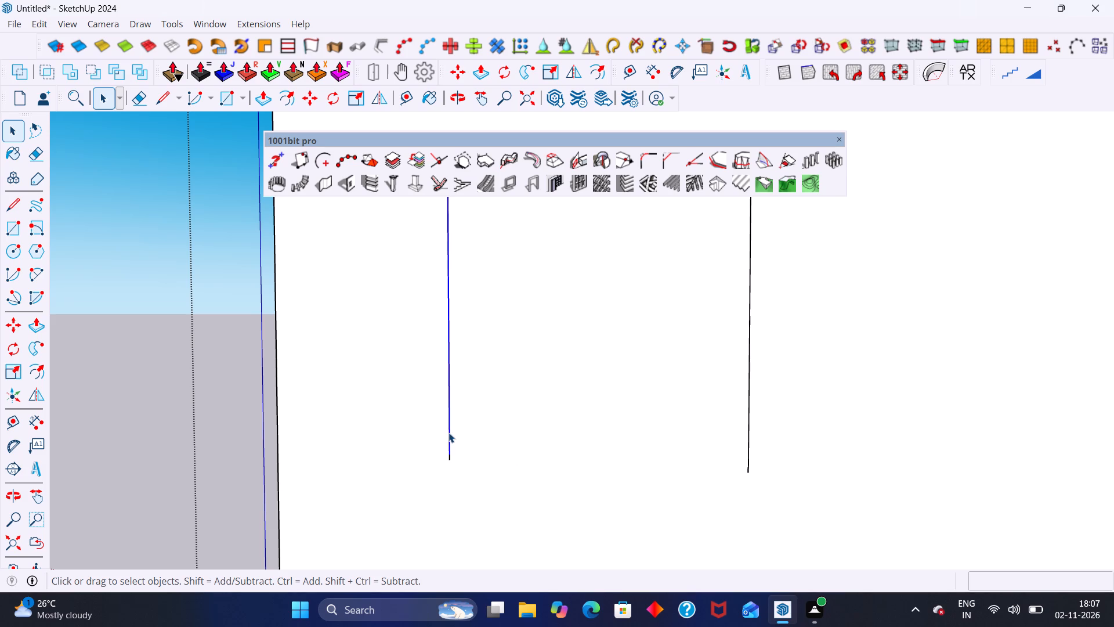
key("Delete")
left_click(746, 424)
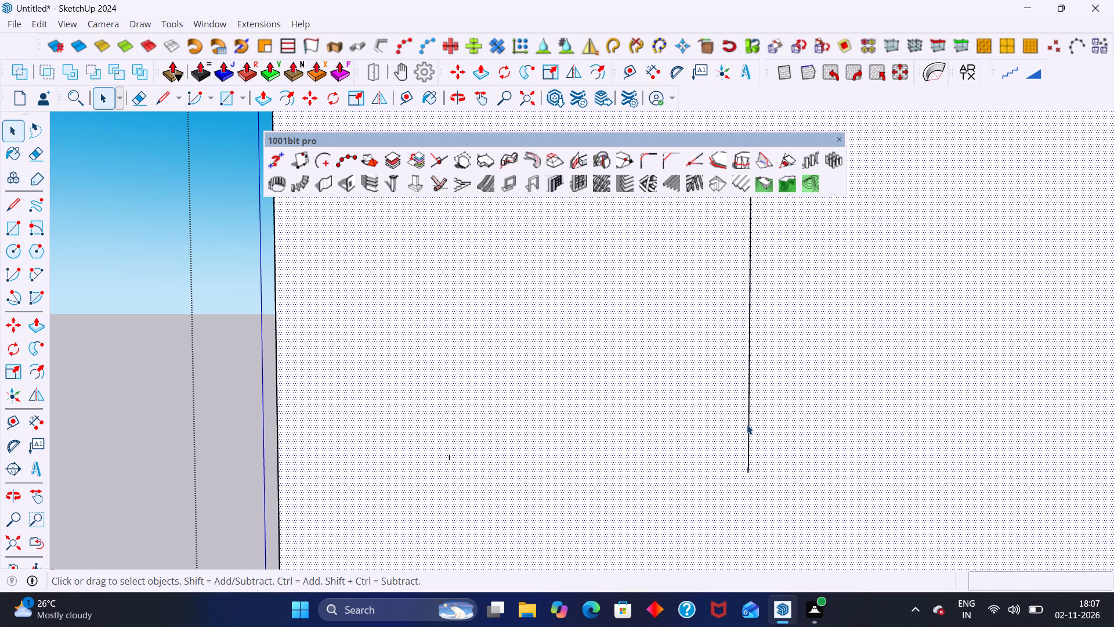
left_click(747, 424)
key("Delete")
left_click(748, 428)
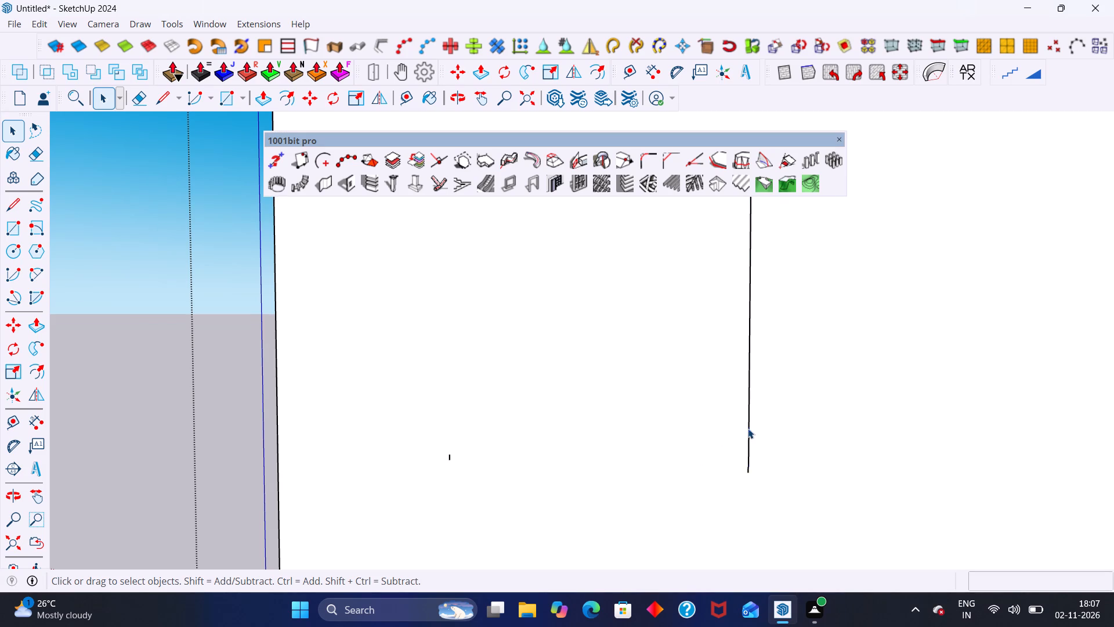
key("Delete")
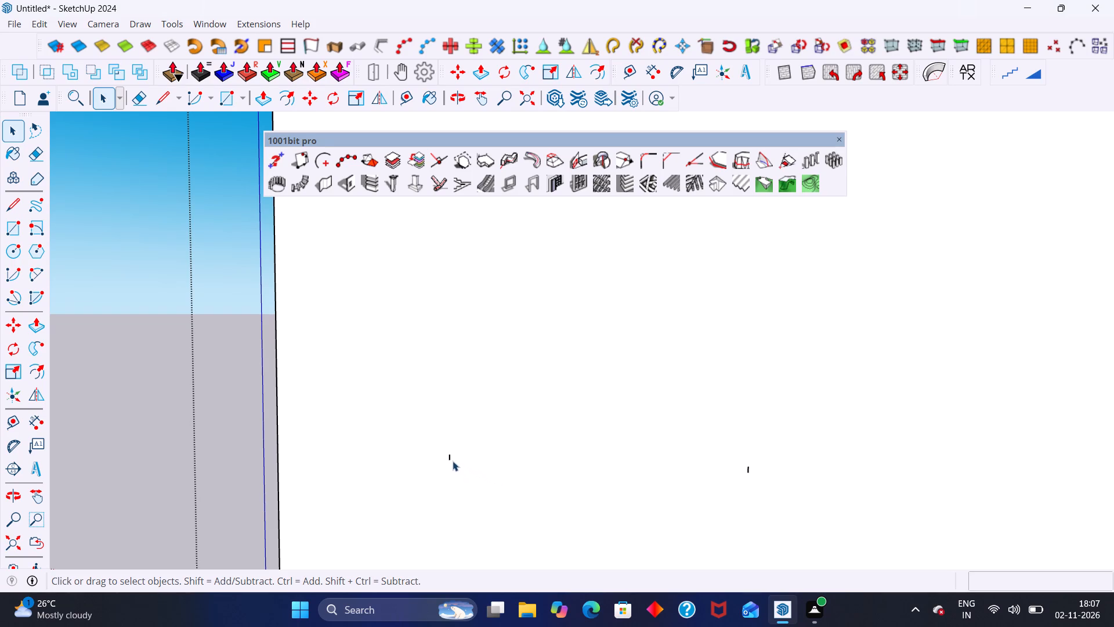
Erase the short leftover edge stubs at the two bottom corners of the former window opening.
left_click(449, 457)
key("Delete")
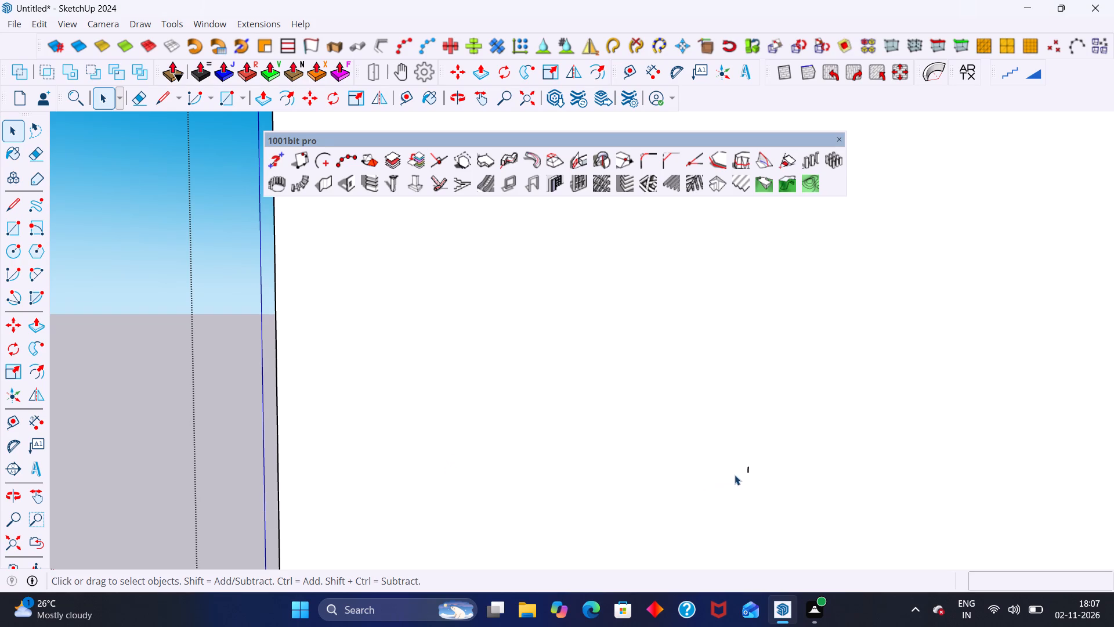
left_click(748, 467)
key("Delete")
left_click(746, 471)
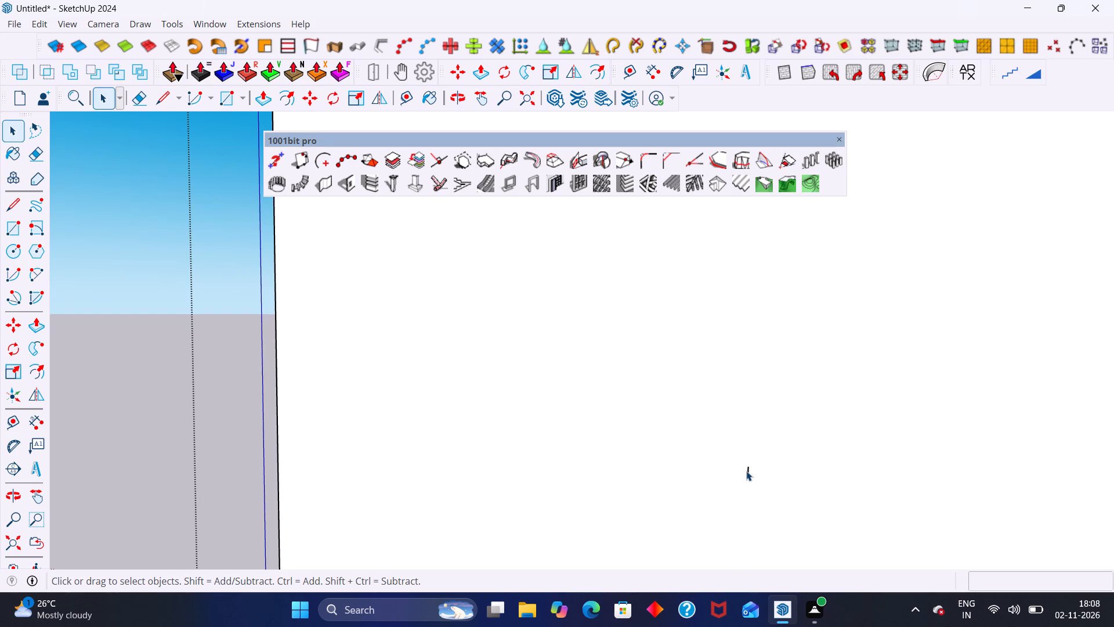
left_click(747, 470)
key("Delete")
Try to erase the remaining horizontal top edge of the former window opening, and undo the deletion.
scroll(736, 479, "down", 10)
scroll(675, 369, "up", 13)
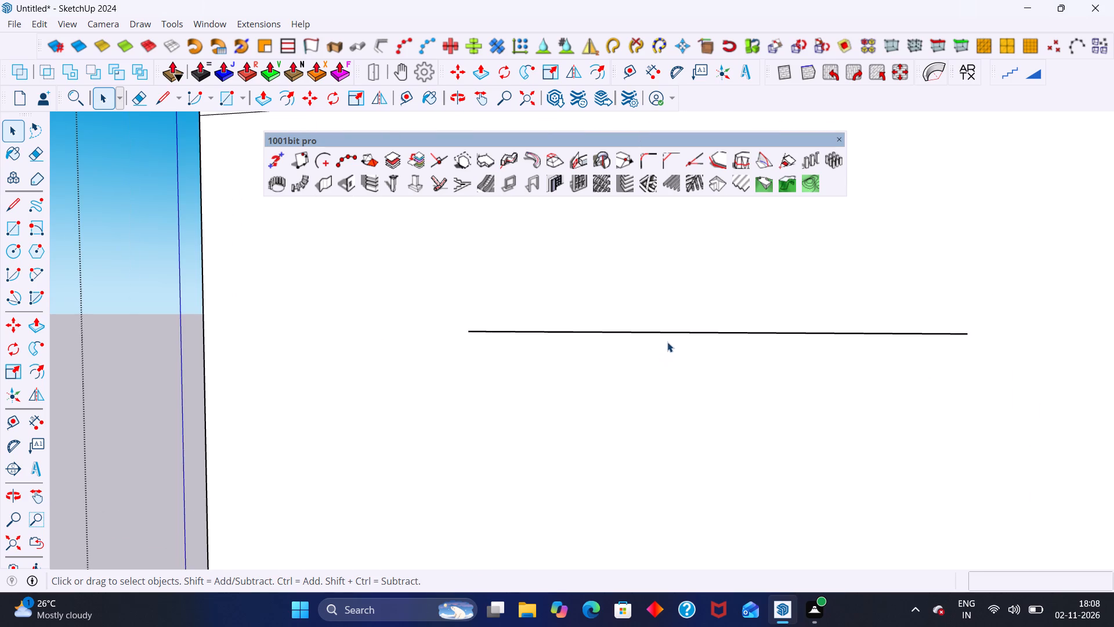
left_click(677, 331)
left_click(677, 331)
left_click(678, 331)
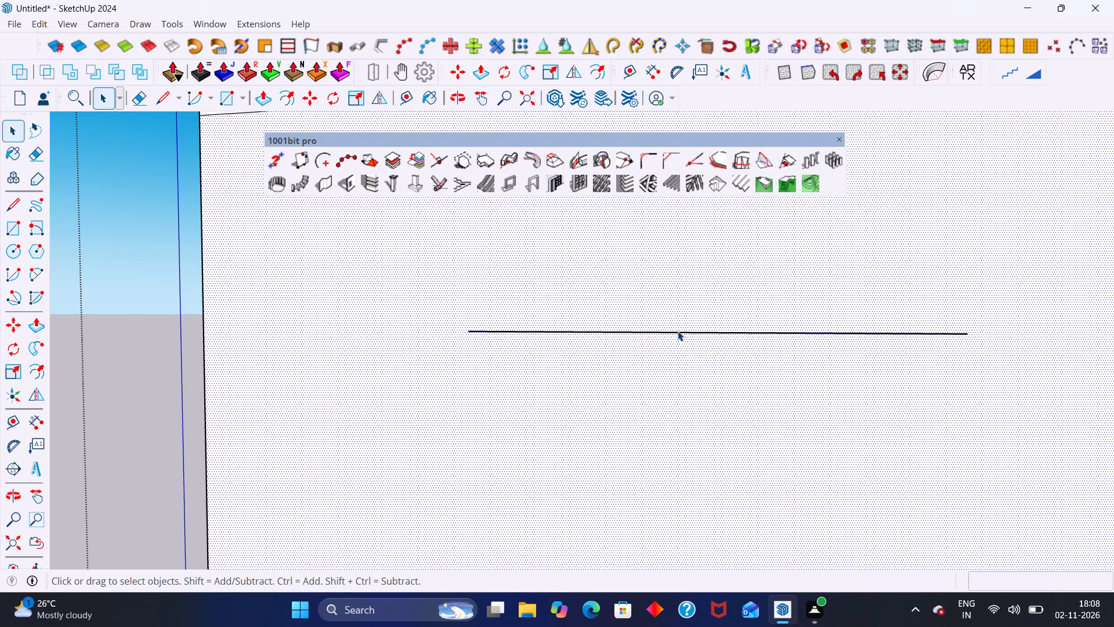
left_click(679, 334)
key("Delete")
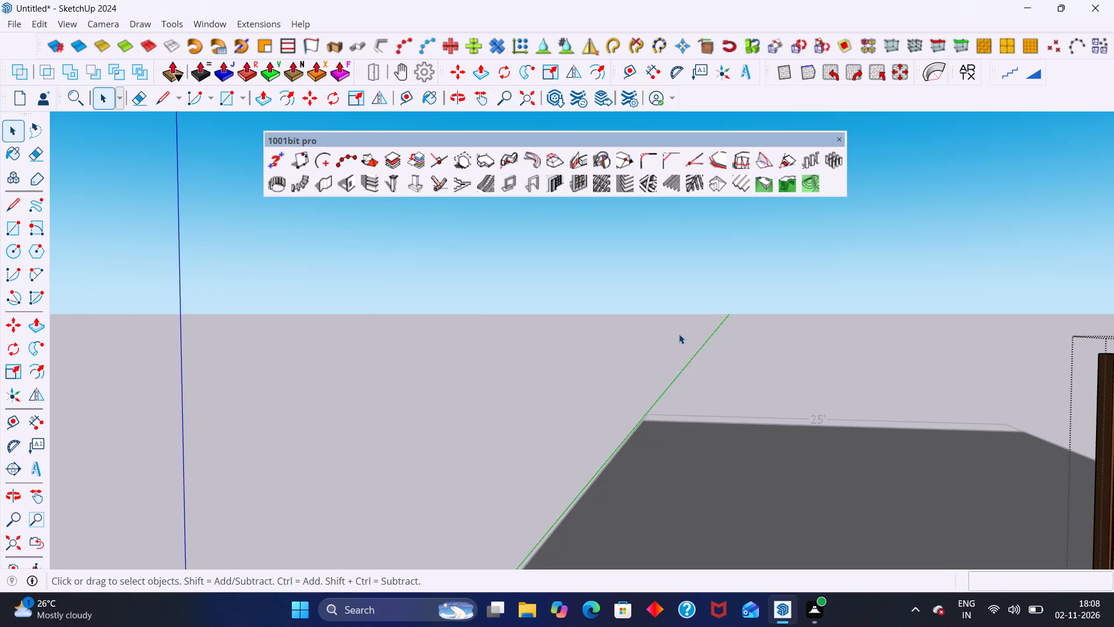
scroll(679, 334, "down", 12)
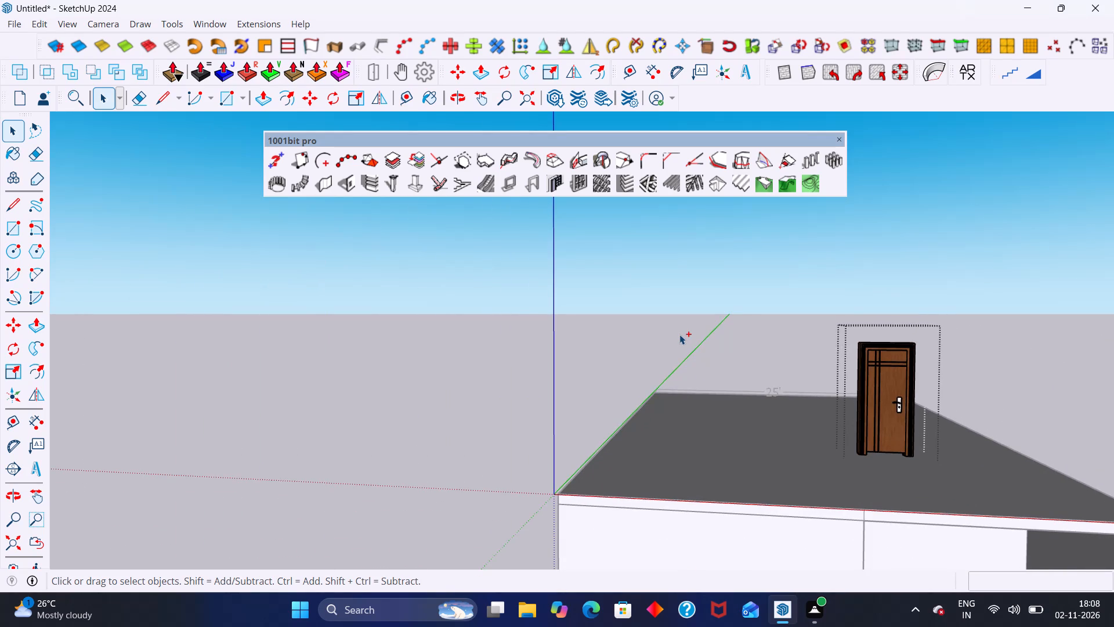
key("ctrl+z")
Erase only the remaining horizontal top edge of the former window opening, keeping the wall faces.
scroll(688, 330, "up", 9)
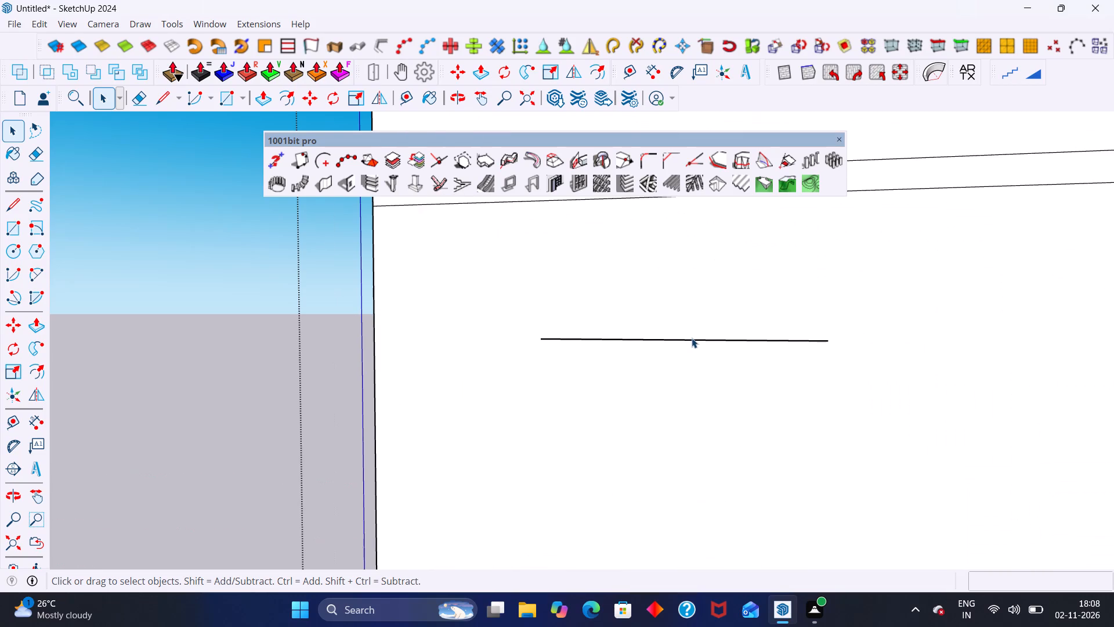
left_click(692, 338)
left_click(692, 338)
left_click(696, 341)
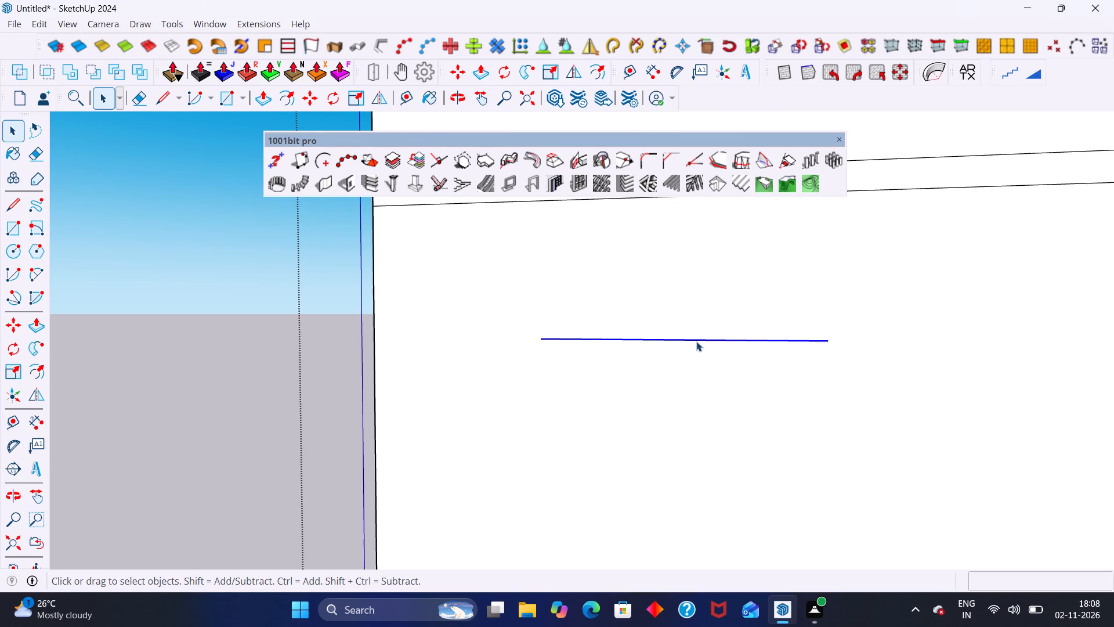
key("Delete")
scroll(696, 341, "down", 12)
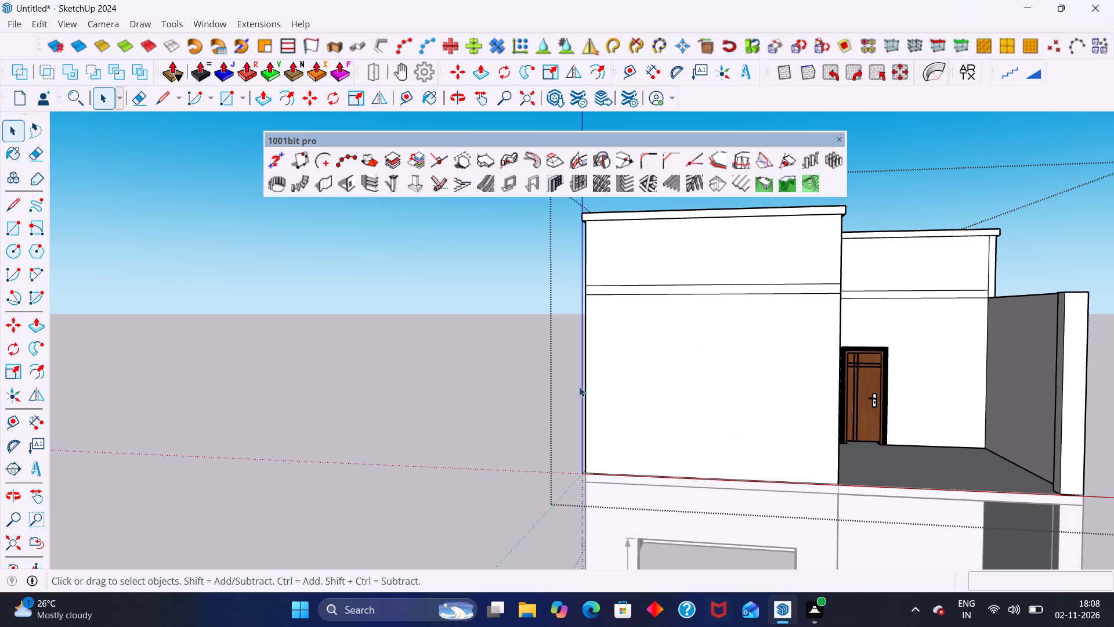
scroll(290, 247, "down", 20)
scroll(290, 247, "down", 4)
middle_click_drag(235, 311, 261, 325)
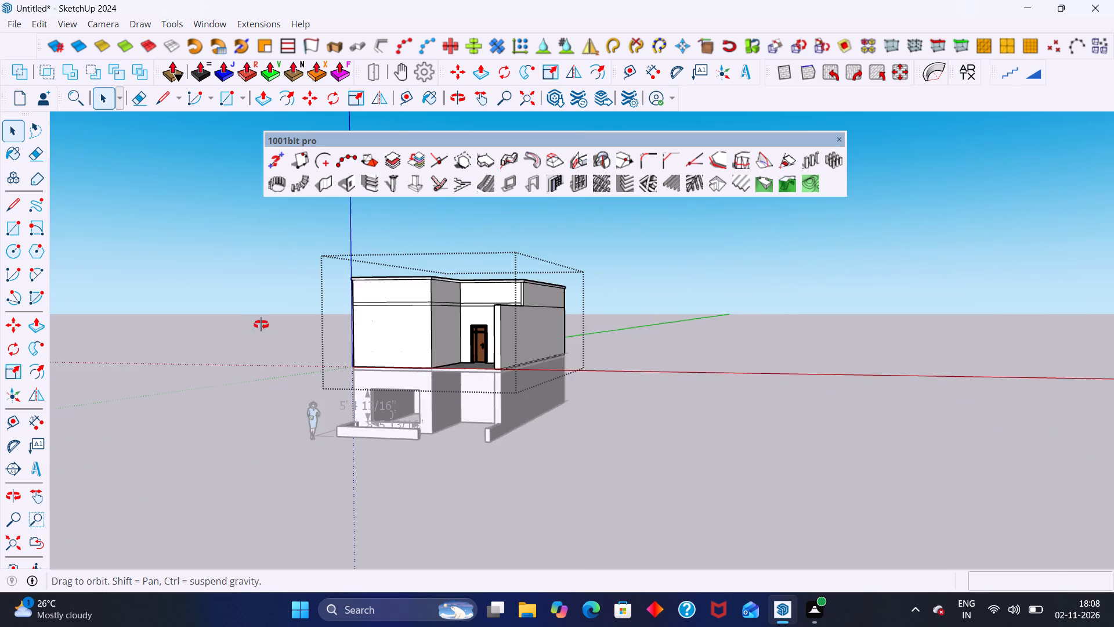
middle_click_drag(261, 325, 322, 337)
scroll(322, 337, "up", 4)
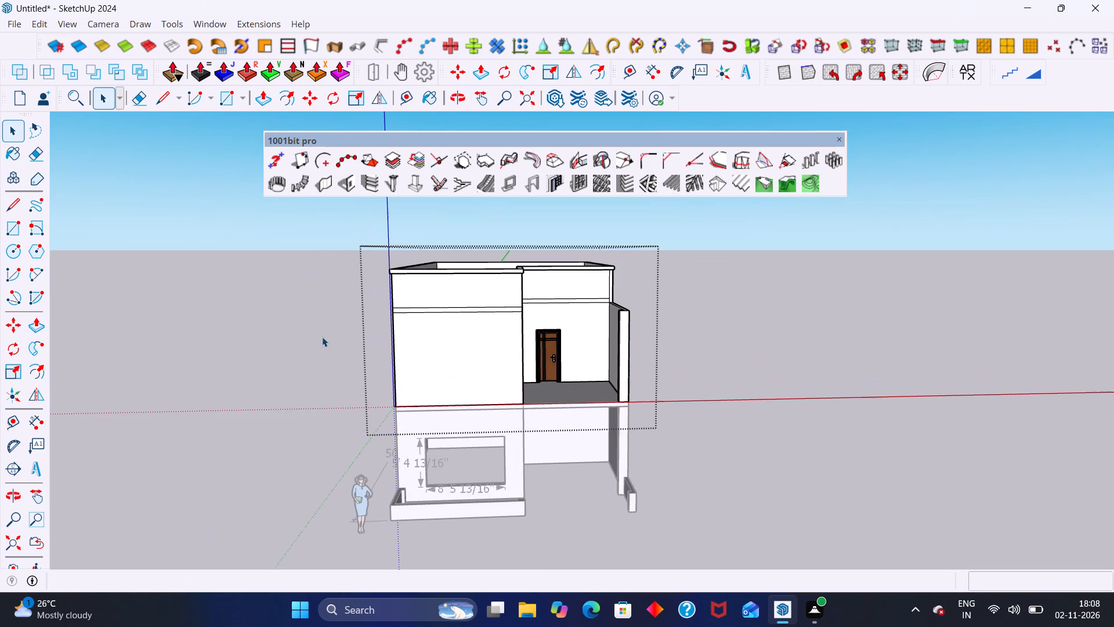
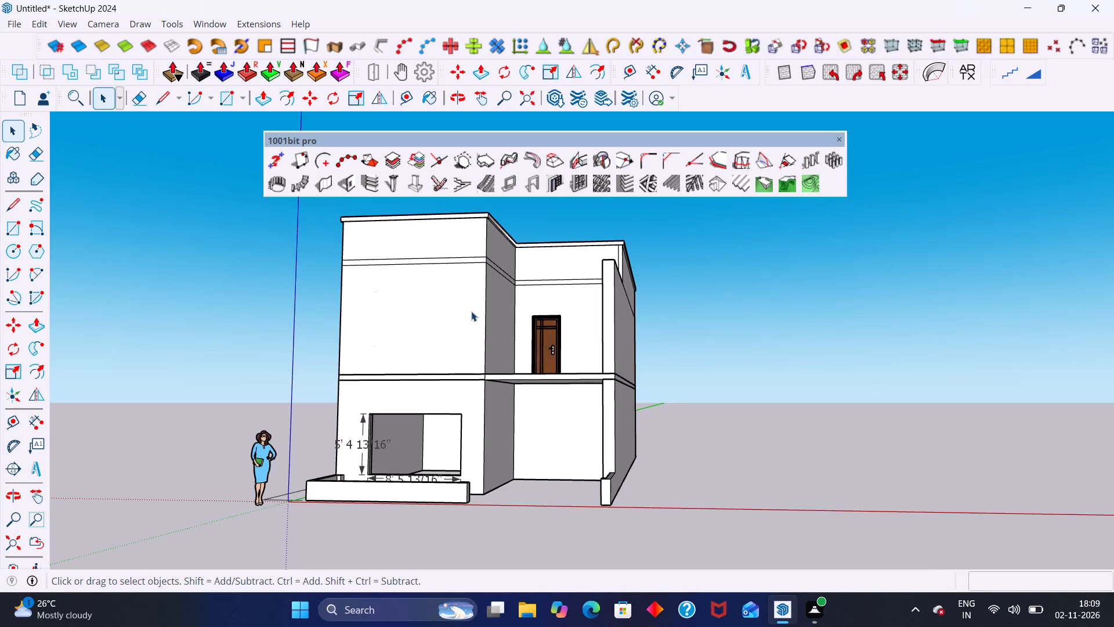
Open the house's first-floor group for editing and select all of its connected geometry.
scroll(190, 266, "down", 4)
middle_click_drag(183, 265, 294, 333)
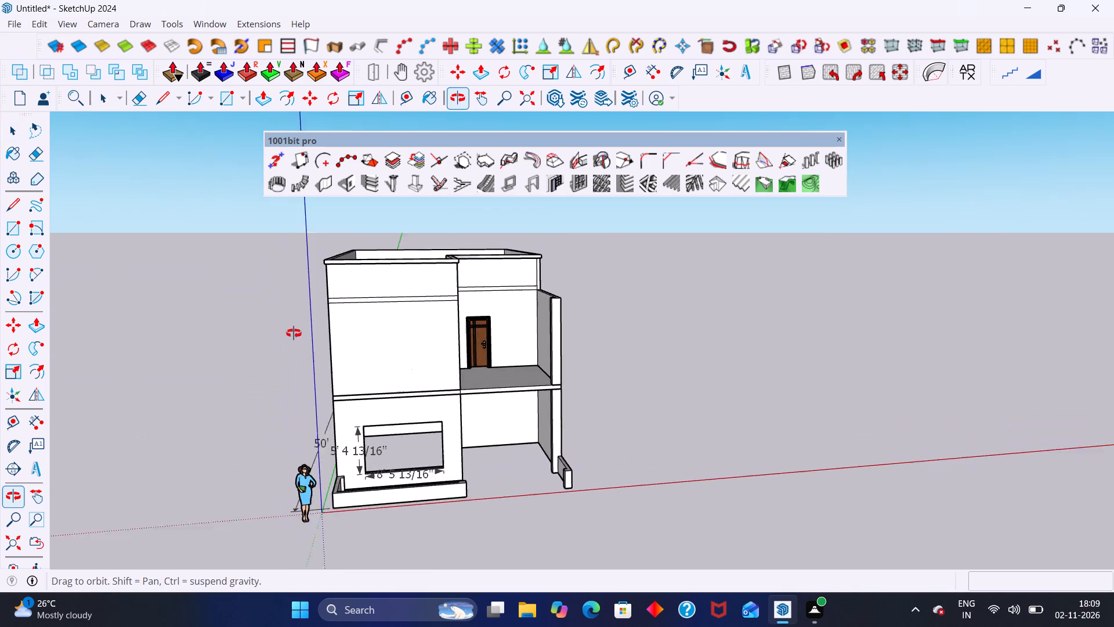
middle_click_drag(294, 333, 298, 333)
scroll(298, 333, "up", 3)
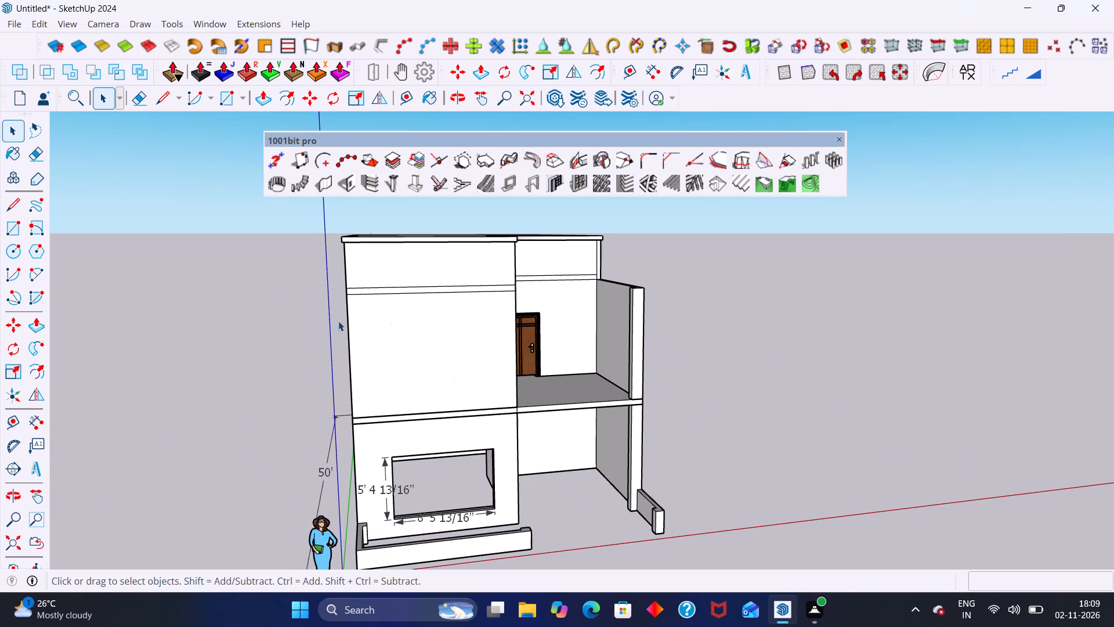
middle_click_drag(519, 366, 450, 347)
scroll(464, 341, "up", 2)
middle_click(464, 341)
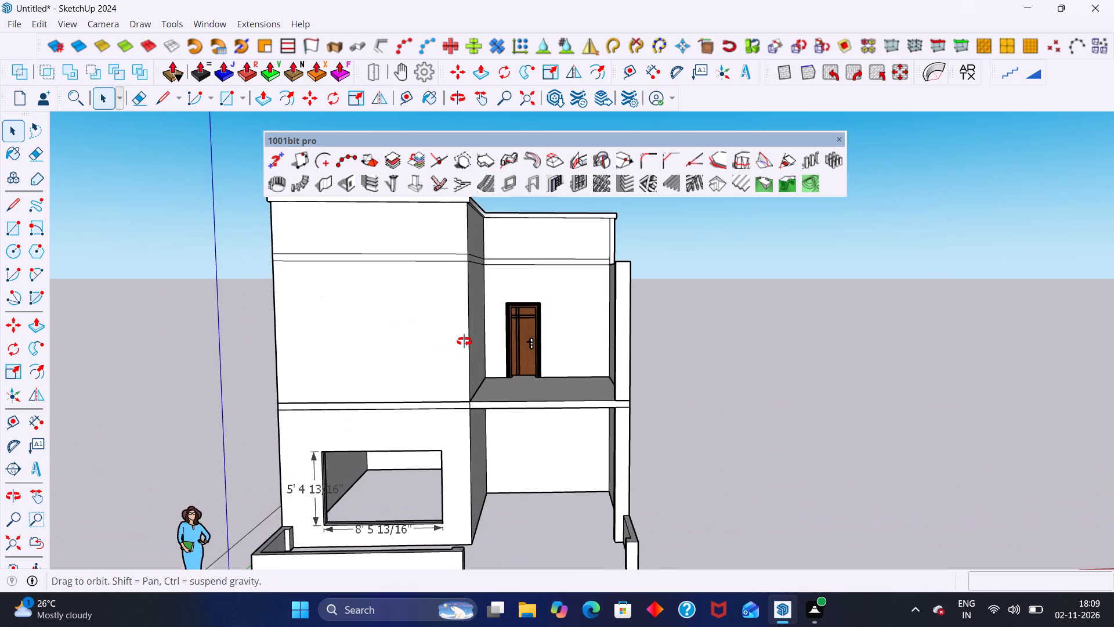
scroll(464, 341, "up", 2)
middle_click_drag(460, 341, 448, 350)
scroll(518, 275, "up", 7)
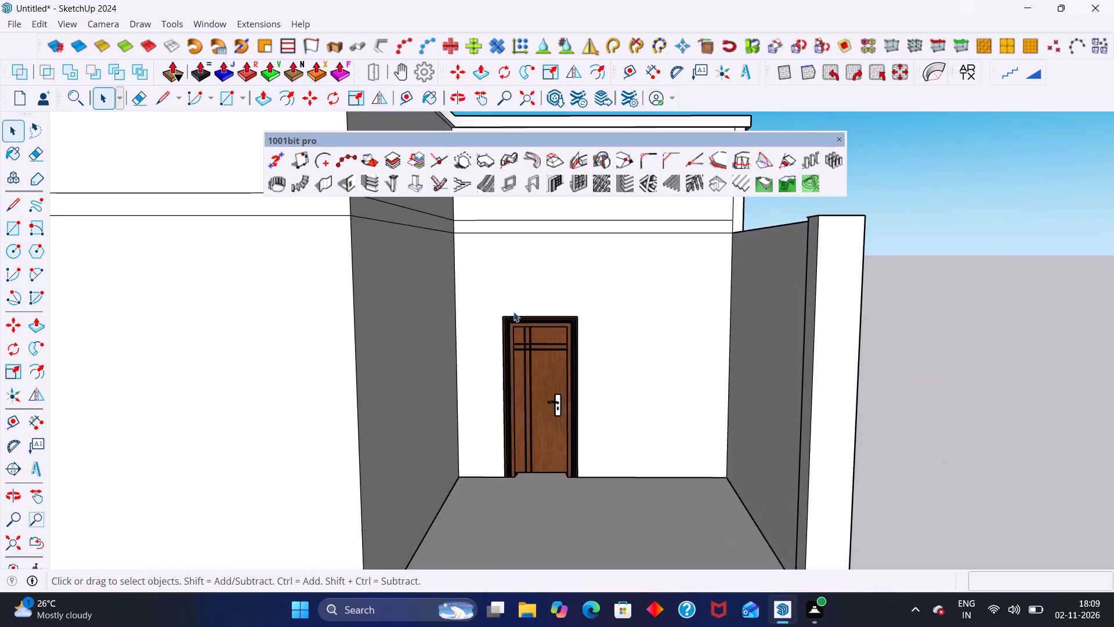
scroll(513, 312, "up", 2)
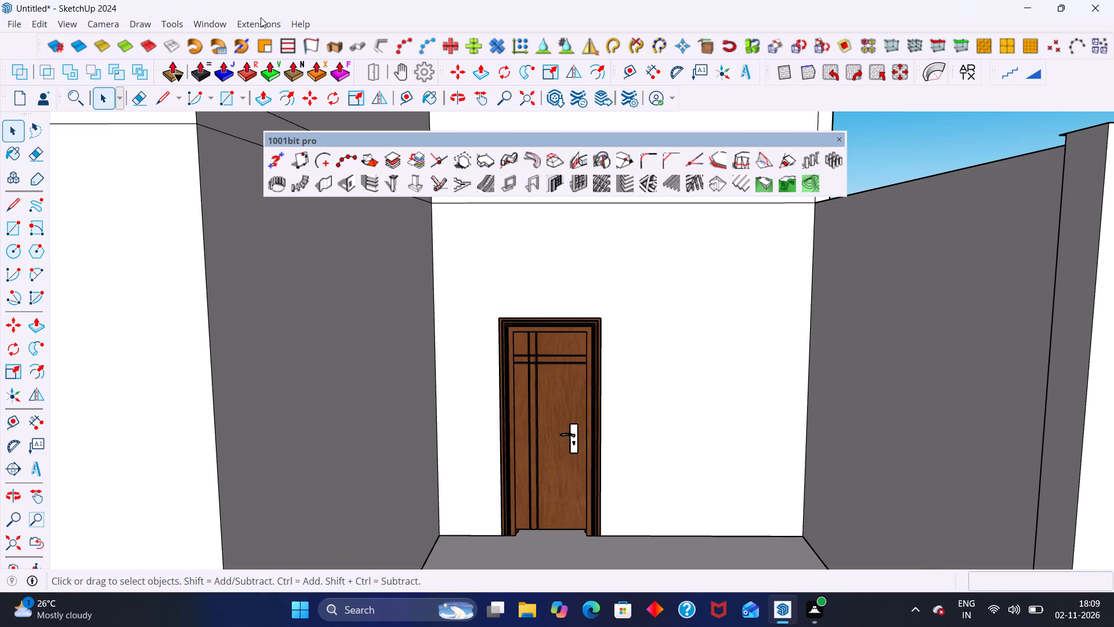
scroll(306, 222, "down", 14)
triple_click(381, 247)
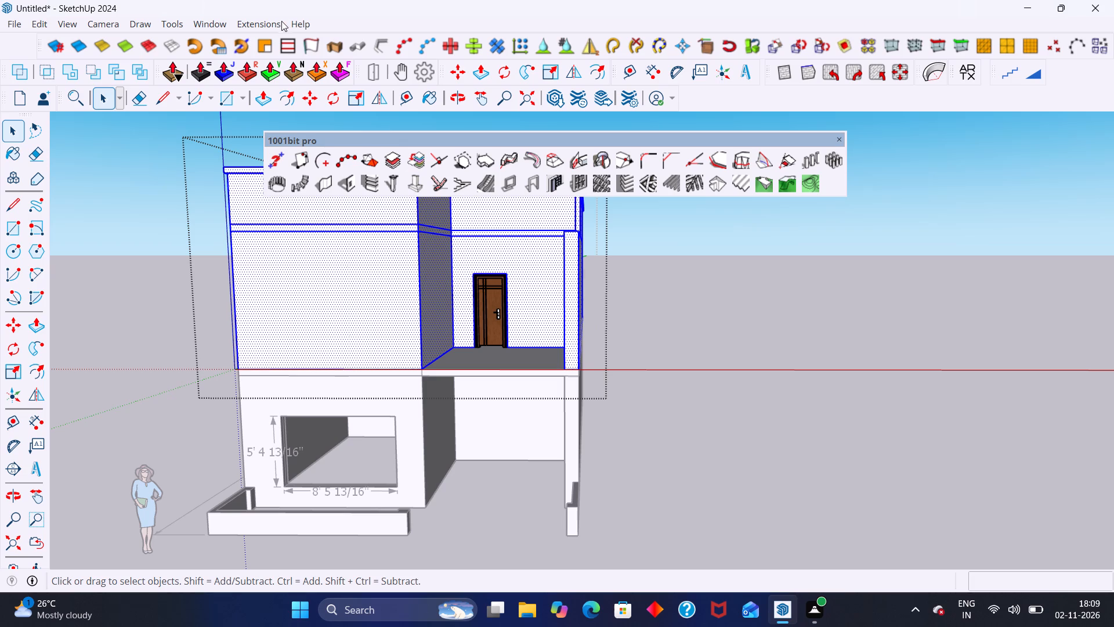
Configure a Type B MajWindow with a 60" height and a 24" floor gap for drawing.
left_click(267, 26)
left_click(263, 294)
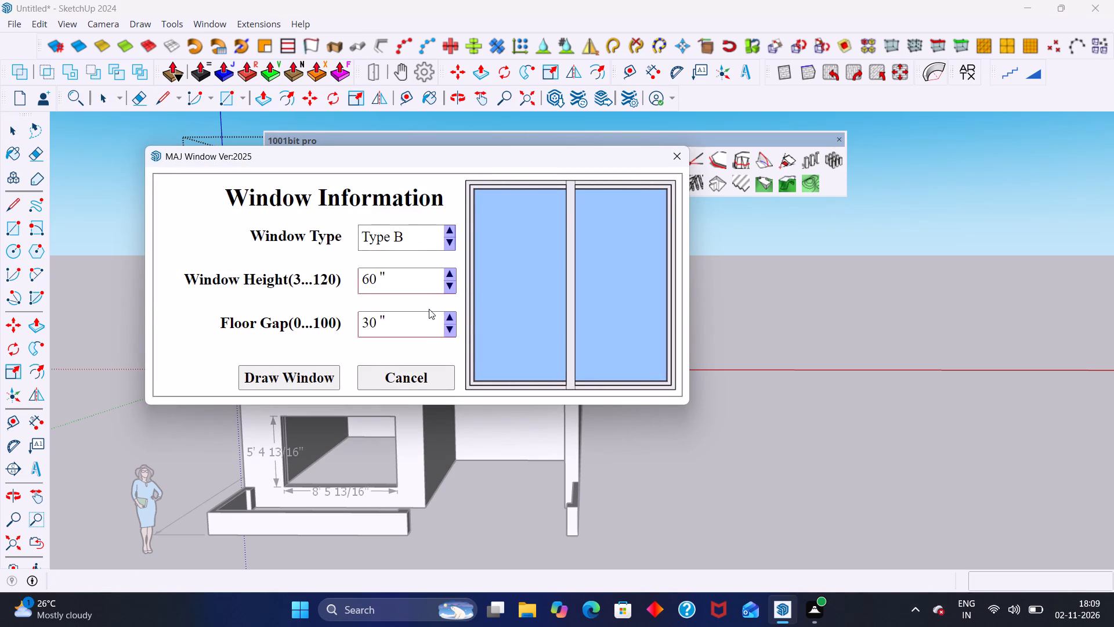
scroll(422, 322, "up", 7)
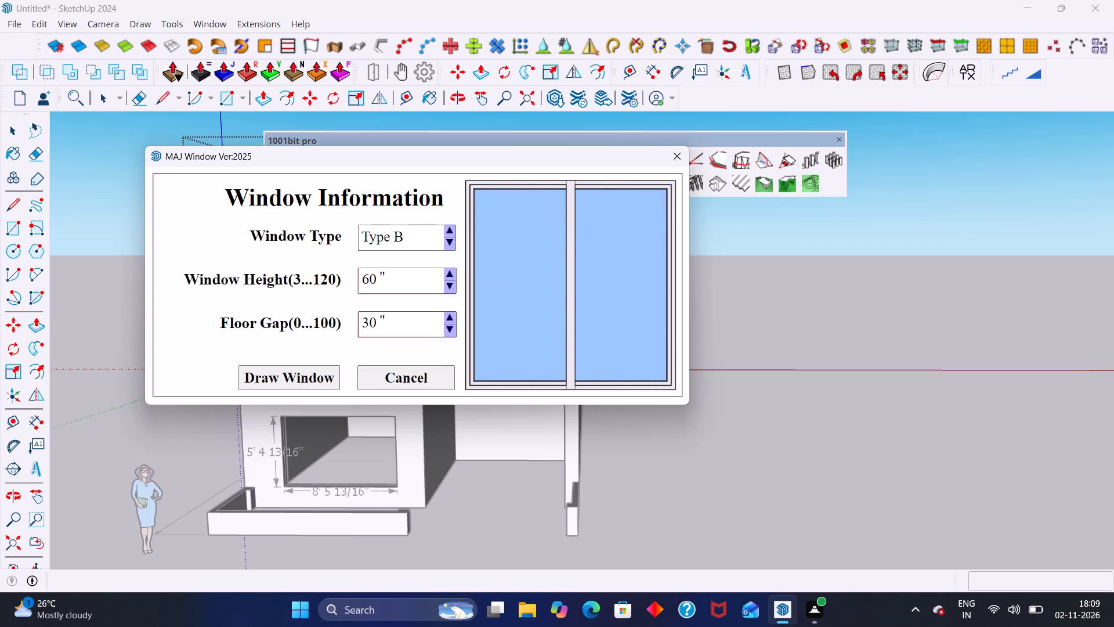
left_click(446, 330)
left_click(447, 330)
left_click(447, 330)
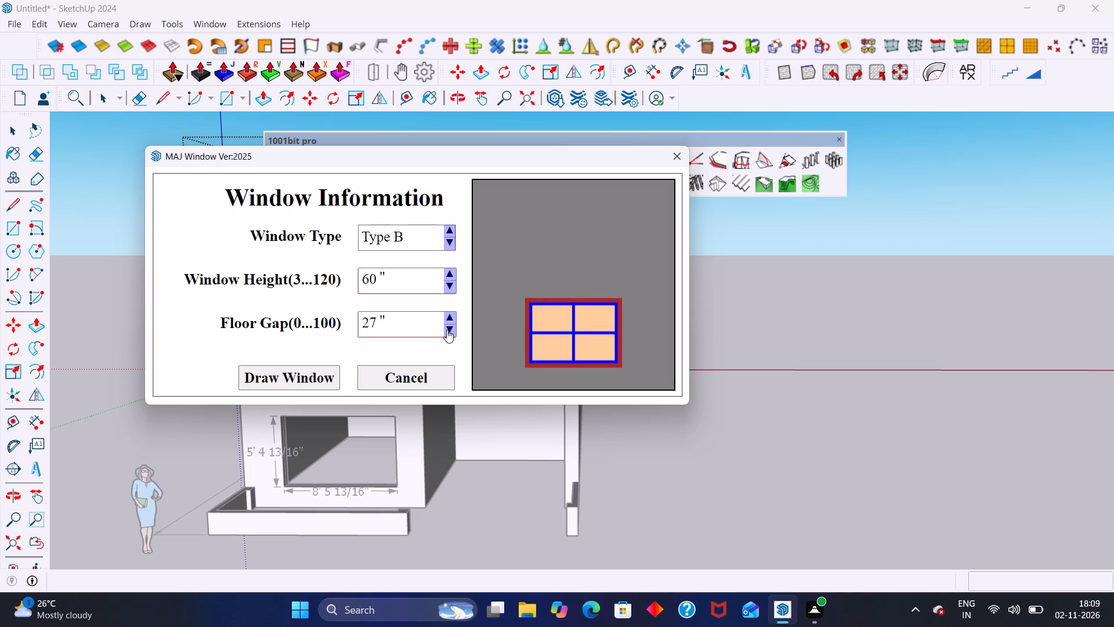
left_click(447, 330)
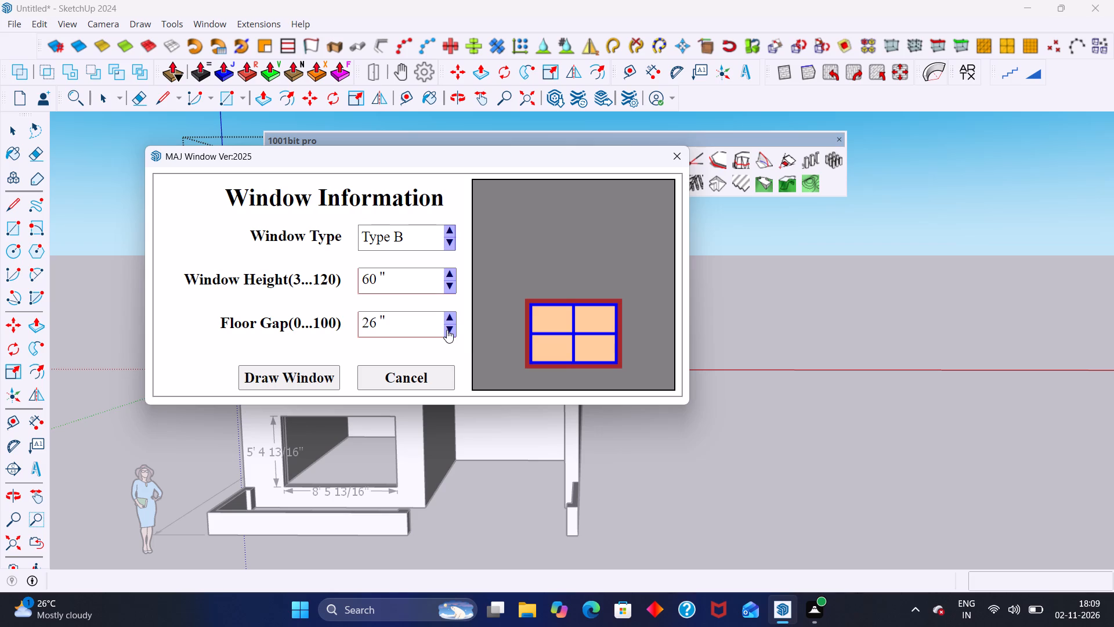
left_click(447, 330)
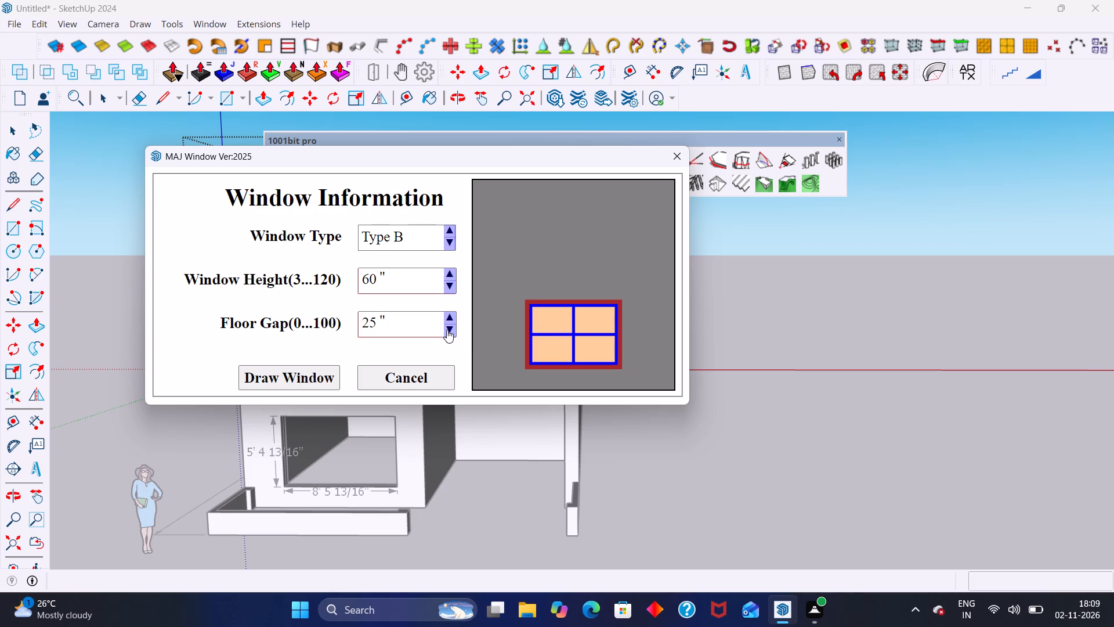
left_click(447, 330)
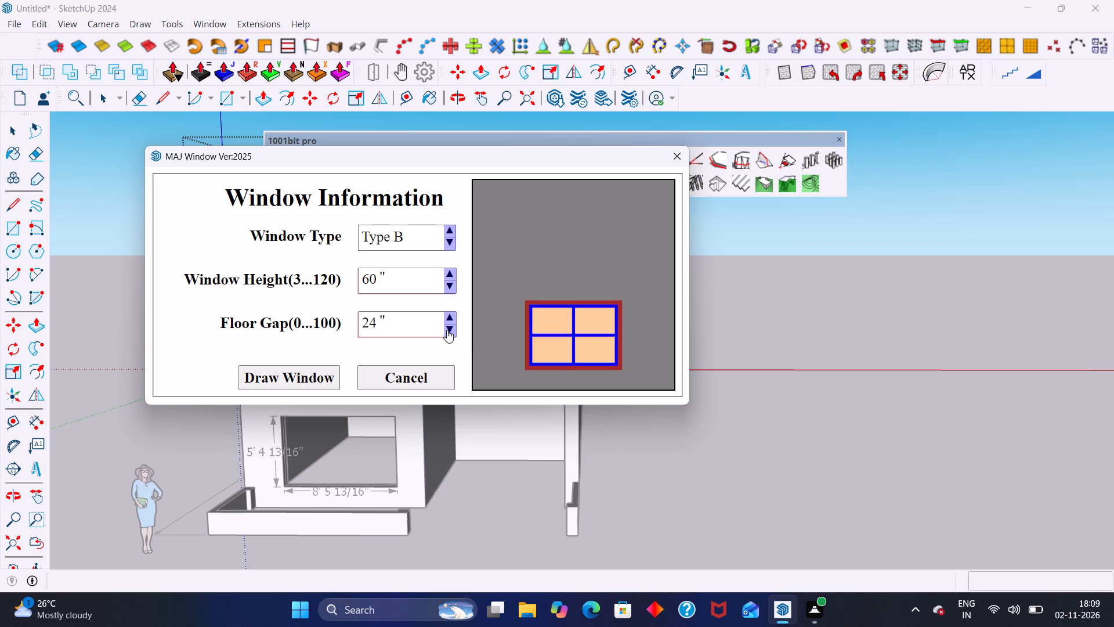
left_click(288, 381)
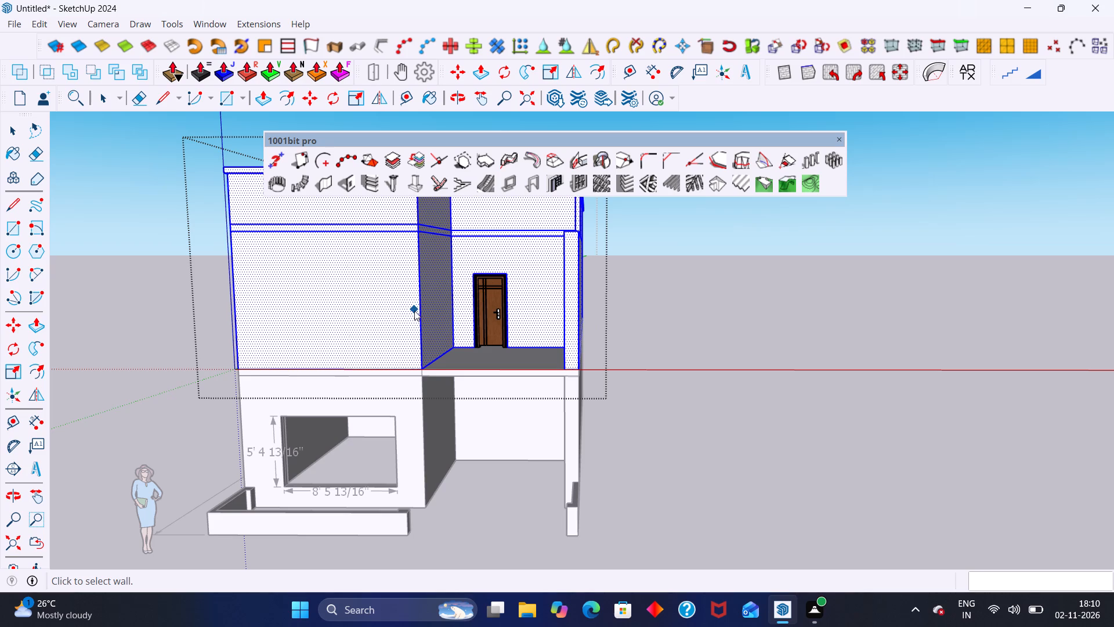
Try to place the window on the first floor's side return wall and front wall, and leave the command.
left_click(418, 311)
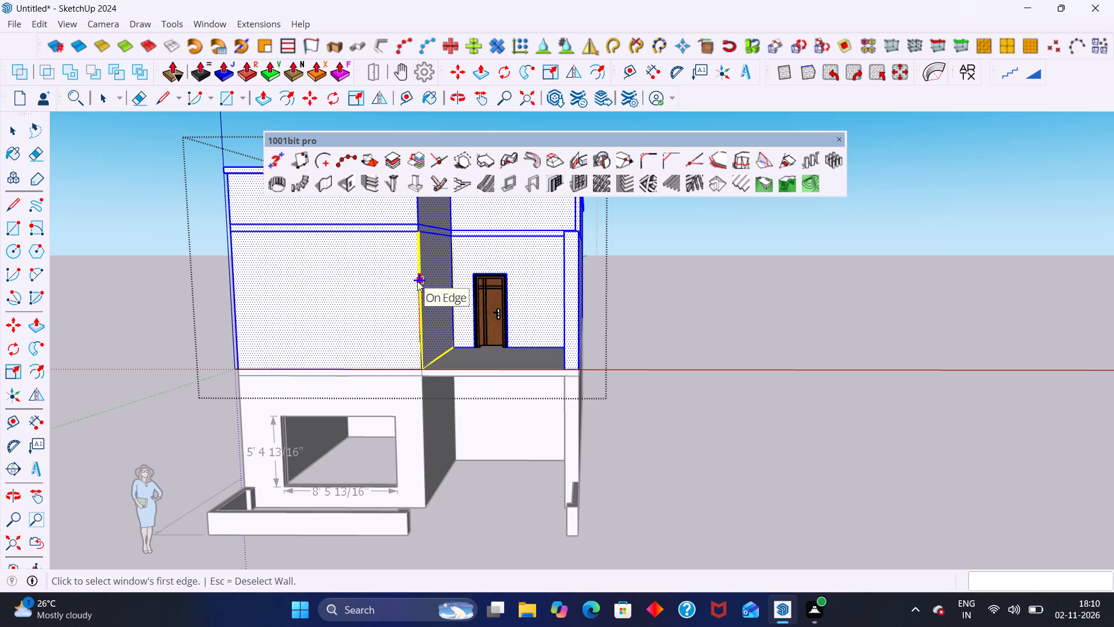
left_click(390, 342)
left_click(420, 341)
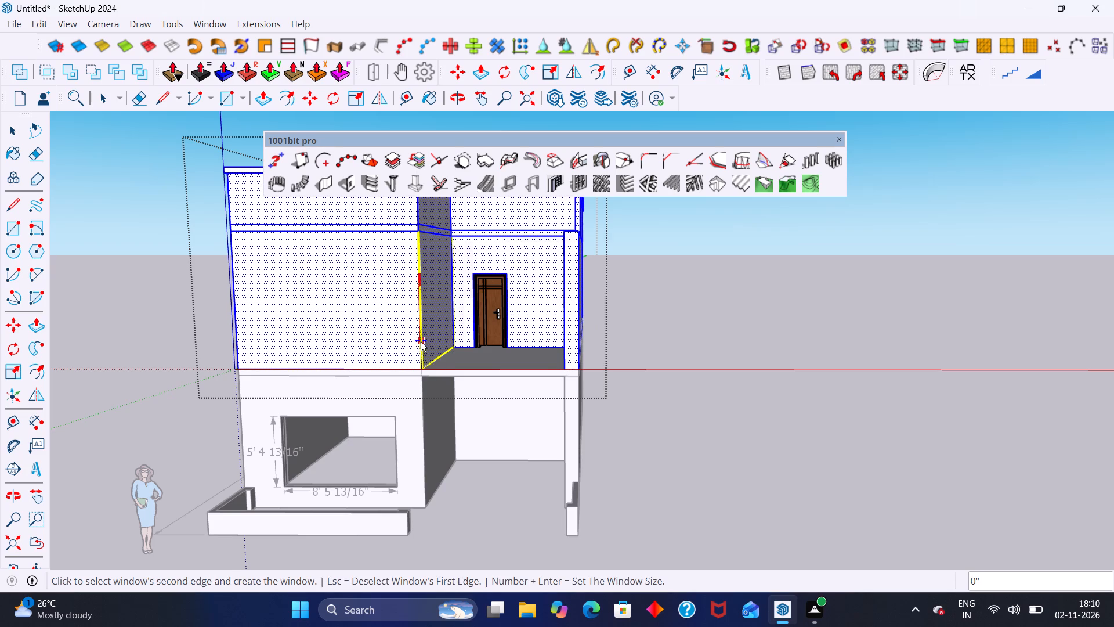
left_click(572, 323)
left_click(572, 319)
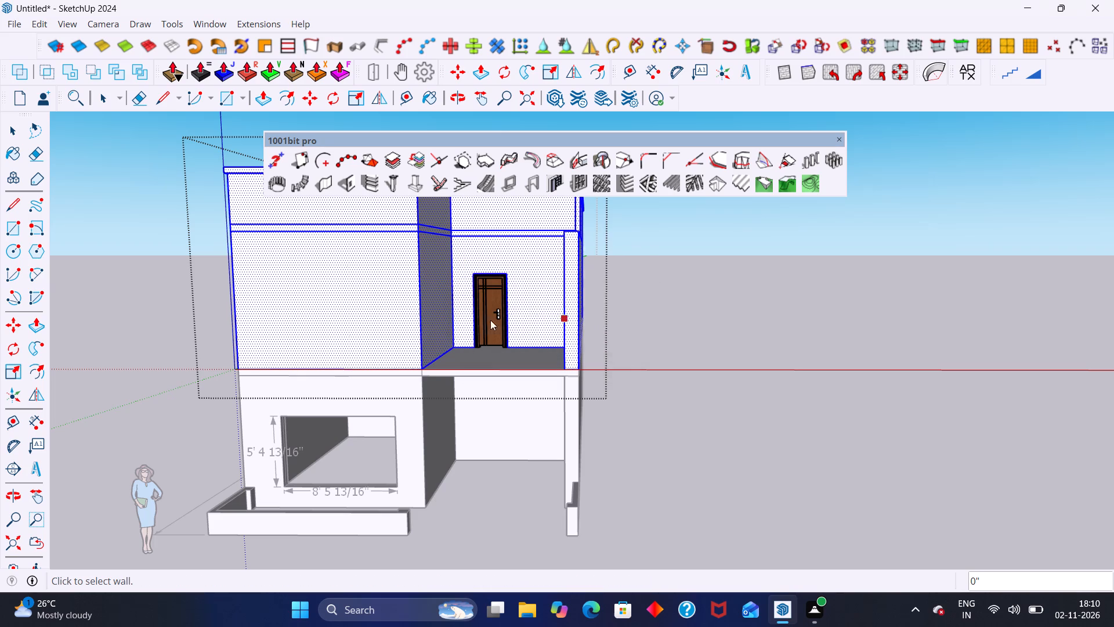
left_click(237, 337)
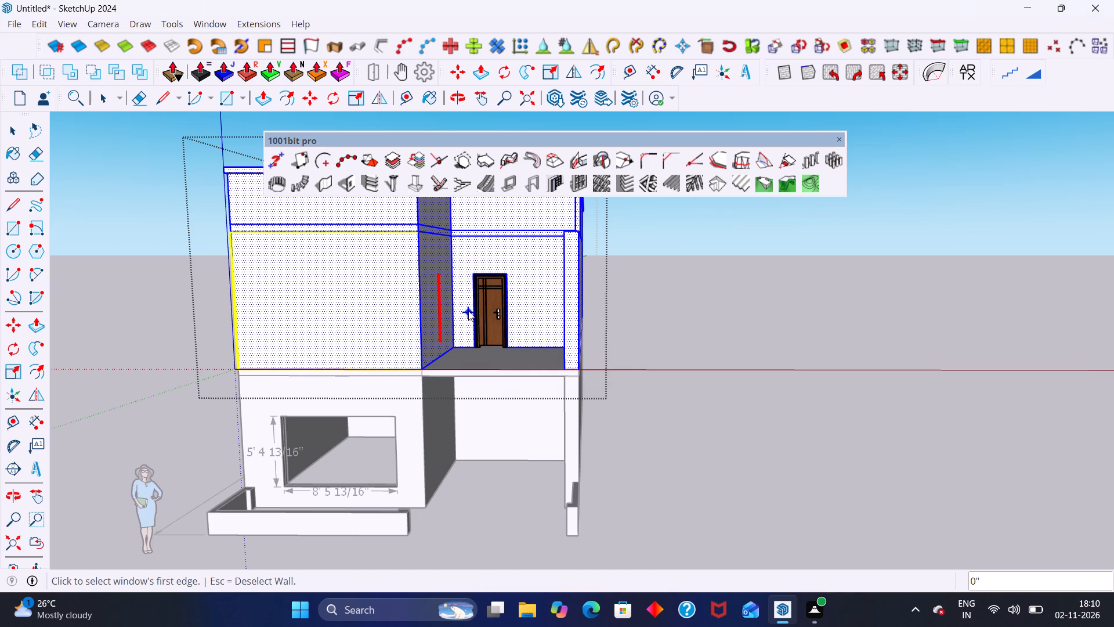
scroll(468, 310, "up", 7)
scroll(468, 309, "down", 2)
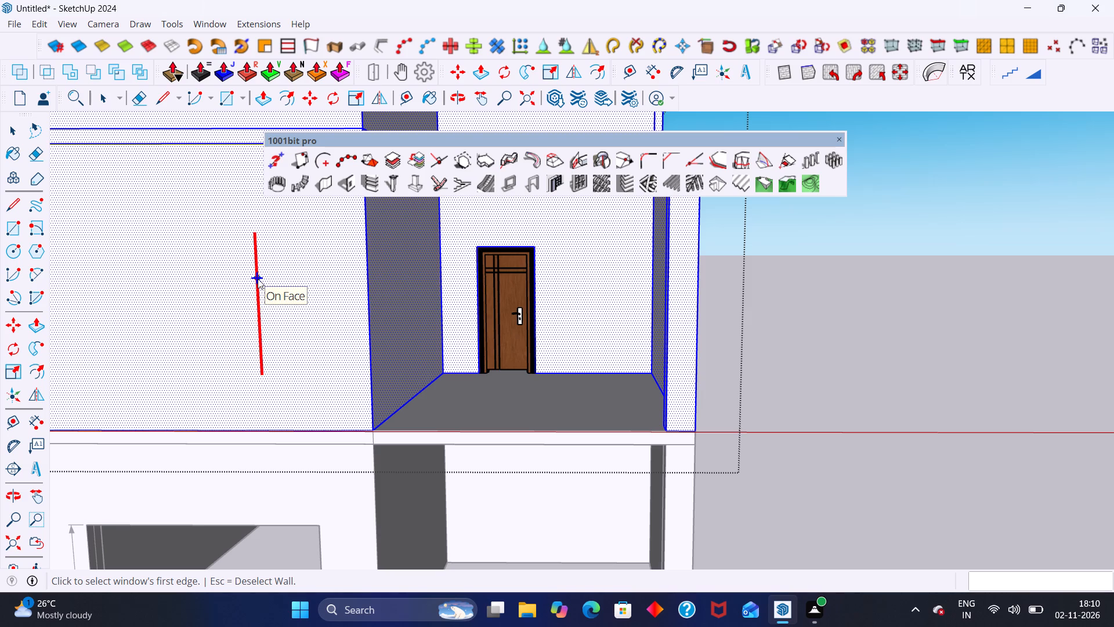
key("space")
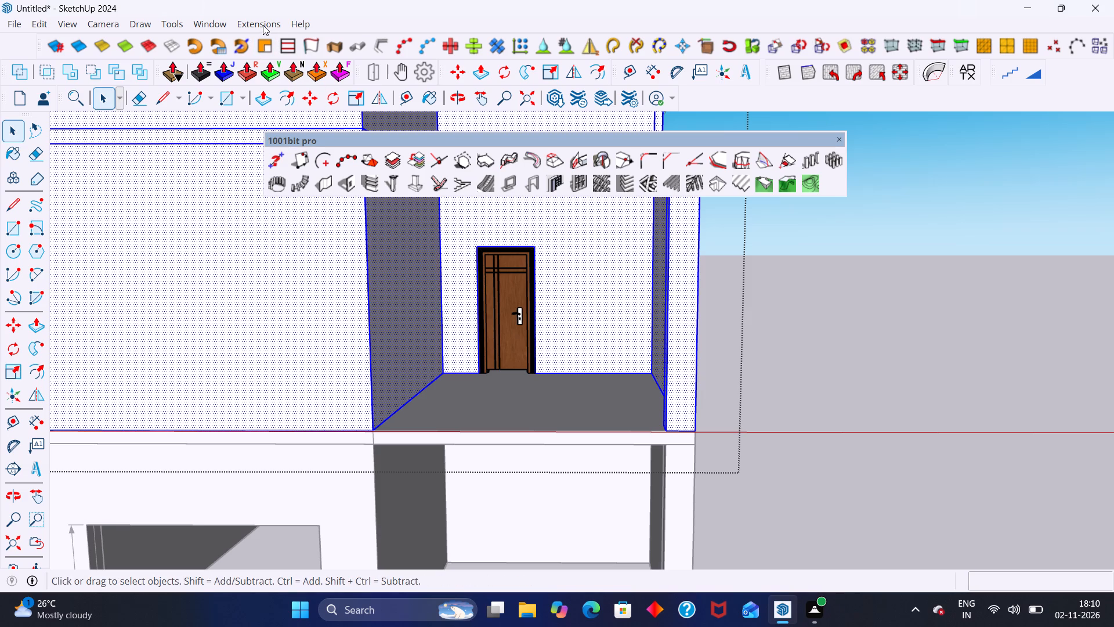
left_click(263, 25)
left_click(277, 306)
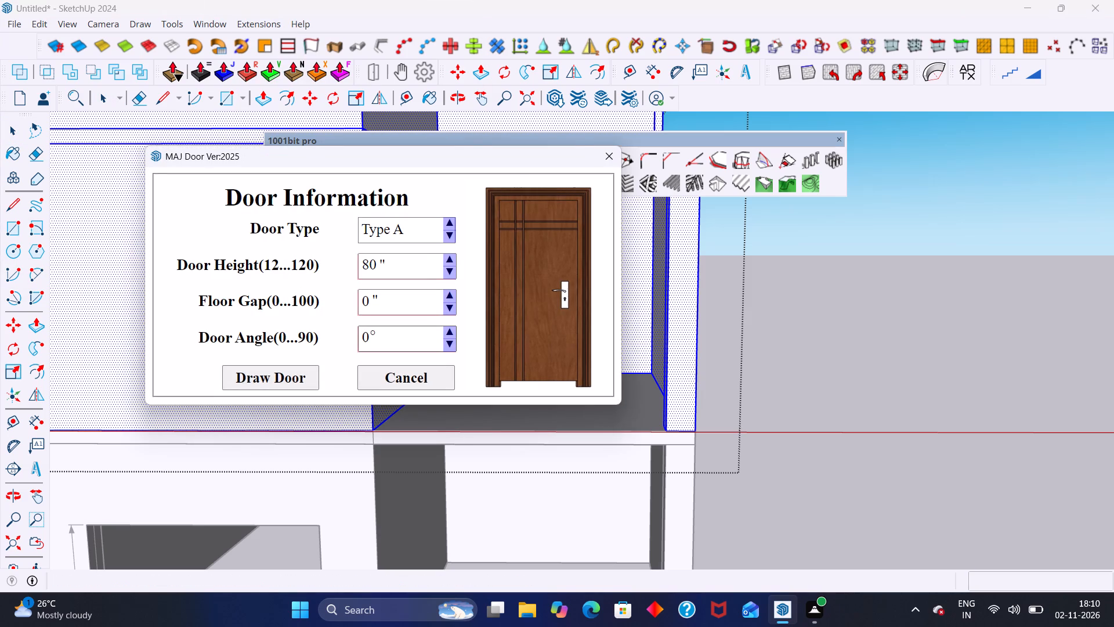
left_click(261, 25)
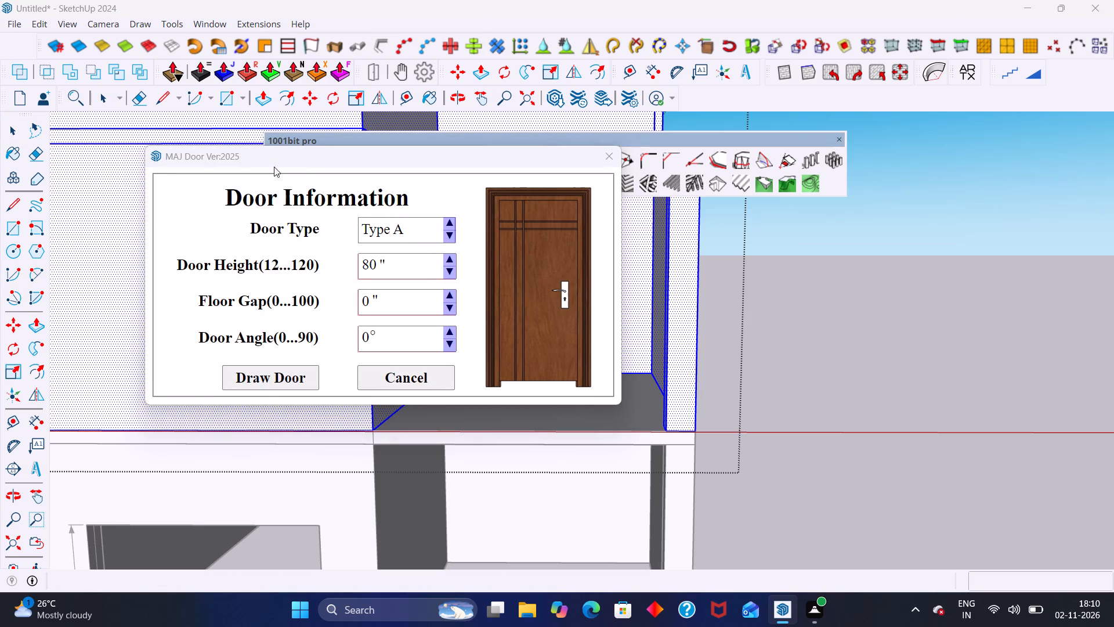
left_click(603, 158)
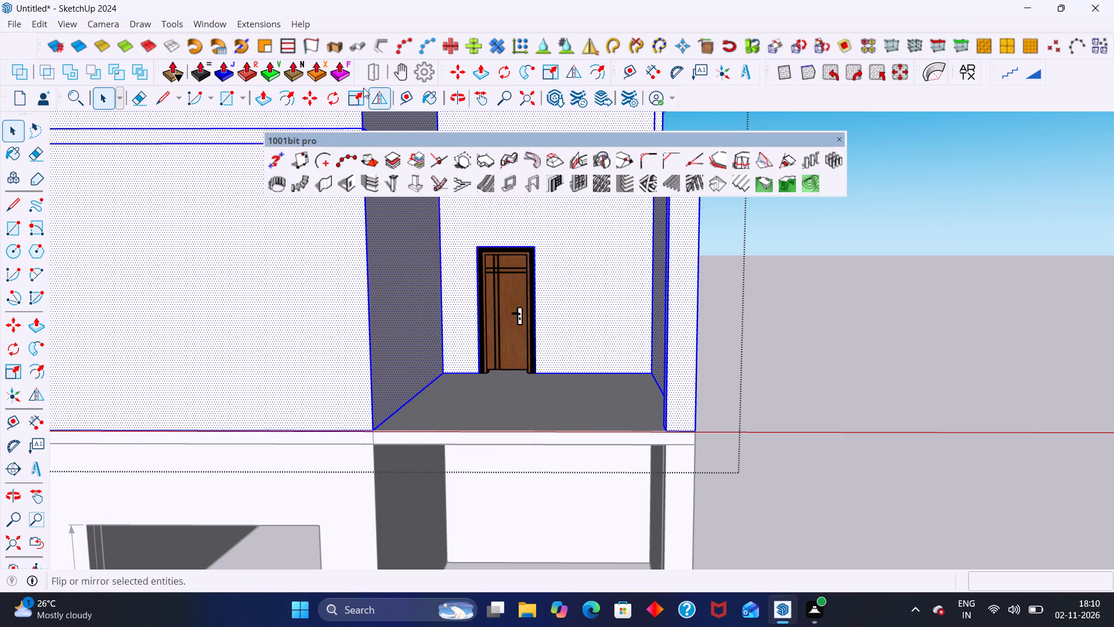
Configure the Type B MajWindow again with a 60" height and a lower floor gap for drawing.
left_click(262, 20)
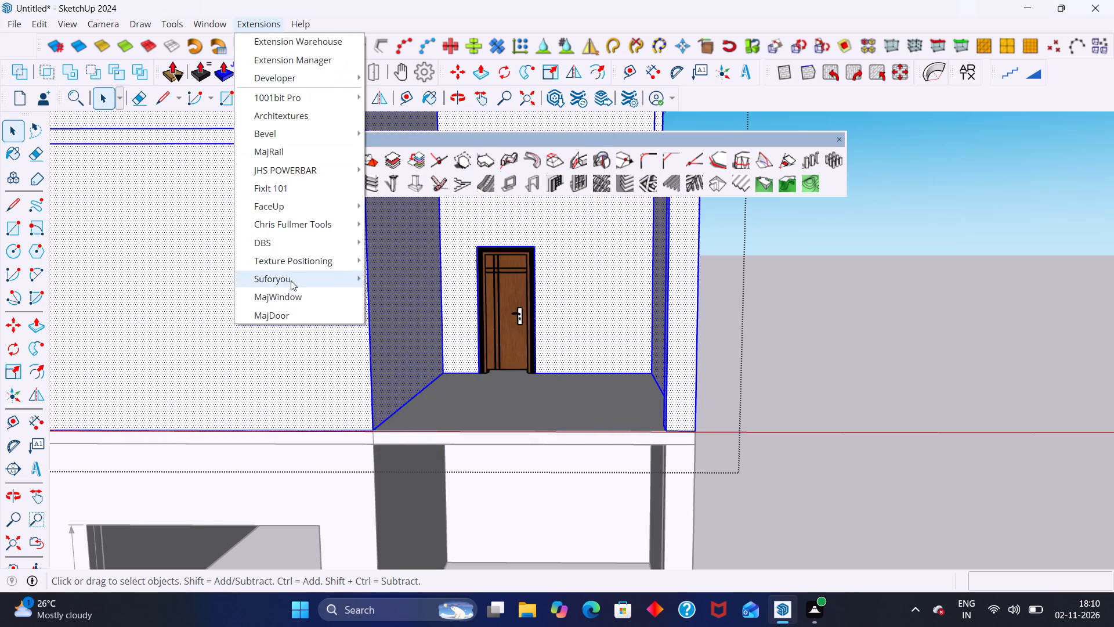
left_click(294, 298)
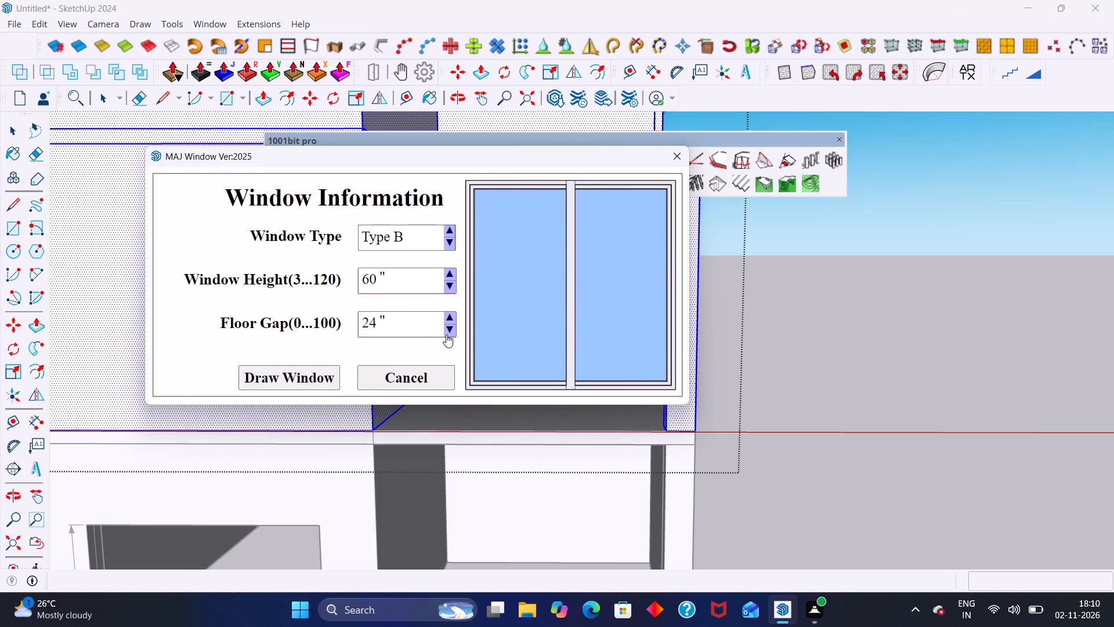
triple_click(446, 334)
left_click(447, 333)
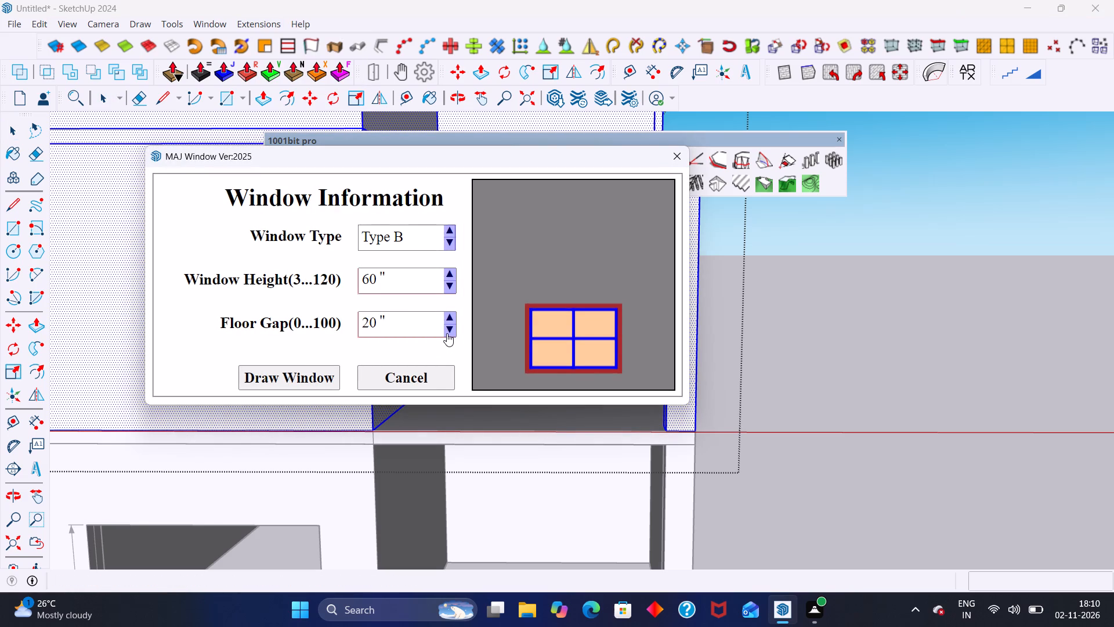
double_click(447, 333)
left_click(279, 379)
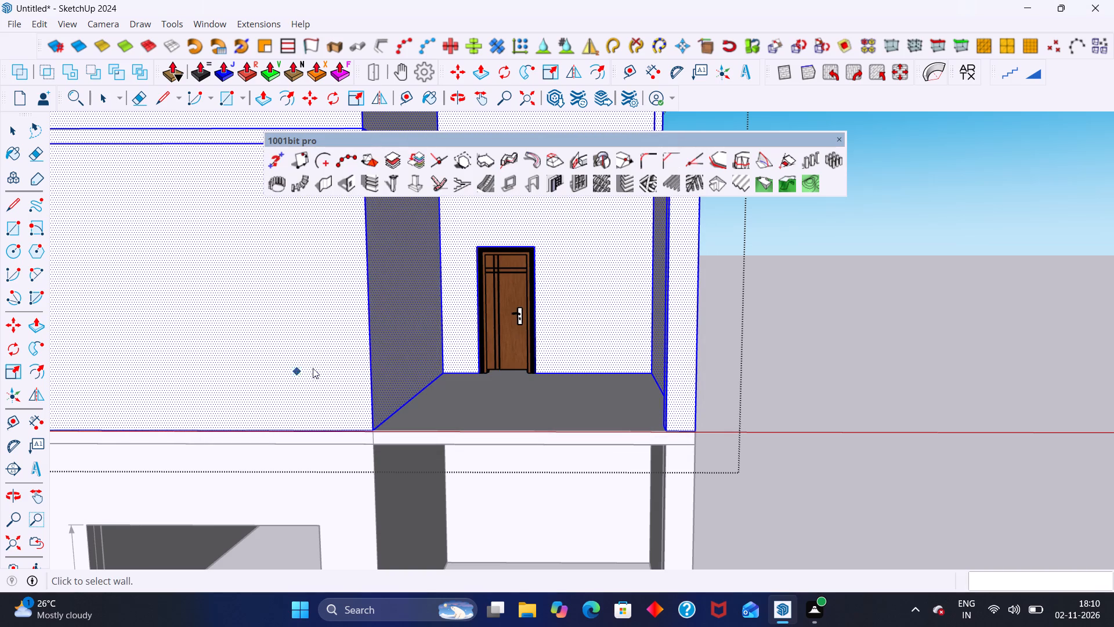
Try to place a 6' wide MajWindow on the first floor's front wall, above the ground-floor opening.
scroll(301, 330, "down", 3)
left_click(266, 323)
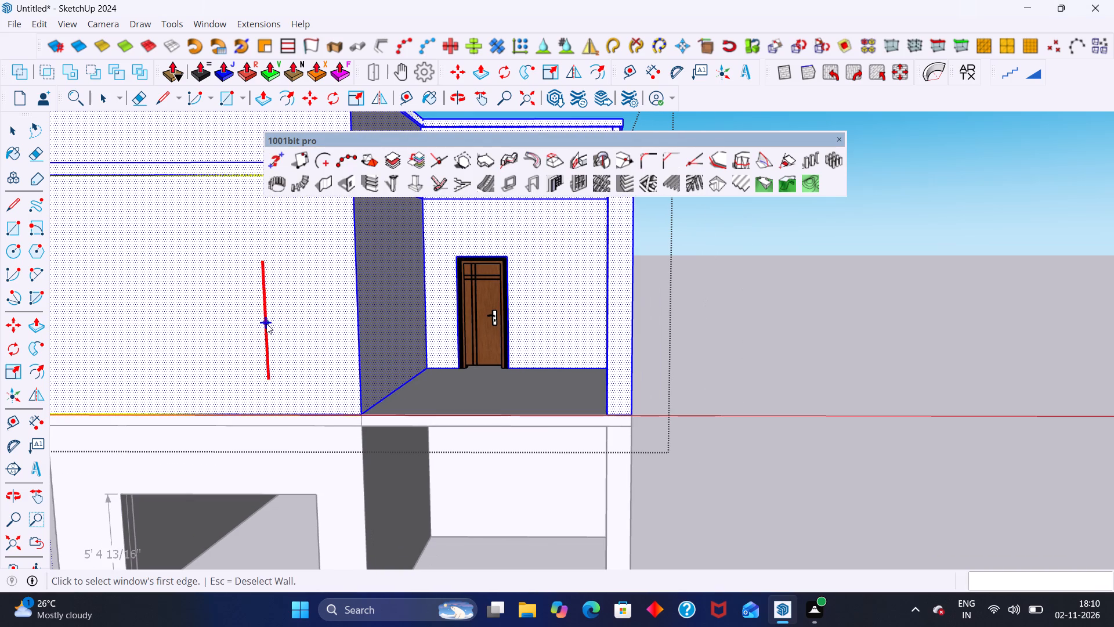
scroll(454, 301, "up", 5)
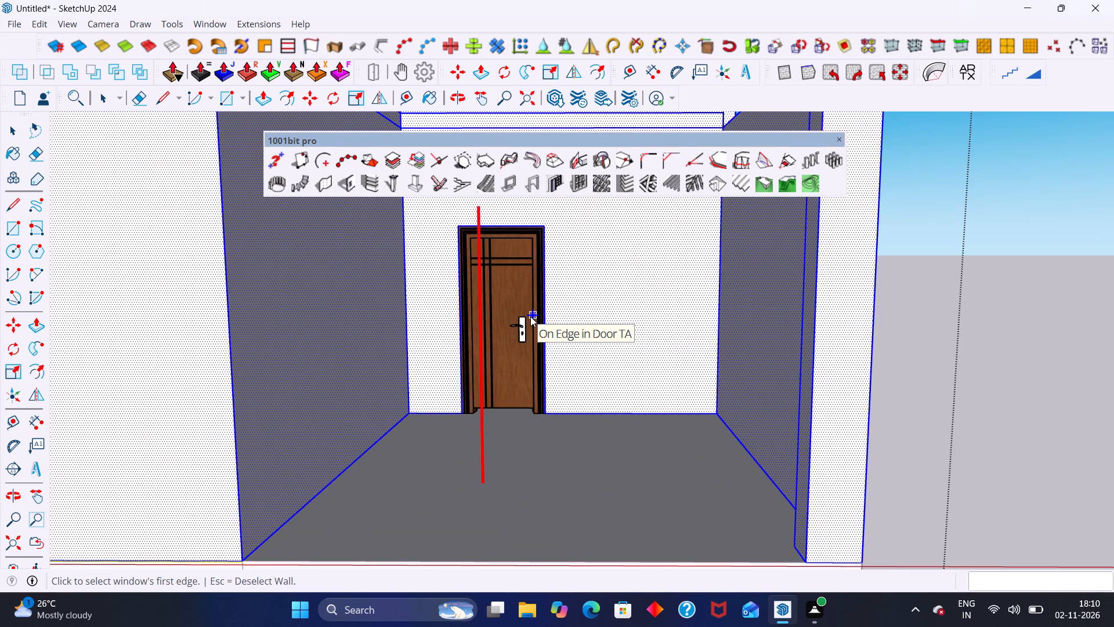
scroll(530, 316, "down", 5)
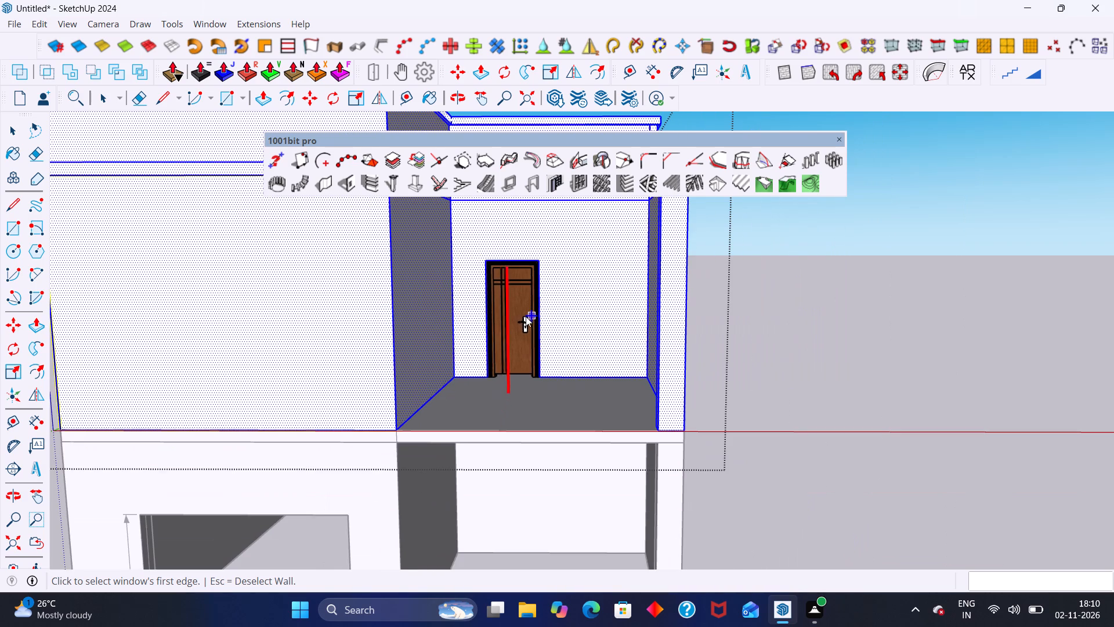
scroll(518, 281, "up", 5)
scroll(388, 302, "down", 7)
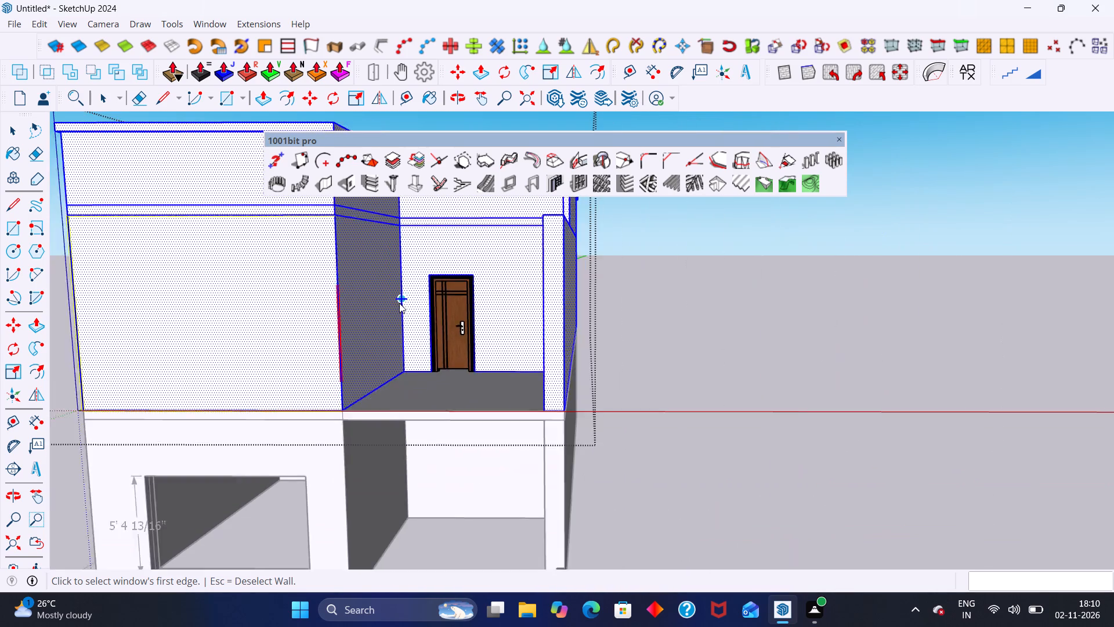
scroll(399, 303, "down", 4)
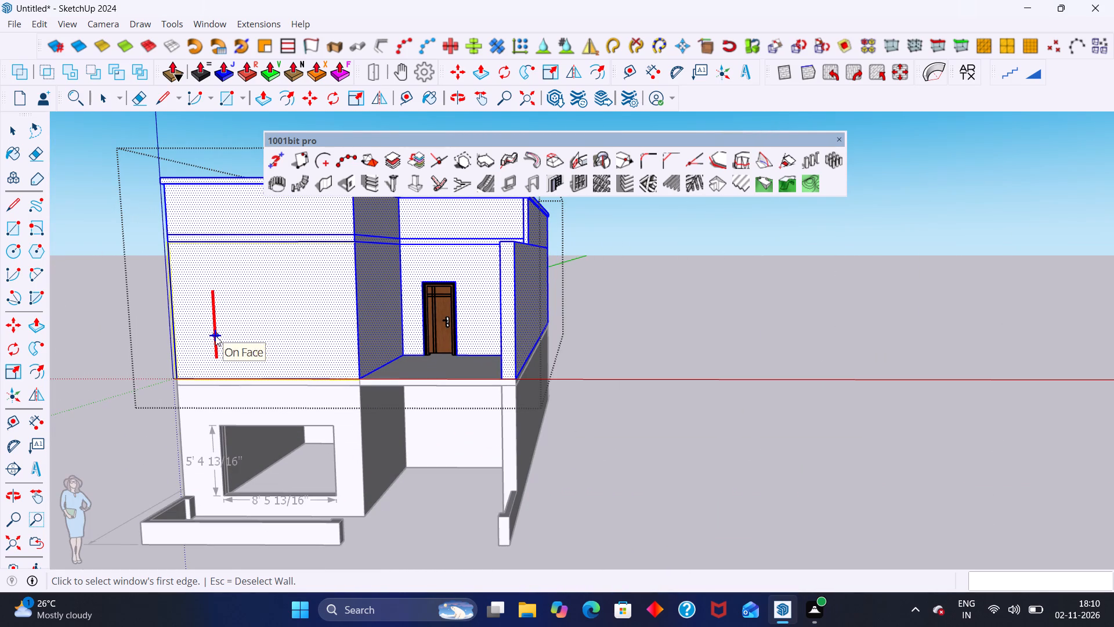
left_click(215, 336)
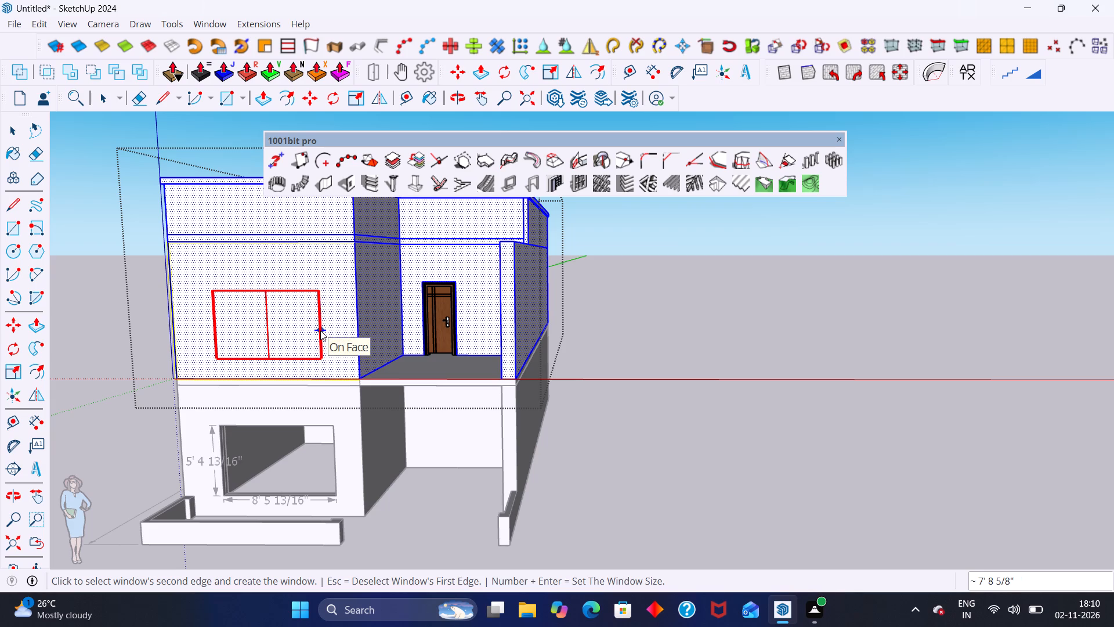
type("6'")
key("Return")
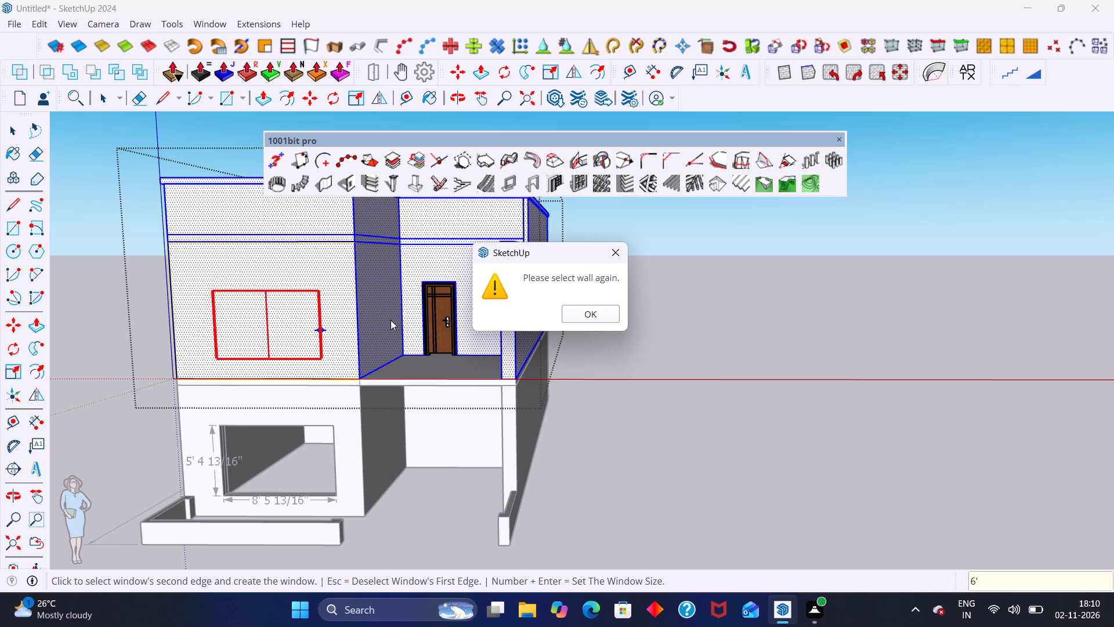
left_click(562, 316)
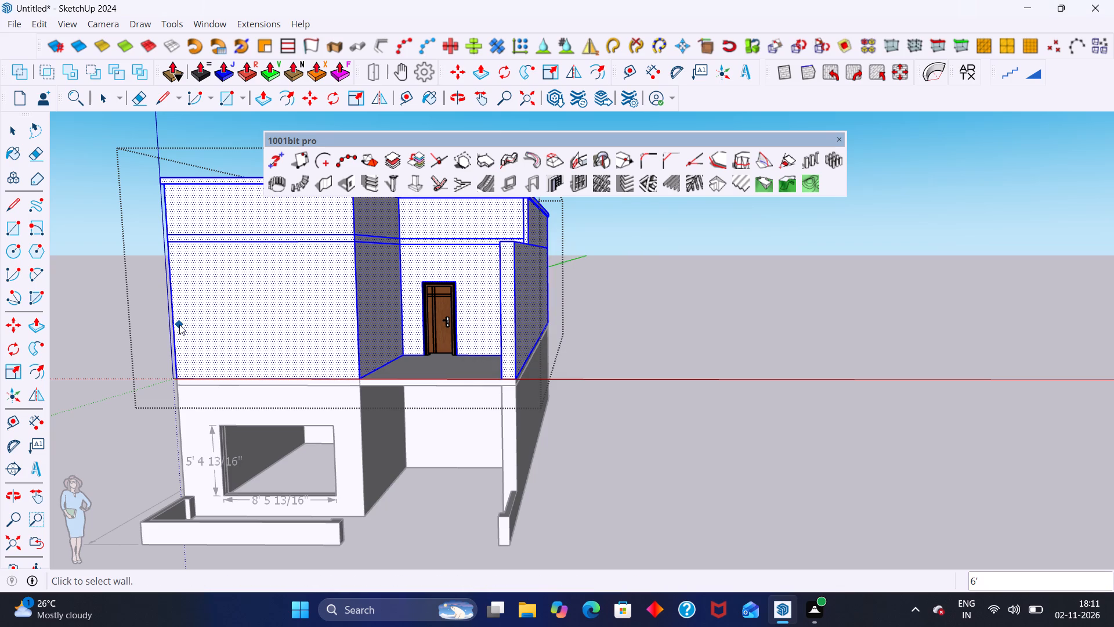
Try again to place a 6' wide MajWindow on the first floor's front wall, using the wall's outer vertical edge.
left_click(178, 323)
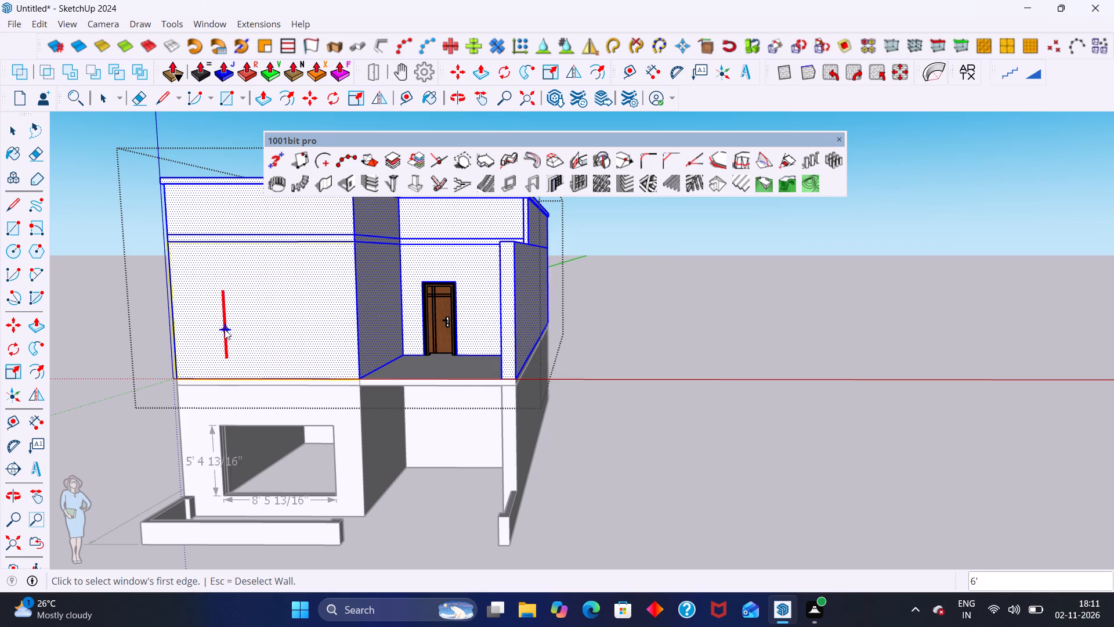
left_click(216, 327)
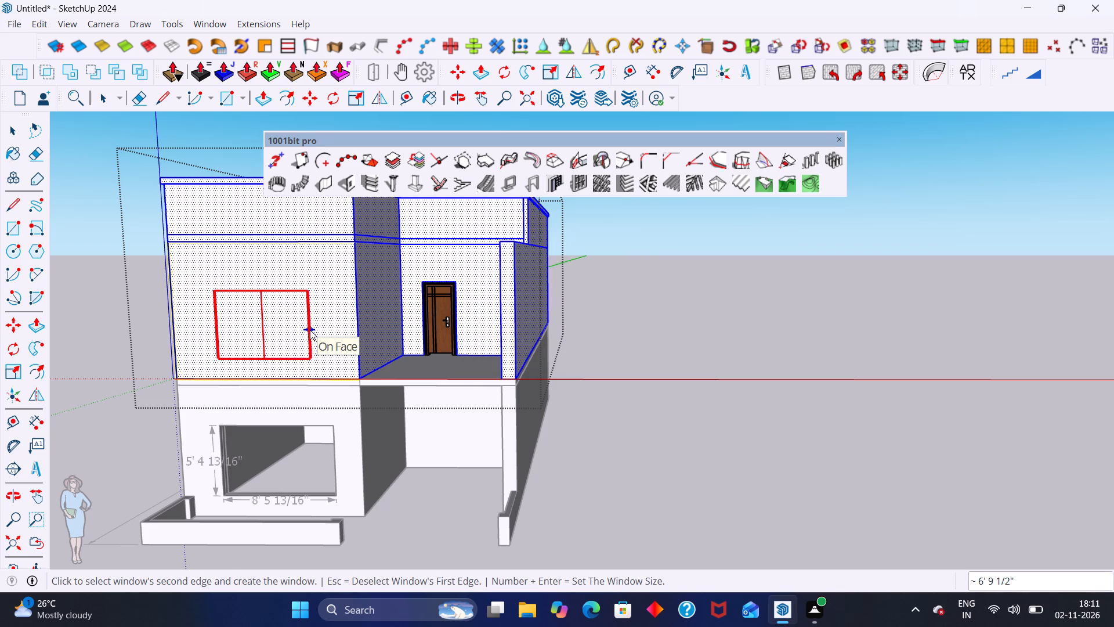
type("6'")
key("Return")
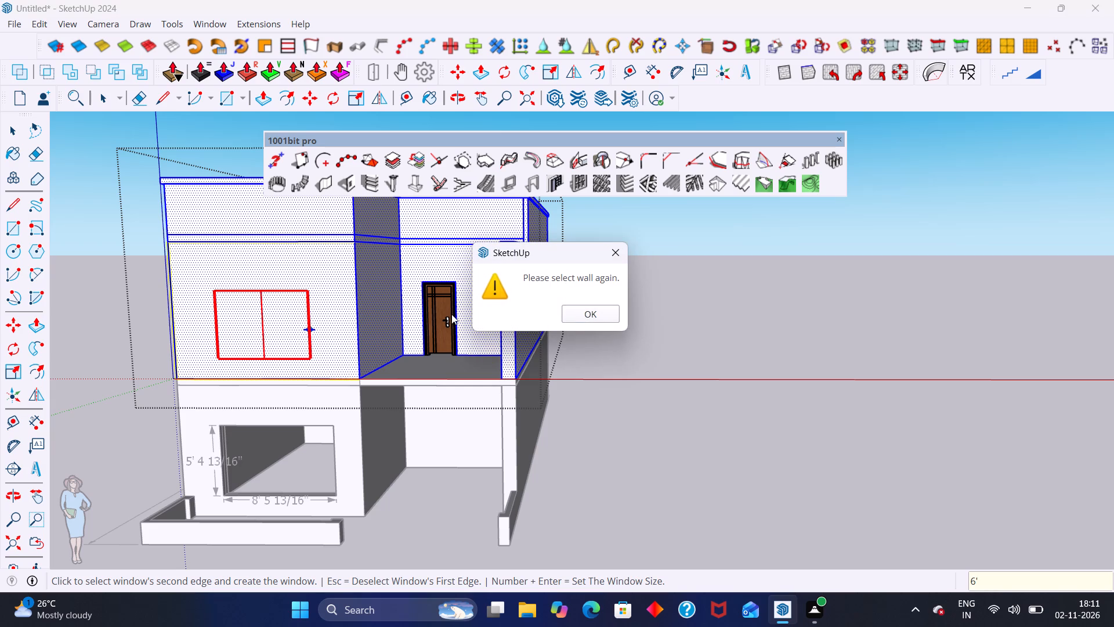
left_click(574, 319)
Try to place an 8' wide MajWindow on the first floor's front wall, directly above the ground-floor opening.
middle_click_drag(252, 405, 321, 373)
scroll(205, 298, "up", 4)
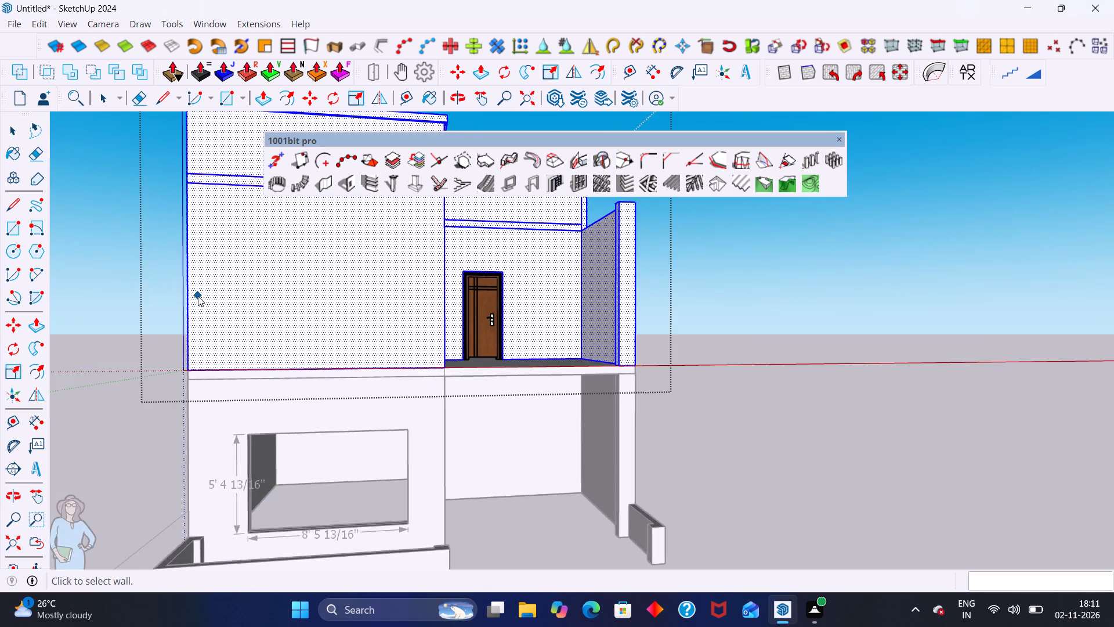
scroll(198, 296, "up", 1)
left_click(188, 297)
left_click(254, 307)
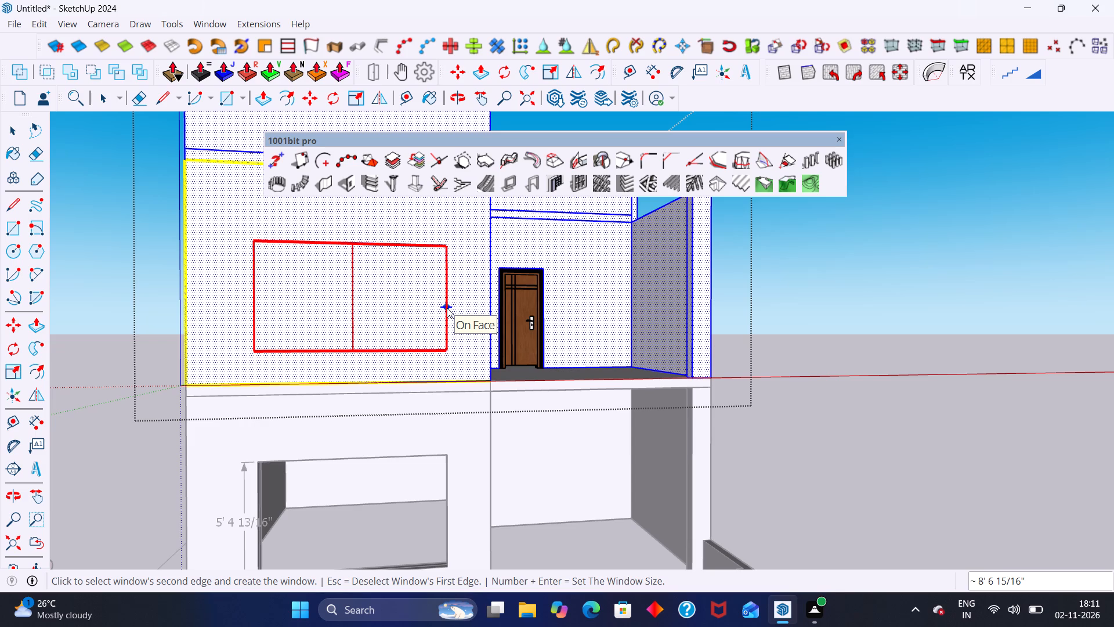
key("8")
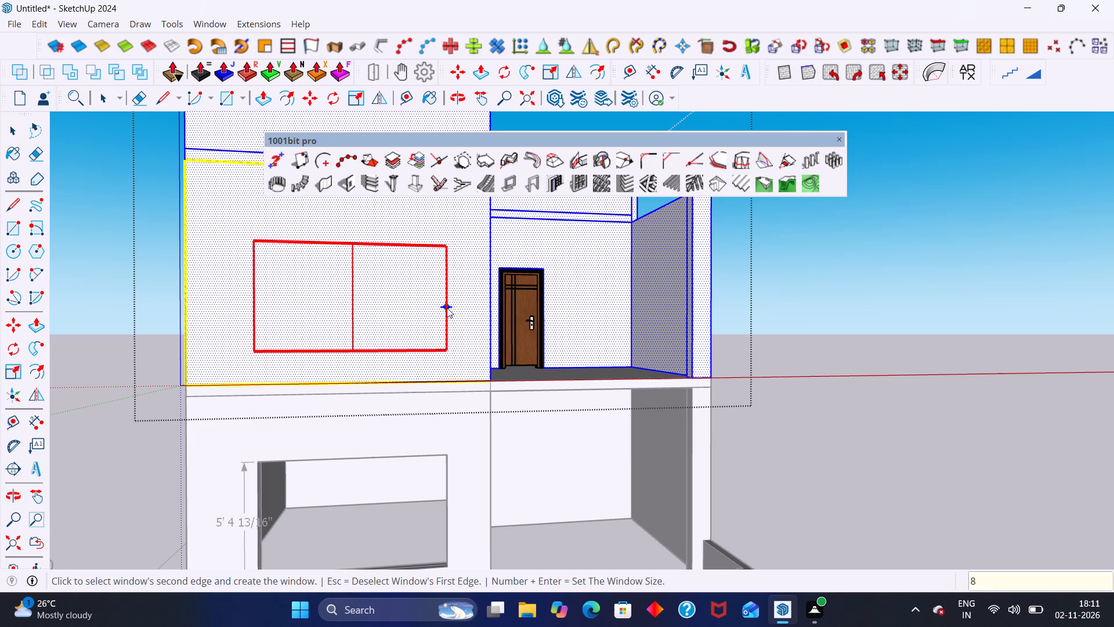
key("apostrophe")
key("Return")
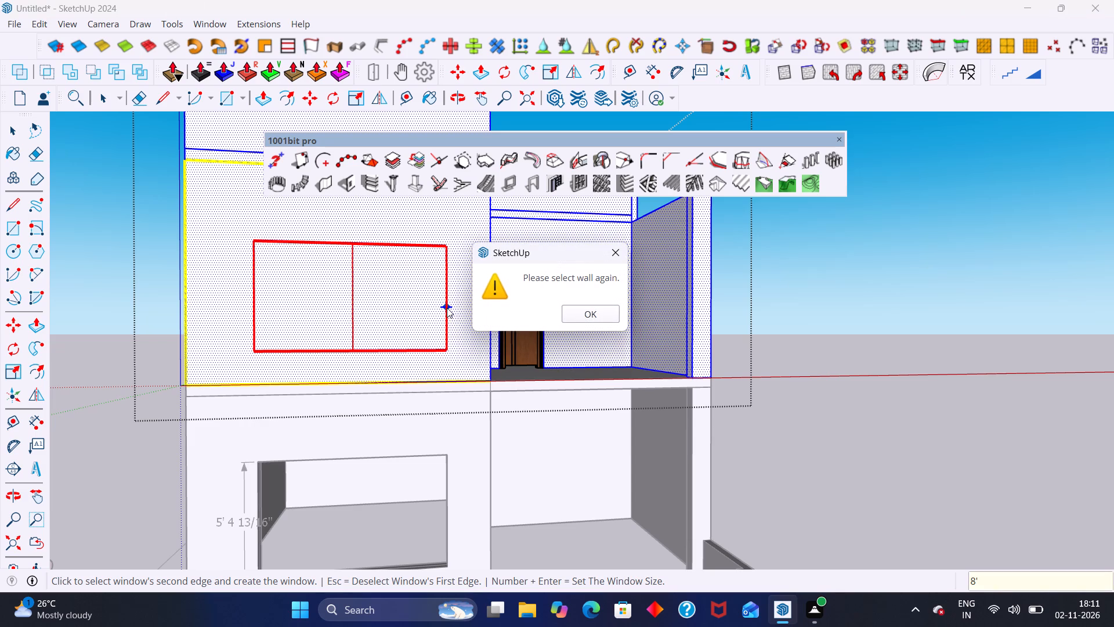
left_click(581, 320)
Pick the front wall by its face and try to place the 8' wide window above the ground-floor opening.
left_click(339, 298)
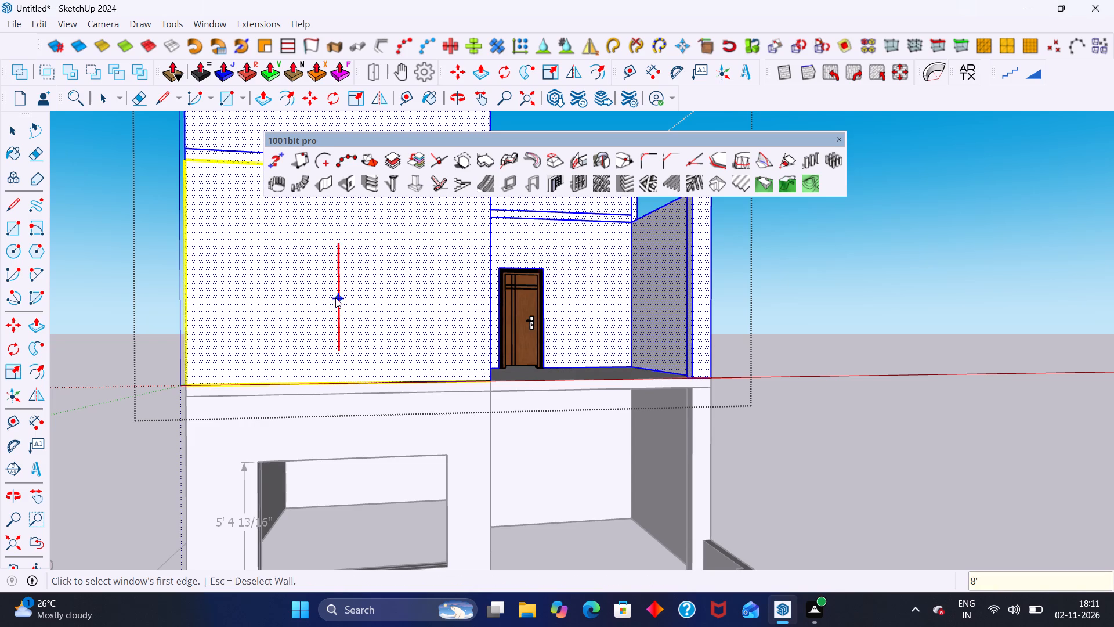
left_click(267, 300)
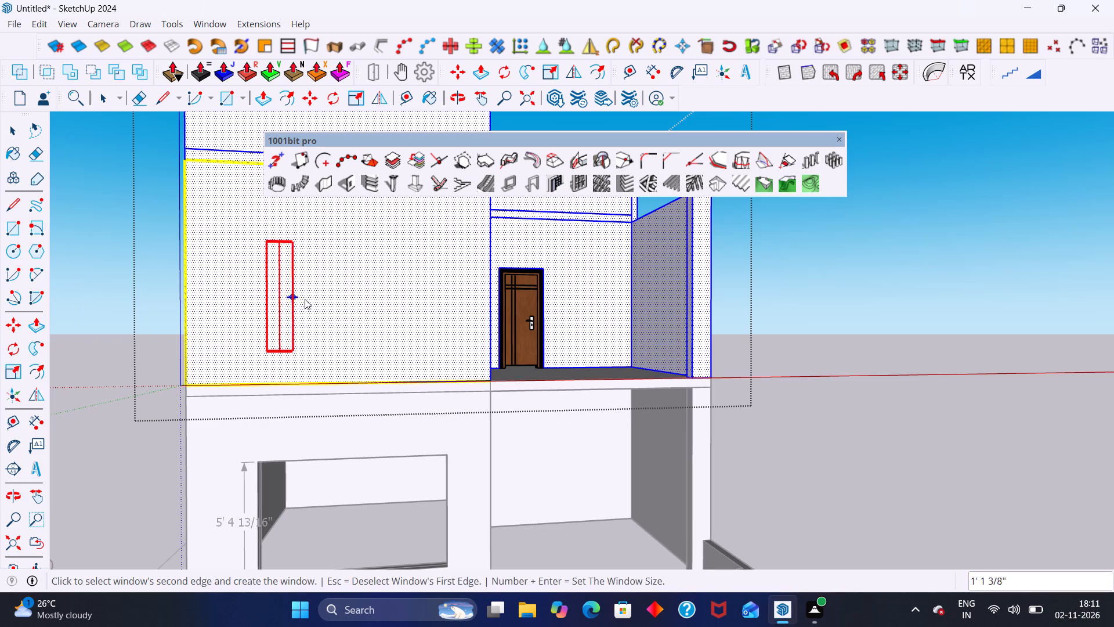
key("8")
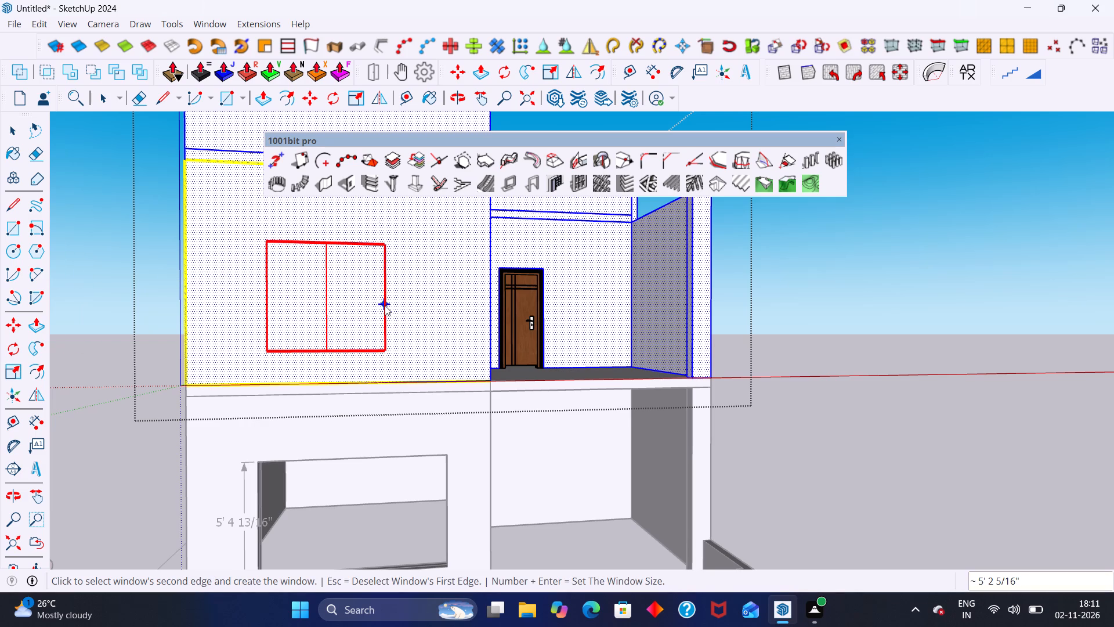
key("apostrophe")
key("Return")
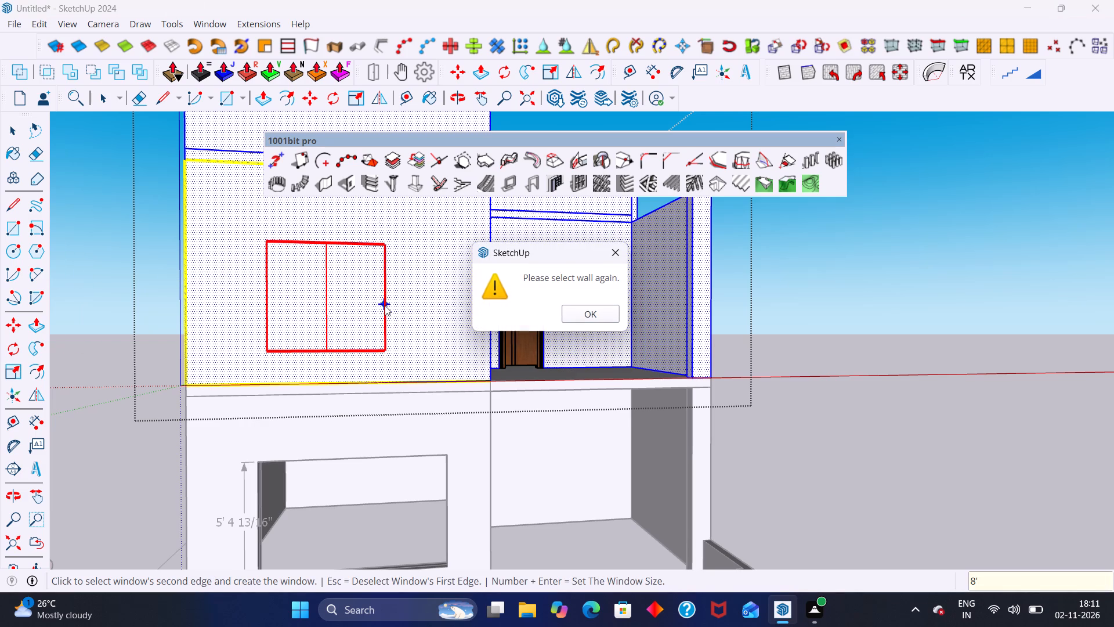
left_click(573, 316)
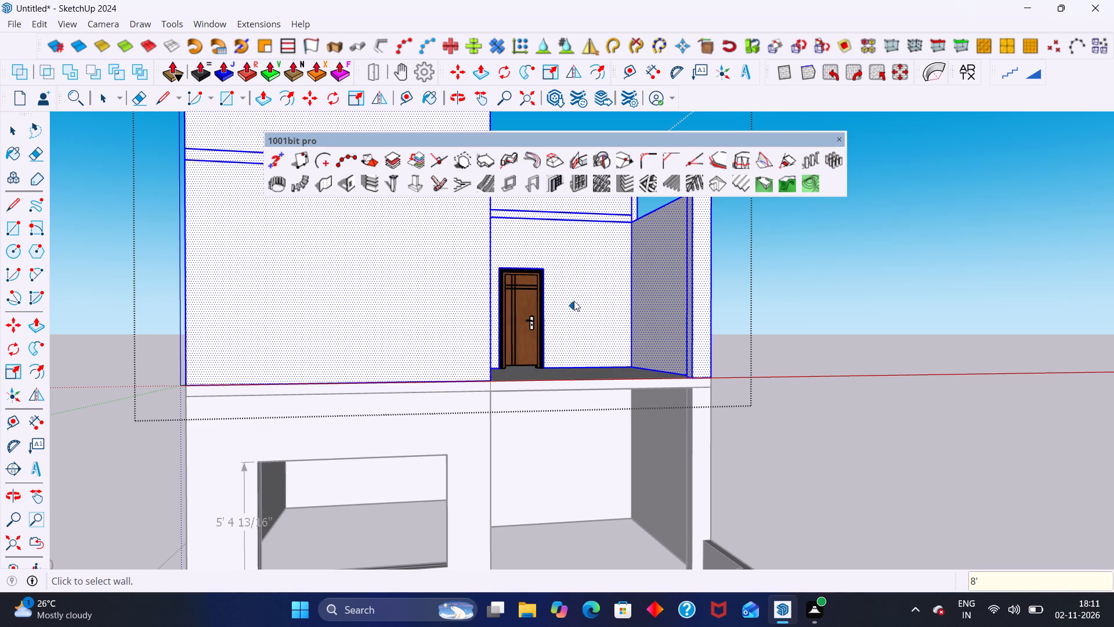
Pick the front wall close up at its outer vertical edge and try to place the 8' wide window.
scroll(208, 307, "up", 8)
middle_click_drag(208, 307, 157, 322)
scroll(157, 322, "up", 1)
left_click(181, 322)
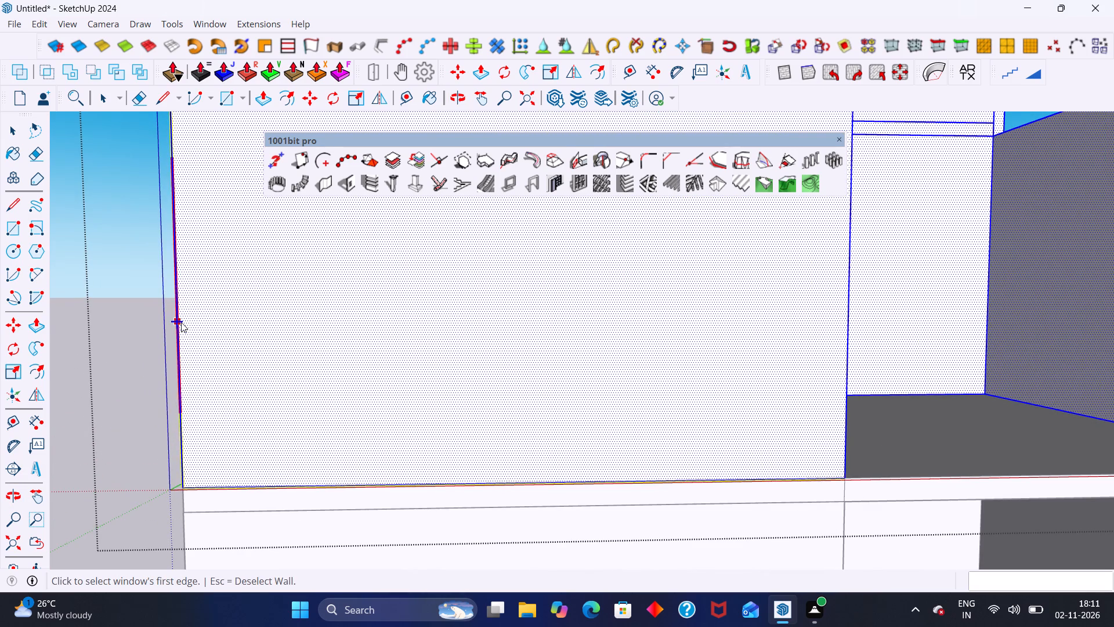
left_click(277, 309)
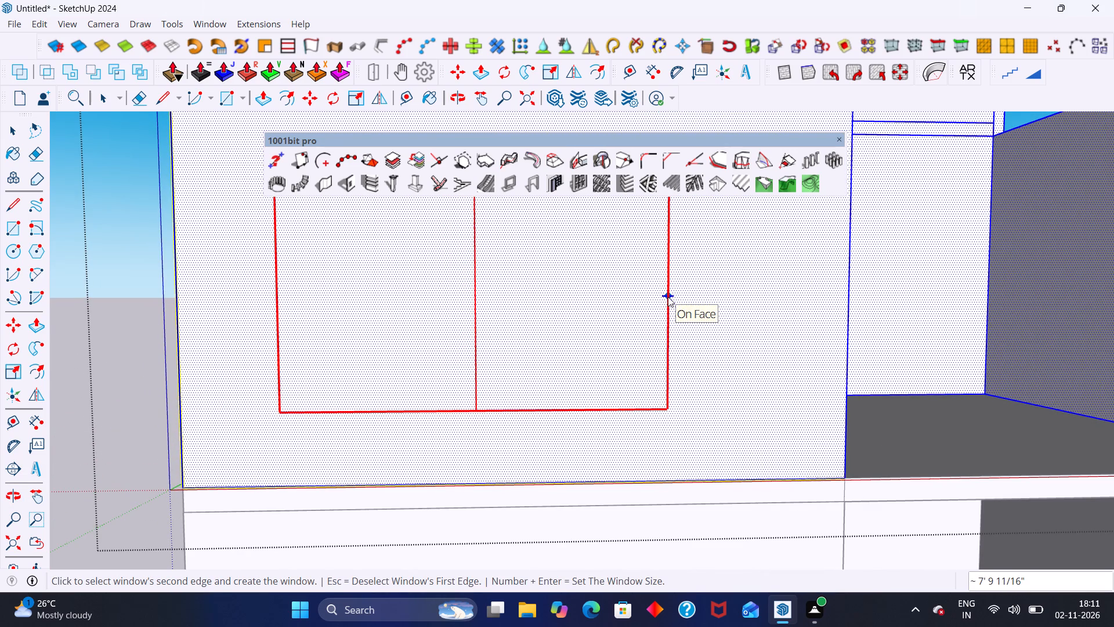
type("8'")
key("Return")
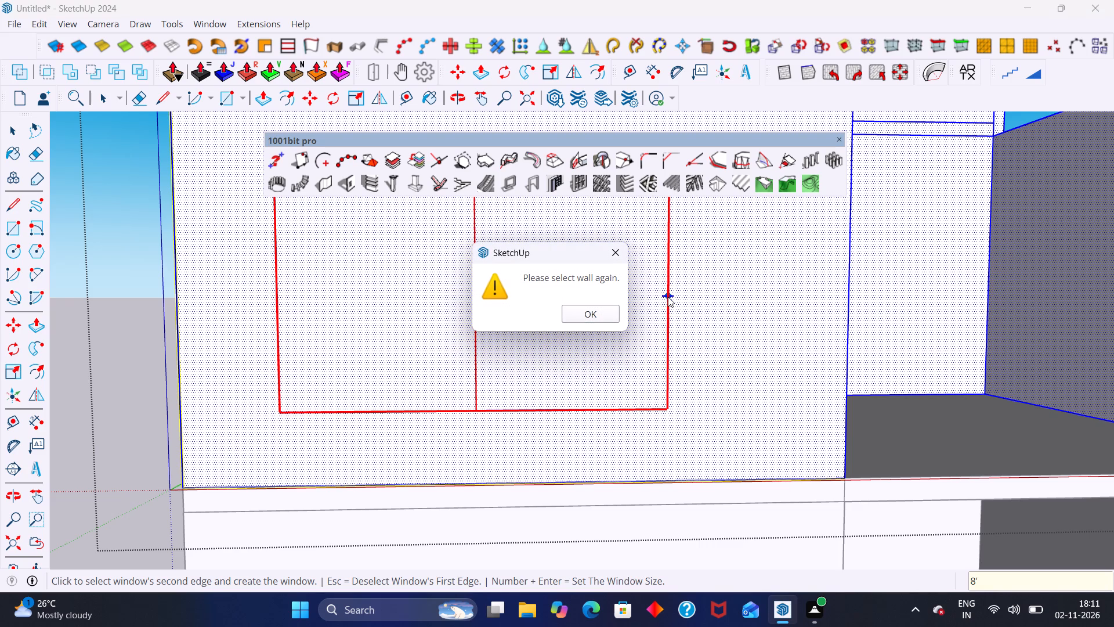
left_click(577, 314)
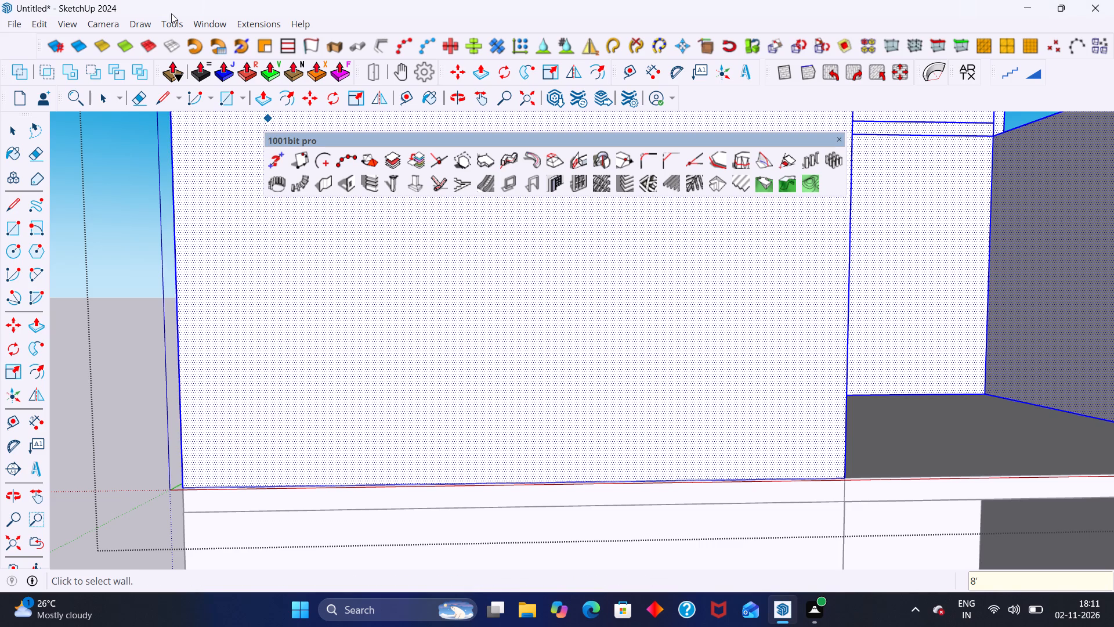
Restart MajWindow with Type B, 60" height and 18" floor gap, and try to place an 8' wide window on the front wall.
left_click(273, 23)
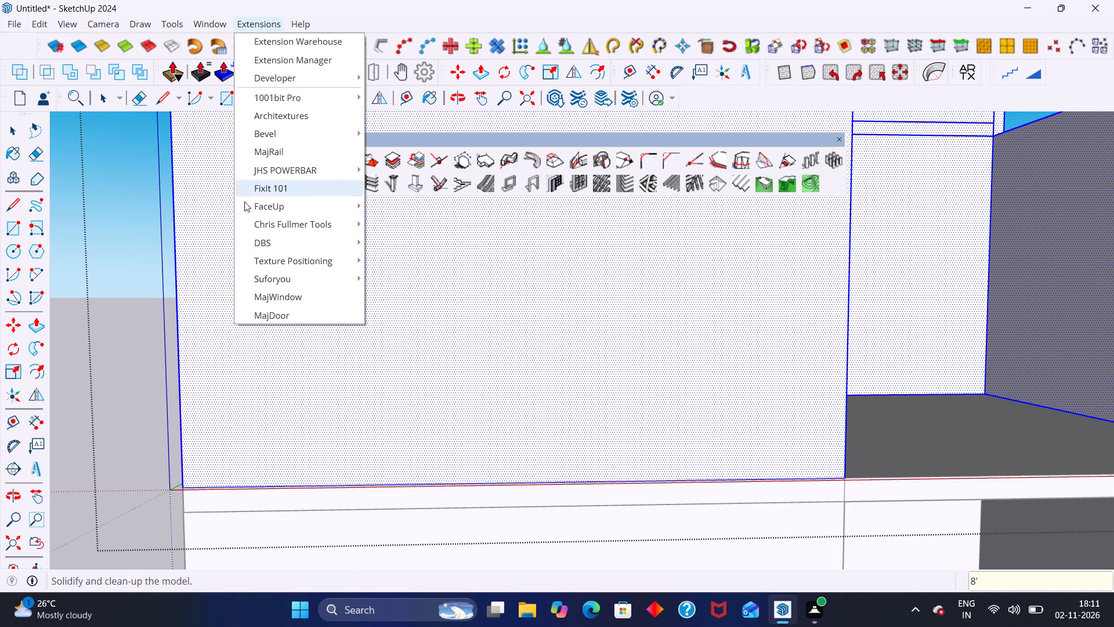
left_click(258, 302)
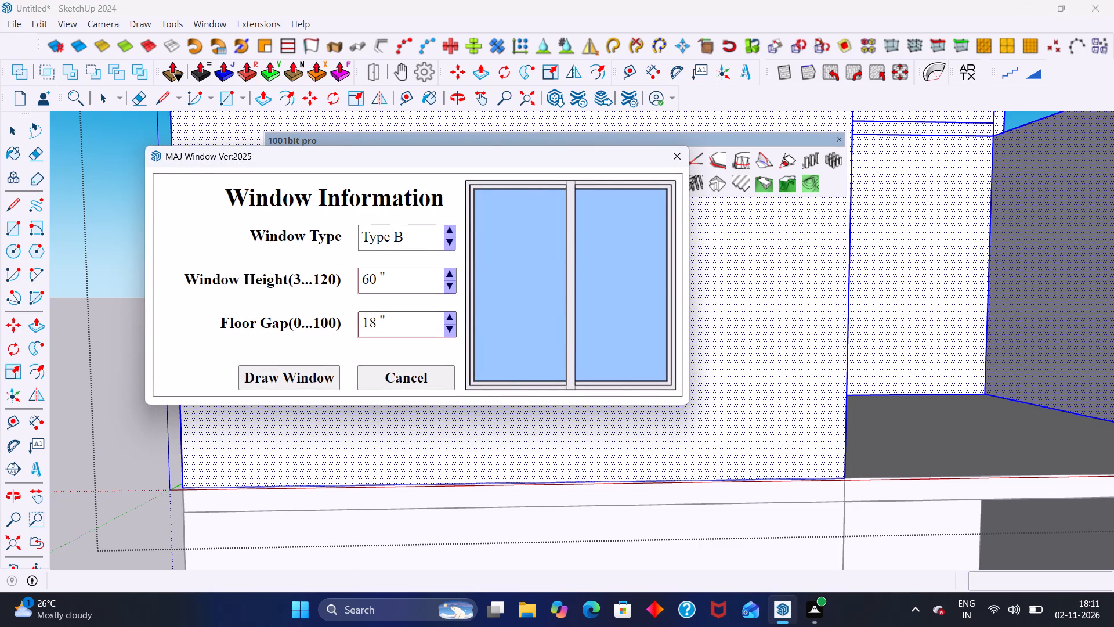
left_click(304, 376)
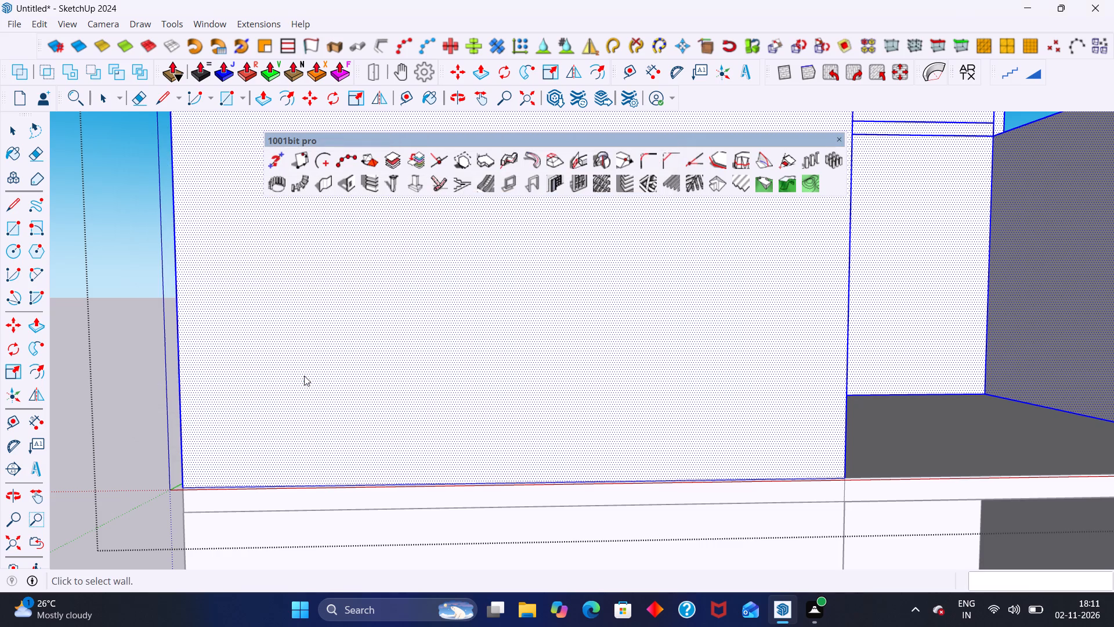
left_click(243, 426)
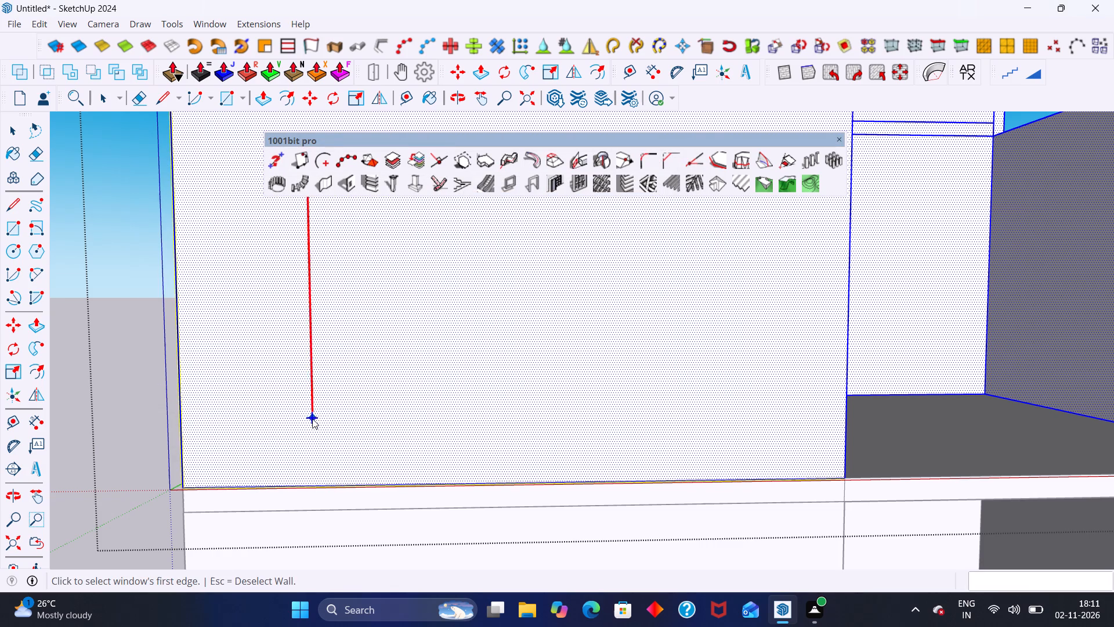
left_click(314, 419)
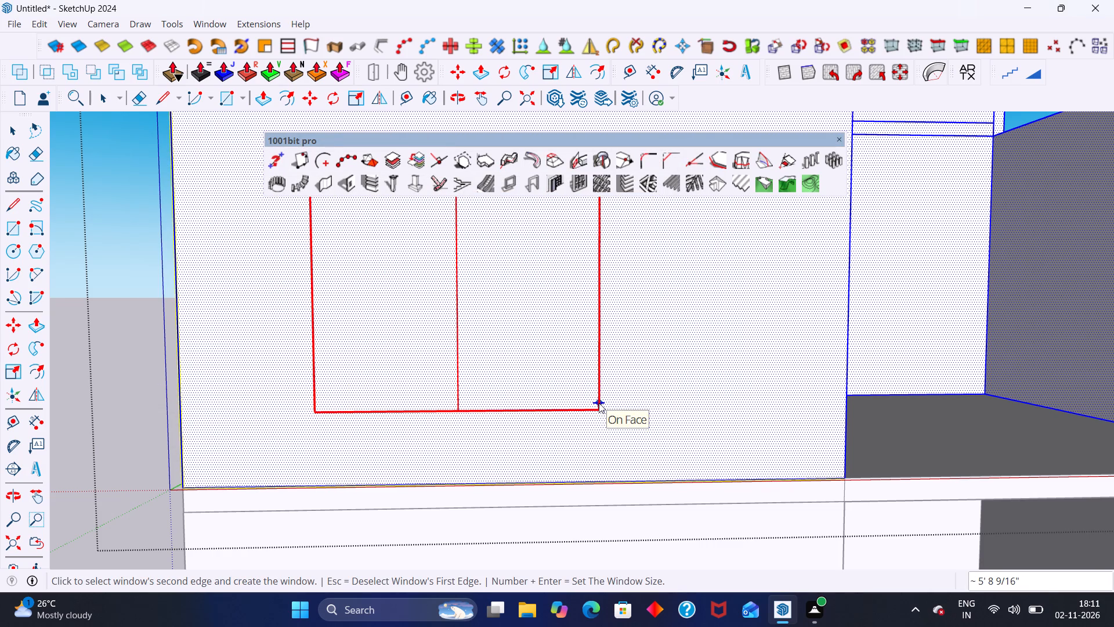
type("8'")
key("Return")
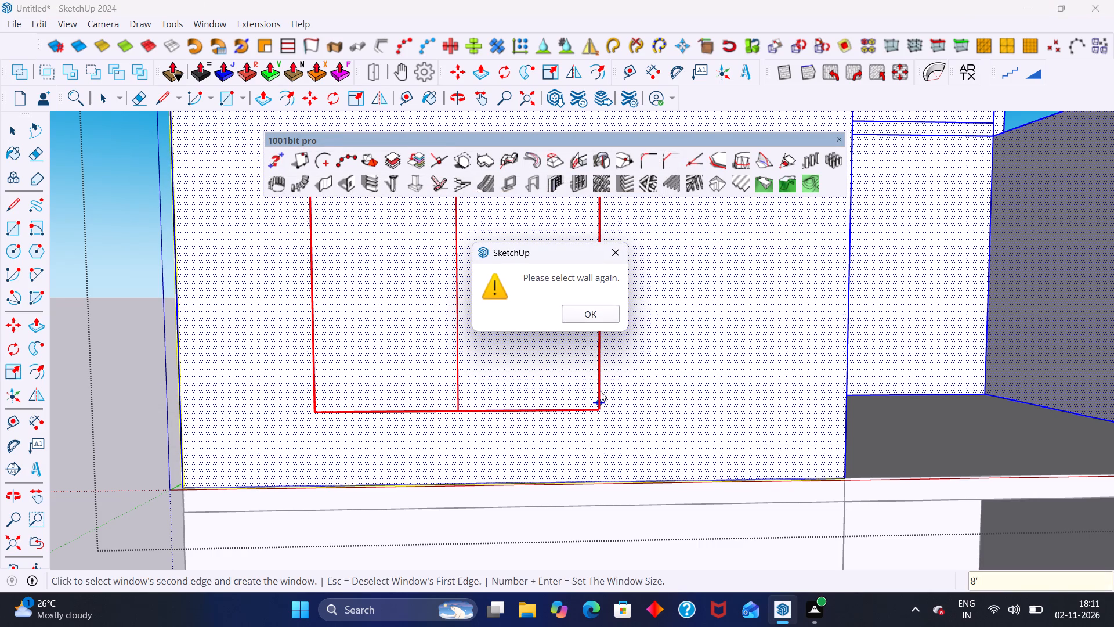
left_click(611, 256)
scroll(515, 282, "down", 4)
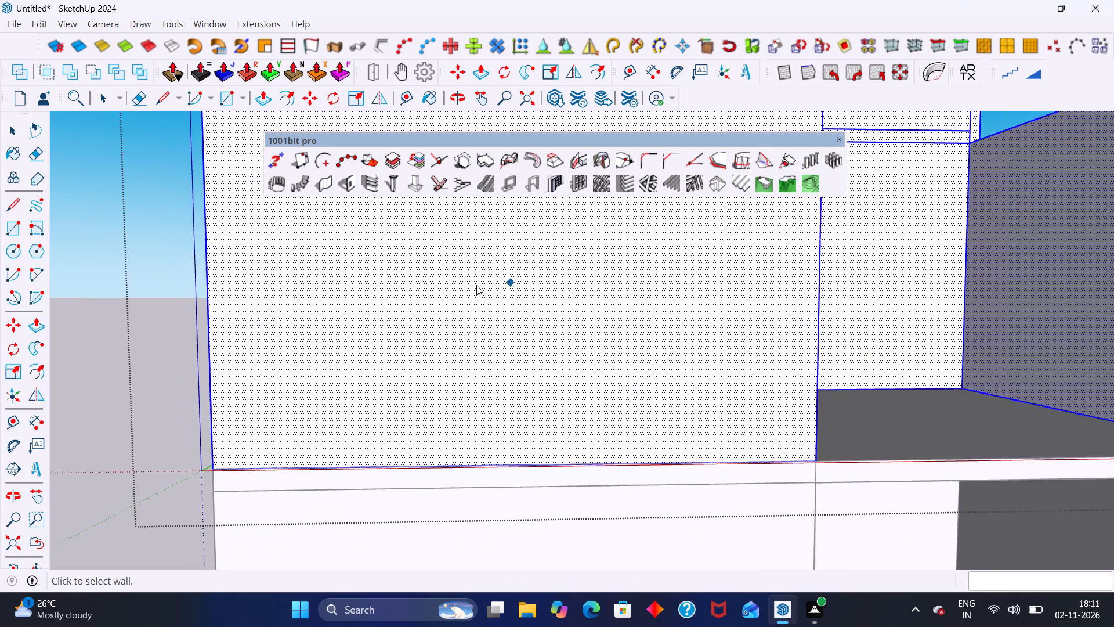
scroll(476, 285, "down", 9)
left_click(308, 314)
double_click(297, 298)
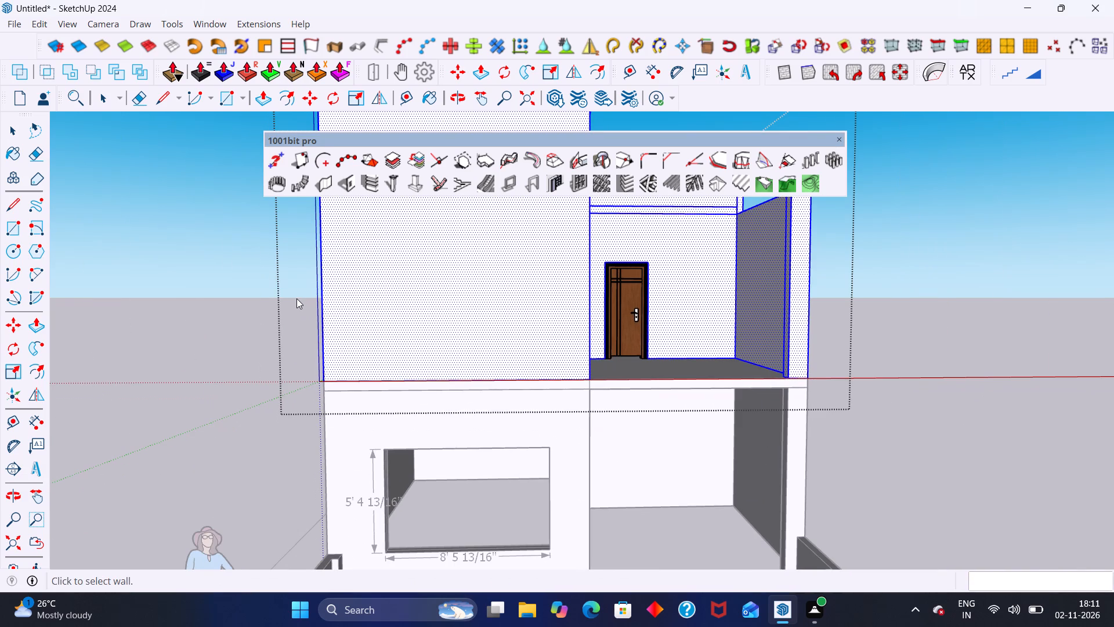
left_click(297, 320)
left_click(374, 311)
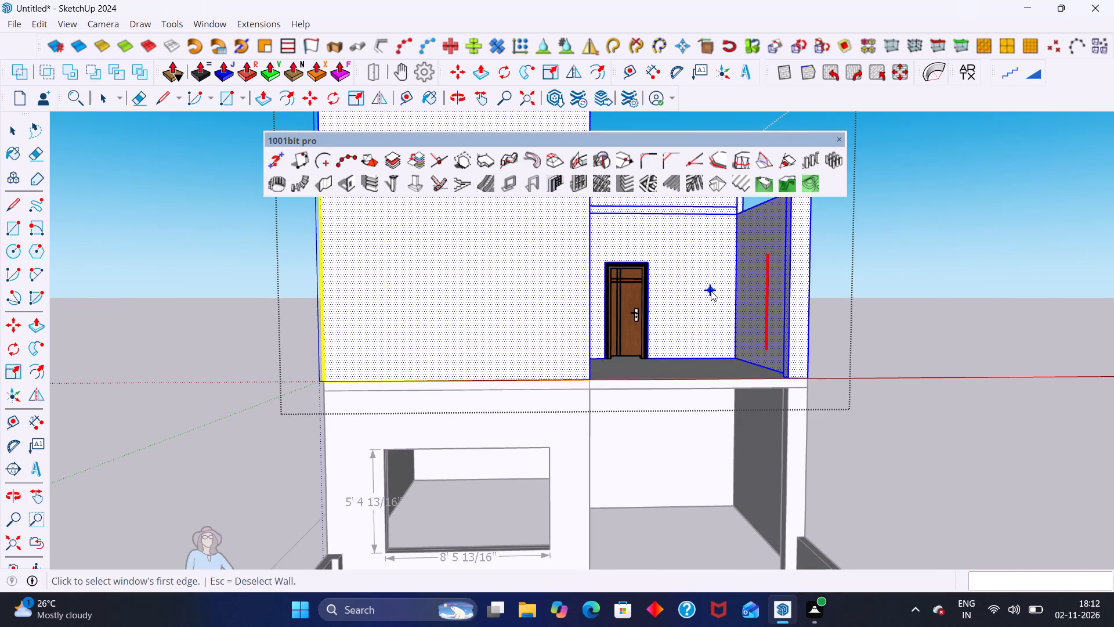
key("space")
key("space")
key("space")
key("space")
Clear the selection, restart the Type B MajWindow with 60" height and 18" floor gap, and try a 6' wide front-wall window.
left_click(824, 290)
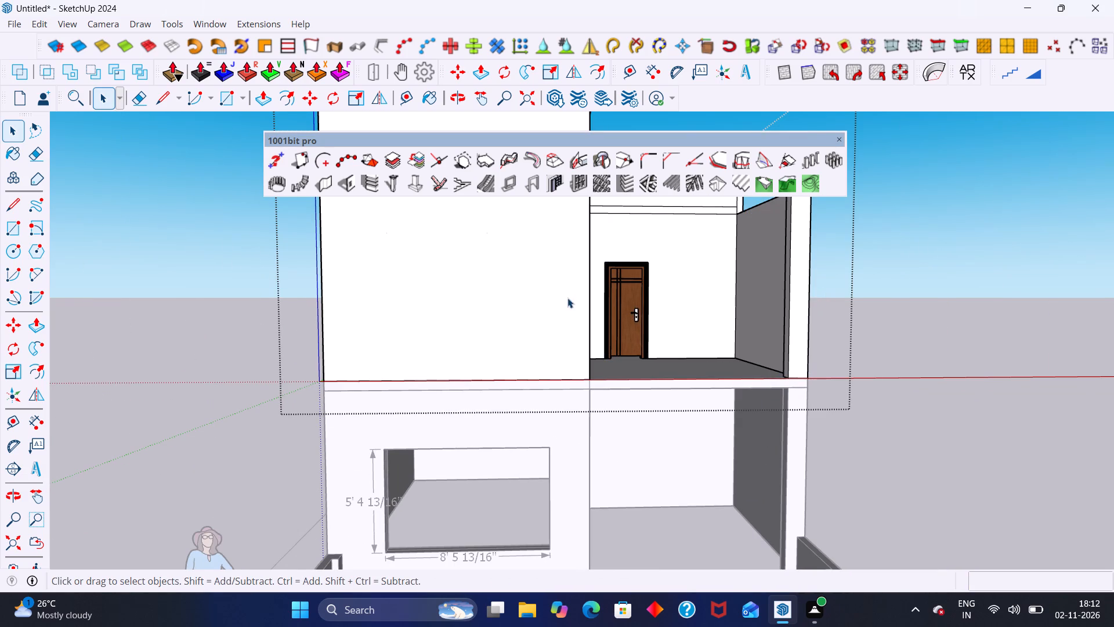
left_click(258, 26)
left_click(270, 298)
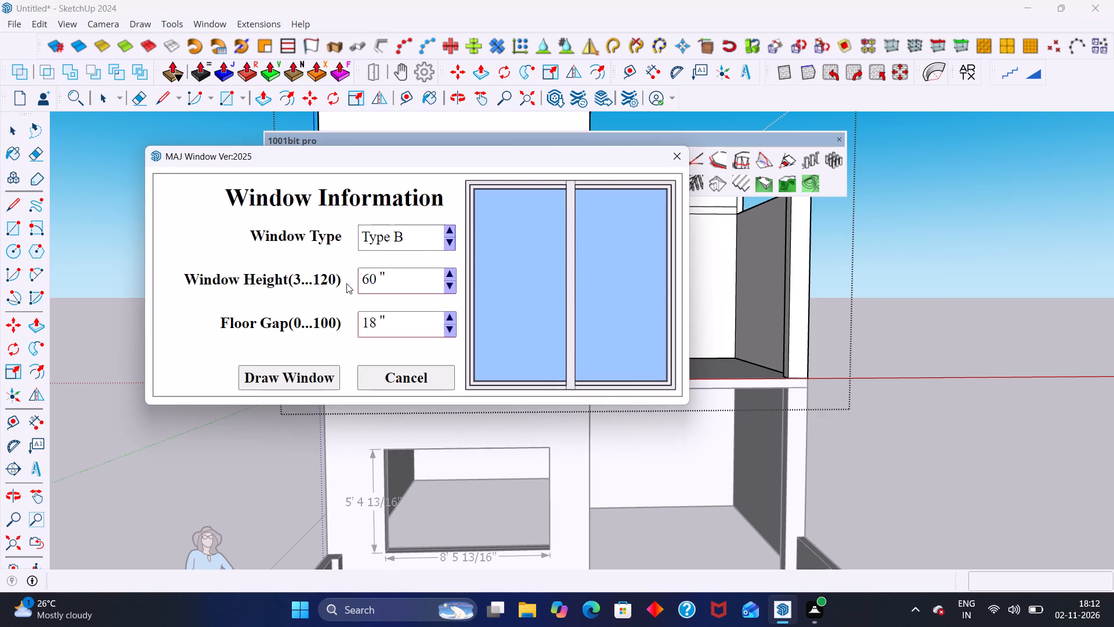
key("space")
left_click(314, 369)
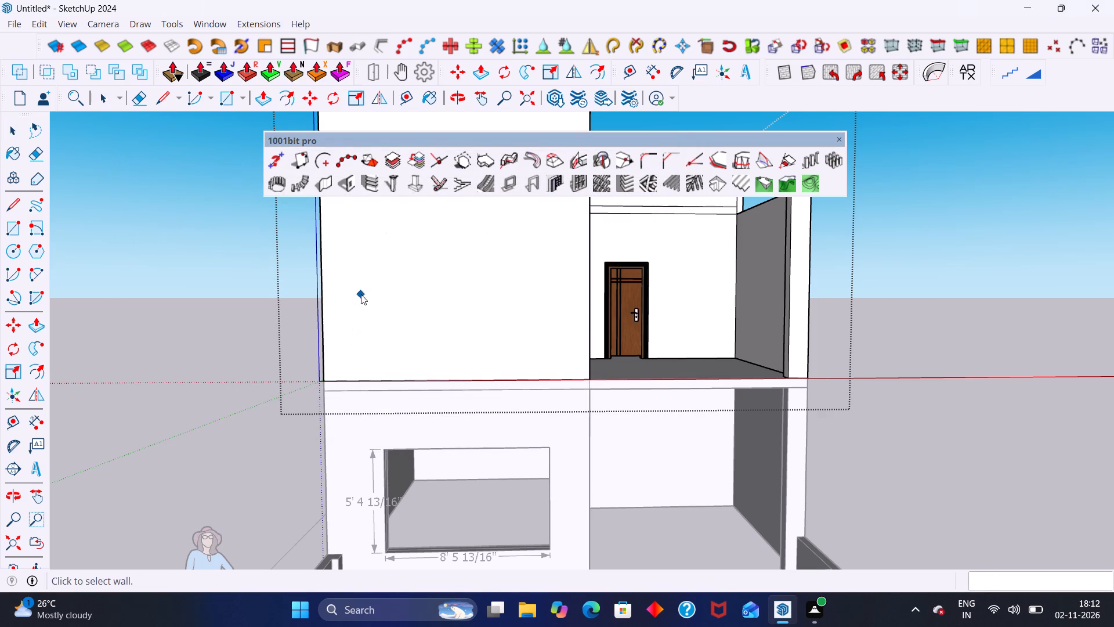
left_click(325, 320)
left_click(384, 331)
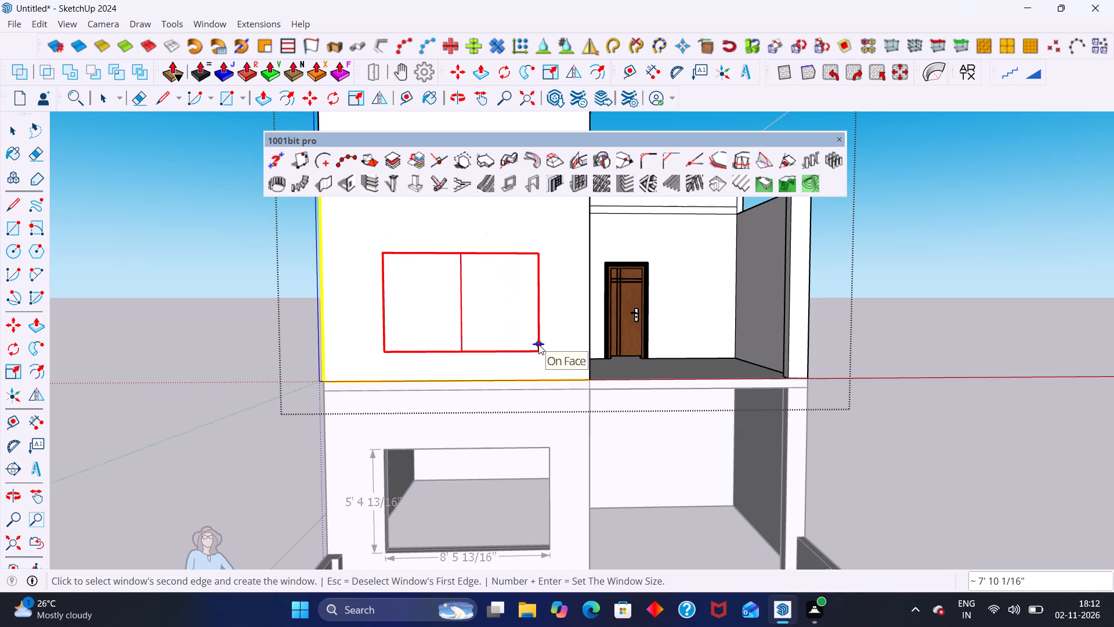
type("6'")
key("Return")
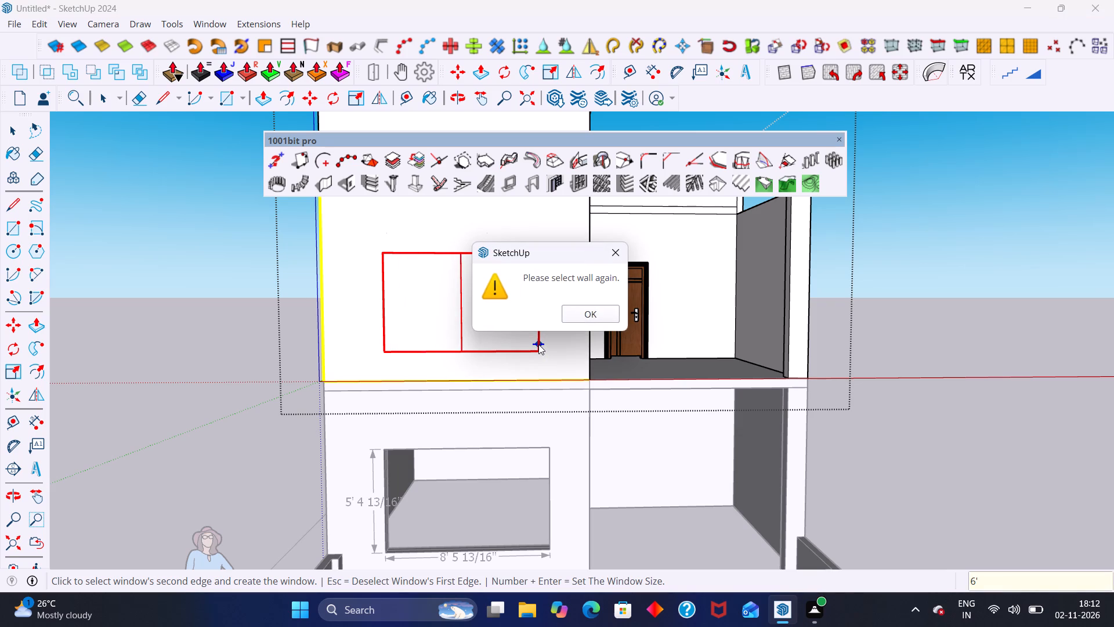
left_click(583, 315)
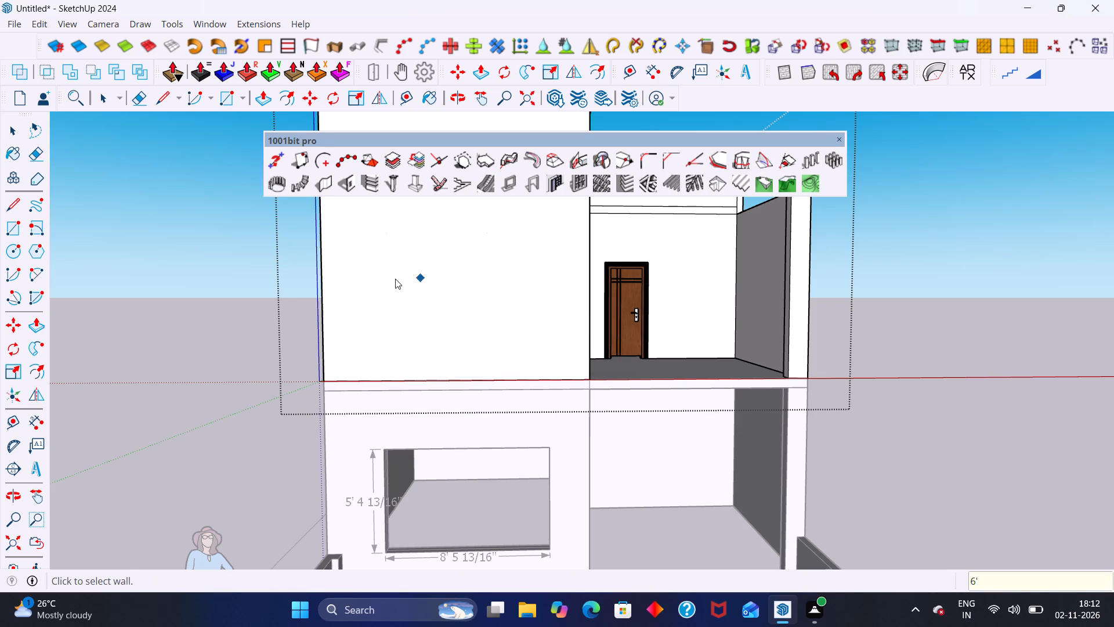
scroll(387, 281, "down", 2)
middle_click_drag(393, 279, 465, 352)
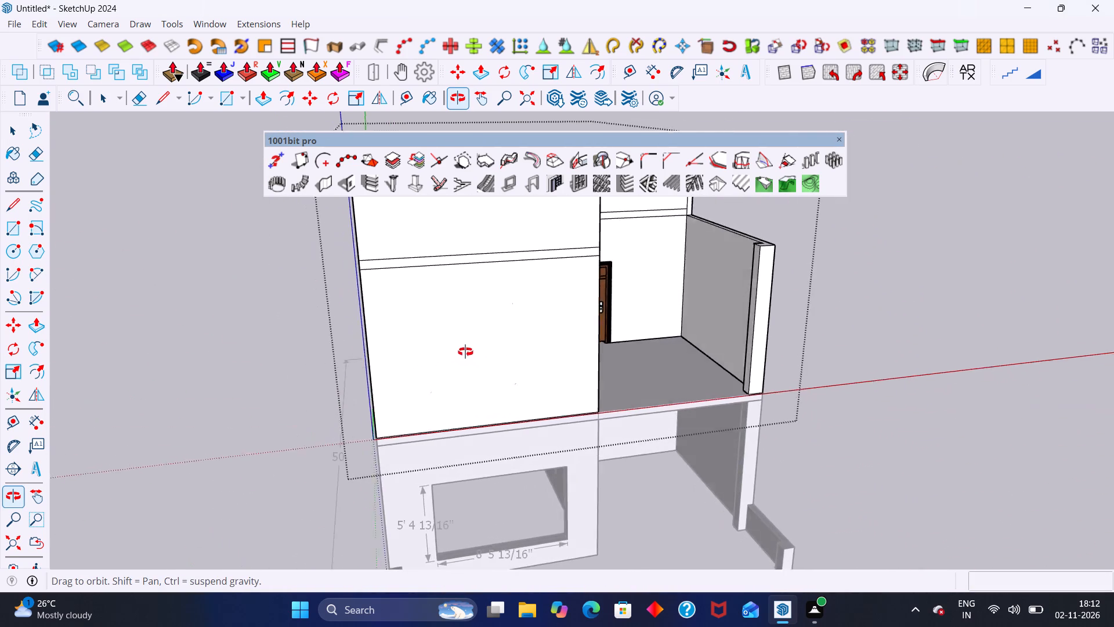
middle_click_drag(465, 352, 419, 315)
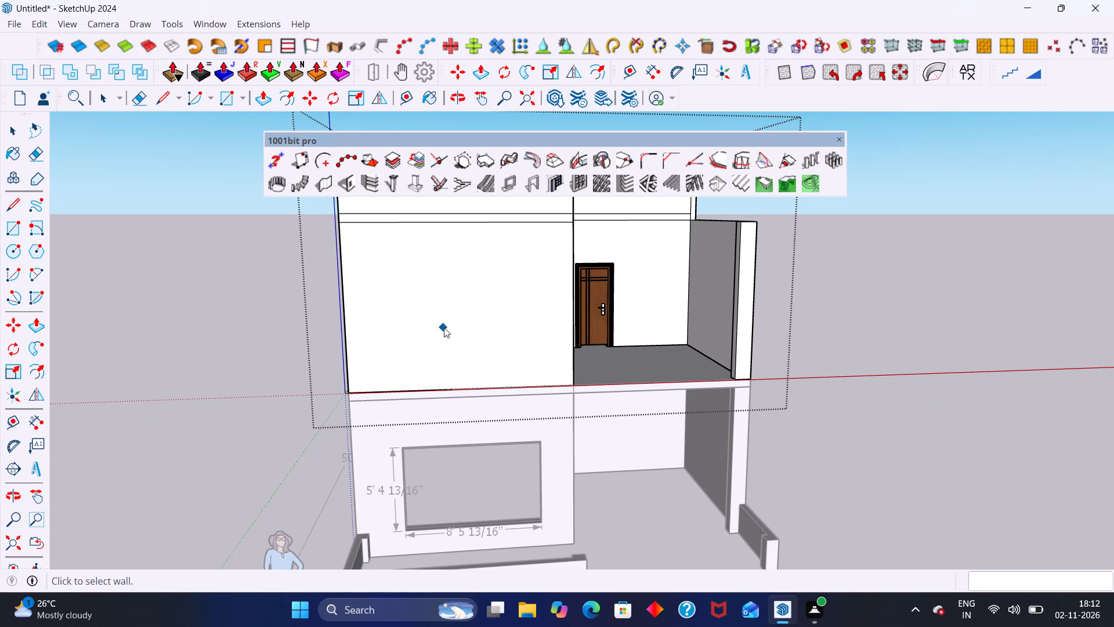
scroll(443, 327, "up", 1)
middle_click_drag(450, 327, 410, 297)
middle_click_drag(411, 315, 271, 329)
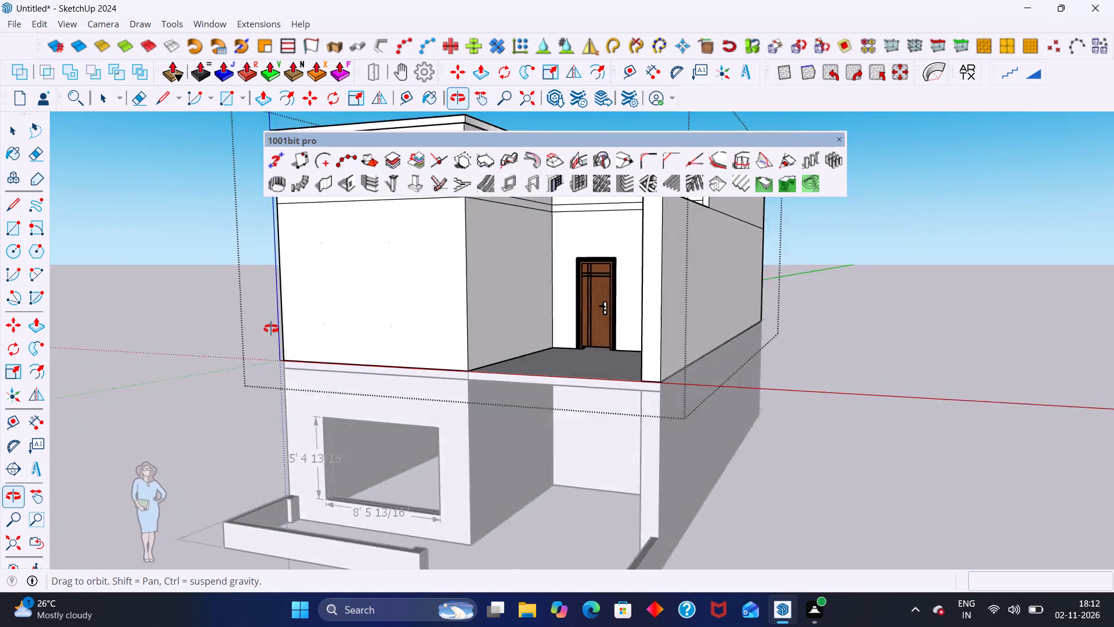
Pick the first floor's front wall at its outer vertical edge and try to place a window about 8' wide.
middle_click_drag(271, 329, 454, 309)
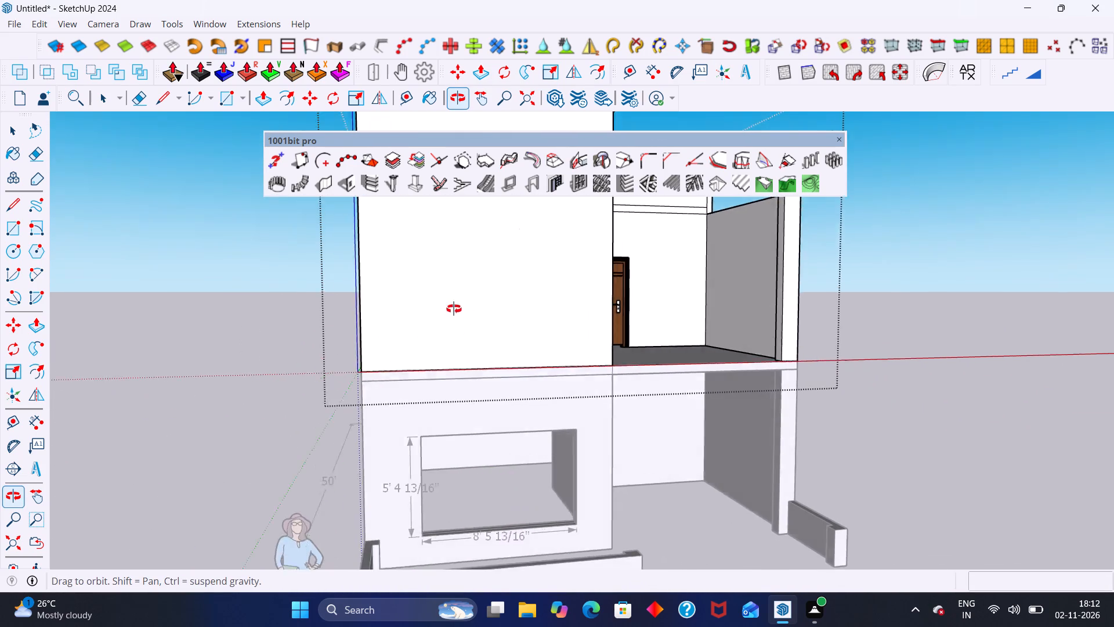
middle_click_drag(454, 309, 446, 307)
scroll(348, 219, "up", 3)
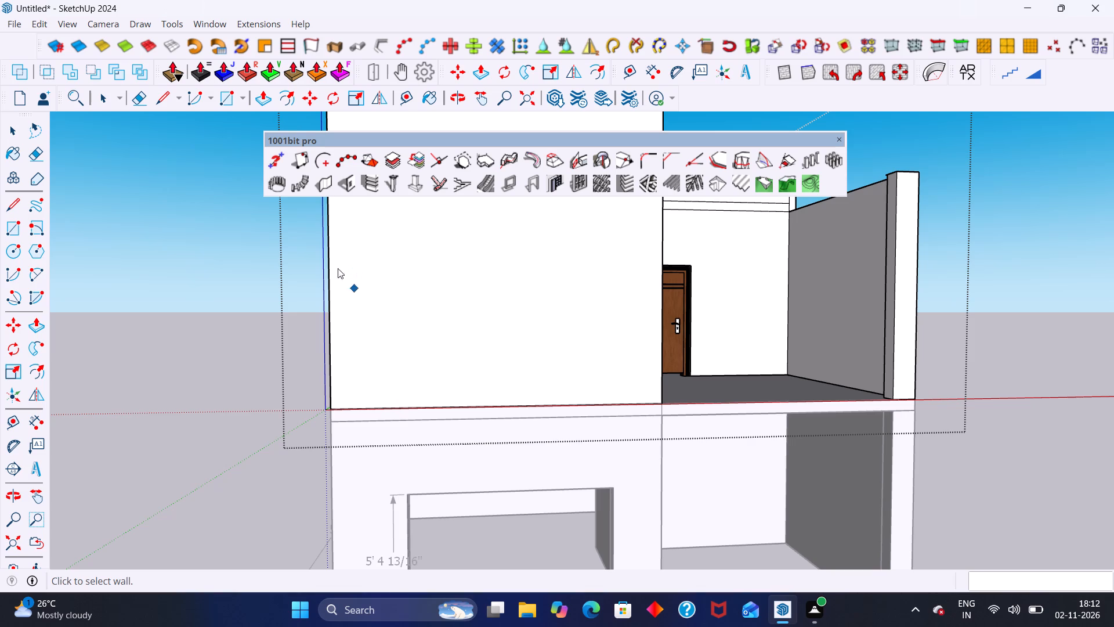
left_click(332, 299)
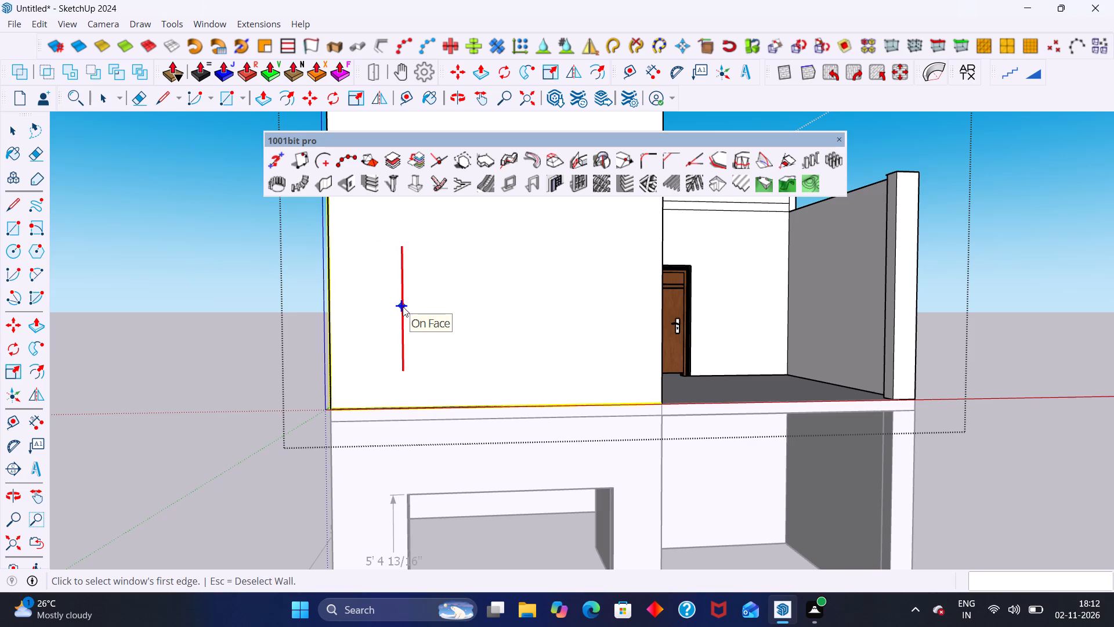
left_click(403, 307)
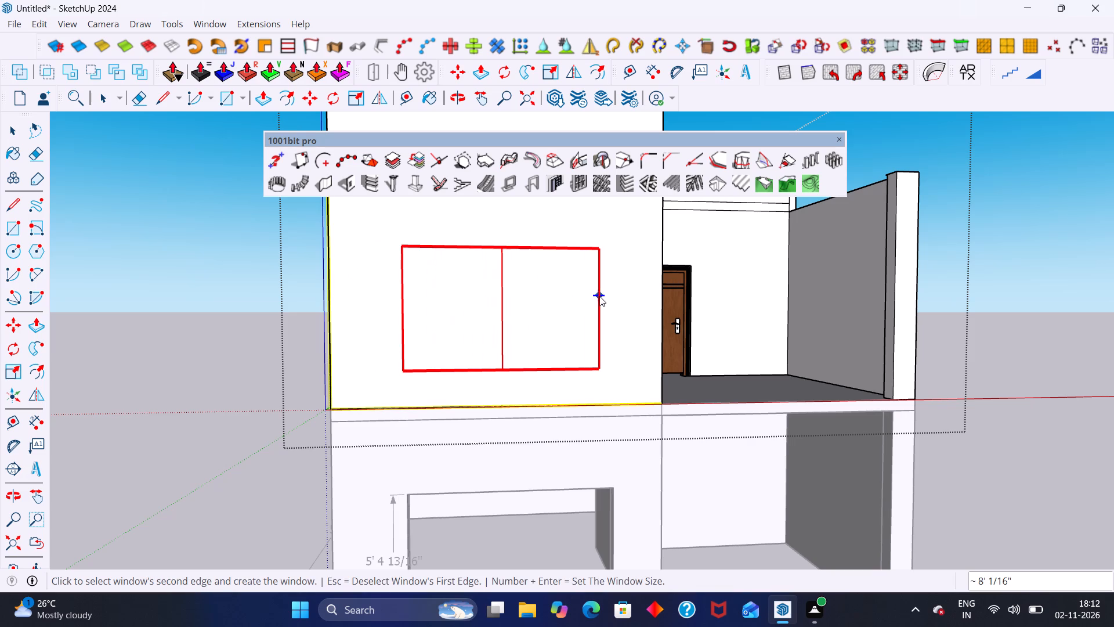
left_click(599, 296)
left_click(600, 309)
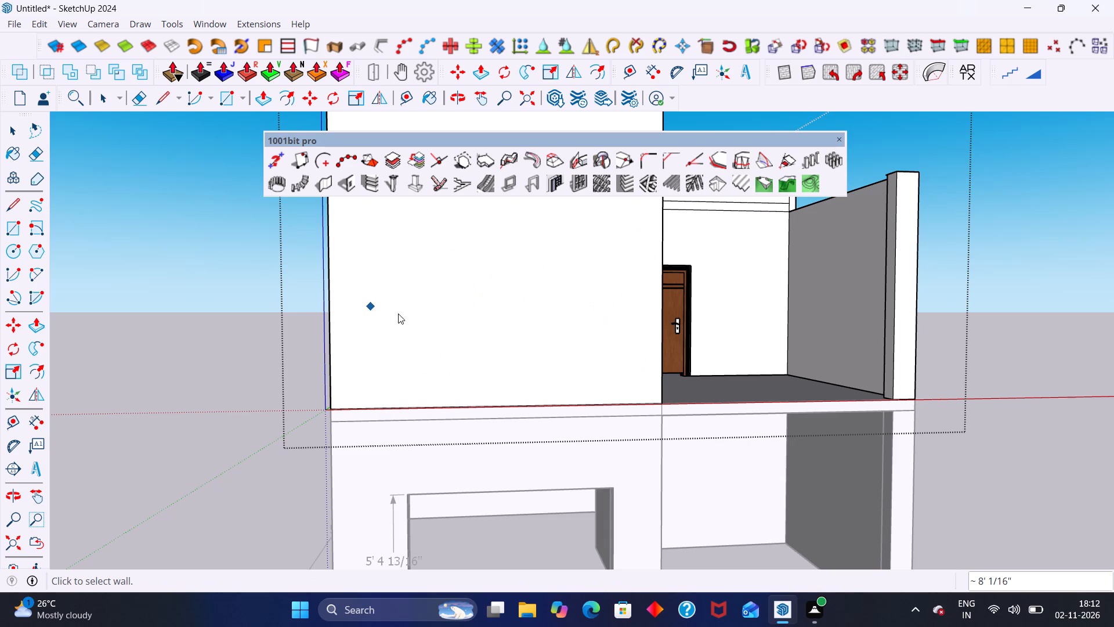
Leave the MajWindow command and close the first-floor group so that no group is open for editing.
scroll(431, 309, "up", 3)
middle_click_drag(431, 309, 403, 308)
scroll(414, 310, "down", 11)
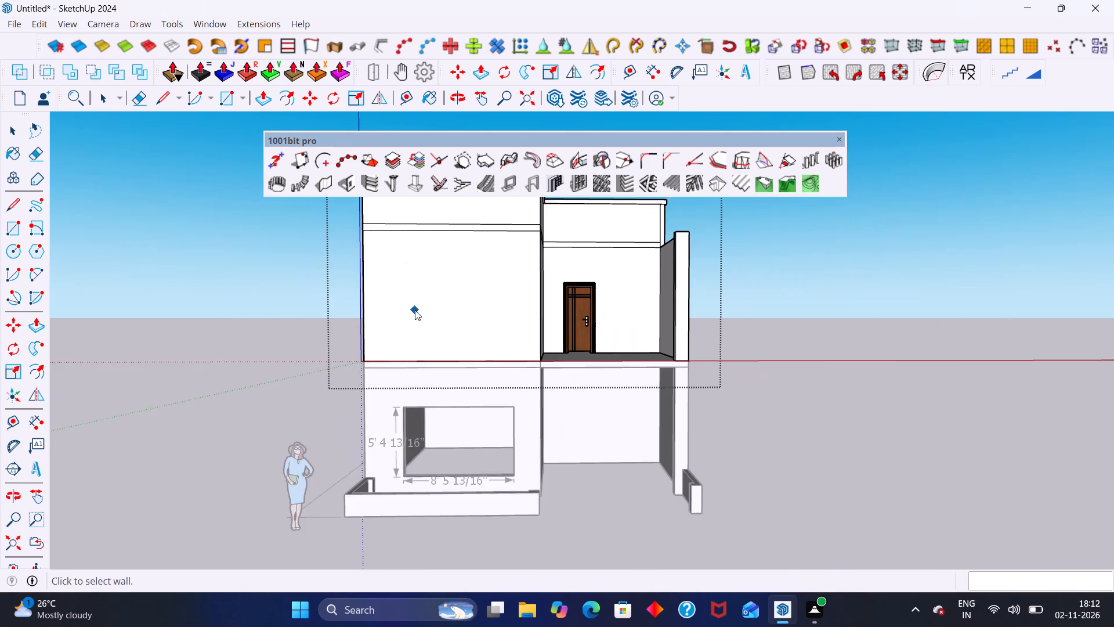
middle_click_drag(414, 318, 403, 378)
left_click_drag(169, 331, 175, 333)
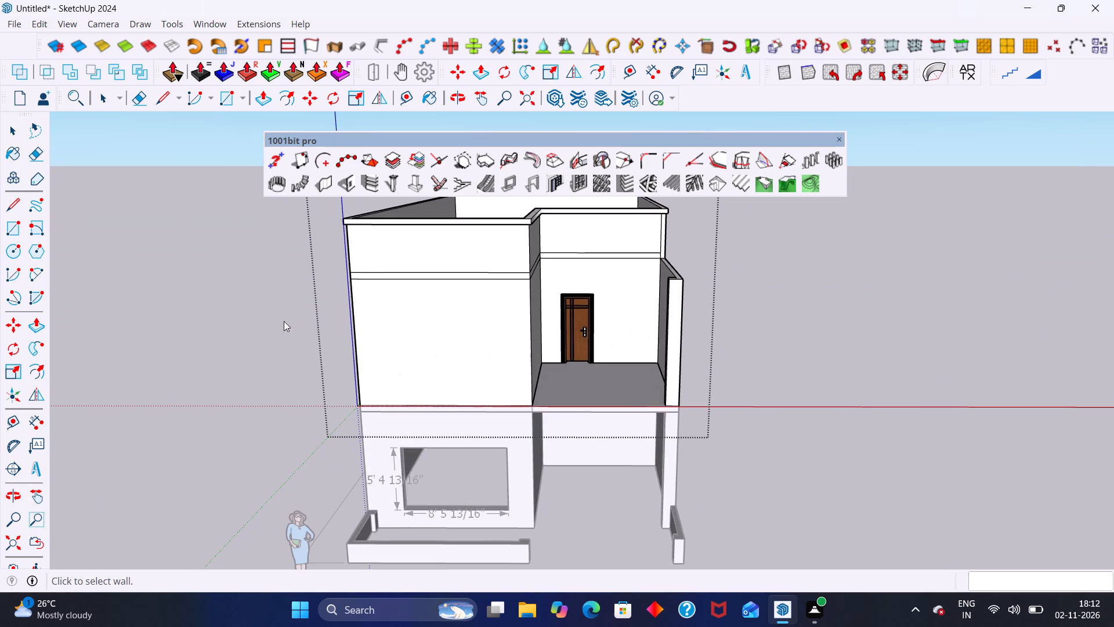
key("space")
left_click(226, 309)
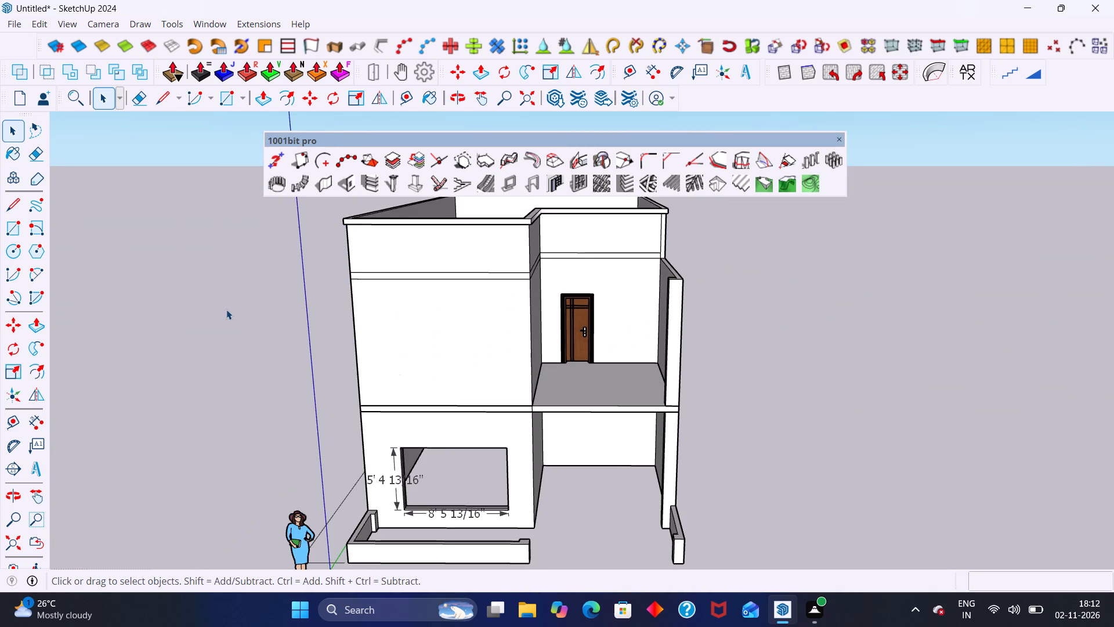
double_click(357, 316)
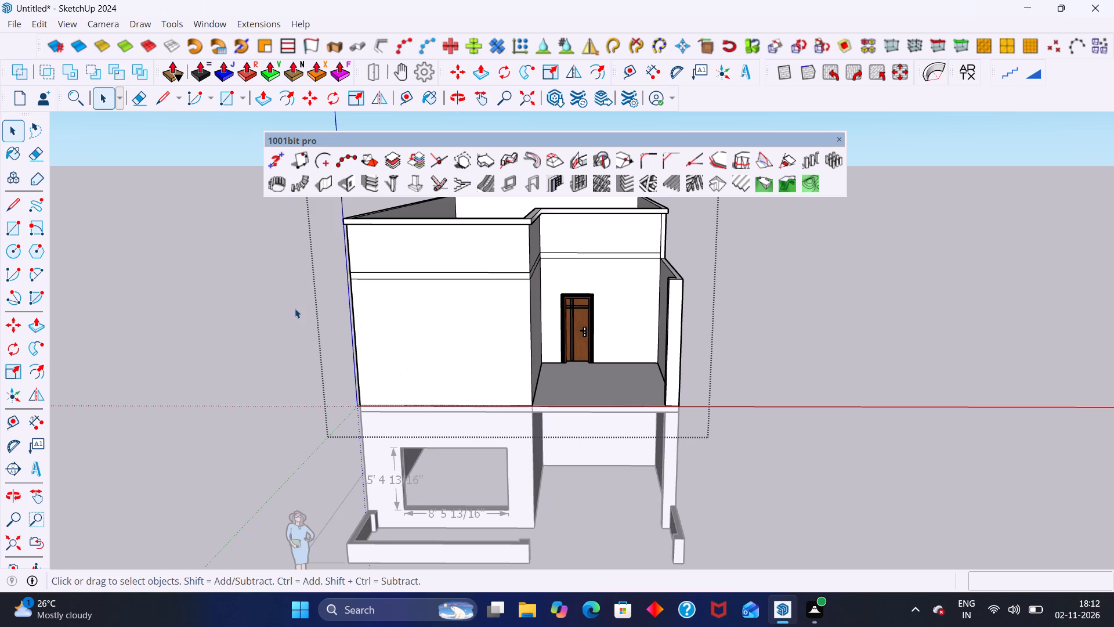
left_click(290, 307)
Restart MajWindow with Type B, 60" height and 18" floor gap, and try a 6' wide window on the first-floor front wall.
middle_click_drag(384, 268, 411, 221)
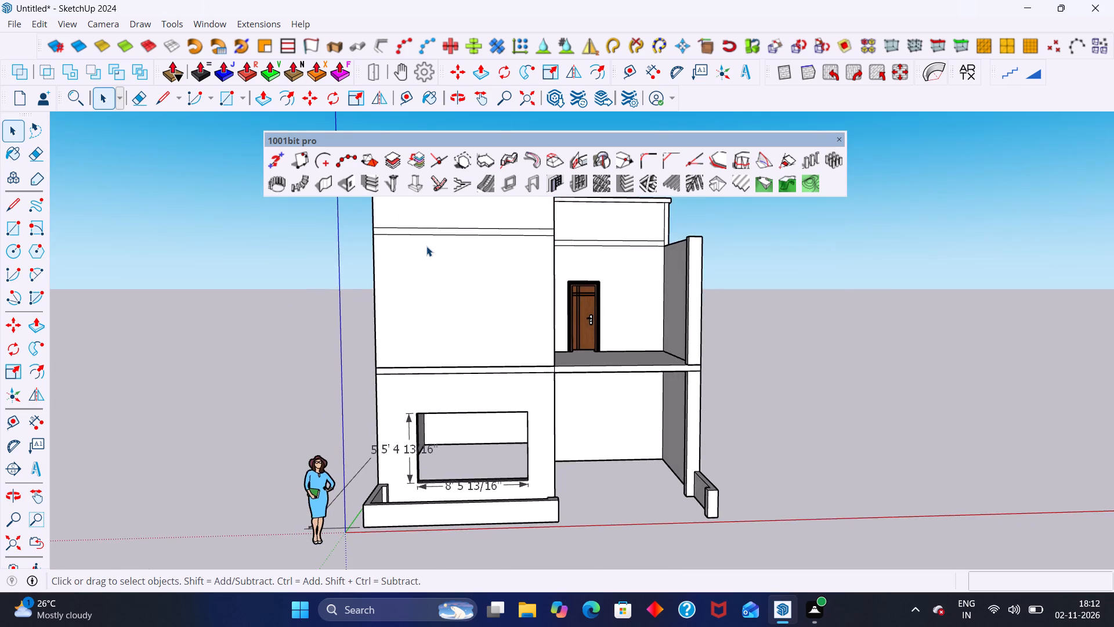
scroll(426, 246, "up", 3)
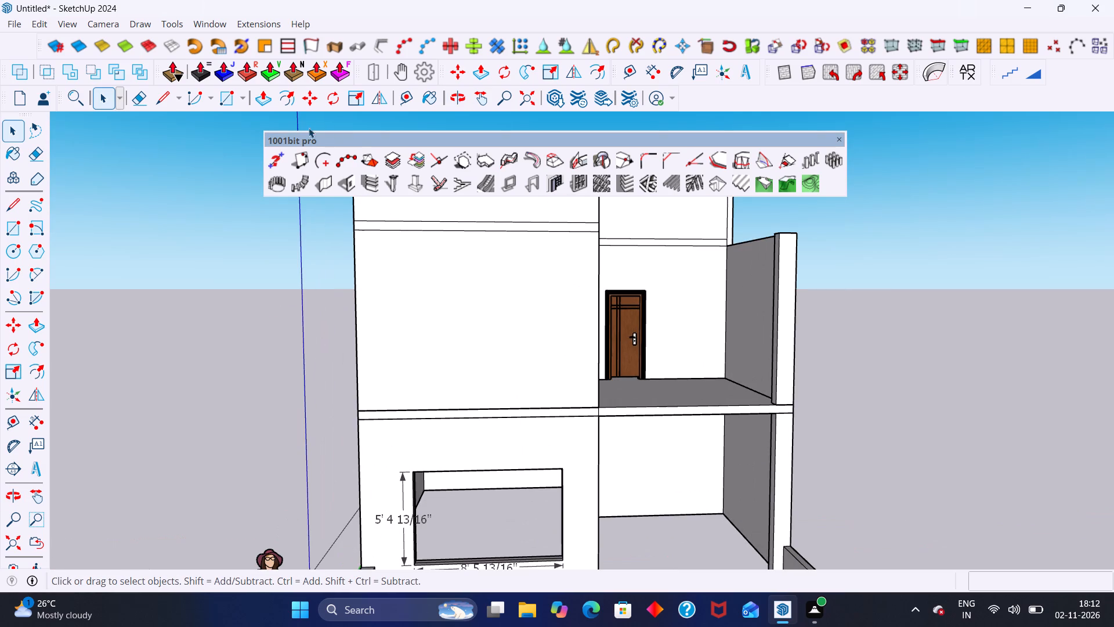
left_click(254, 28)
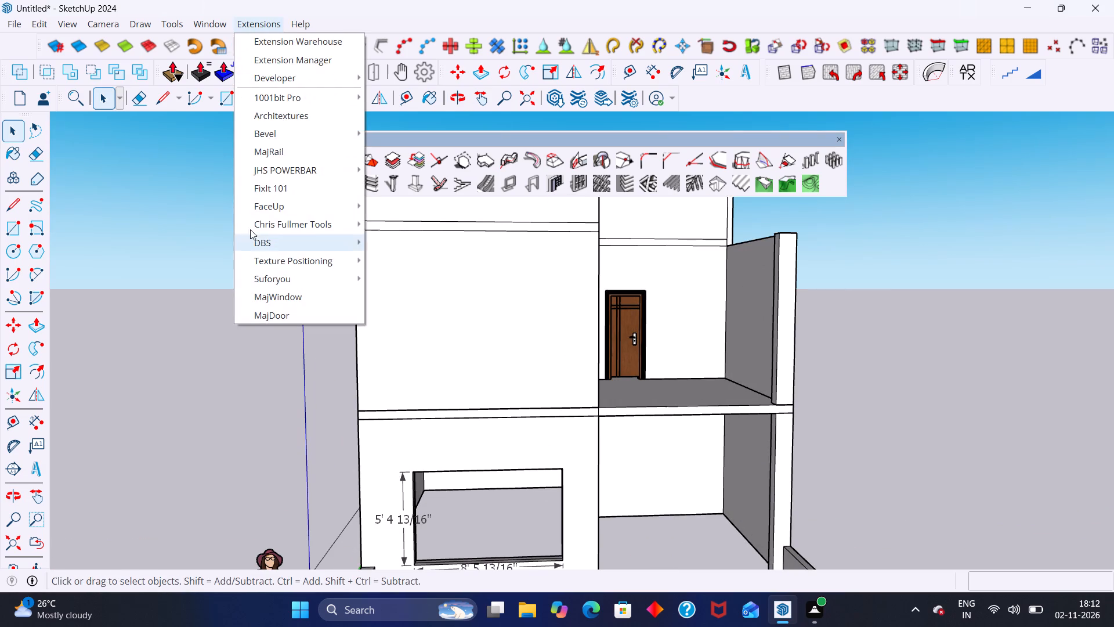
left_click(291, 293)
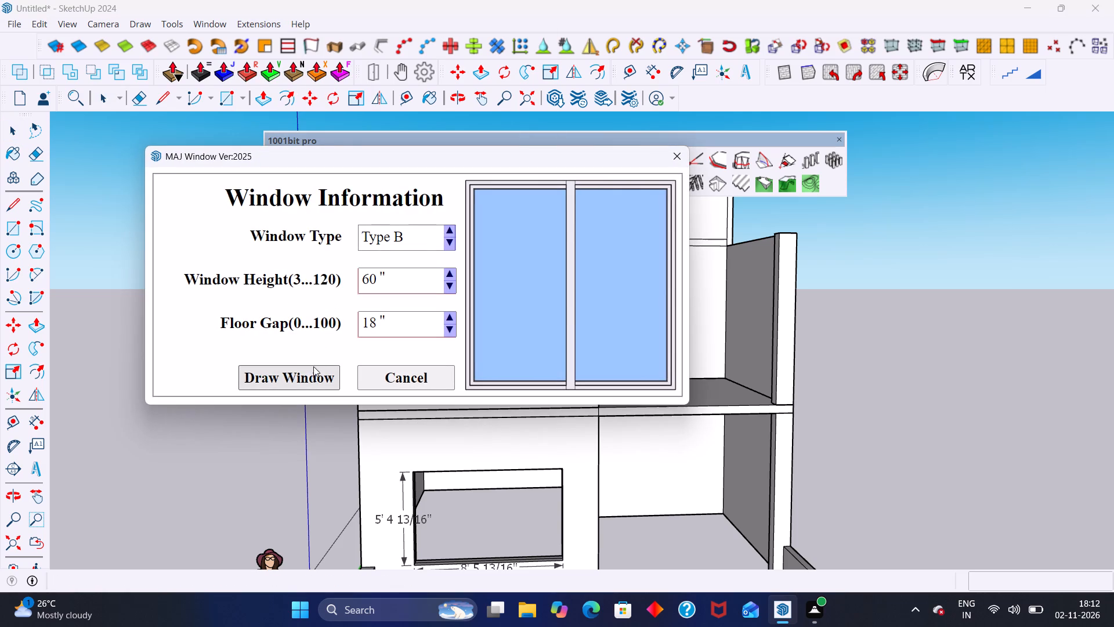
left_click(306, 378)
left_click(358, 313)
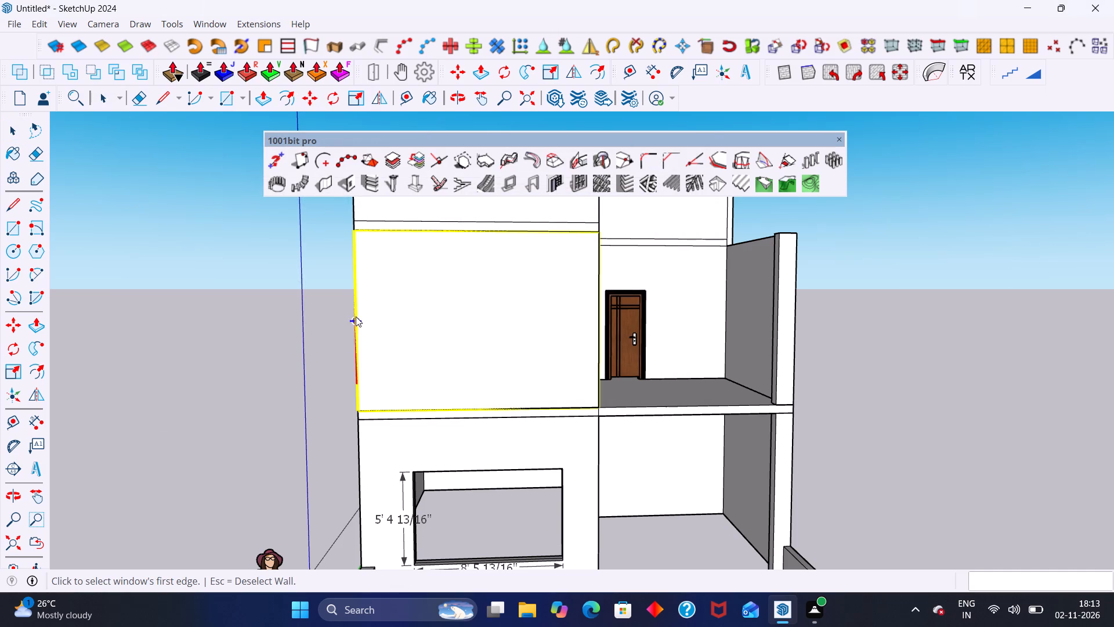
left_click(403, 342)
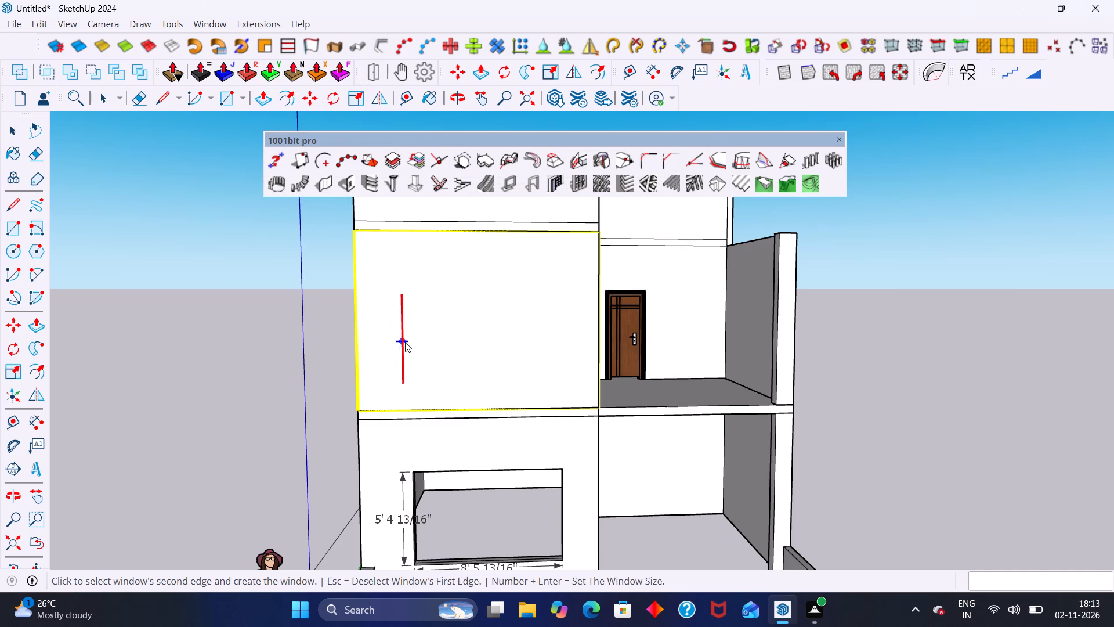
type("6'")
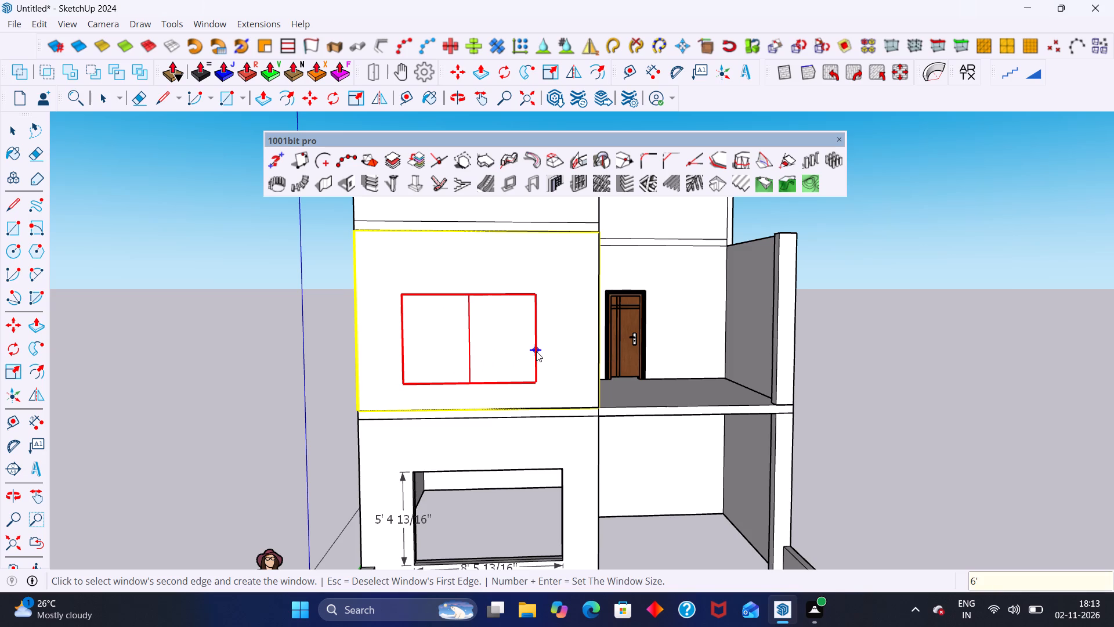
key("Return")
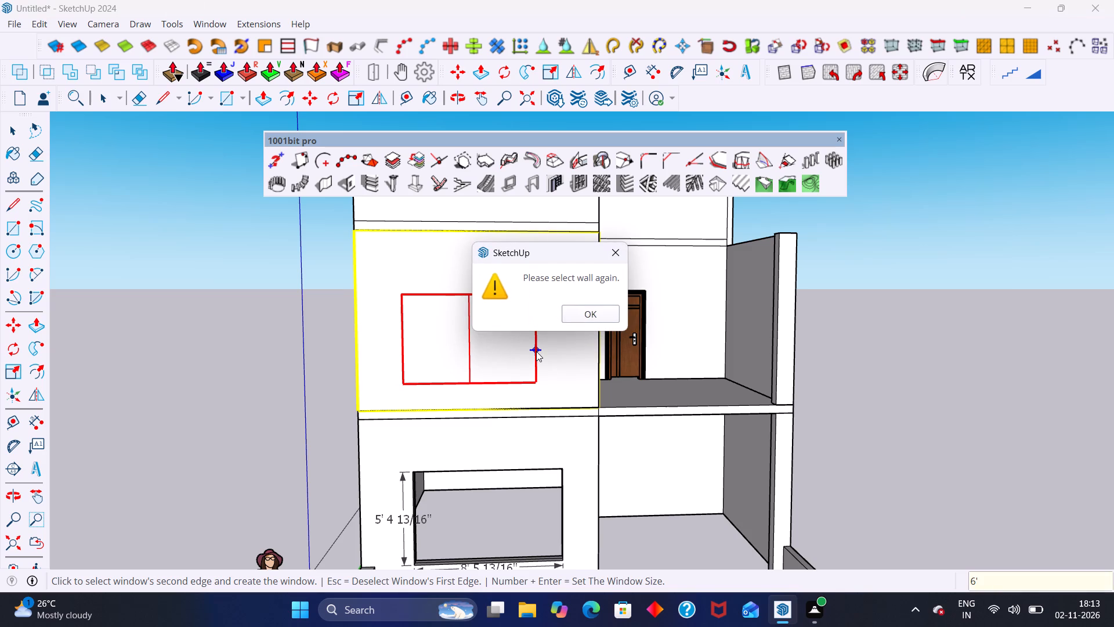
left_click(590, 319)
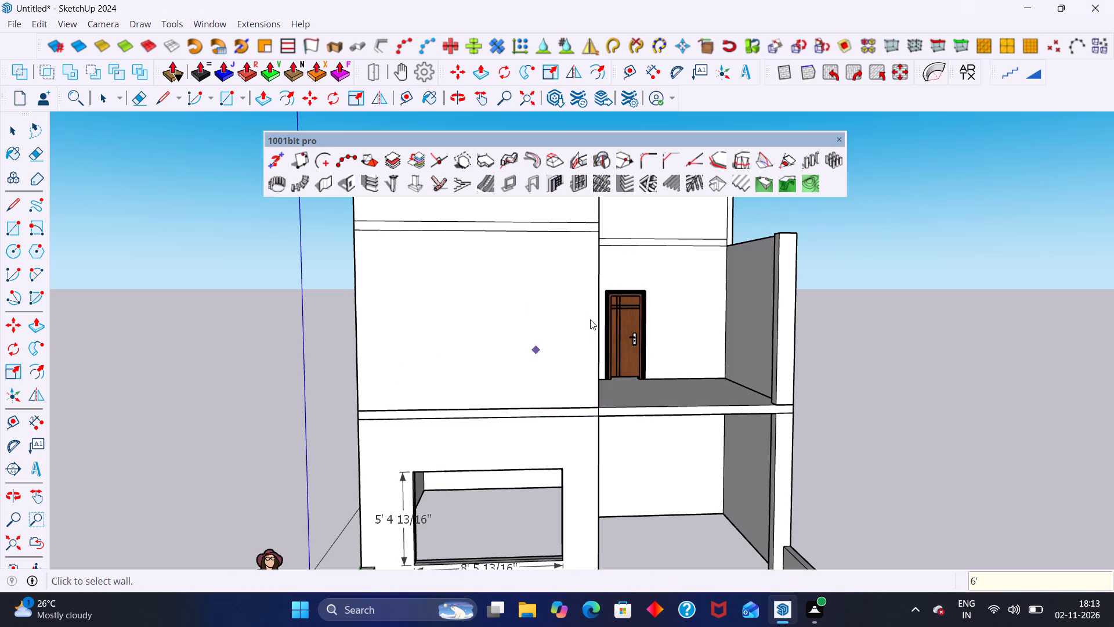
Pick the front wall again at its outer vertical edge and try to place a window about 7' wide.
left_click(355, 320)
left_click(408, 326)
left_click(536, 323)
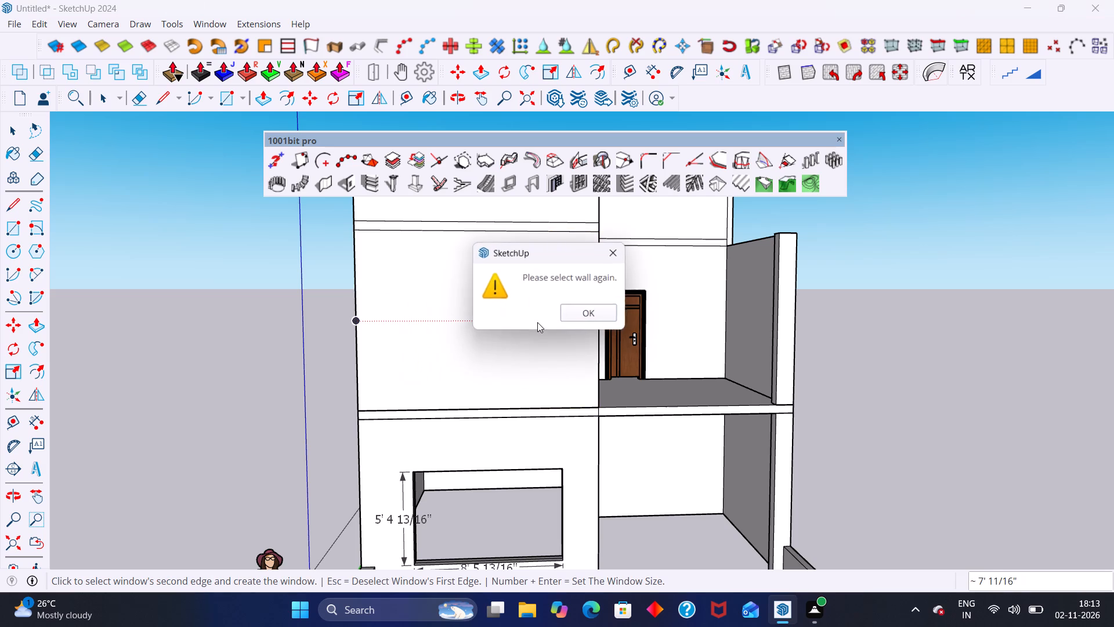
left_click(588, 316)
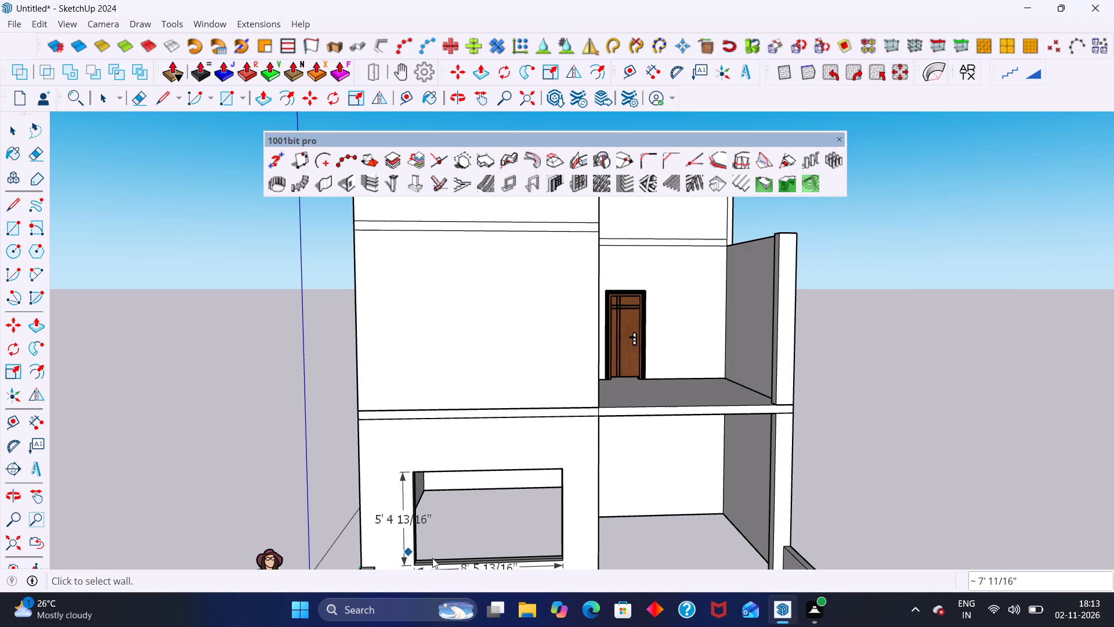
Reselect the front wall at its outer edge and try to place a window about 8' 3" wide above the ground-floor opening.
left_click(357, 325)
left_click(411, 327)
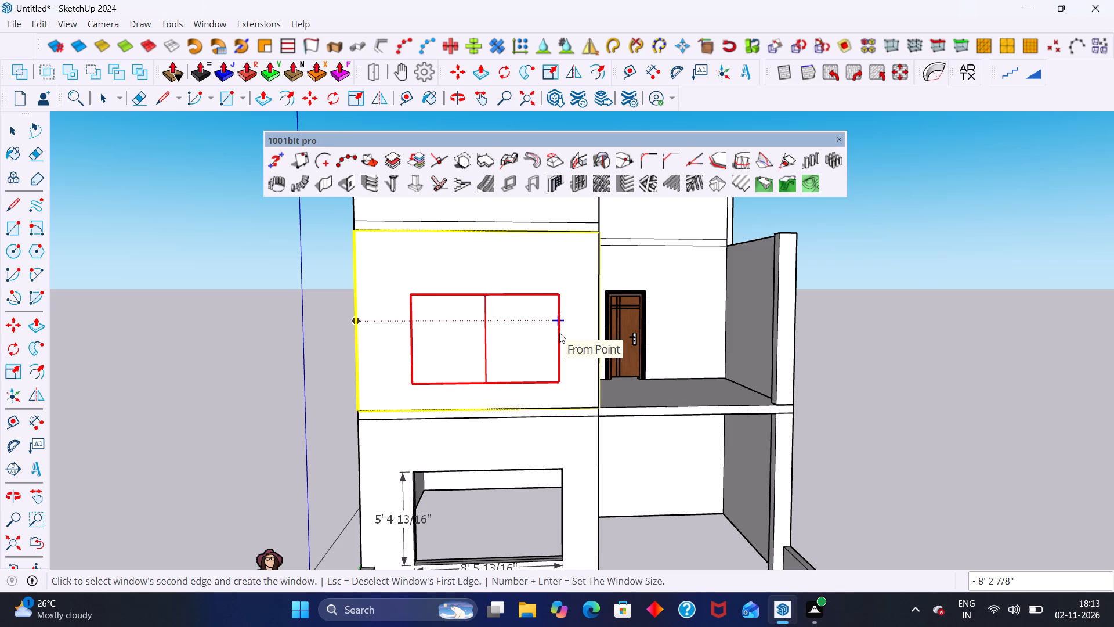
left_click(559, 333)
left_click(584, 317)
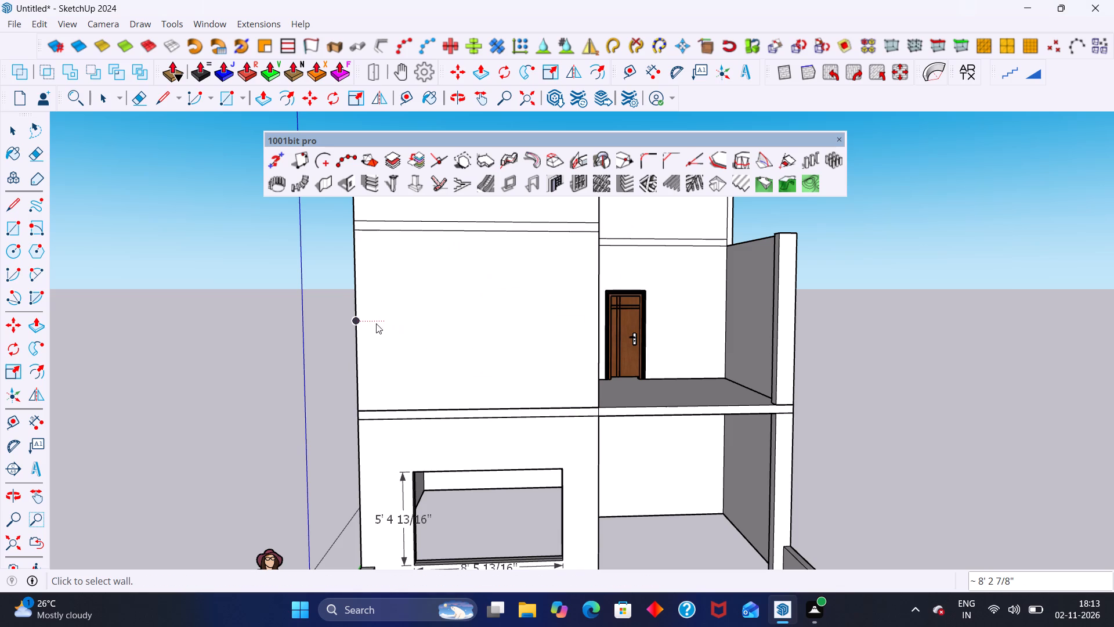
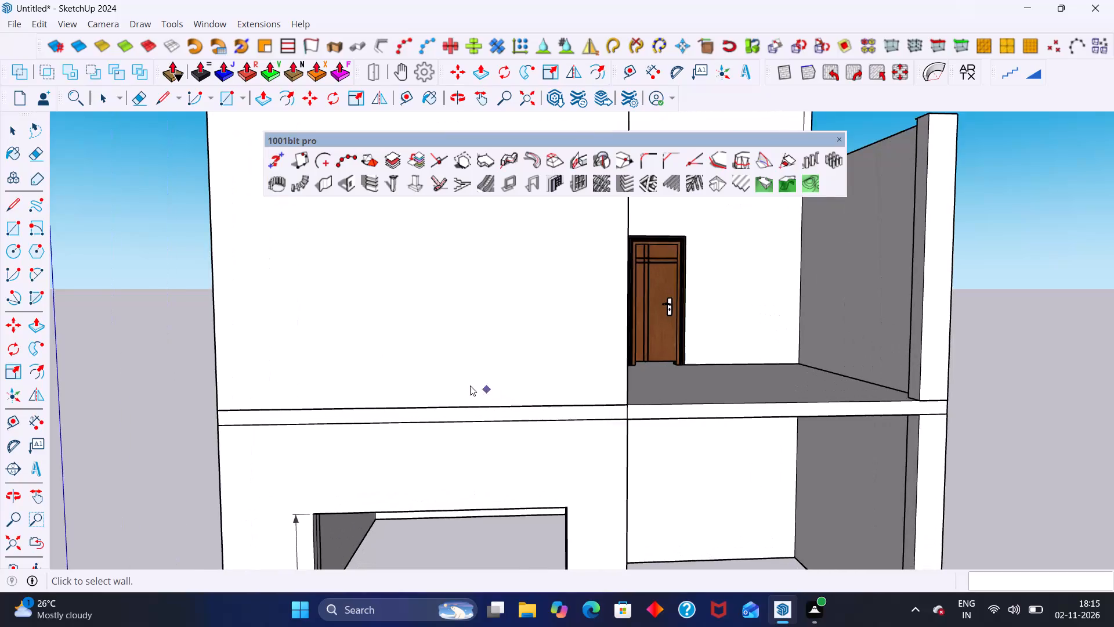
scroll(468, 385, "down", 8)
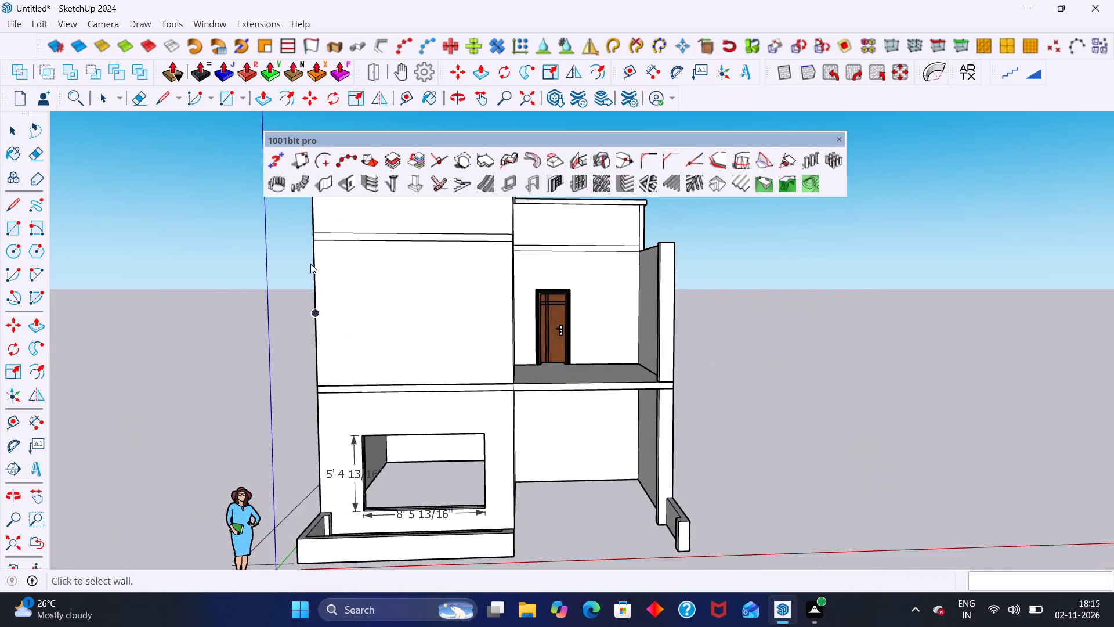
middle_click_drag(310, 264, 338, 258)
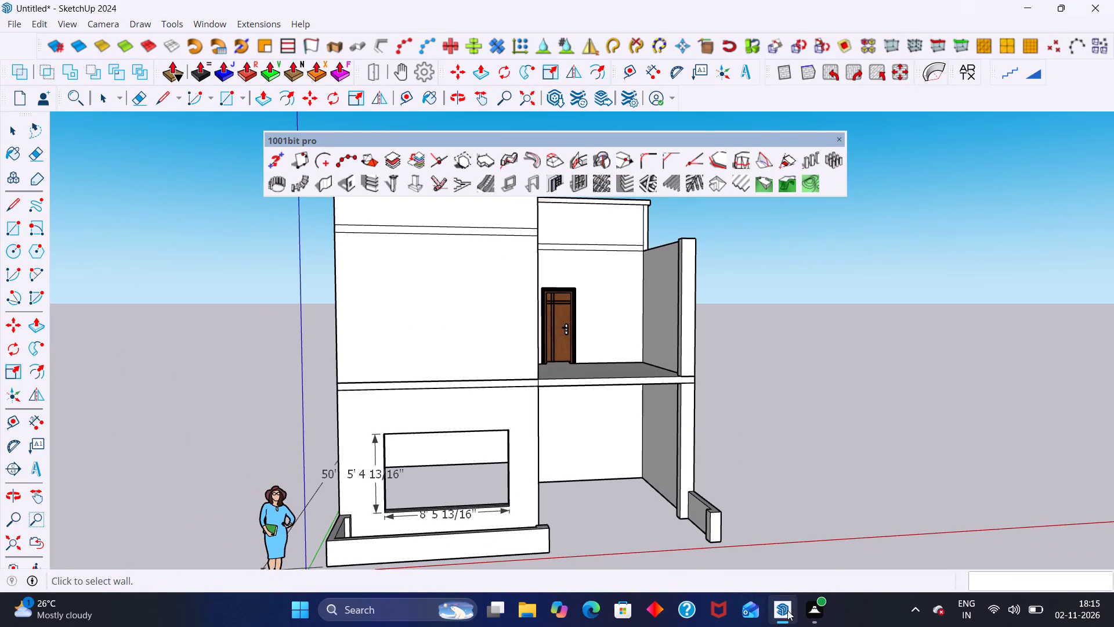
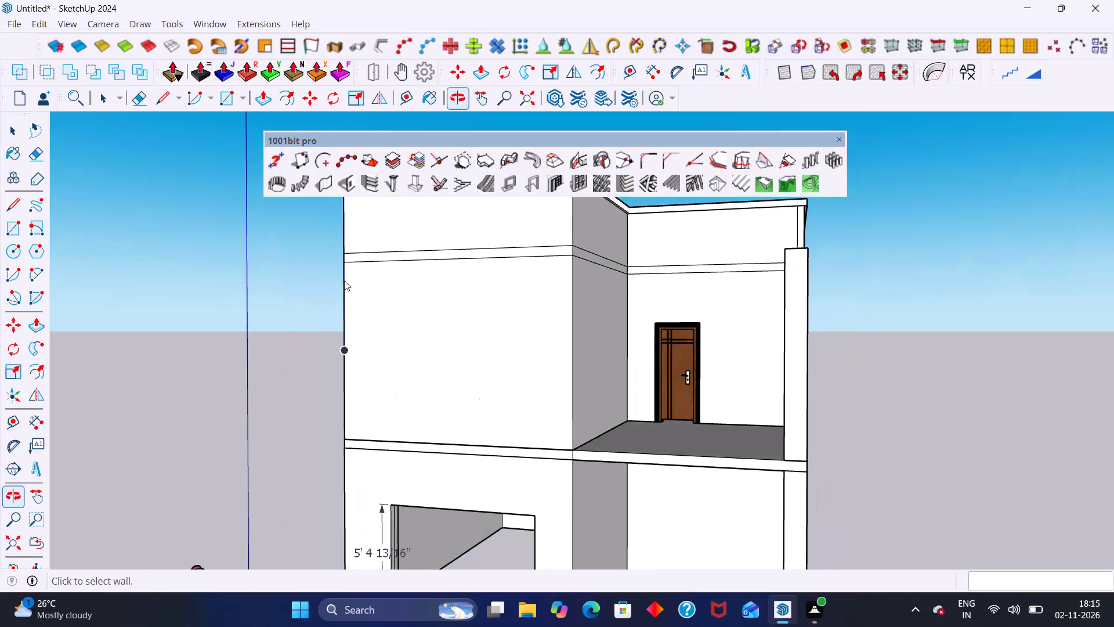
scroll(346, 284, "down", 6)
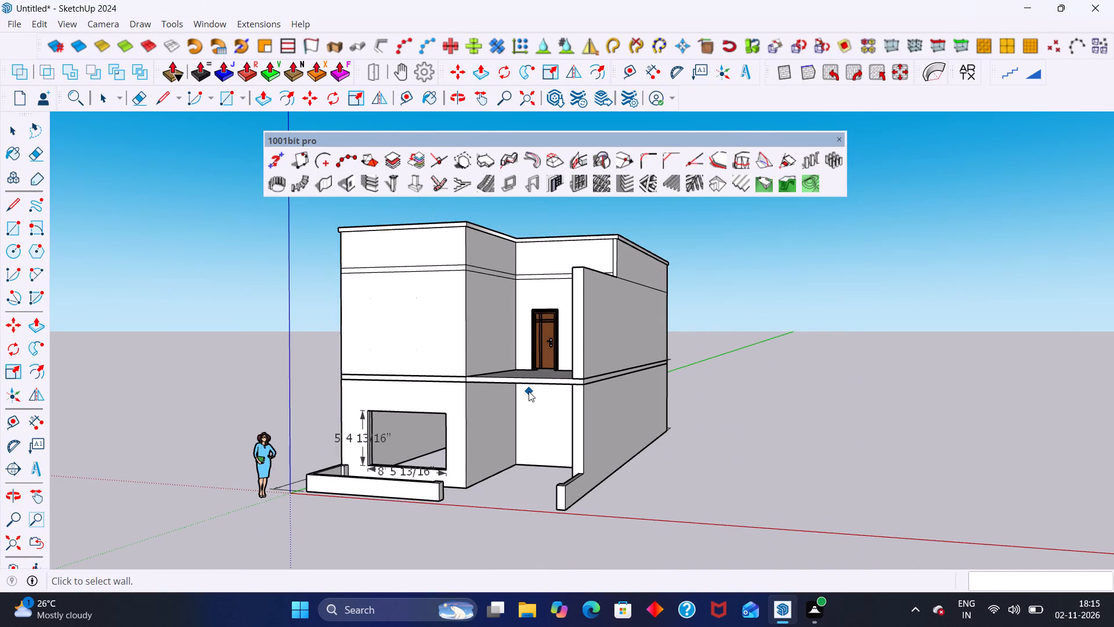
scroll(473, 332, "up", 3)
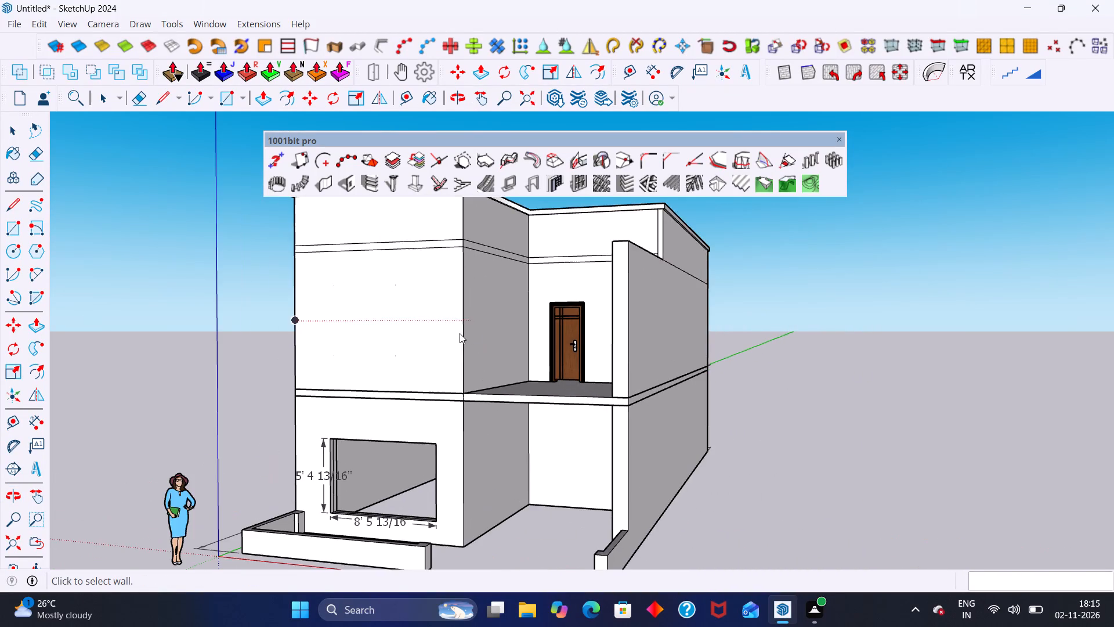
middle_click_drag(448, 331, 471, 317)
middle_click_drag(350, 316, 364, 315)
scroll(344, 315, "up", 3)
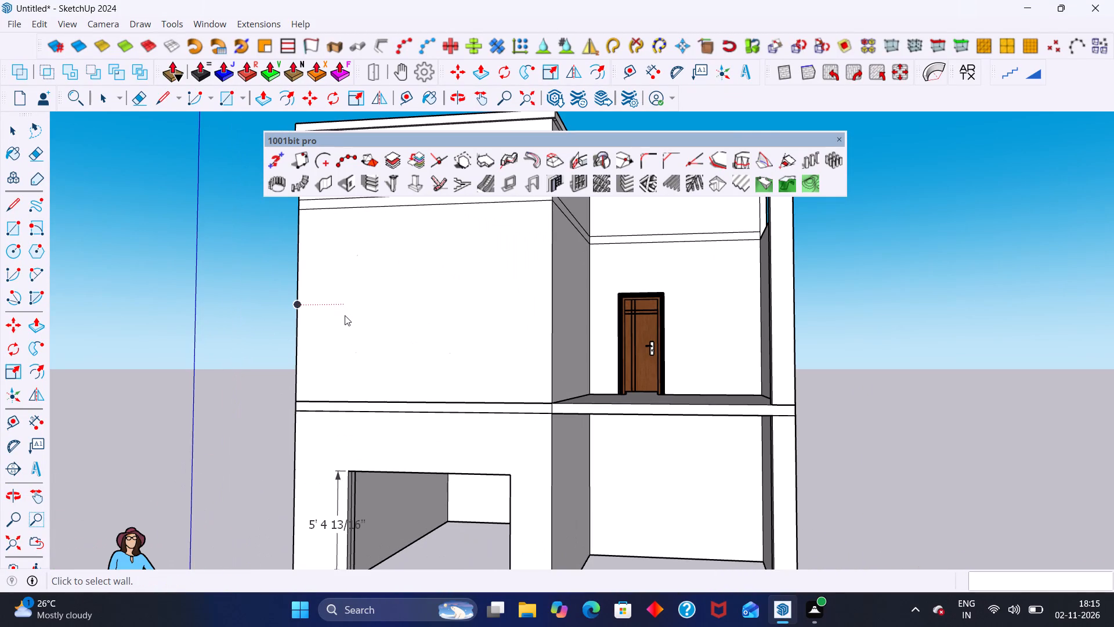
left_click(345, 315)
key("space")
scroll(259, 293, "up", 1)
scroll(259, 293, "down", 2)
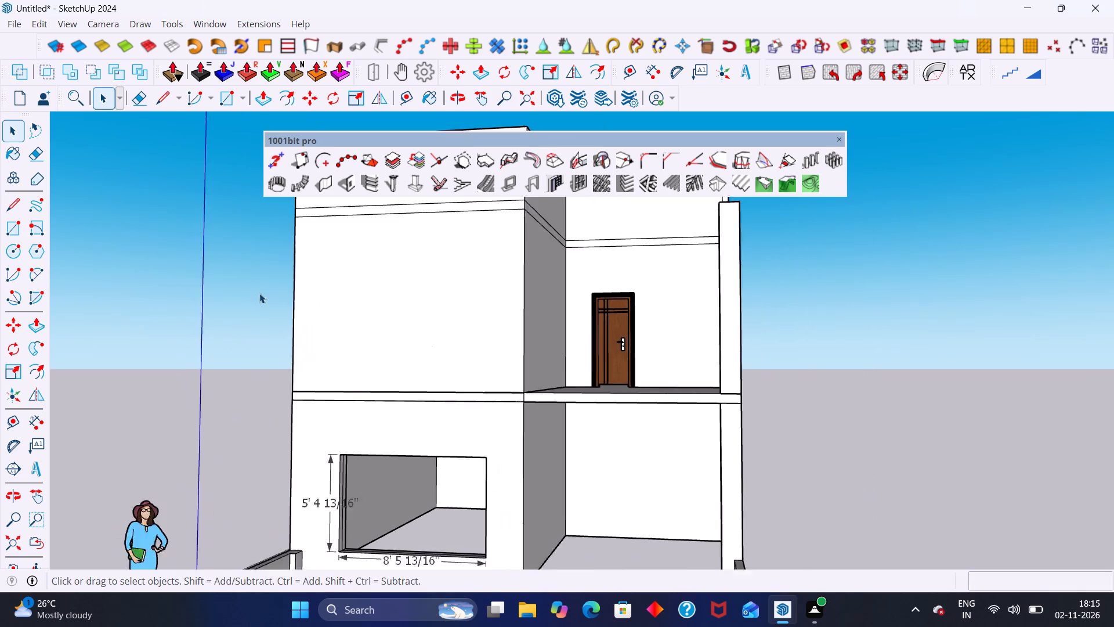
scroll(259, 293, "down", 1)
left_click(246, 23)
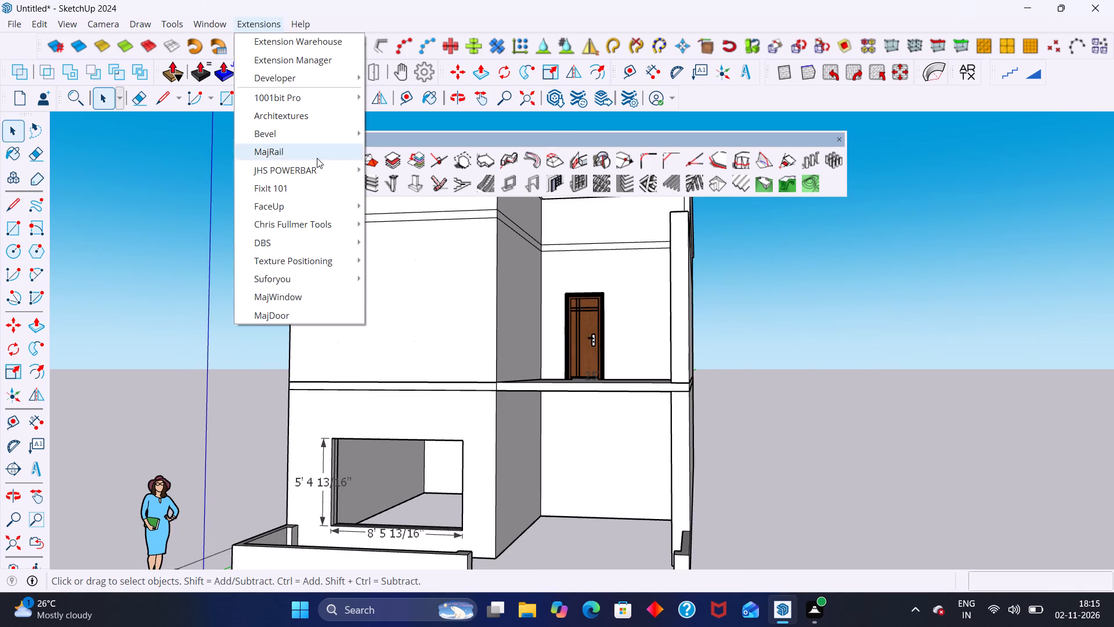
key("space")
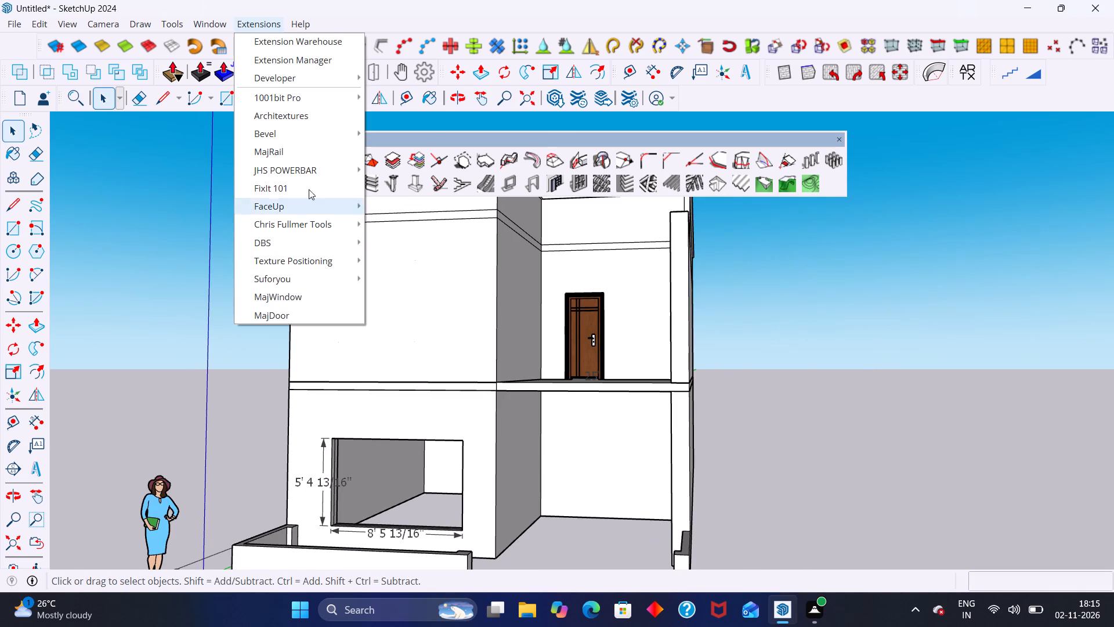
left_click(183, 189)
Turn on the back edges display to reveal the leftover window outline inside the first floor's front wall.
key("k")
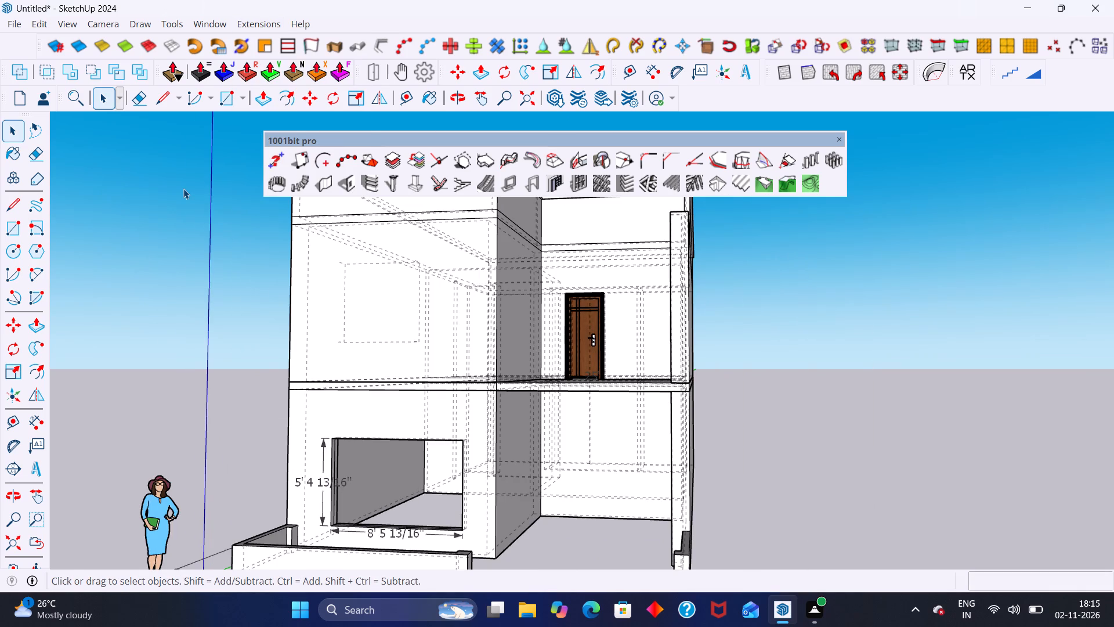
middle_click_drag(218, 192, 271, 240)
scroll(404, 334, "up", 1)
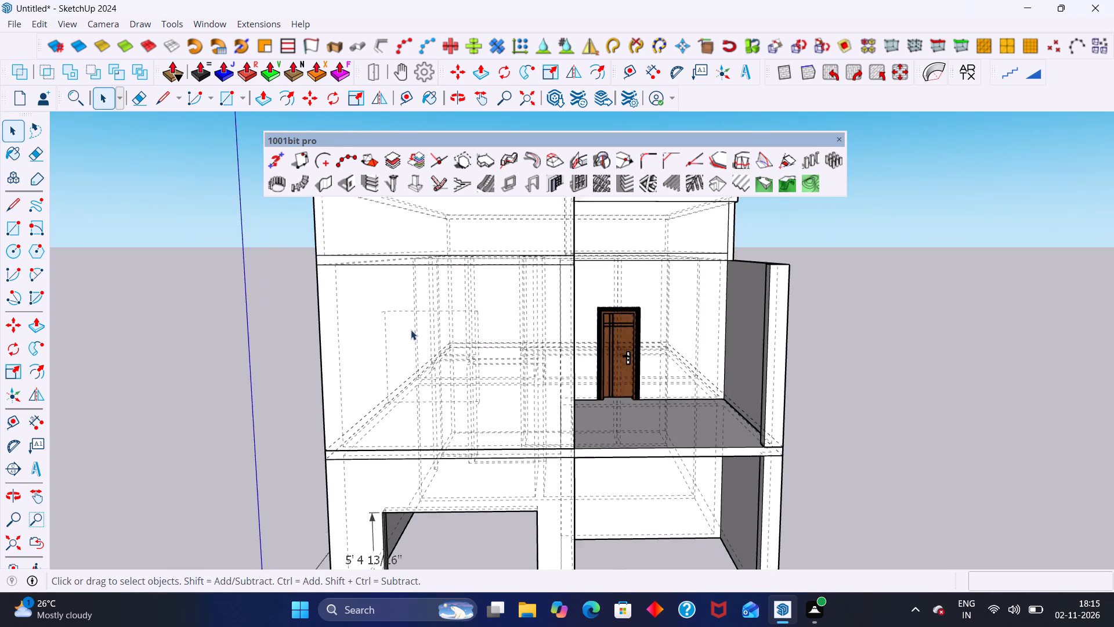
scroll(411, 330, "up", 1)
middle_click_drag(411, 330, 409, 299)
scroll(389, 278, "up", 10)
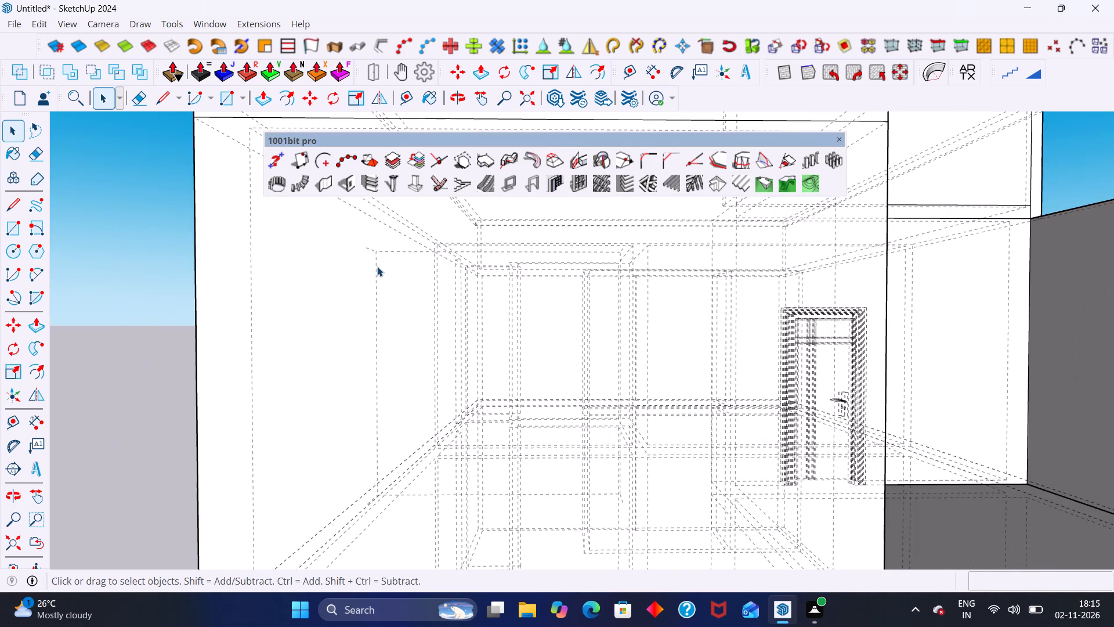
scroll(377, 266, "up", 4)
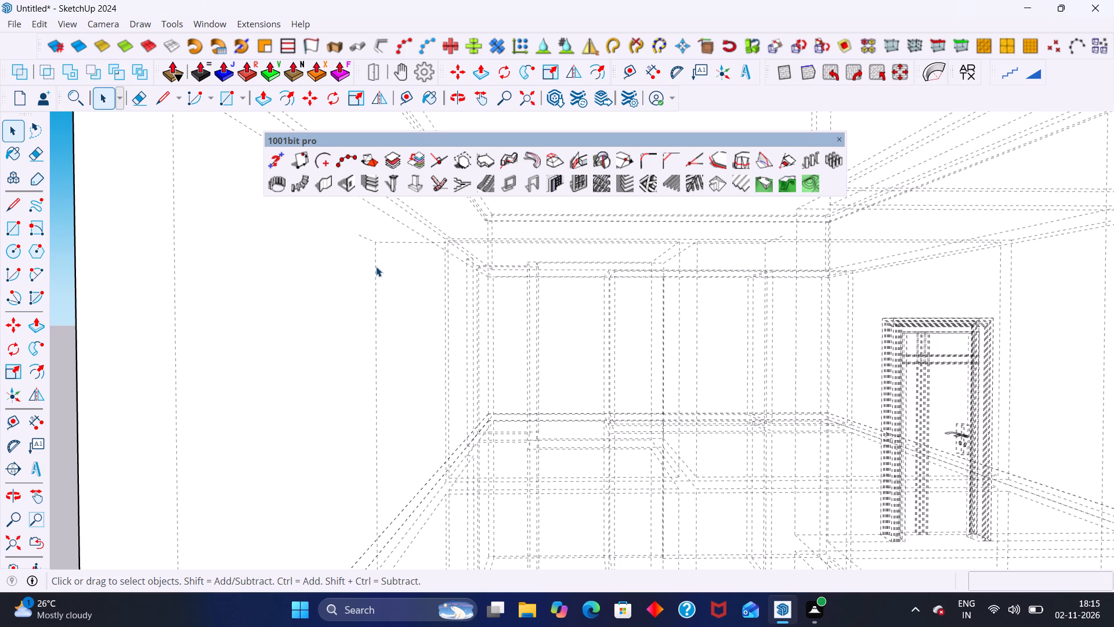
scroll(385, 254, "down", 13)
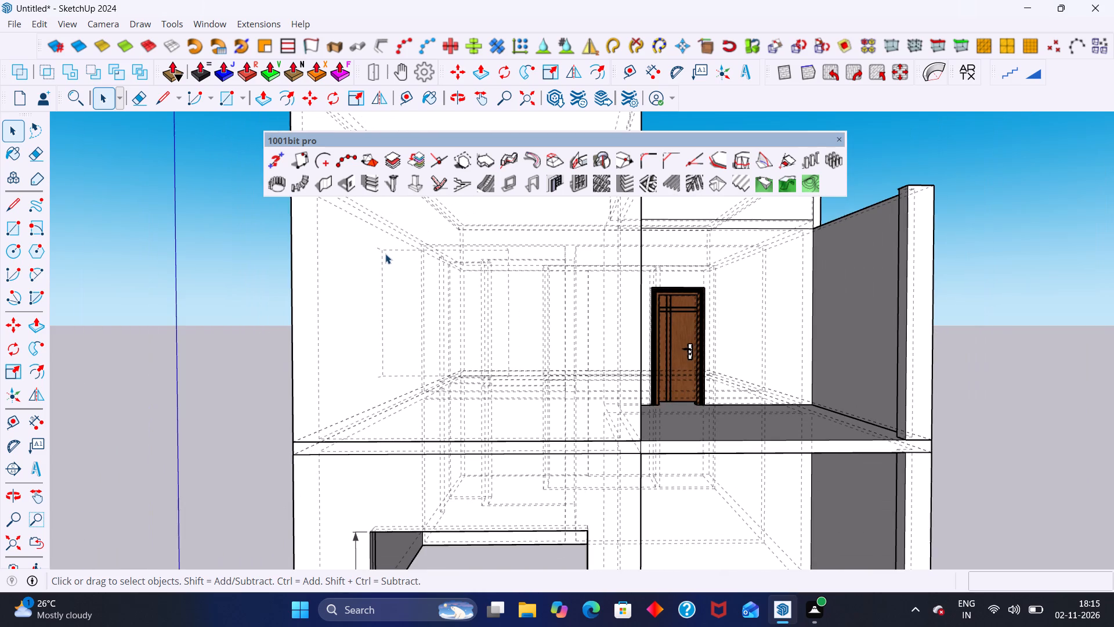
Open the first-floor group for editing and delete the left and top edges of the leftover window outline, including the short upper-left edge.
left_click(403, 255)
double_click(397, 275)
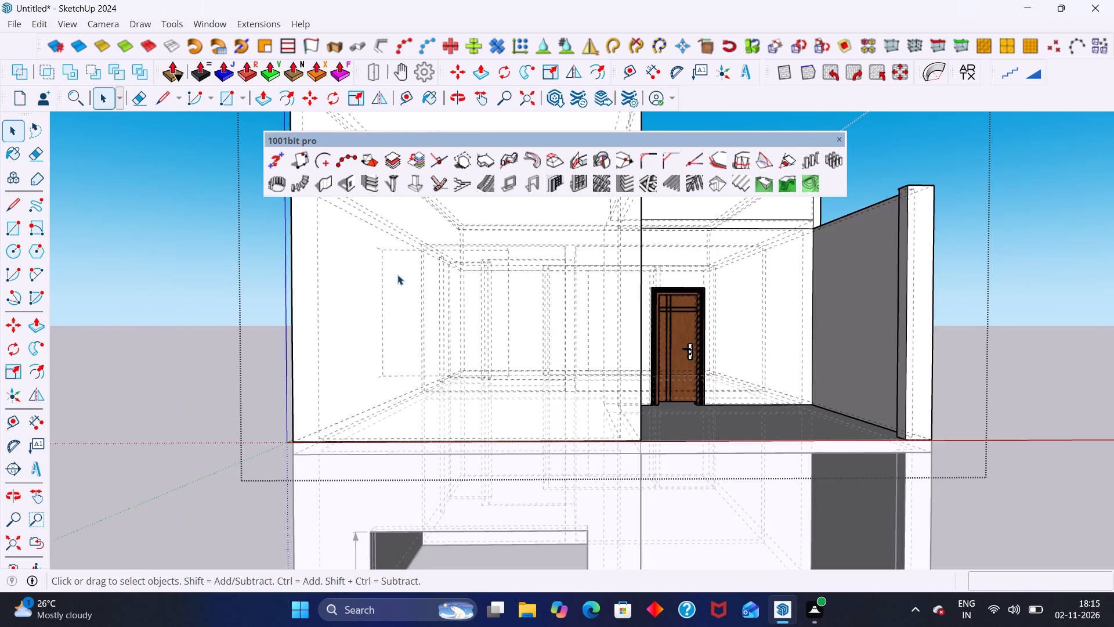
scroll(392, 276, "up", 6)
left_click(374, 281)
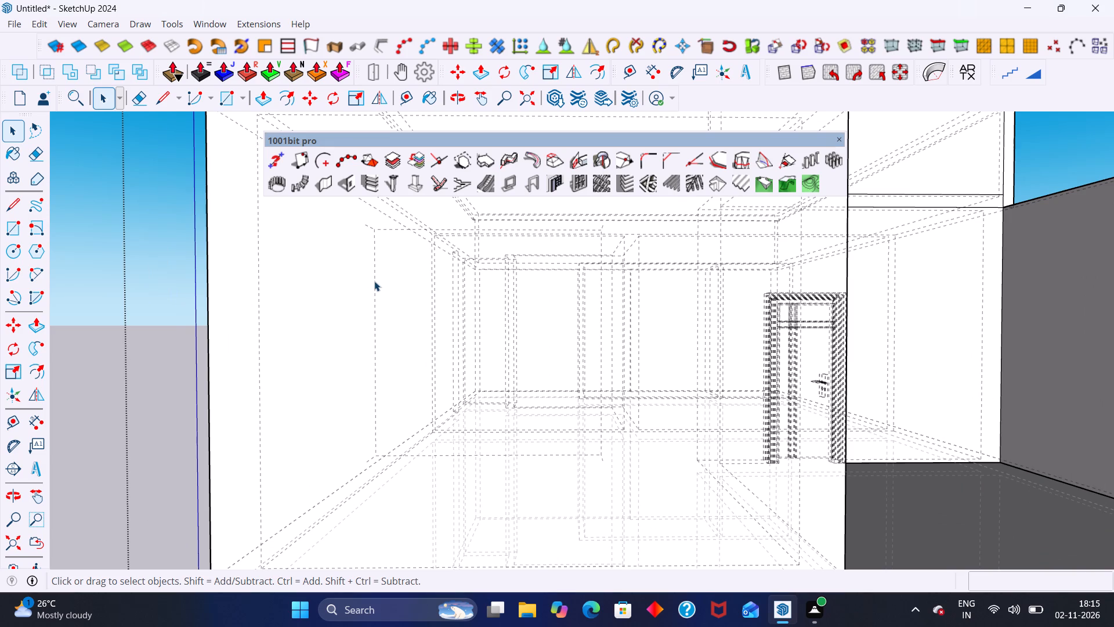
key("Delete")
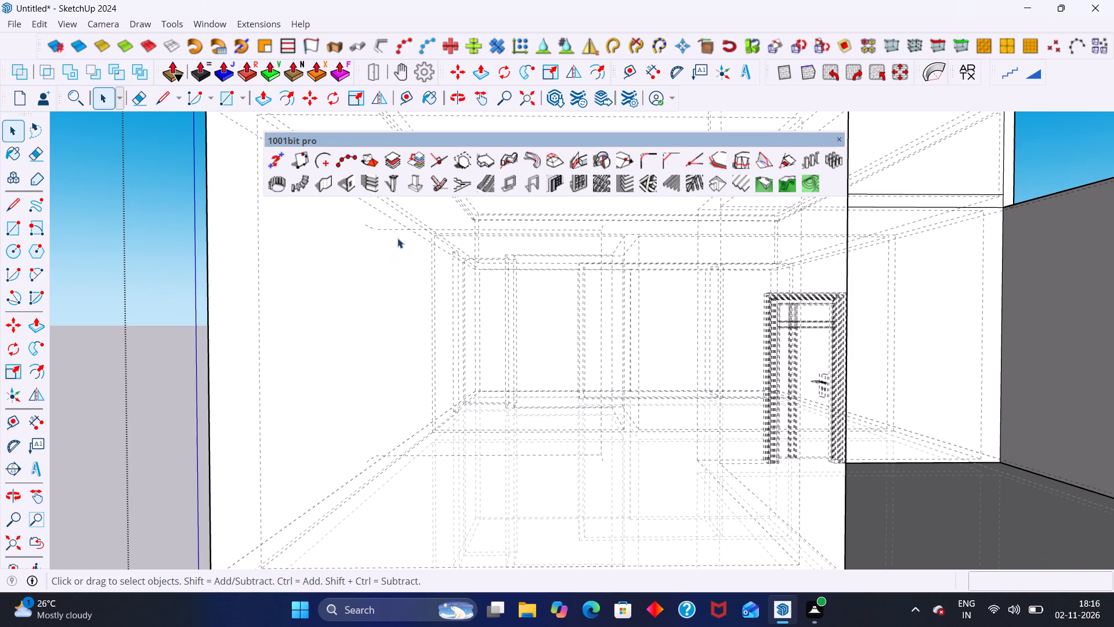
left_click(400, 230)
key("Delete")
left_click(368, 225)
key("Delete")
Delete the leftover window outline's bottom edge and the short depth edge at its lower-left corner.
scroll(368, 450, "up", 3)
middle_click_drag(368, 450, 360, 423)
scroll(360, 423, "up", 1)
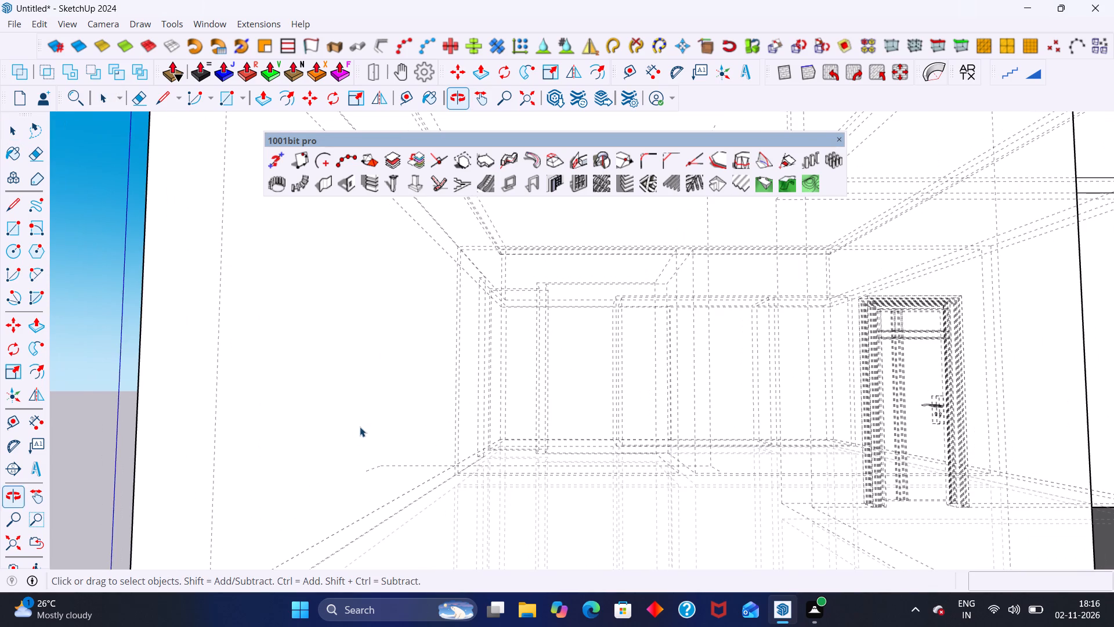
left_click(375, 469)
key("Delete")
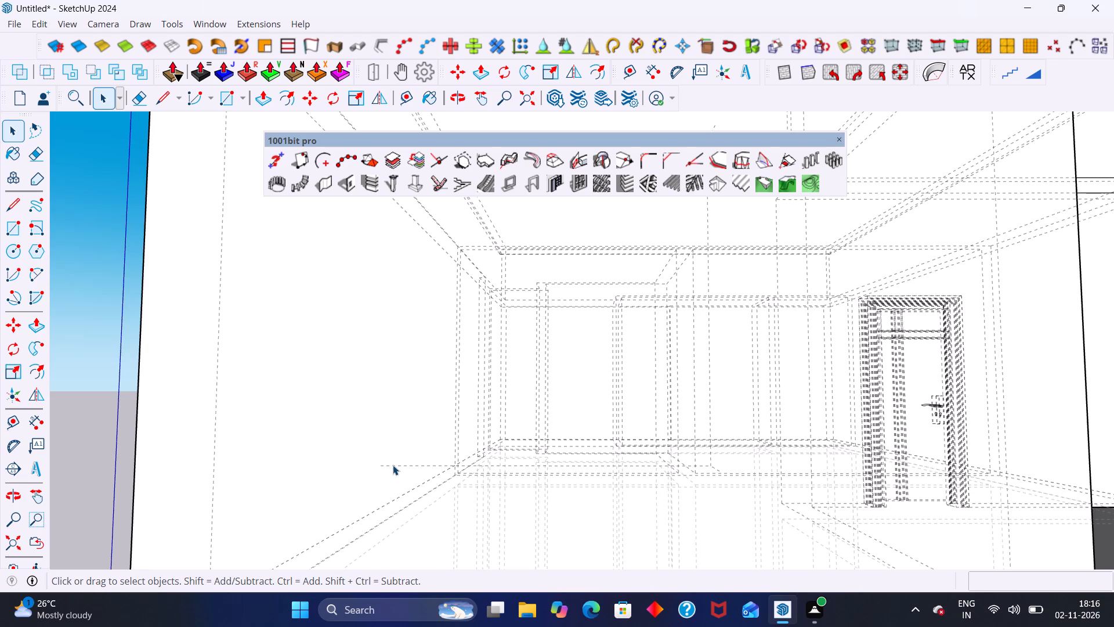
left_click(393, 465)
key("Delete")
Delete the remaining right-side edges of the leftover window outline, including its last short stray edge in the front wall.
middle_click_drag(568, 489, 723, 485)
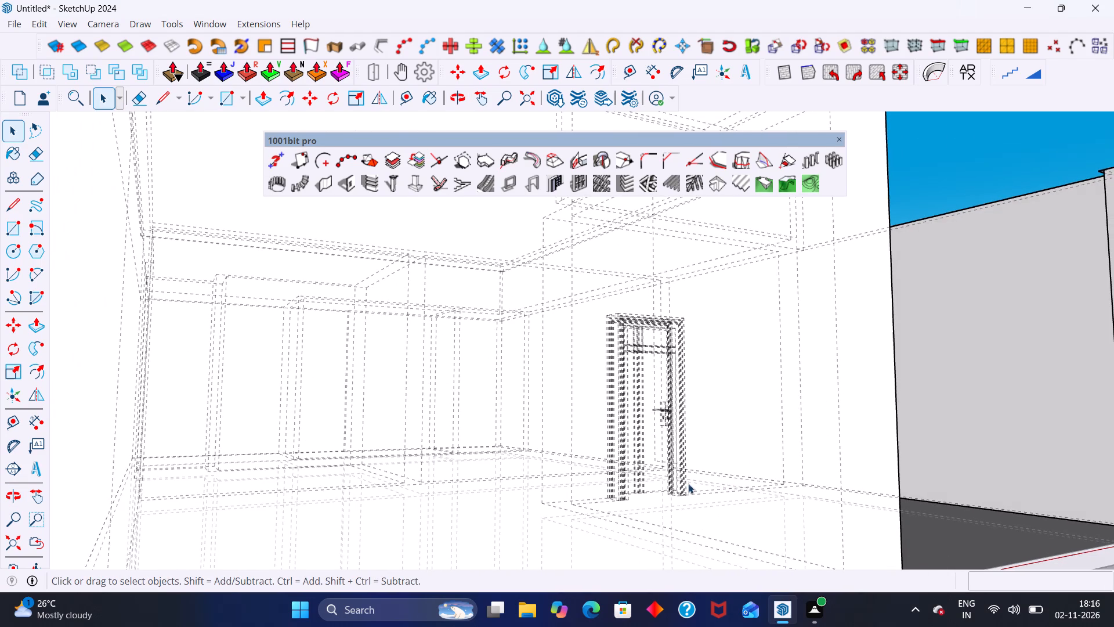
left_click(668, 463)
key("Delete")
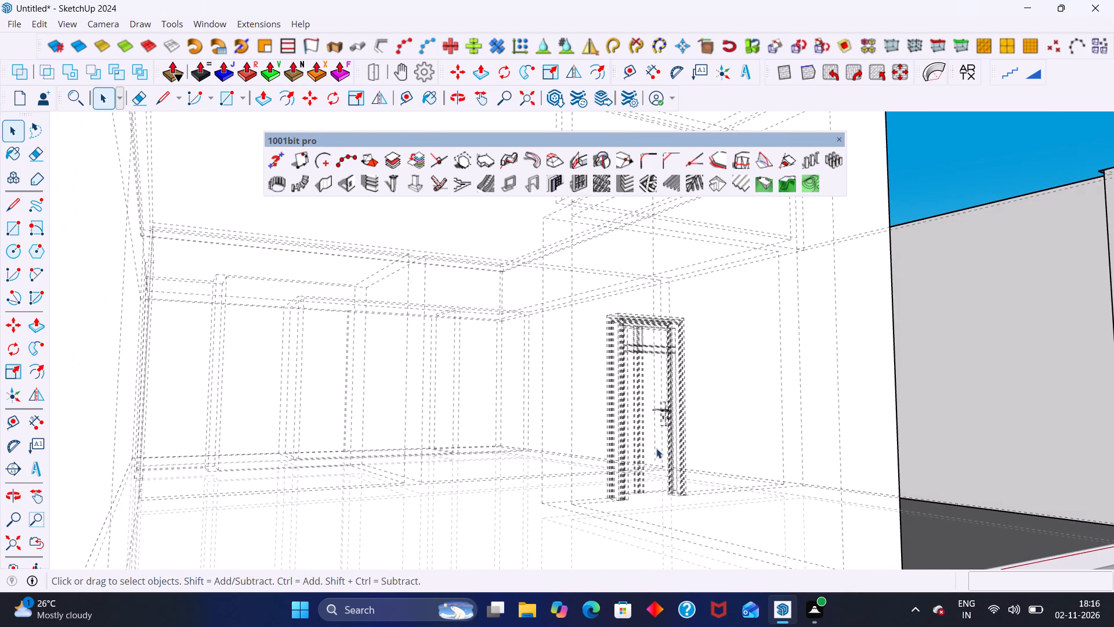
left_click(656, 448)
key("Delete")
middle_click_drag(656, 447, 632, 518)
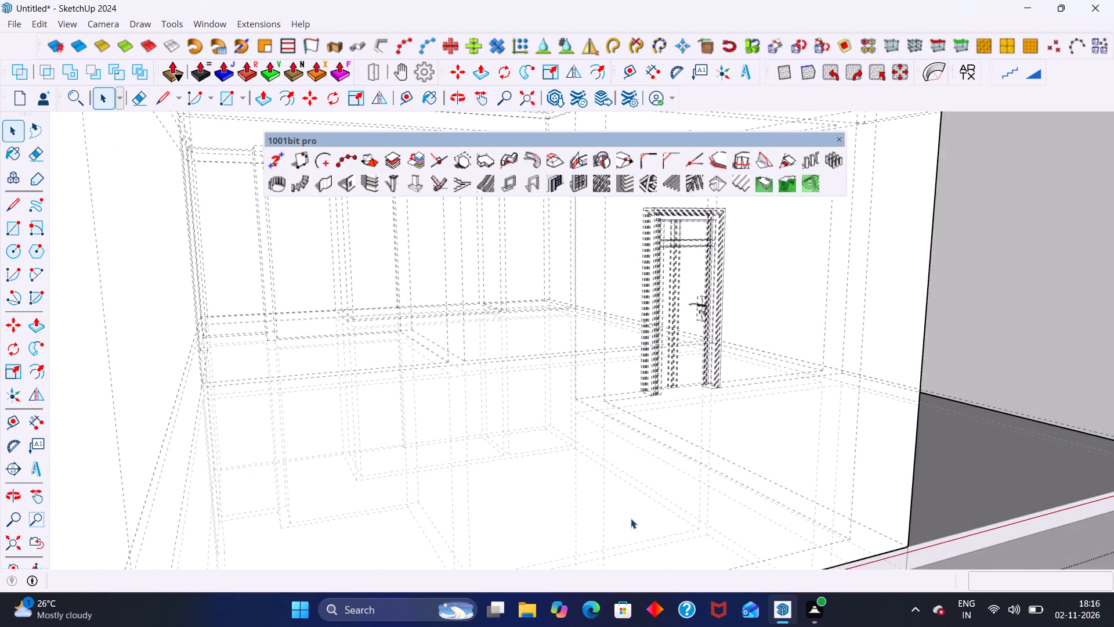
scroll(626, 518, "down", 9)
middle_click_drag(635, 481, 445, 417)
scroll(462, 334, "up", 3)
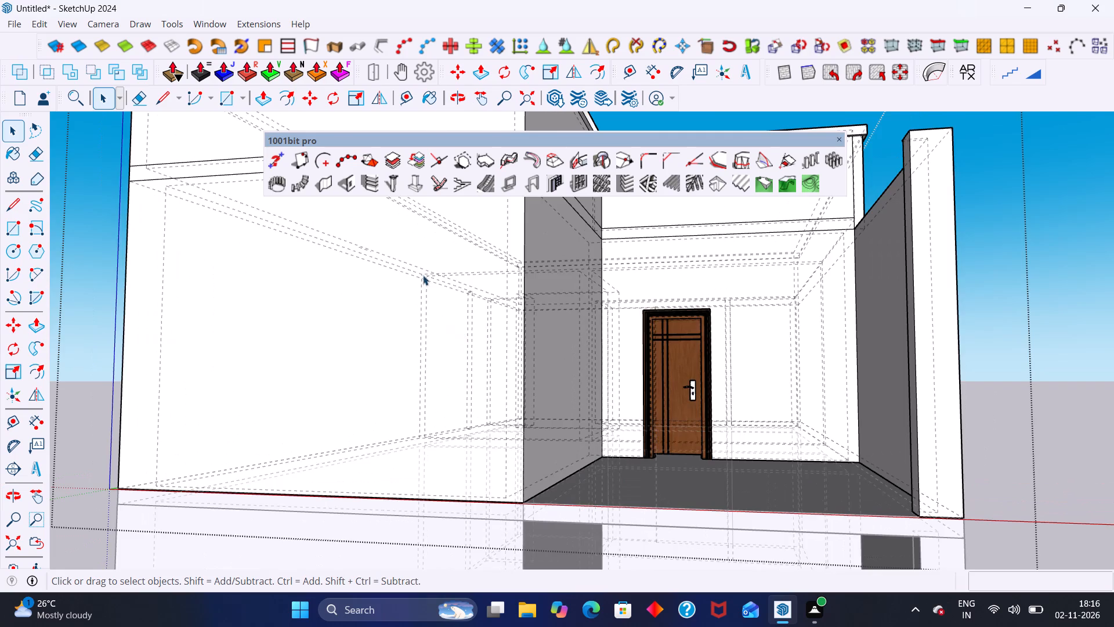
scroll(423, 275, "up", 2)
middle_click_drag(428, 258, 518, 319)
scroll(467, 344, "up", 7)
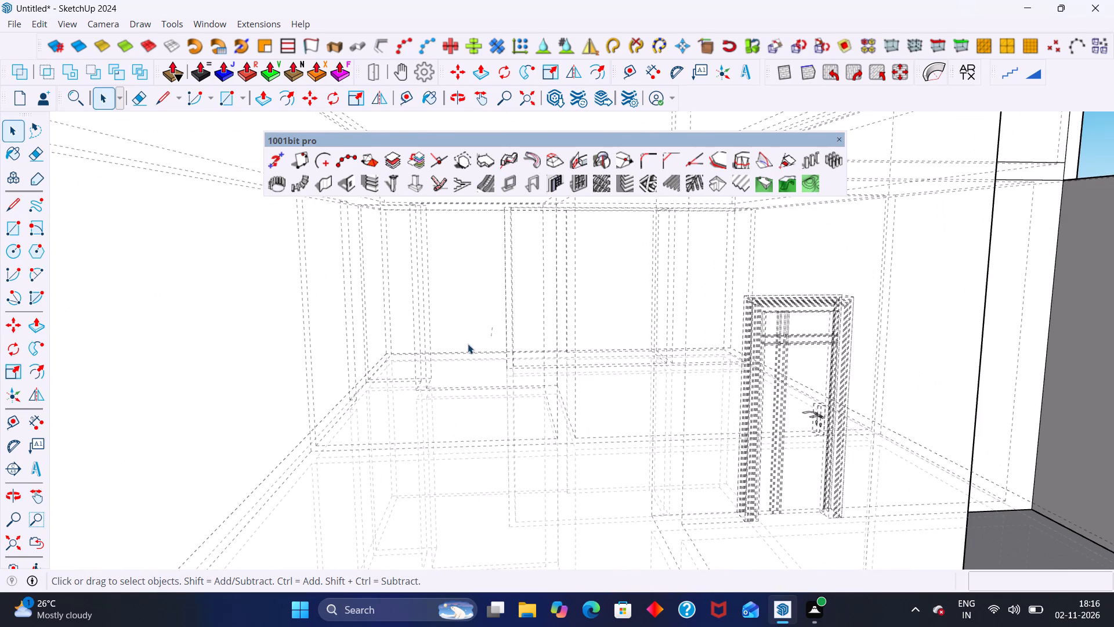
left_click(490, 334)
key("Delete")
Turn off the back edges display with the whole house in view.
scroll(491, 338, "down", 7)
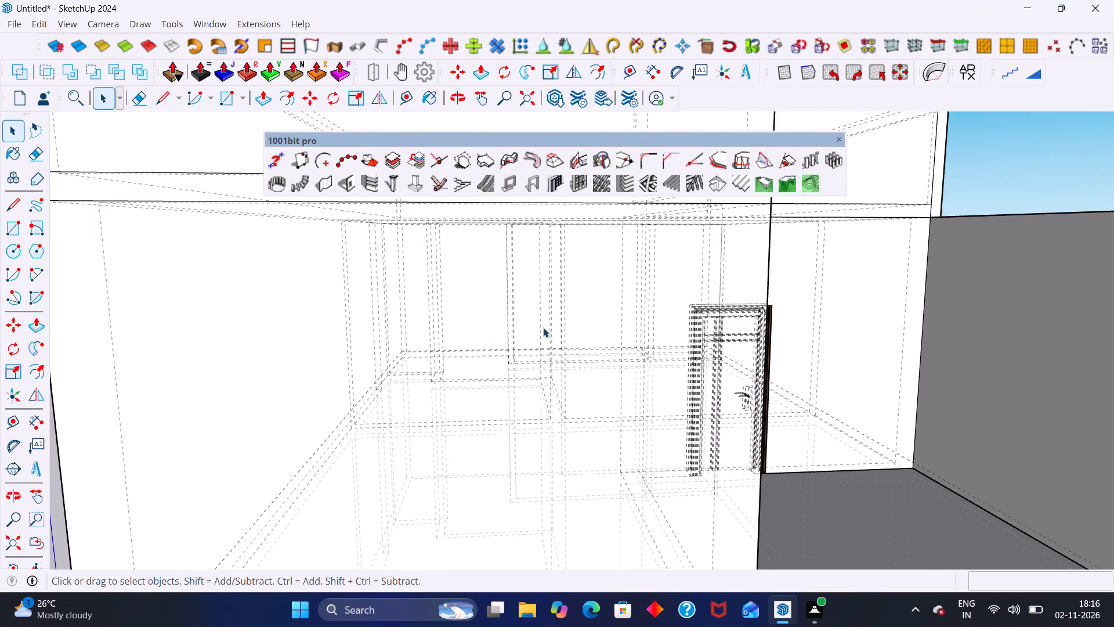
scroll(543, 327, "down", 17)
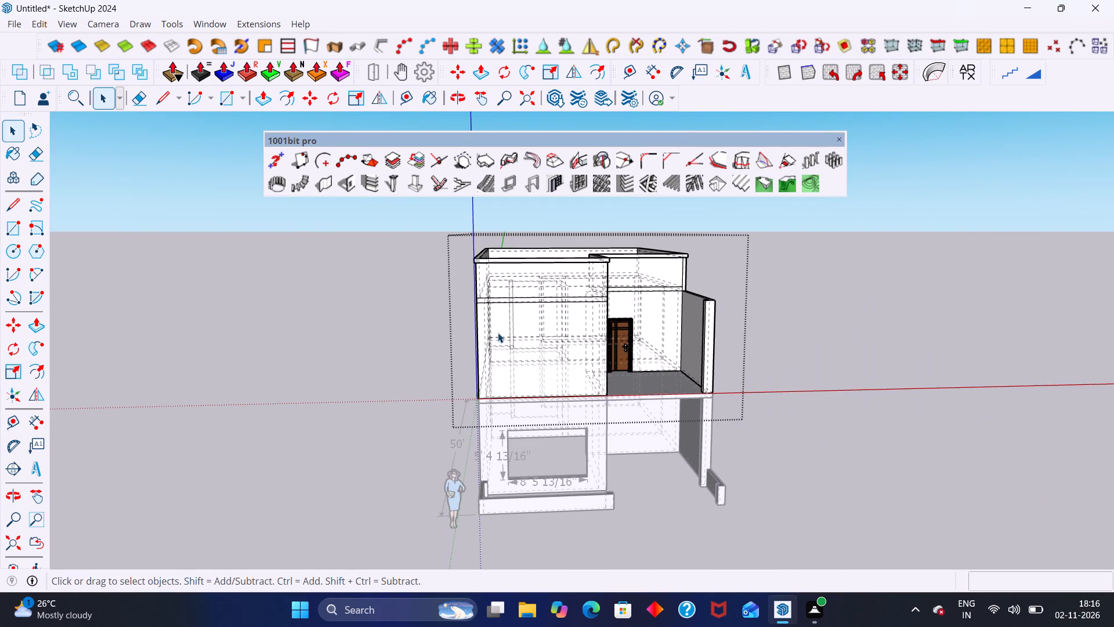
key("k")
middle_click_drag(493, 332, 478, 301)
middle_click(476, 306)
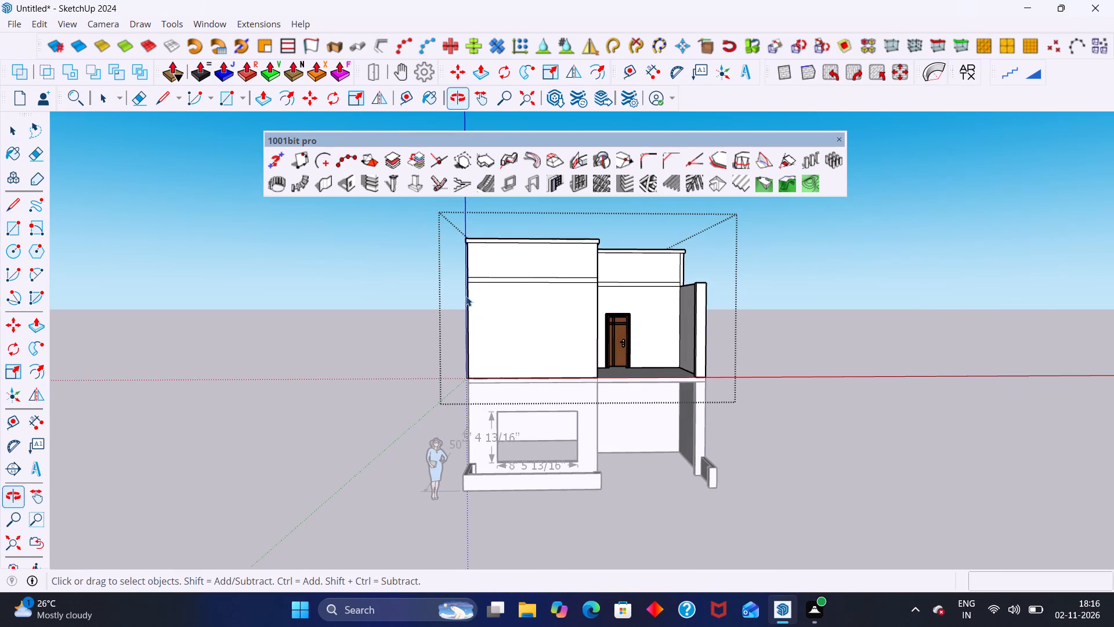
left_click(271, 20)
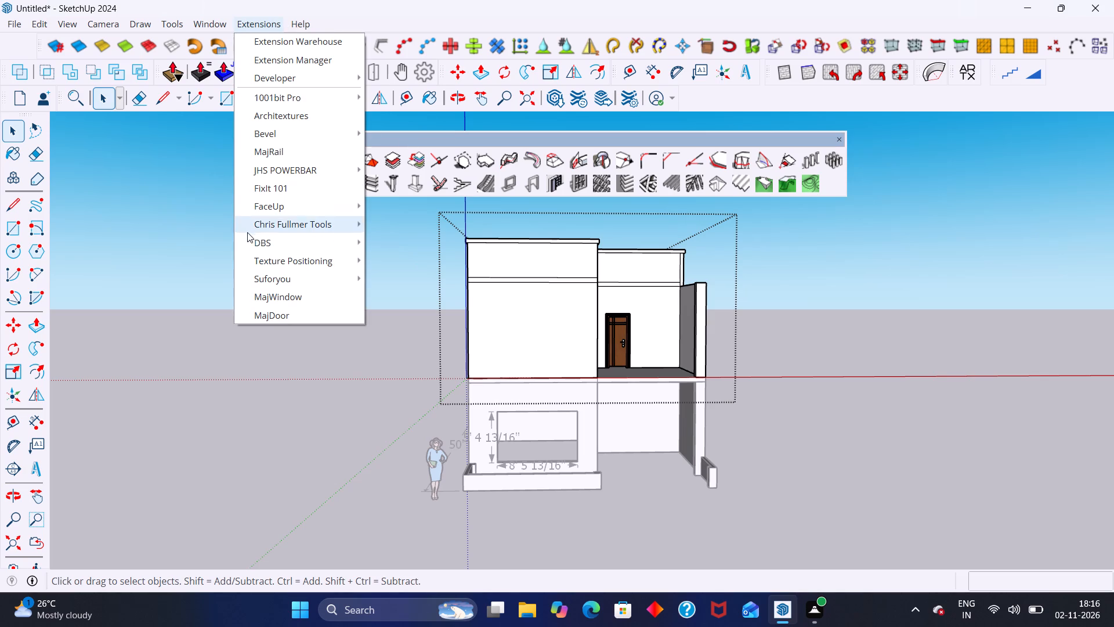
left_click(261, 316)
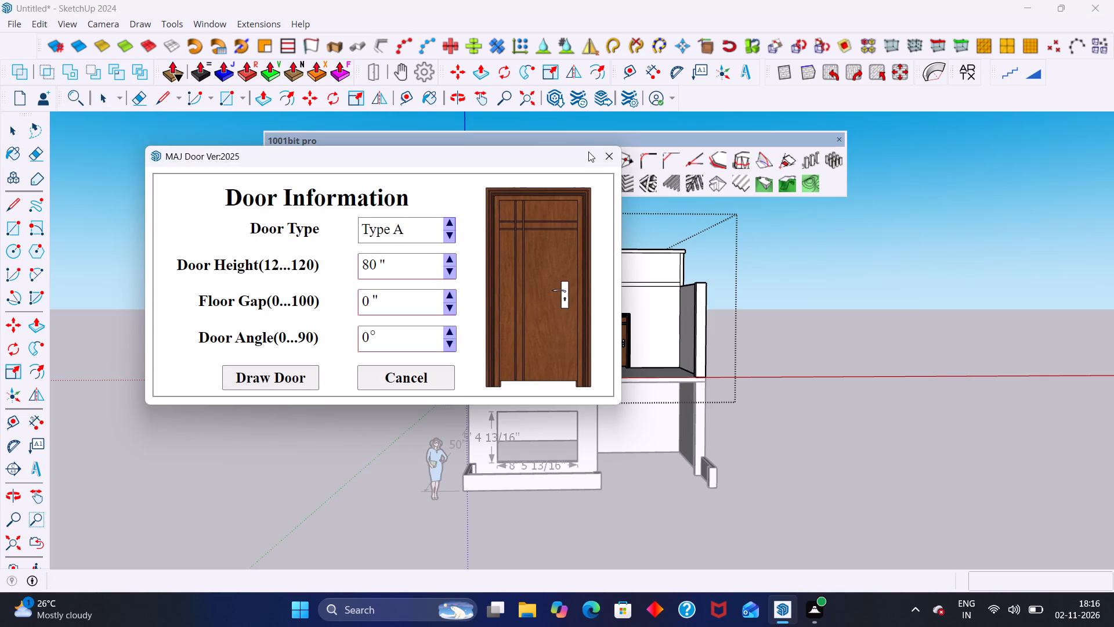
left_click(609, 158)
Draw a Type B MajWindow in the first floor's front wall, 6' wide and 60" high with an 18" floor gap.
left_click(256, 23)
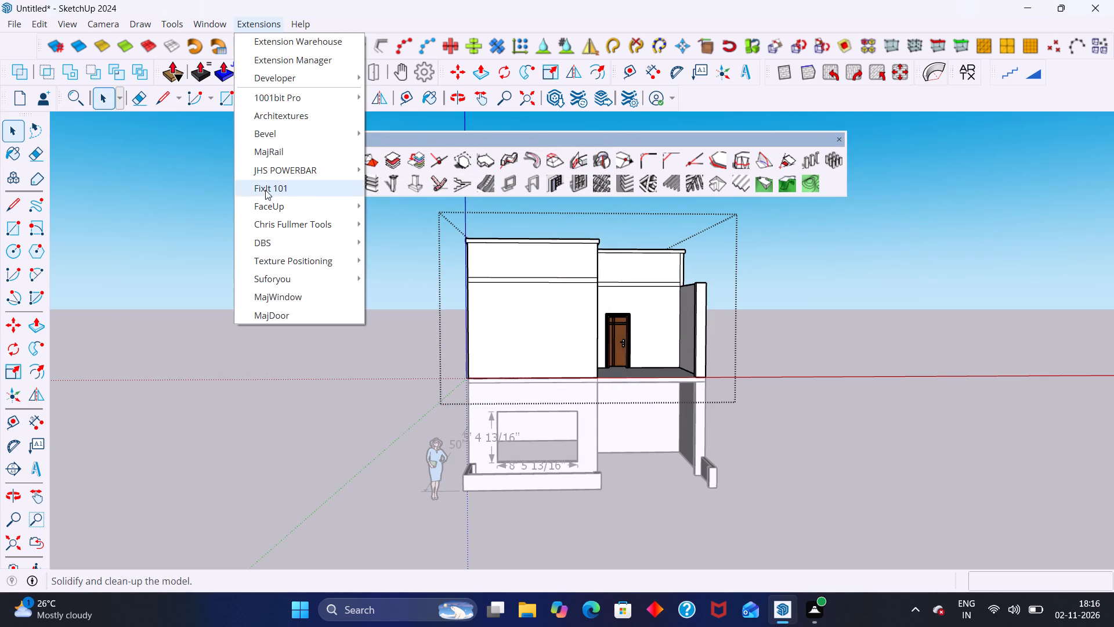
left_click(284, 297)
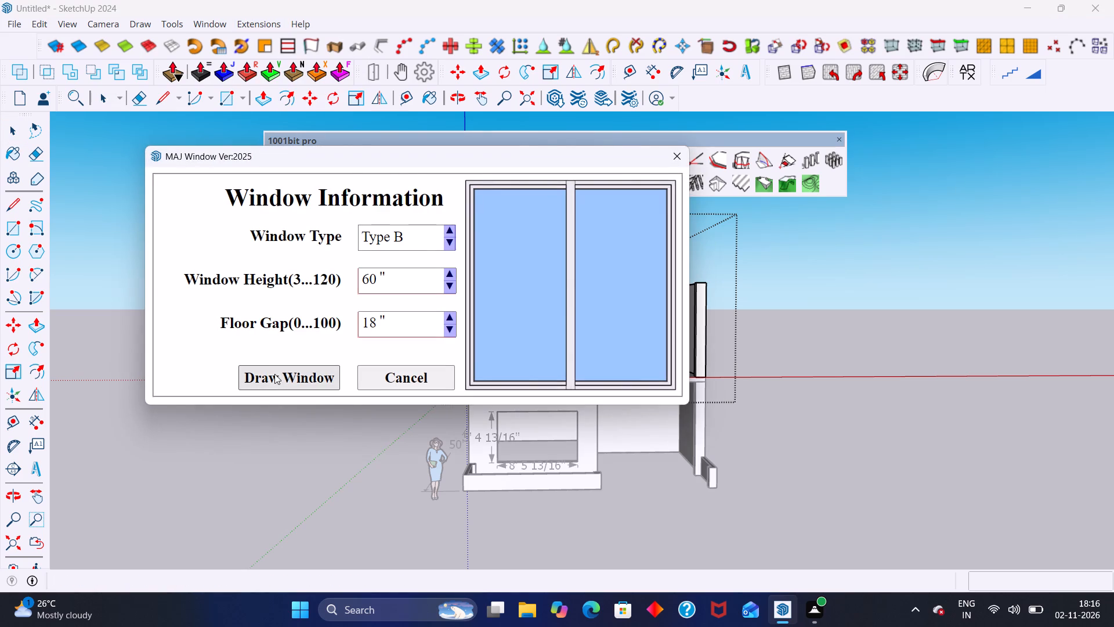
left_click(274, 374)
scroll(466, 324, "up", 9)
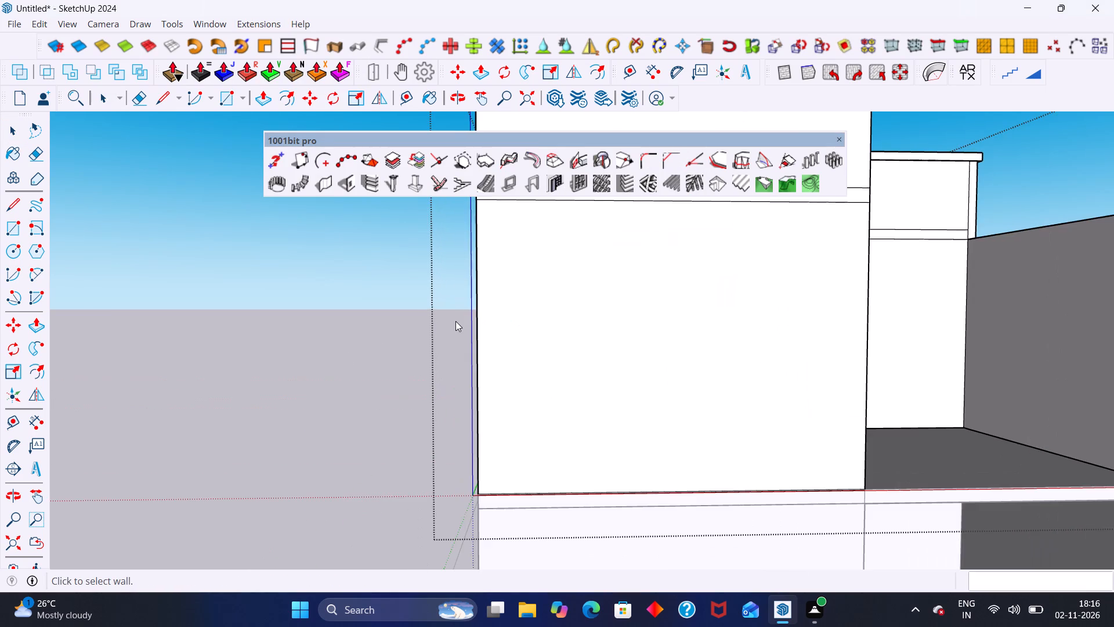
middle_click_drag(455, 321, 450, 321)
left_click(469, 358)
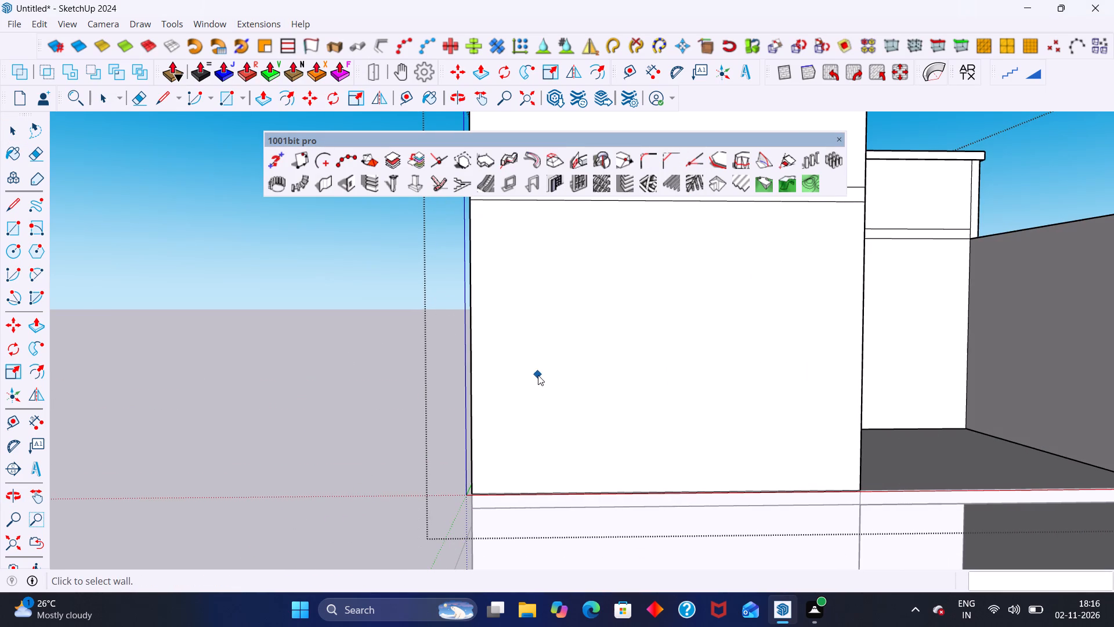
left_click(475, 420)
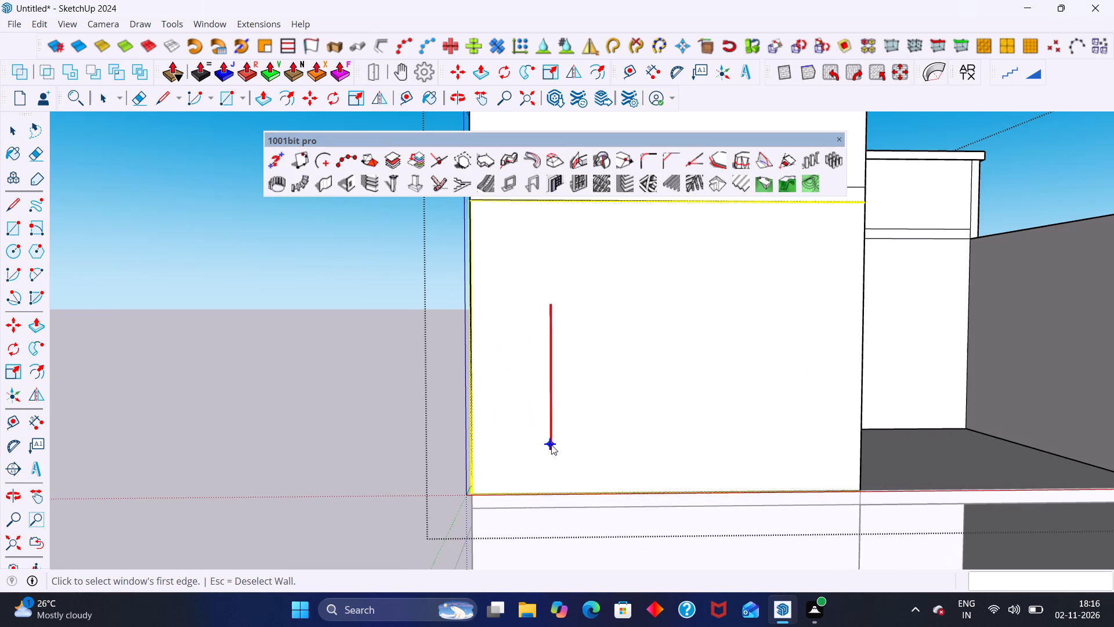
left_click(552, 444)
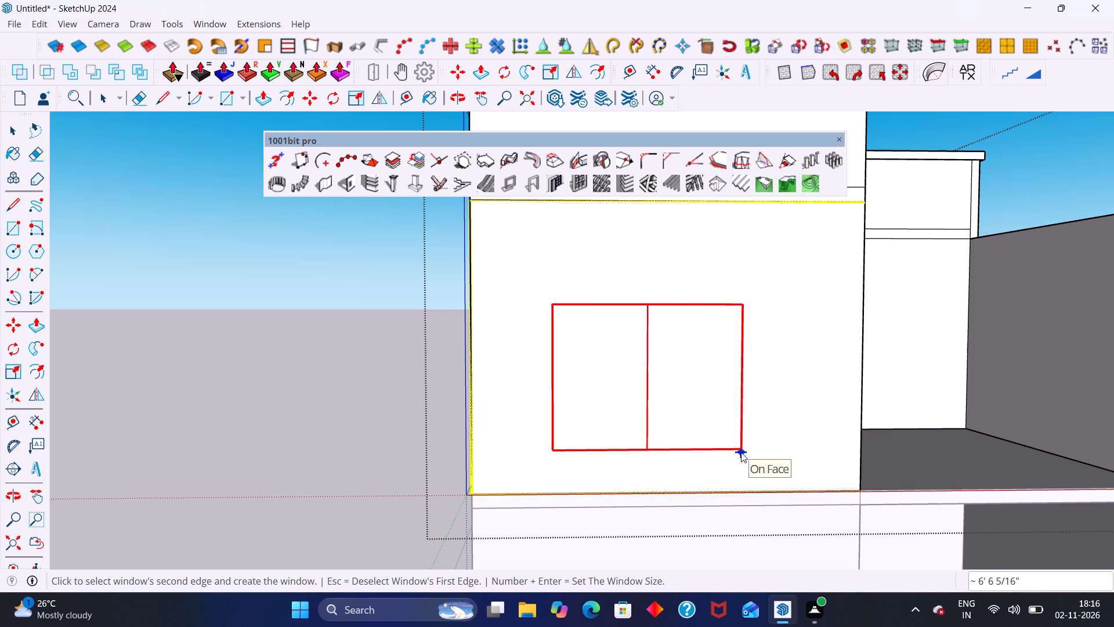
type("6'")
key("Return")
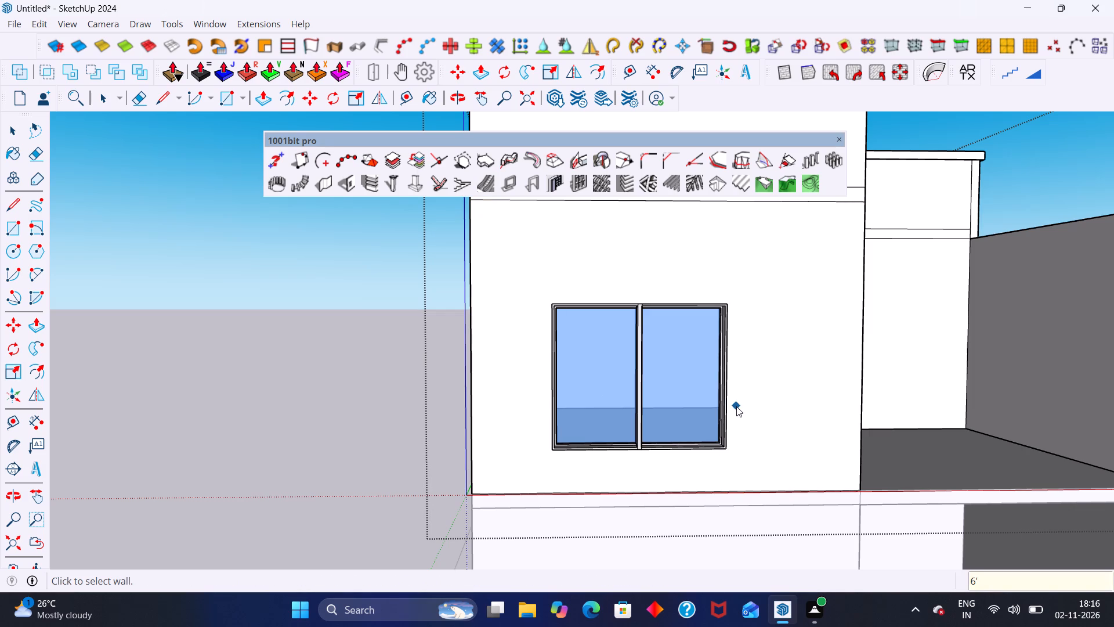
Undo the 6' wide window and redraw it 8' wide in the first floor's front wall.
scroll(728, 418, "down", 11)
middle_click_drag(603, 319, 520, 280)
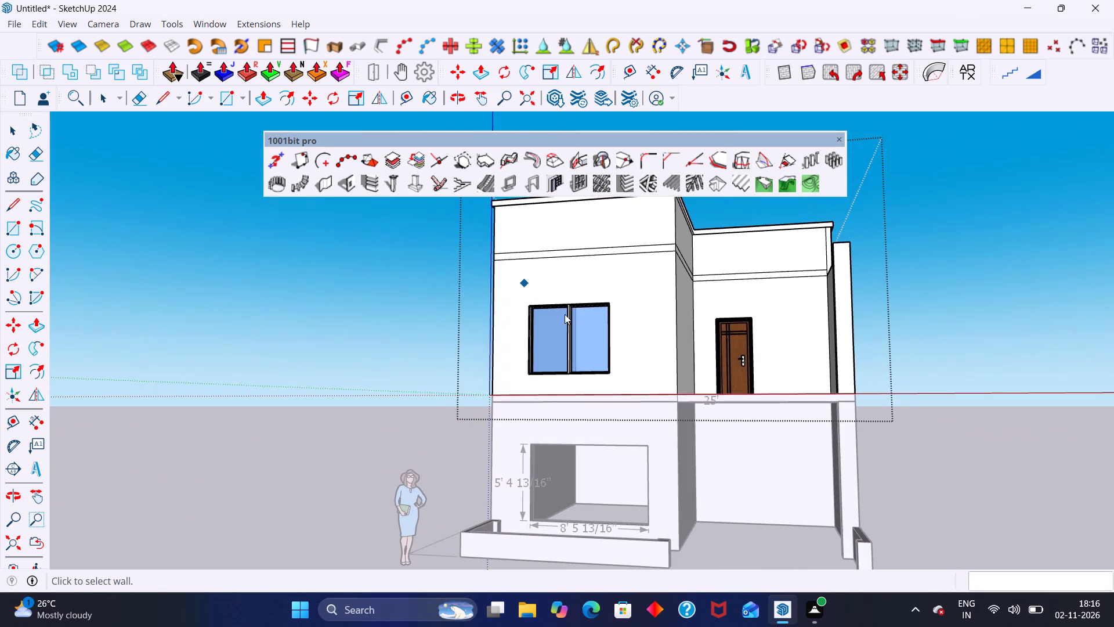
middle_click_drag(590, 332, 616, 327)
scroll(628, 350, "up", 6)
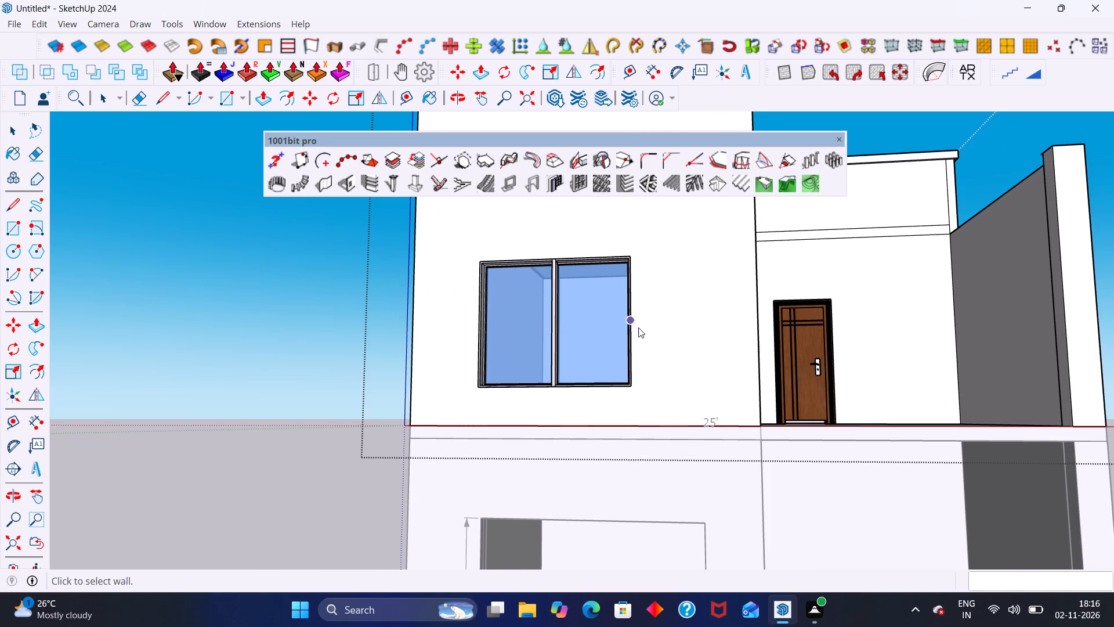
key("ctrl+z")
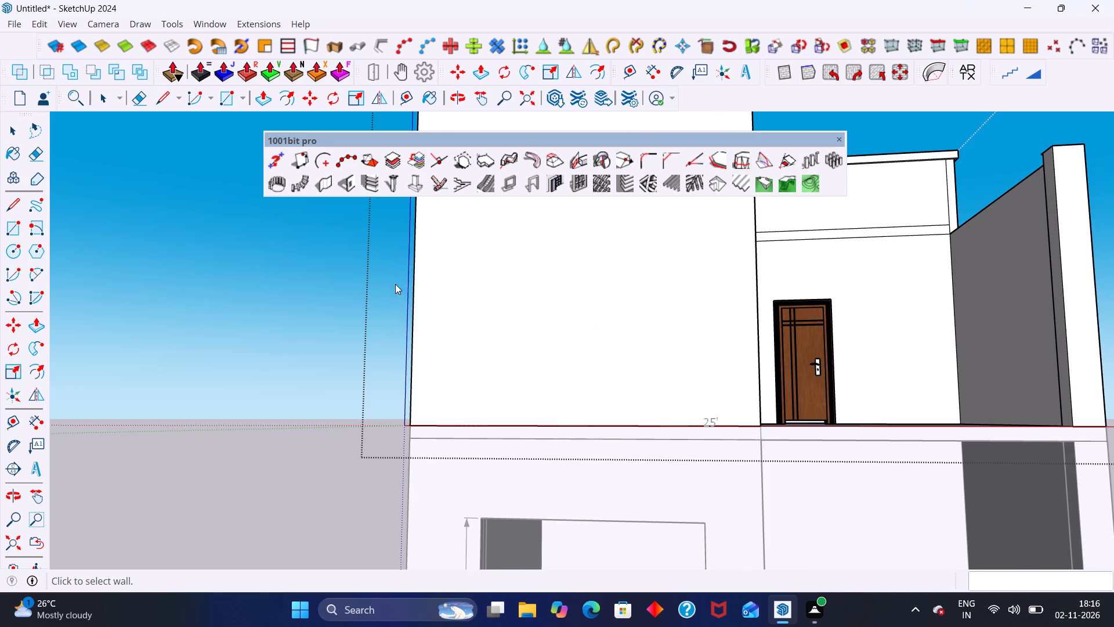
left_click(419, 305)
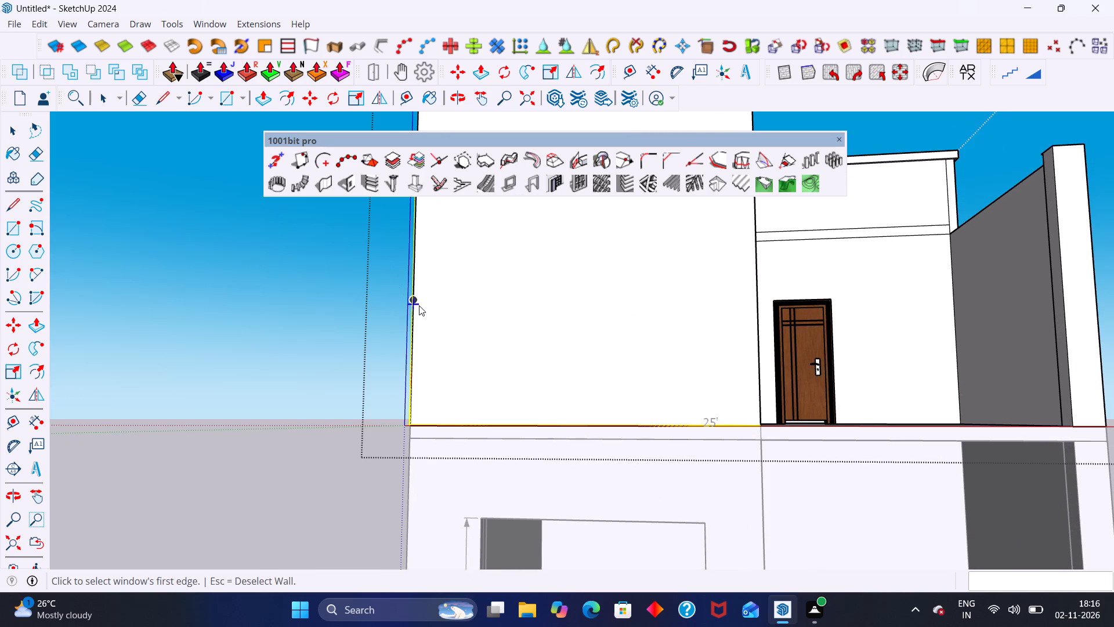
left_click(476, 309)
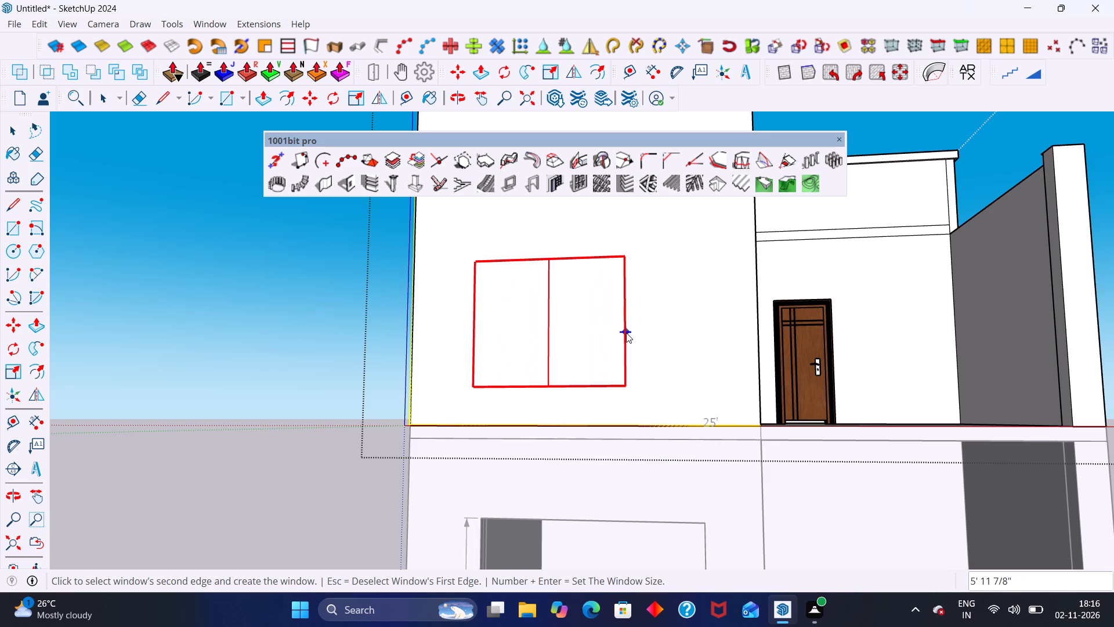
type("8'")
key("Return")
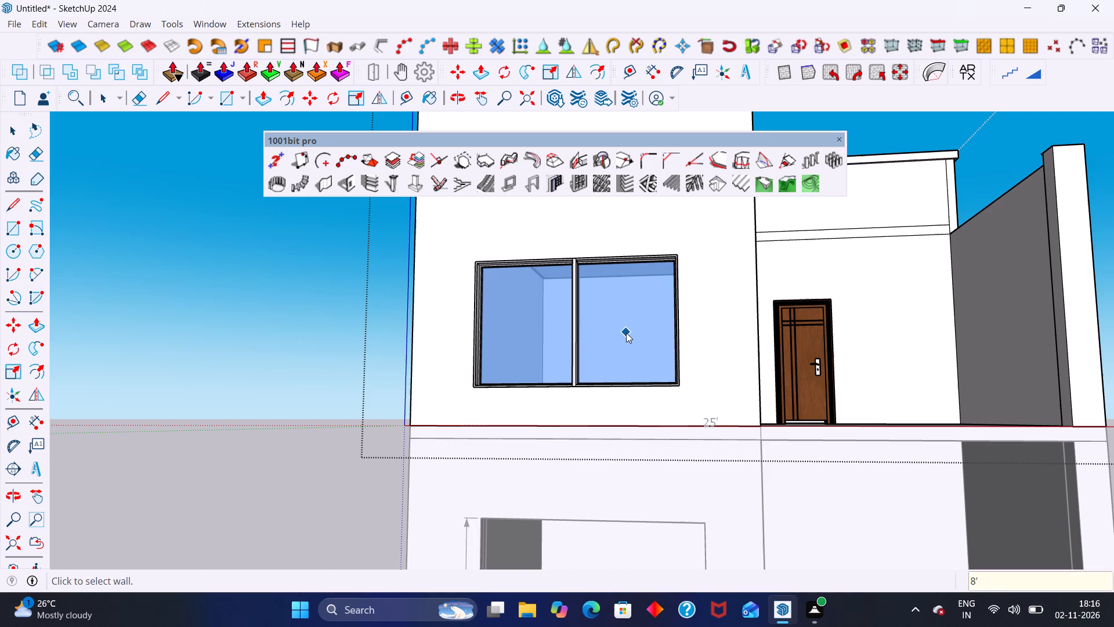
key("space")
Close the first-floor group to return to the whole house model.
scroll(612, 323, "down", 5)
middle_click_drag(403, 236, 432, 326)
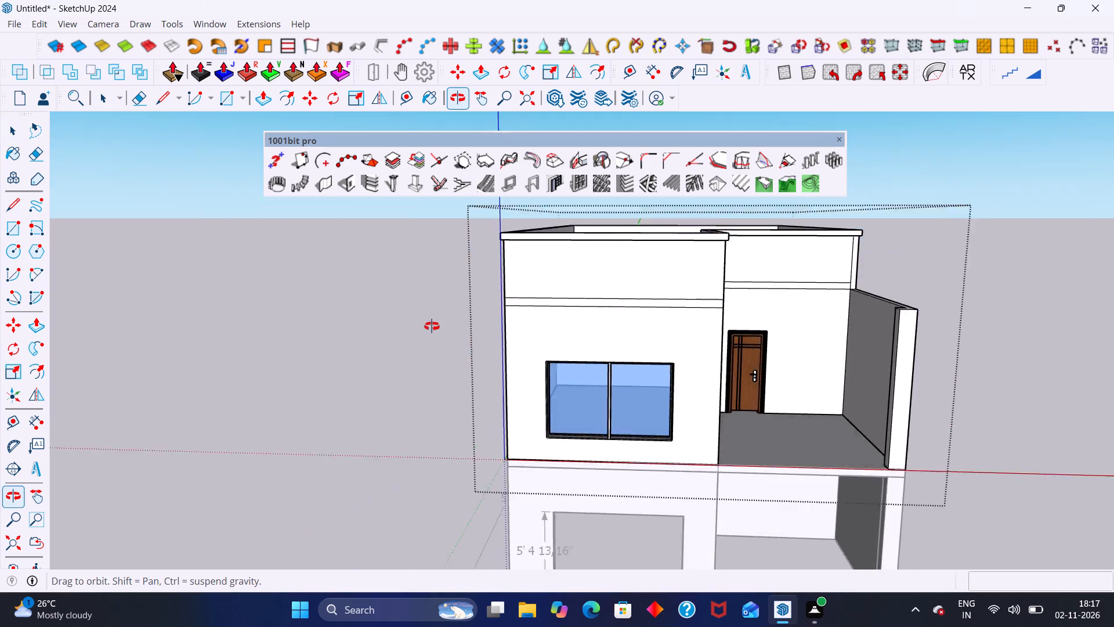
middle_click_drag(432, 326, 433, 326)
scroll(433, 327, "down", 5)
middle_click_drag(482, 277, 540, 243)
middle_click_drag(607, 292, 554, 250)
middle_click_drag(576, 275, 581, 282)
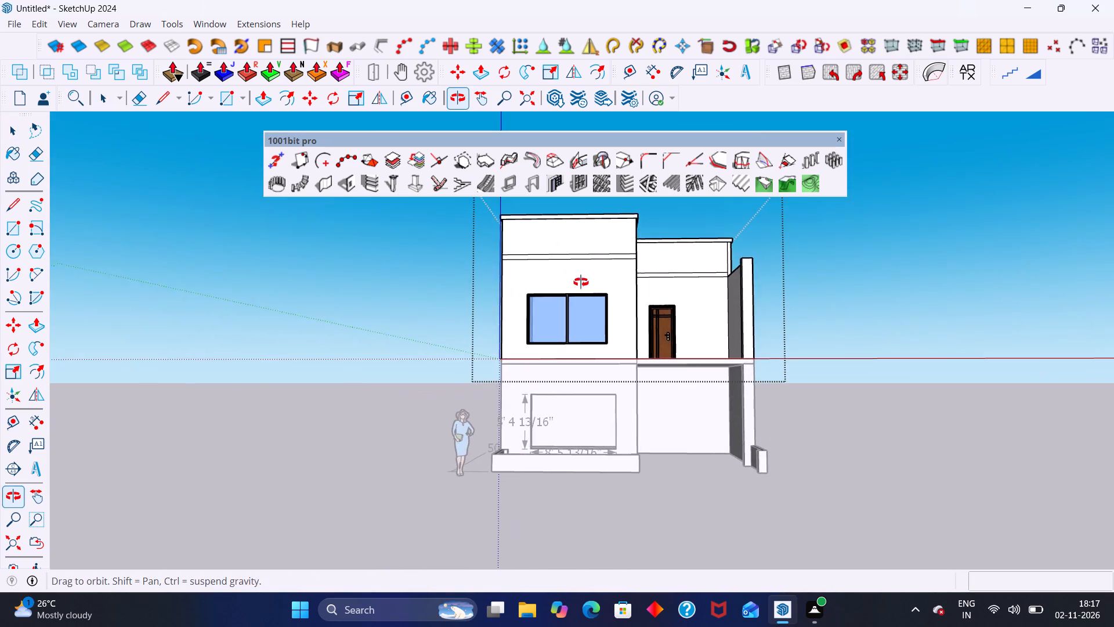
middle_click_drag(581, 282, 588, 306)
scroll(581, 349, "up", 2)
left_click(337, 295)
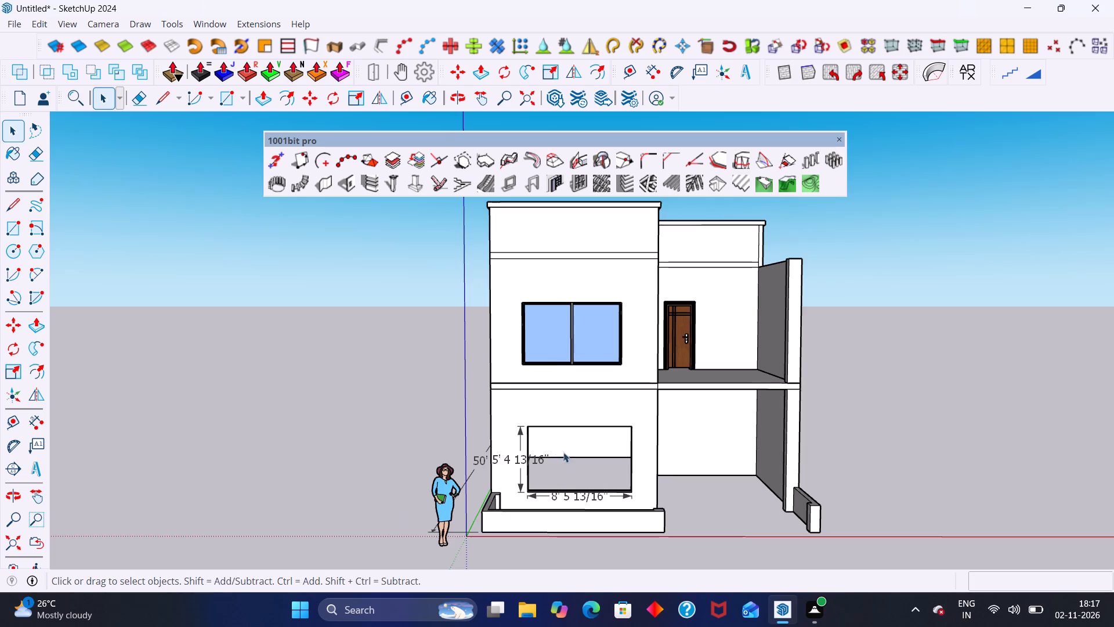
Examine the ground floor's front window opening and the recessed wall below the first-floor door.
scroll(566, 446, "up", 1)
middle_click_drag(566, 446, 553, 412)
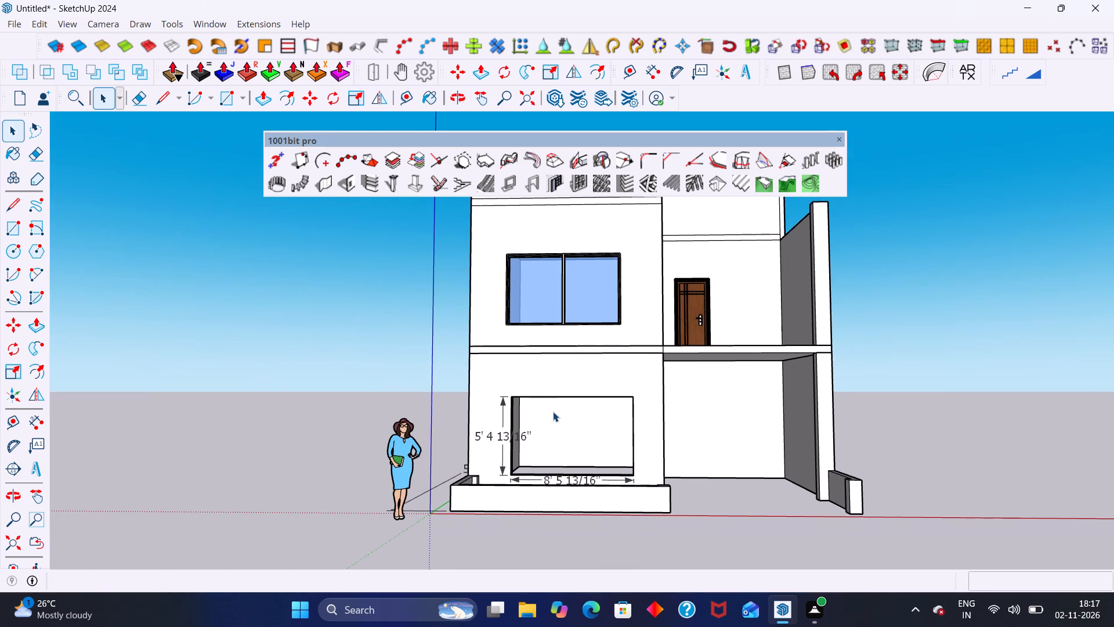
scroll(557, 401, "down", 3)
middle_click_drag(557, 401, 554, 394)
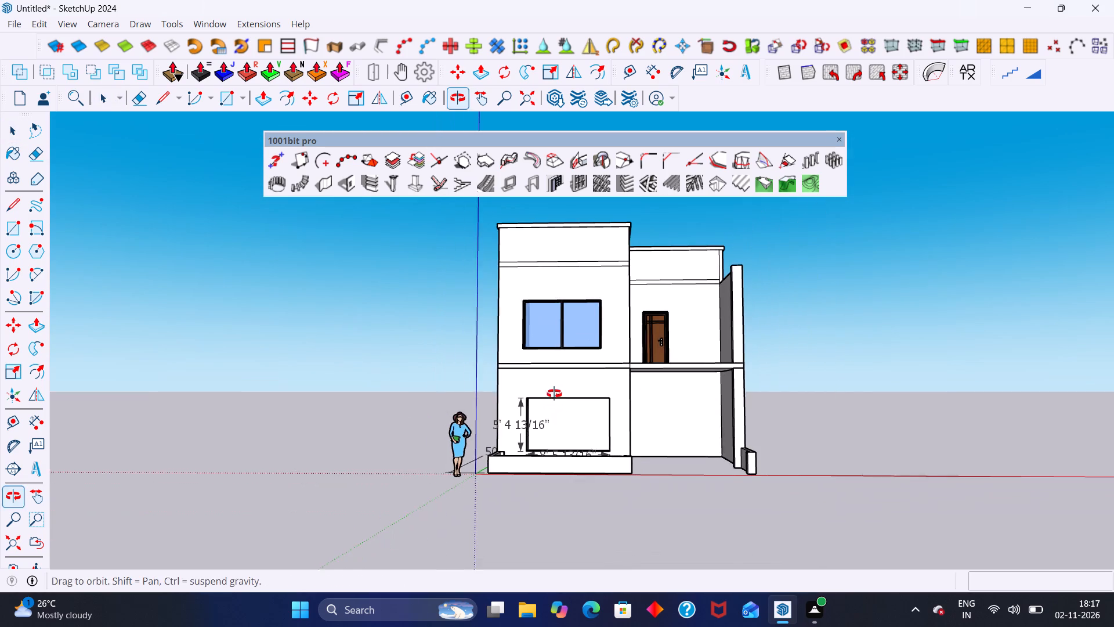
middle_click_drag(554, 394, 554, 393)
middle_click(554, 393)
scroll(569, 417, "up", 4)
middle_click_drag(588, 413, 554, 444)
scroll(659, 327, "up", 1)
middle_click_drag(667, 341, 664, 328)
scroll(617, 406, "up", 3)
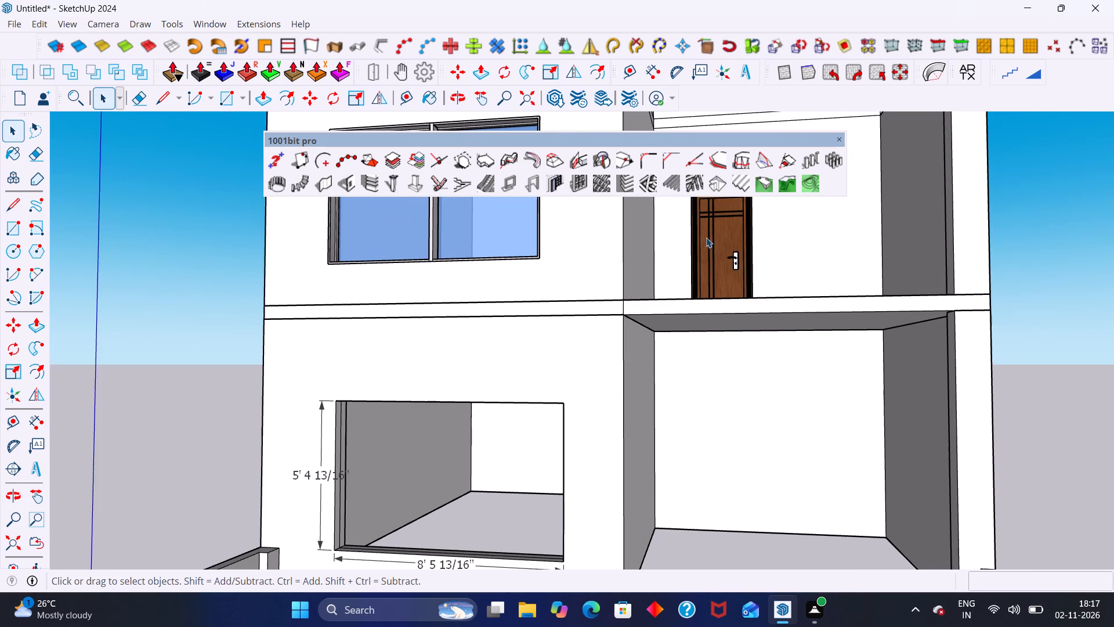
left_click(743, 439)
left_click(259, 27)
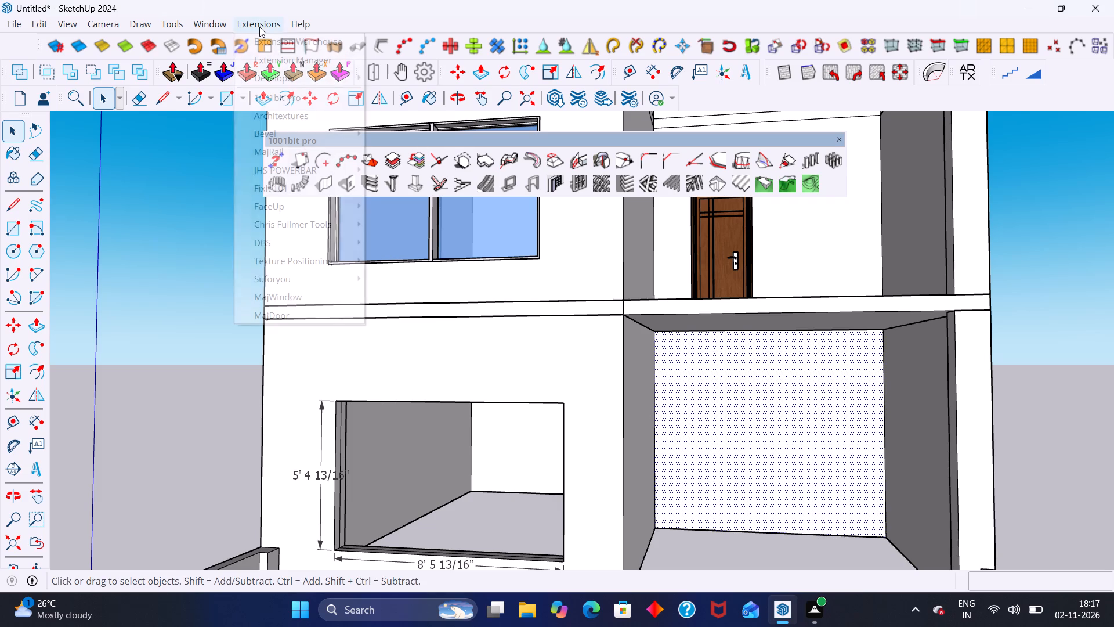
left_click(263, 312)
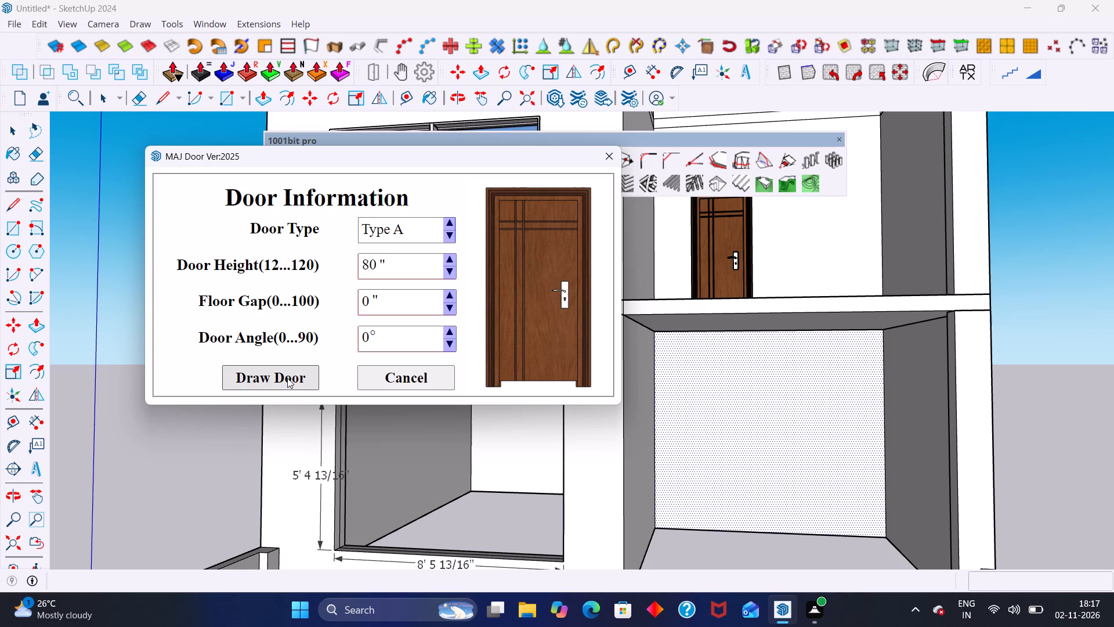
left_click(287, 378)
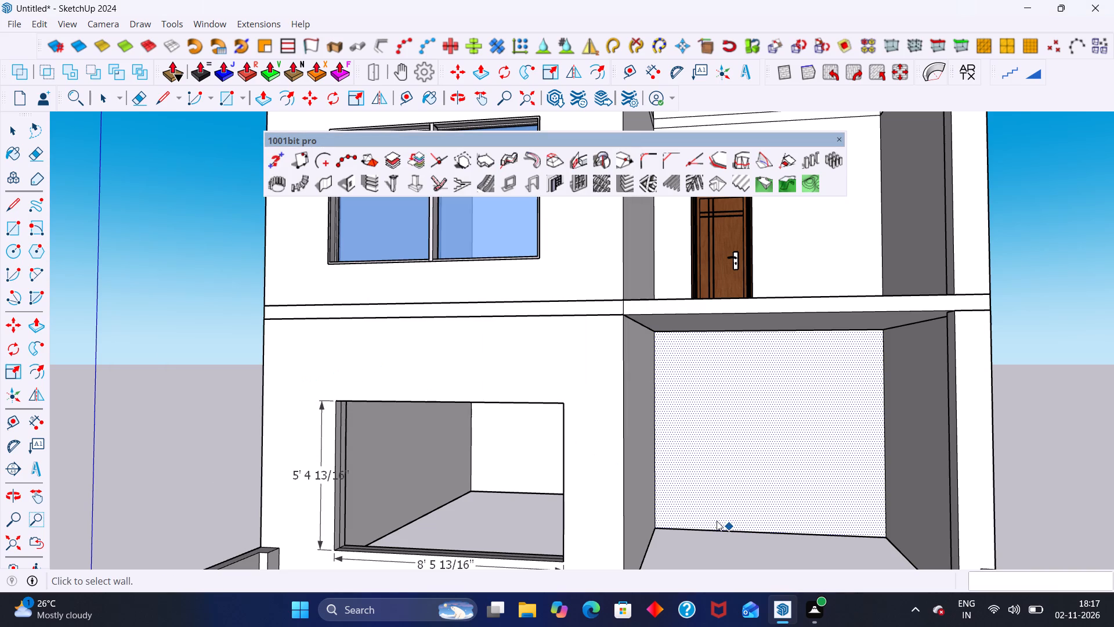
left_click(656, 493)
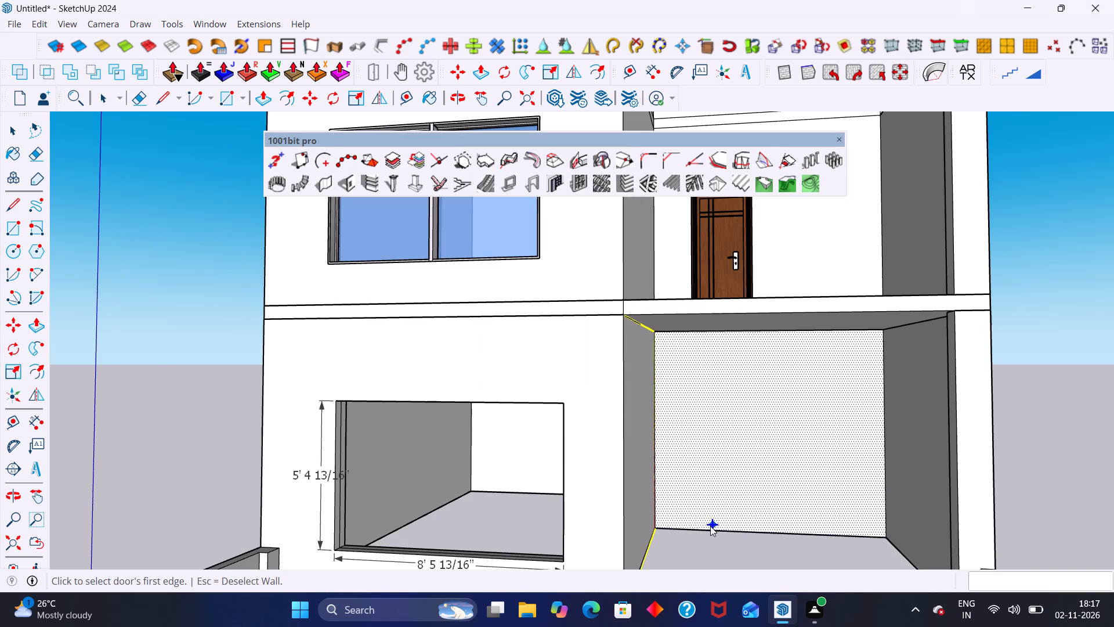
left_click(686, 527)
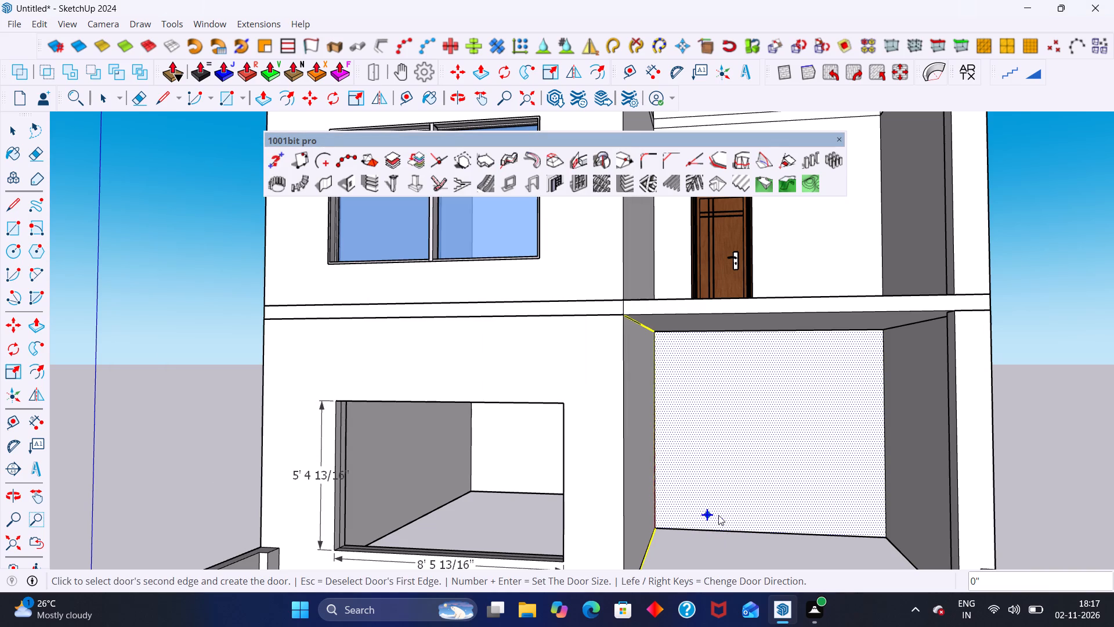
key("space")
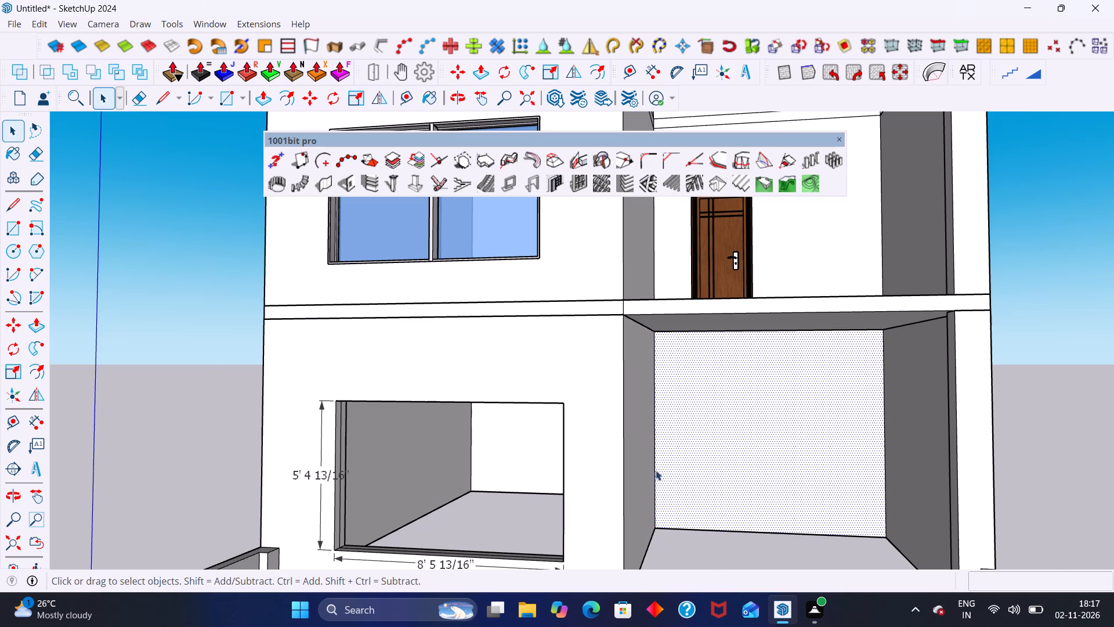
Draw a Type A MajDoor in the ground floor's recessed wall, 3' wide and 80" high with a 0" floor gap.
scroll(661, 469, "up", 2)
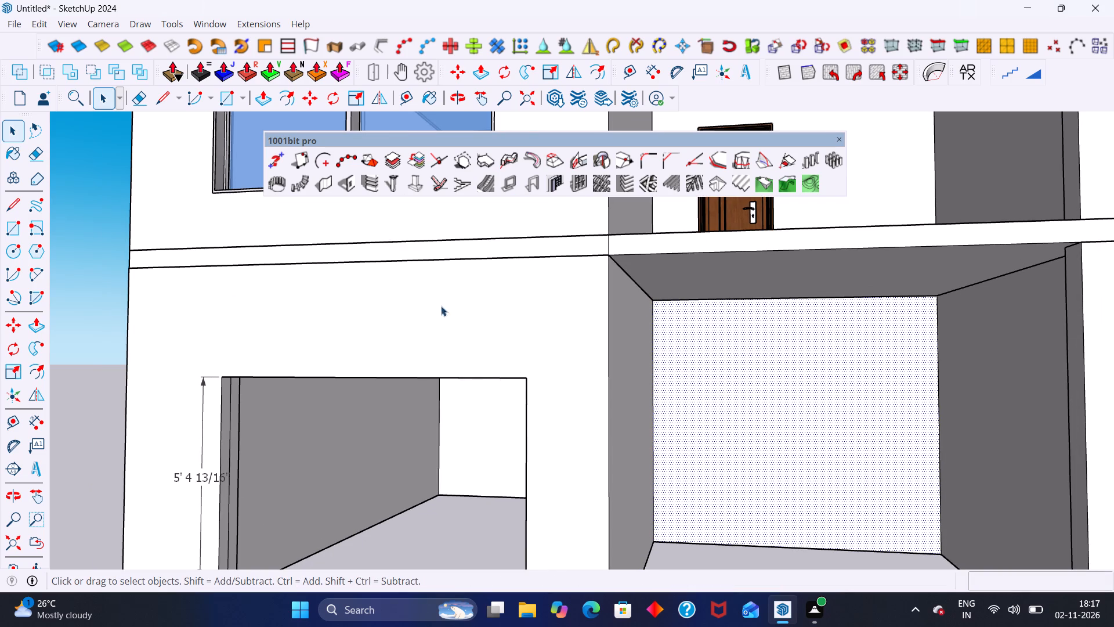
left_click(240, 19)
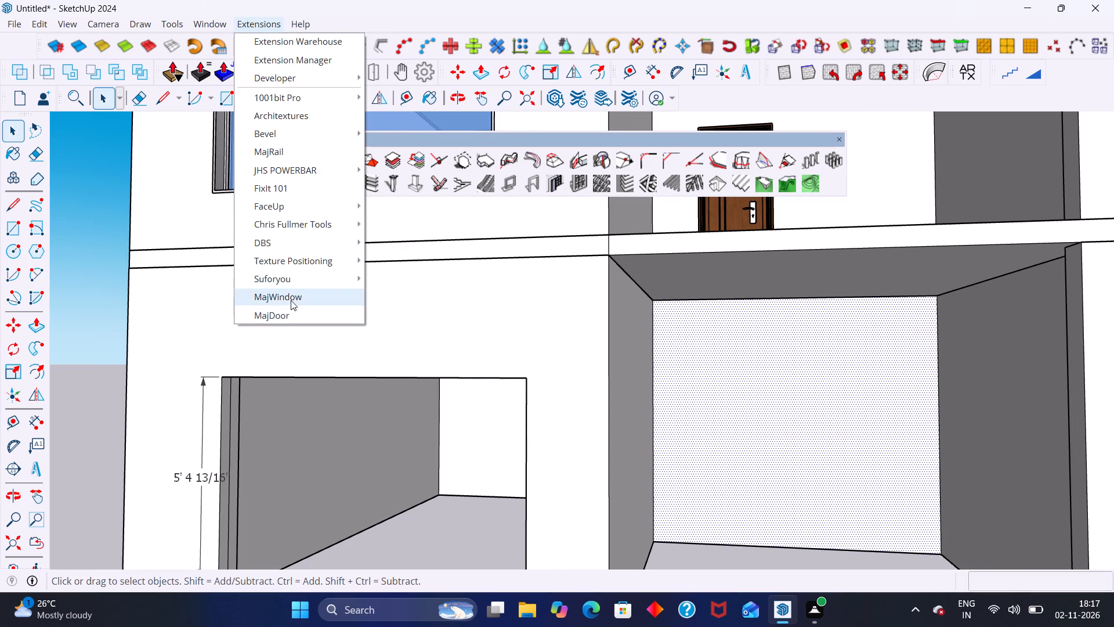
left_click(288, 315)
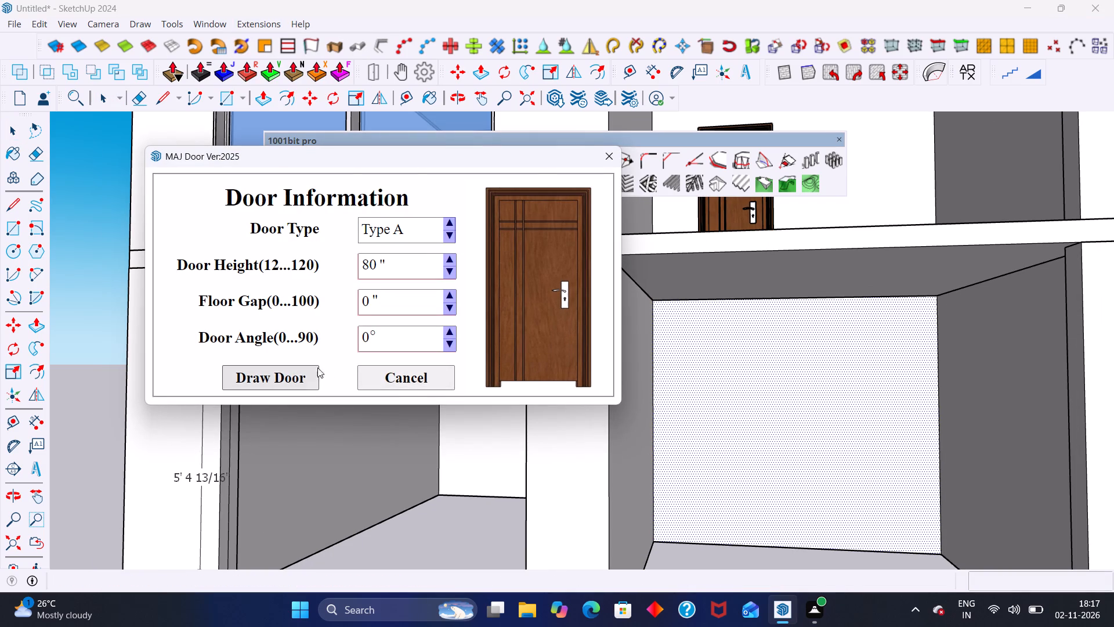
left_click(306, 373)
left_click(680, 496)
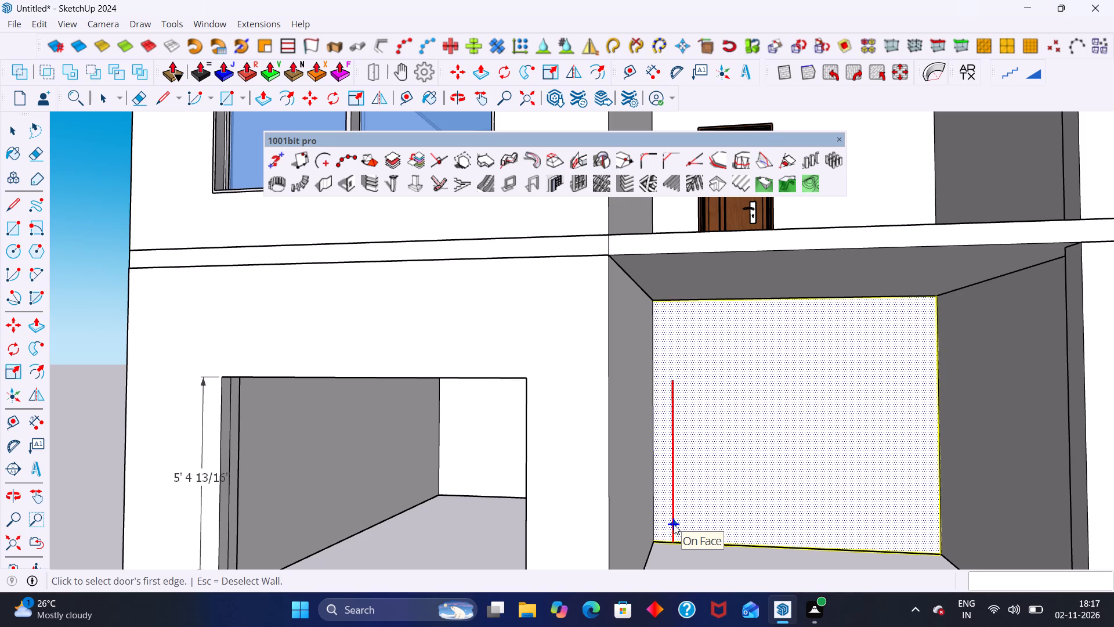
left_click(703, 522)
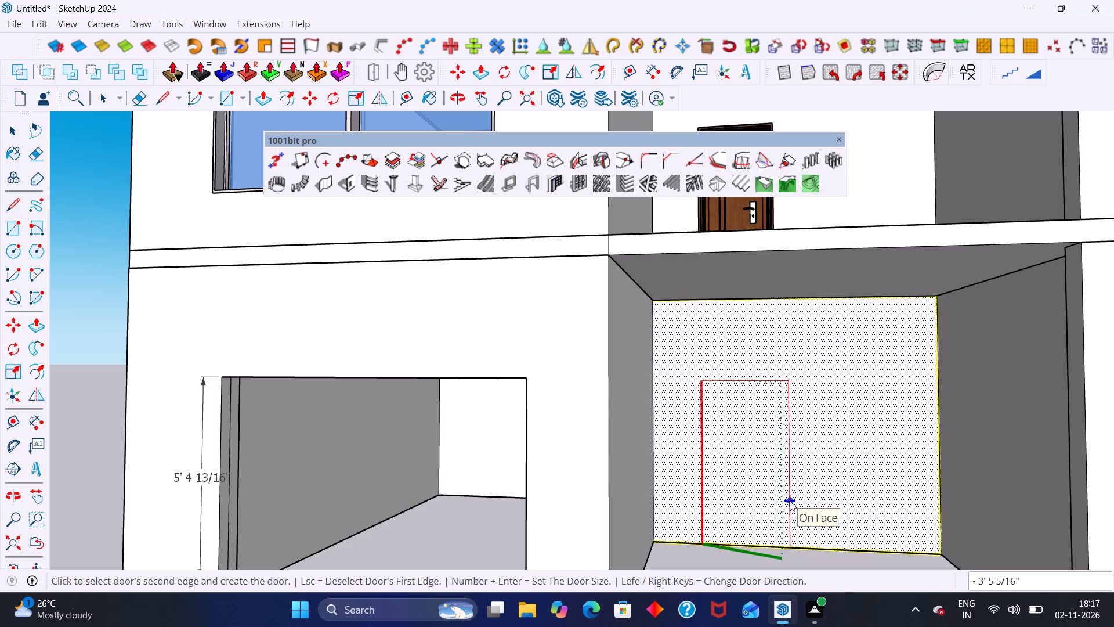
type("3'")
key("Return")
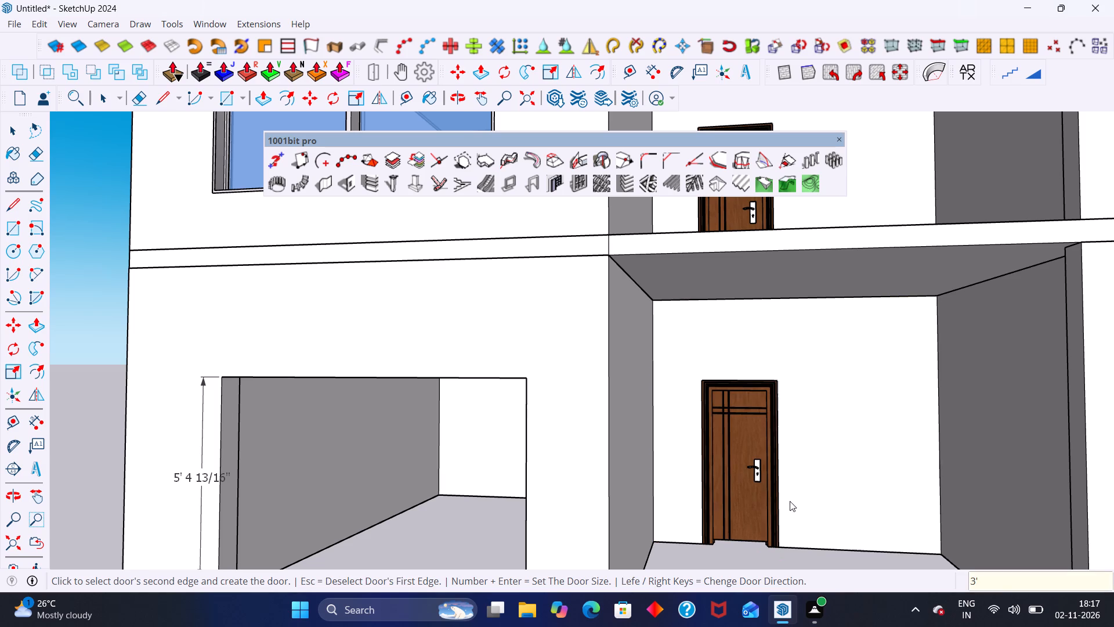
scroll(787, 490, "down", 6)
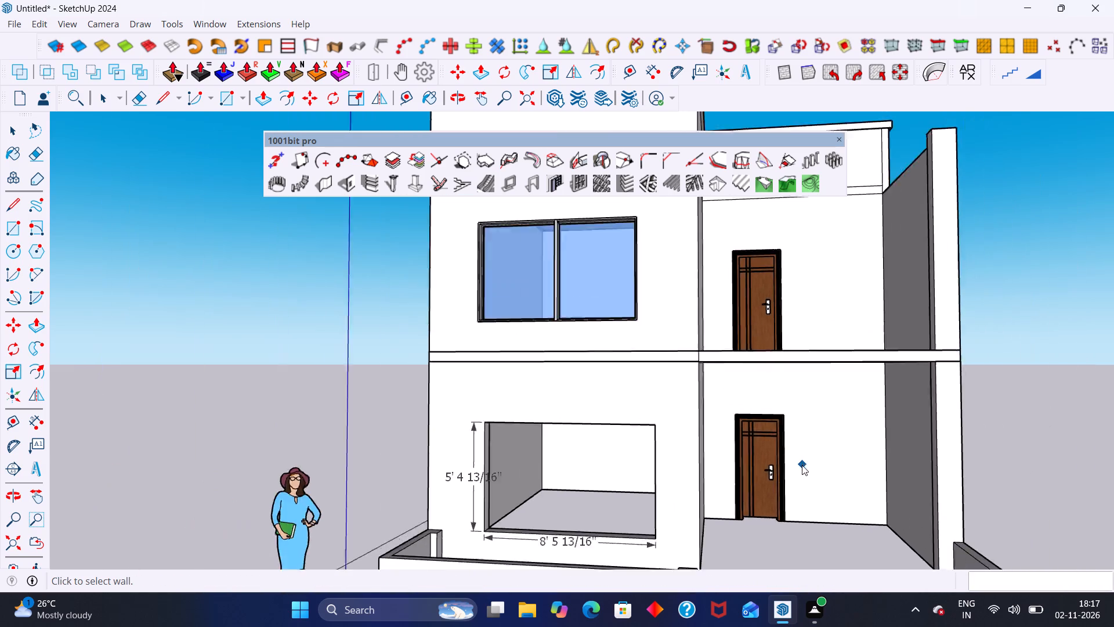
scroll(802, 465, "down", 1)
key("space")
Draw a rectangle from corner to corner over the ground floor's front window opening to close it with a face.
scroll(702, 464, "down", 2)
middle_click_drag(703, 413, 721, 387)
scroll(621, 458, "up", 1)
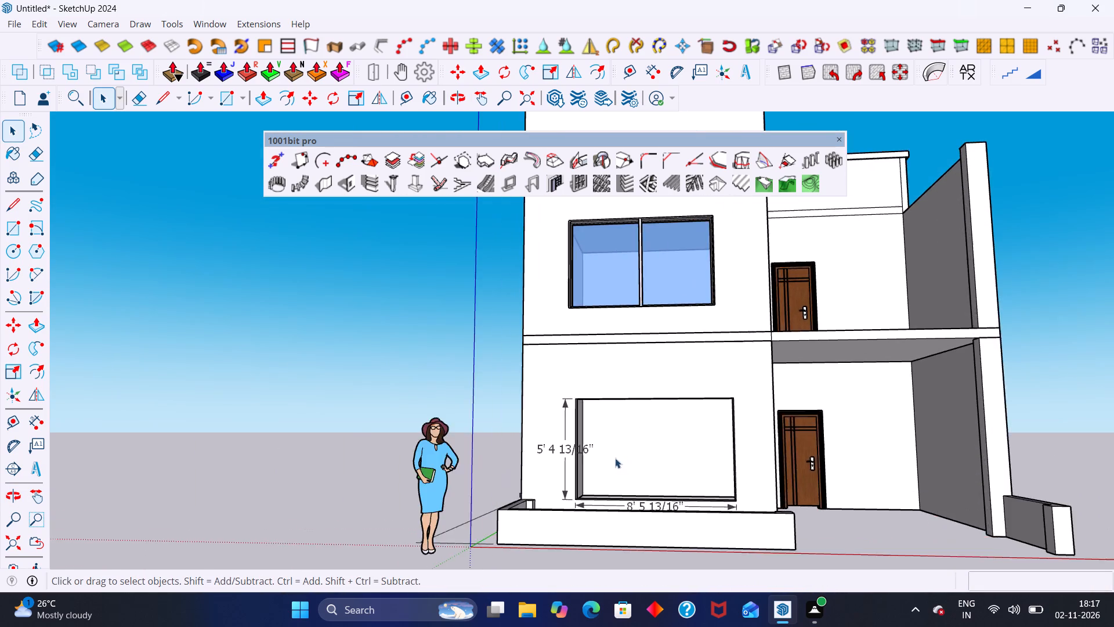
scroll(615, 458, "up", 4)
key("r")
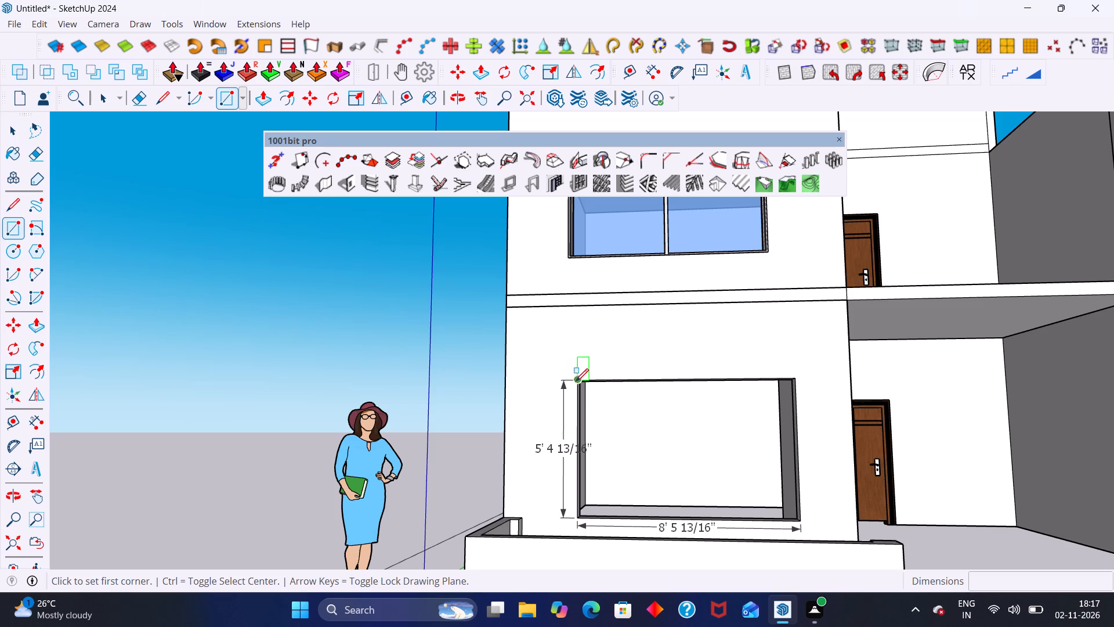
left_click(577, 380)
left_click(802, 522)
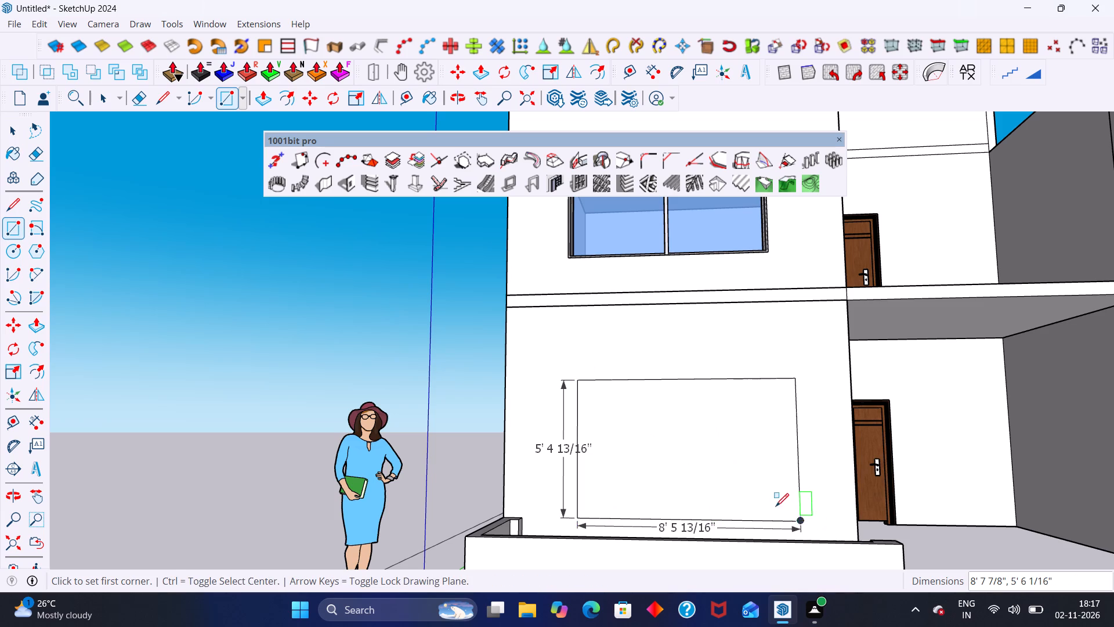
key("space")
Delete the four edges of the closing rectangle so it merges with the ground floor's front wall.
left_click(576, 409)
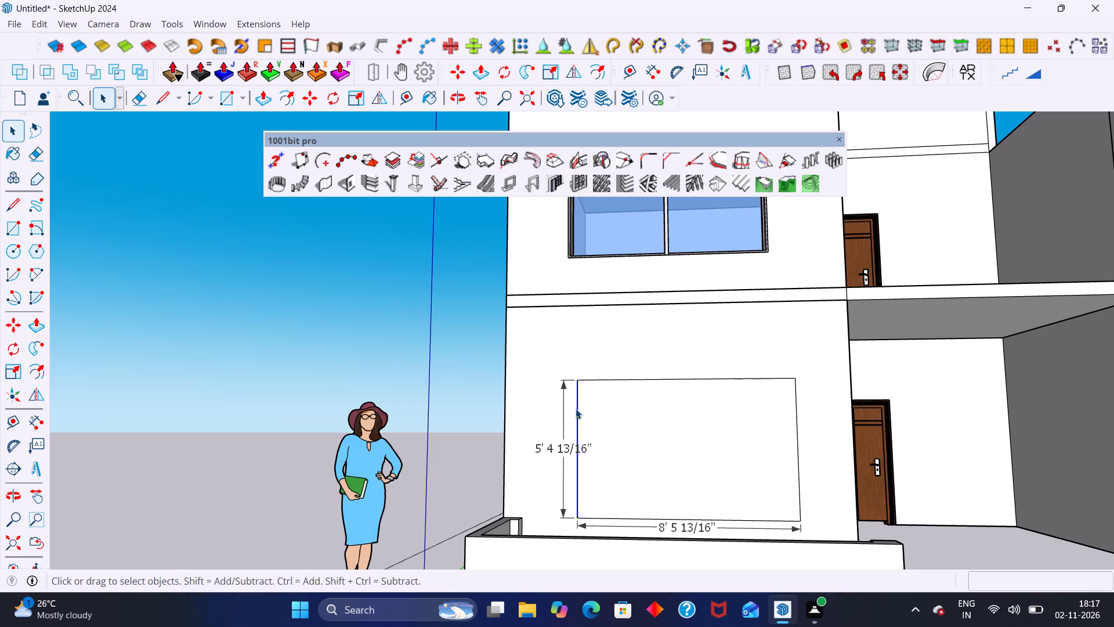
key("Delete")
left_click(602, 380)
key("Delete")
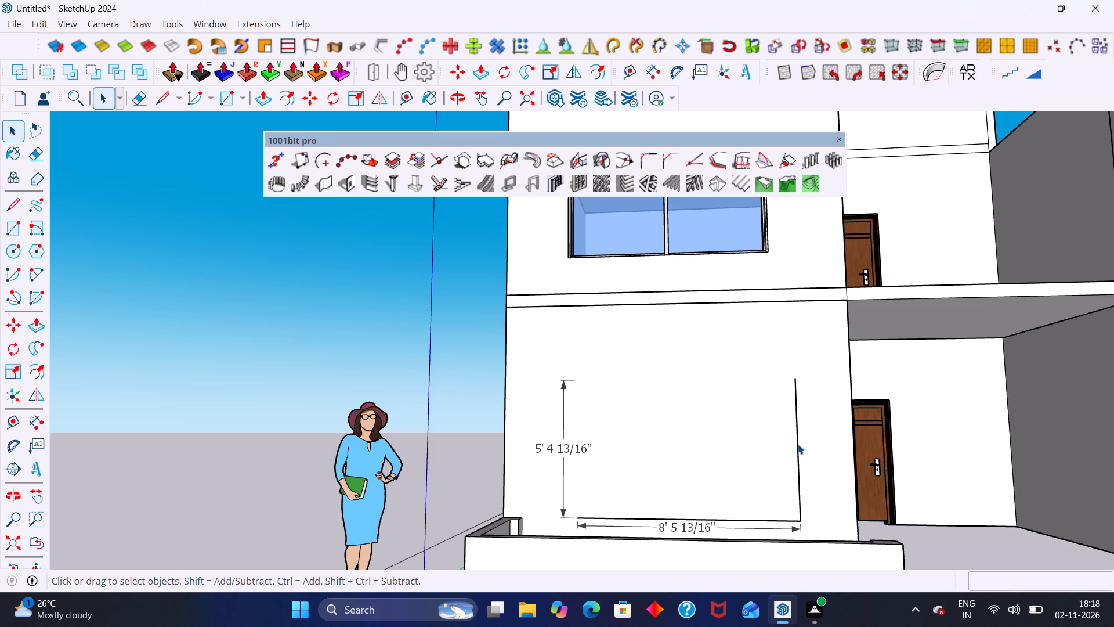
left_click(798, 444)
key("Delete")
left_click(762, 519)
key("Delete")
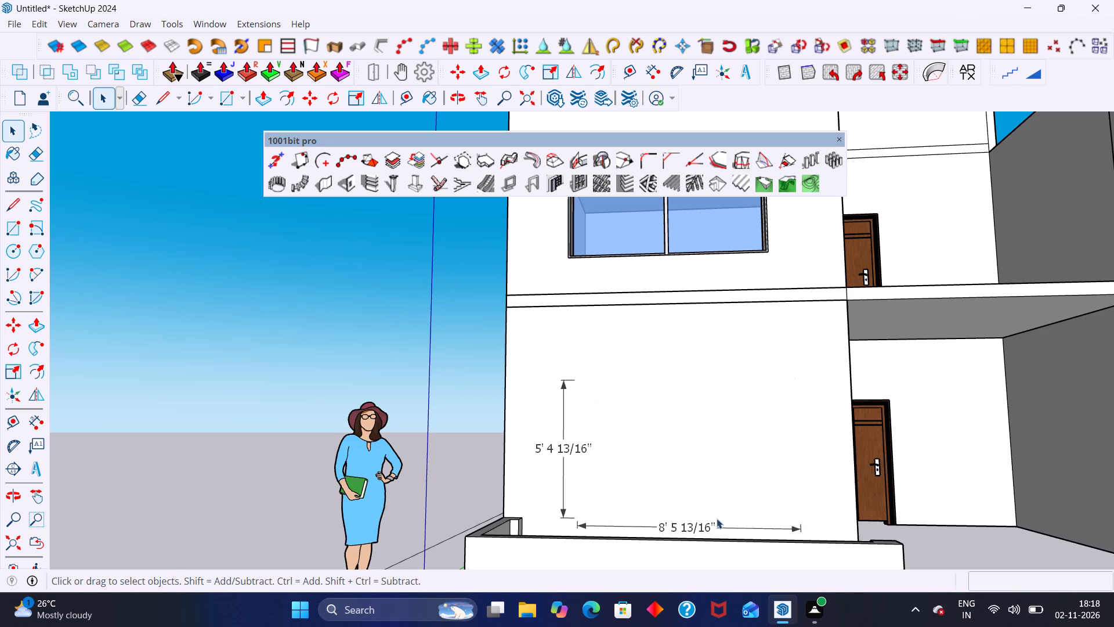
Show the hidden back edges and delete the old window opening's four leftover edges behind the ground floor's front wall.
key("k")
middle_click_drag(617, 442, 638, 532)
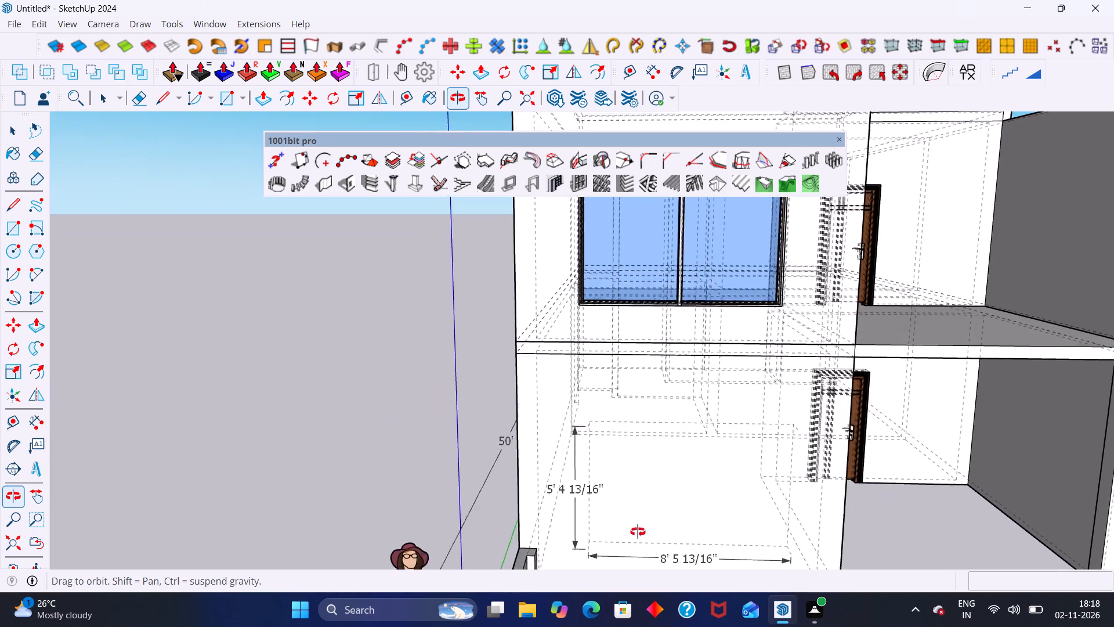
middle_click_drag(638, 532, 663, 526)
scroll(635, 430, "up", 3)
left_click(636, 415)
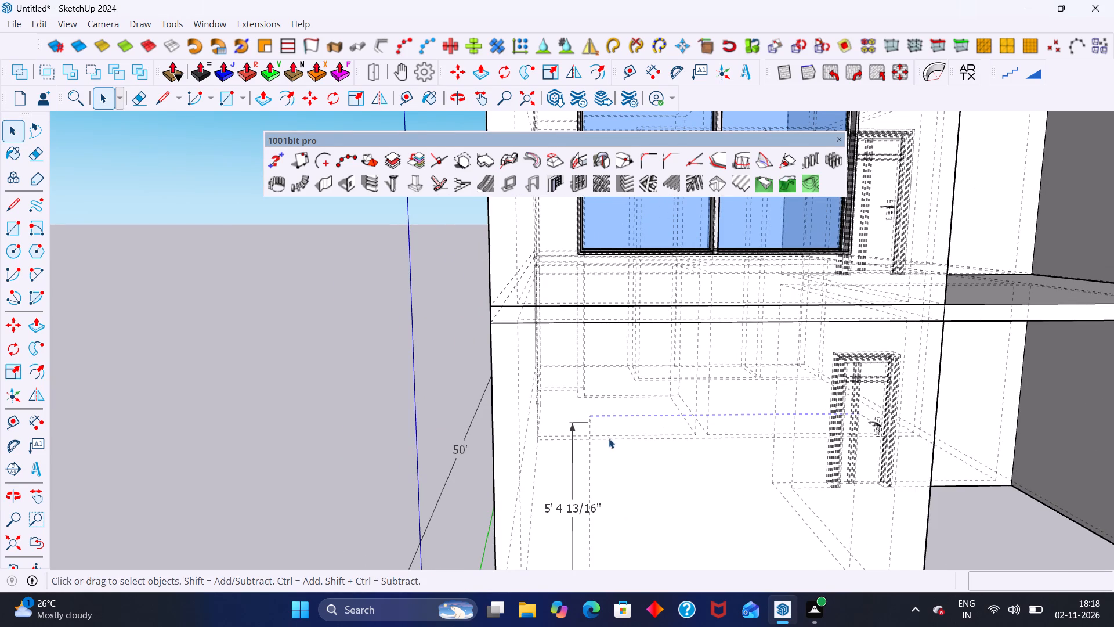
key("Delete")
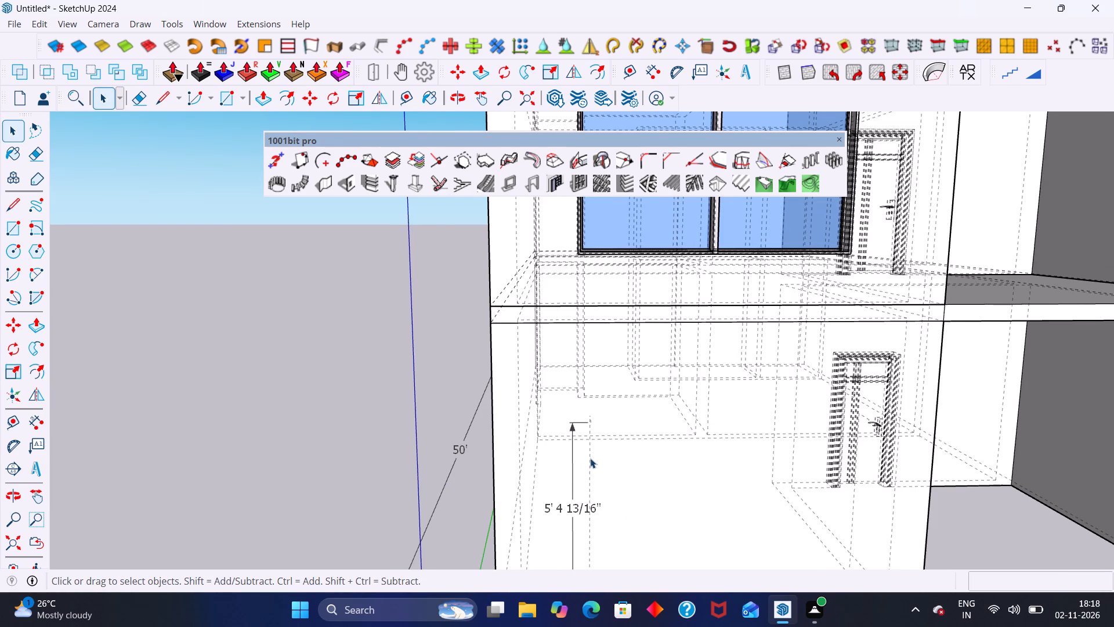
left_click(590, 458)
scroll(692, 463, "down", 2, "ctrl")
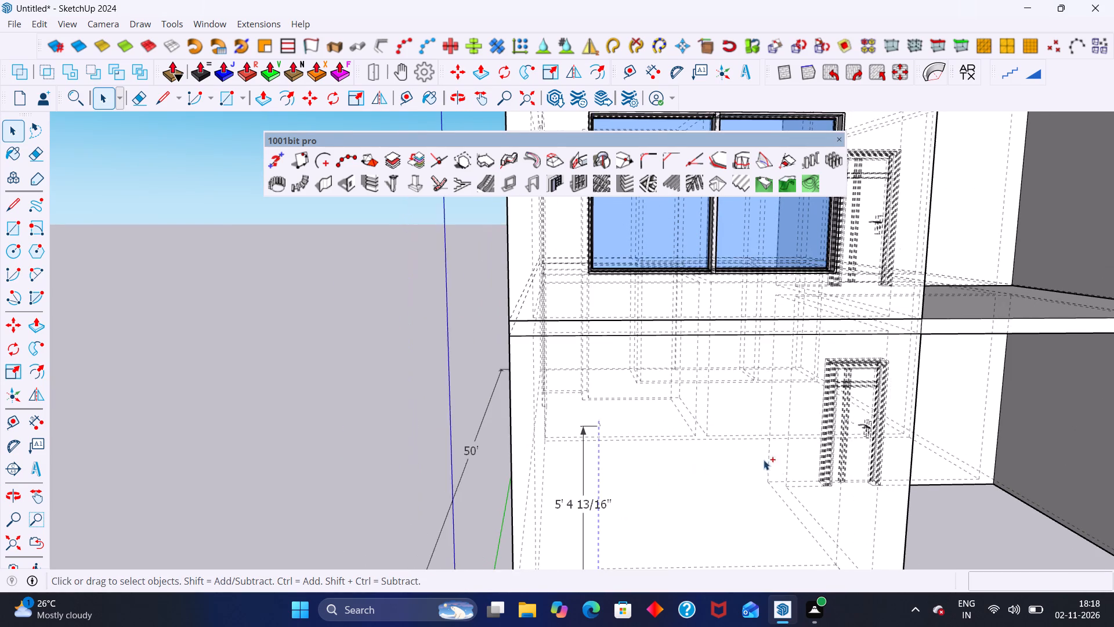
left_click(828, 492, "ctrl")
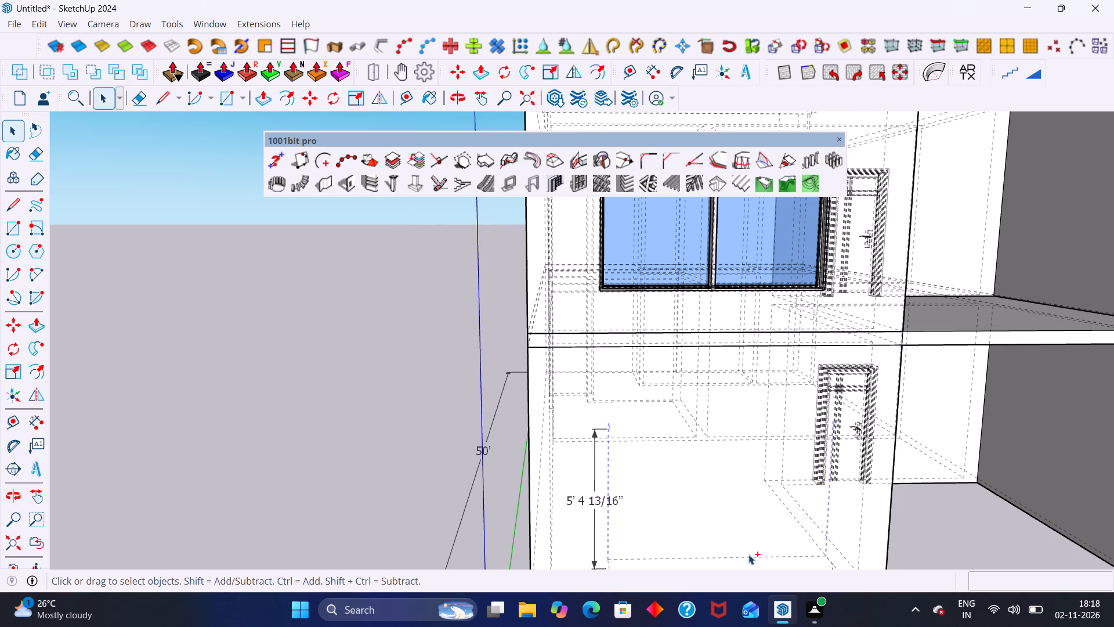
left_click(748, 554, "ctrl")
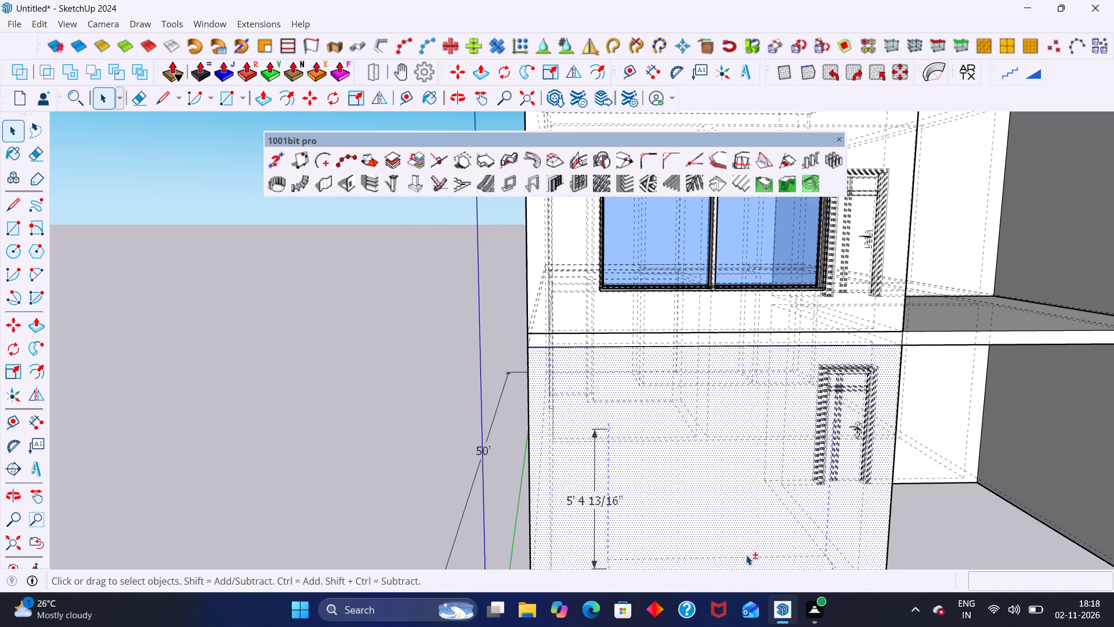
left_click(739, 529, "shift")
left_click(733, 557, "ctrl")
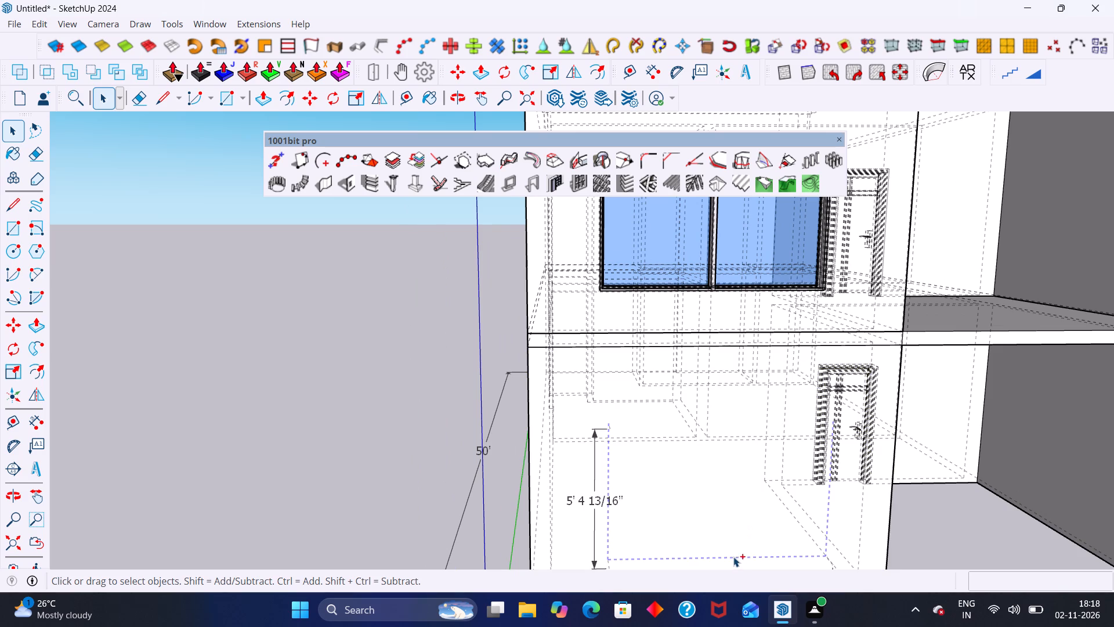
key("Delete")
scroll(710, 528, "down", 5)
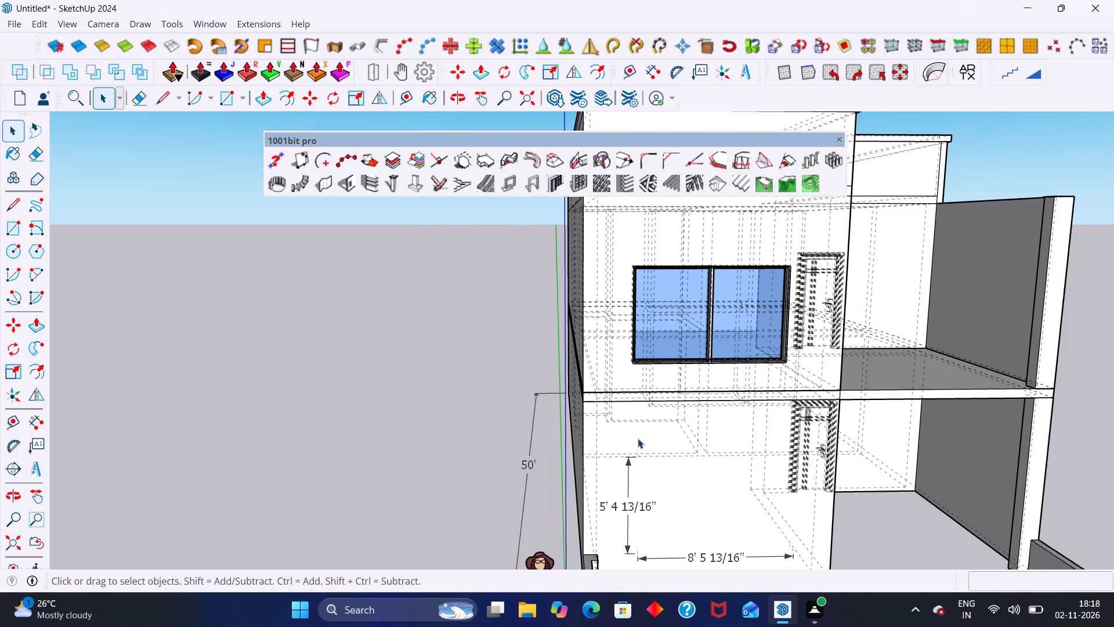
key("k")
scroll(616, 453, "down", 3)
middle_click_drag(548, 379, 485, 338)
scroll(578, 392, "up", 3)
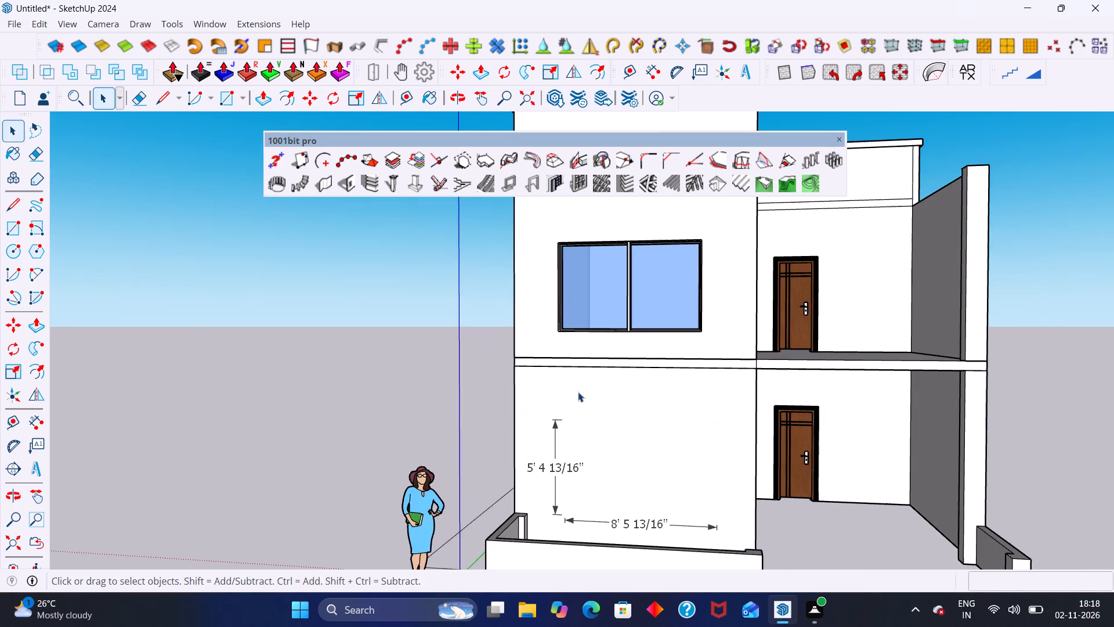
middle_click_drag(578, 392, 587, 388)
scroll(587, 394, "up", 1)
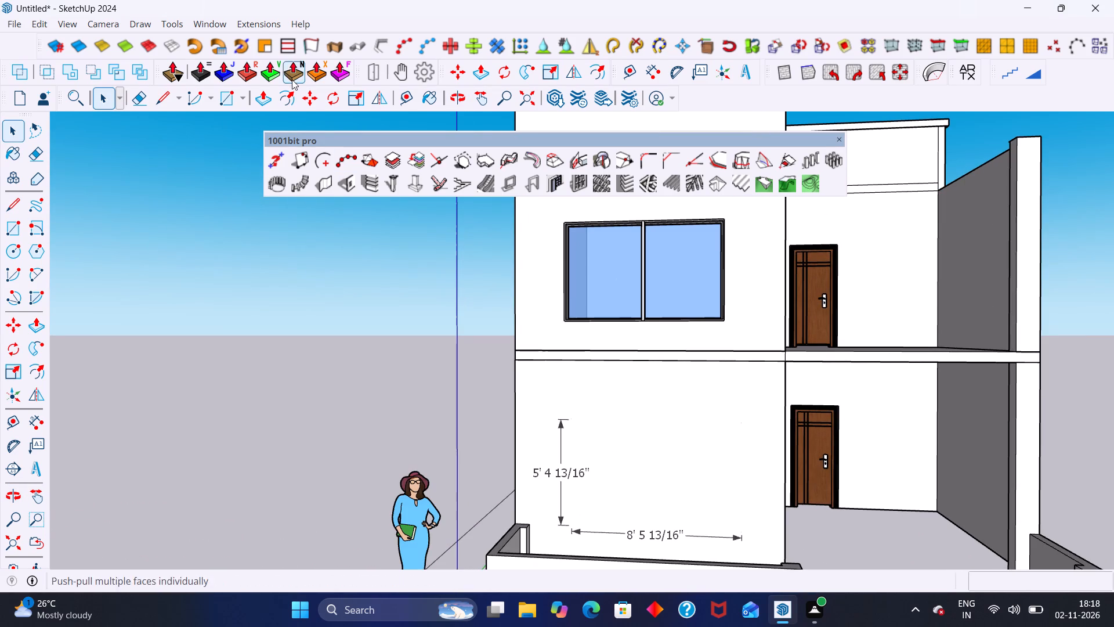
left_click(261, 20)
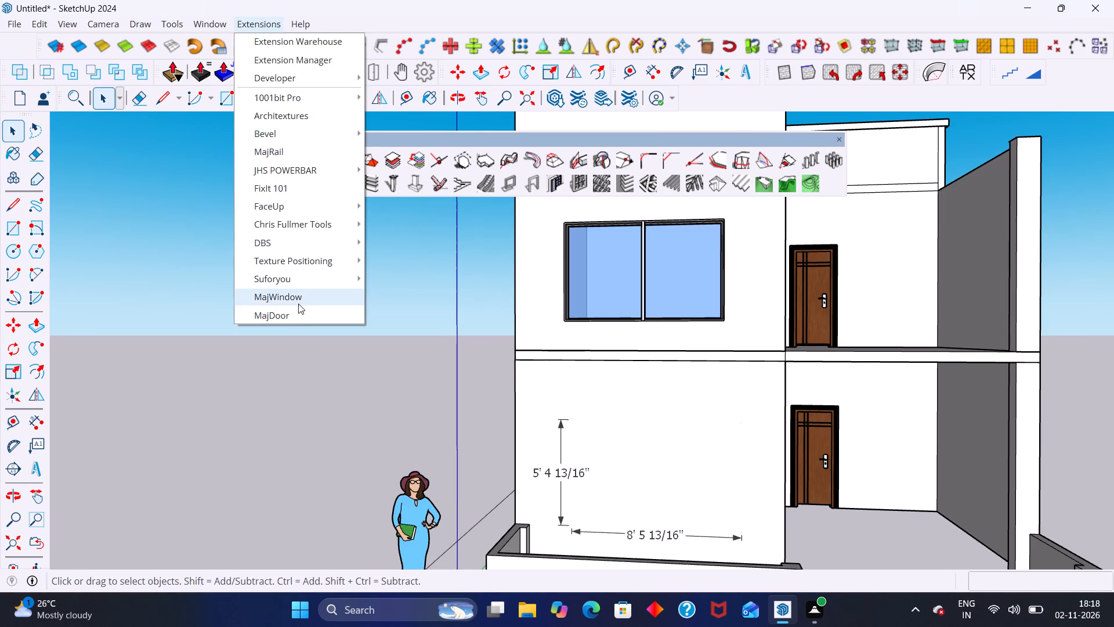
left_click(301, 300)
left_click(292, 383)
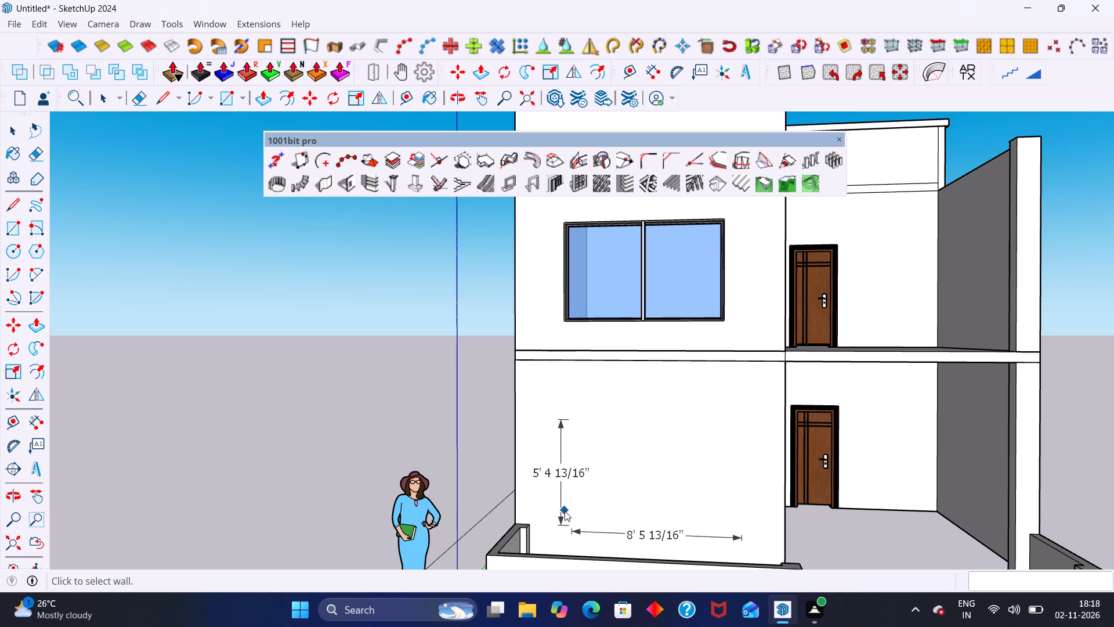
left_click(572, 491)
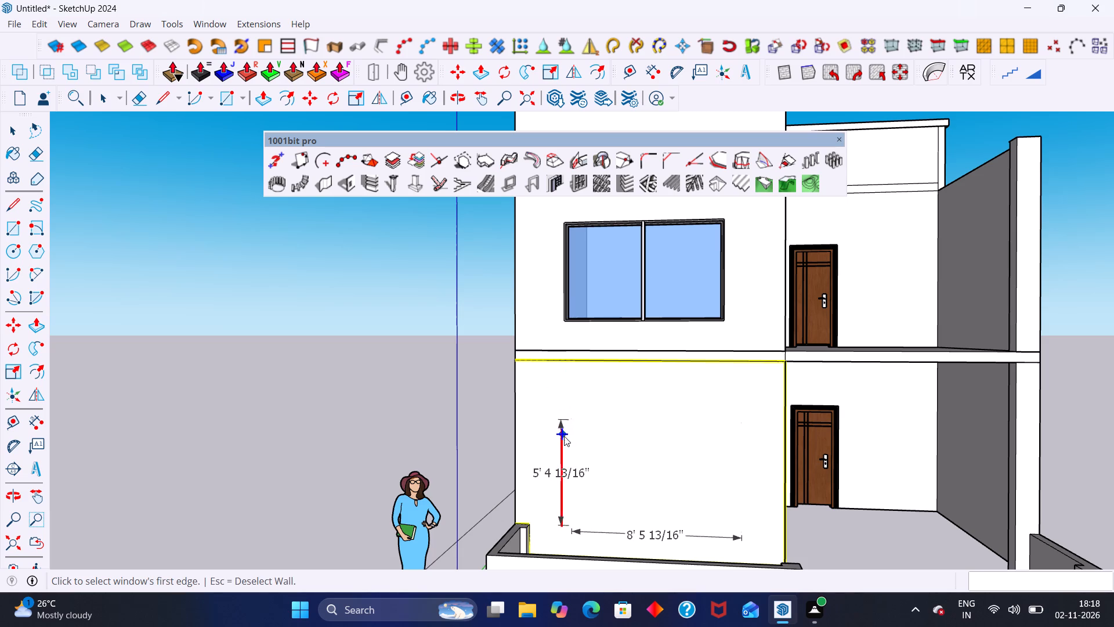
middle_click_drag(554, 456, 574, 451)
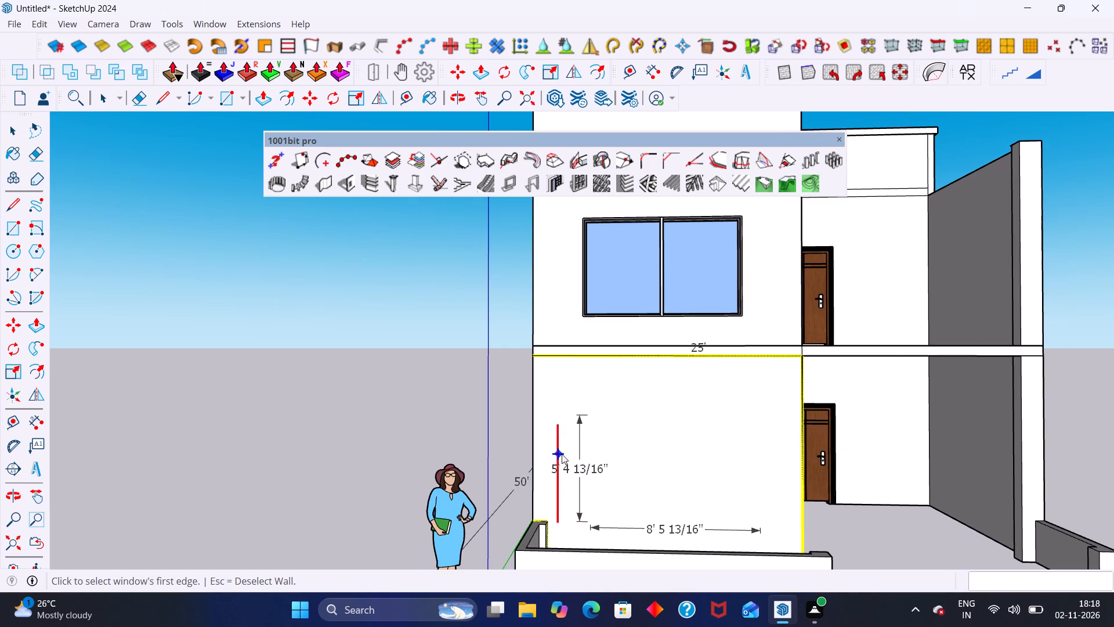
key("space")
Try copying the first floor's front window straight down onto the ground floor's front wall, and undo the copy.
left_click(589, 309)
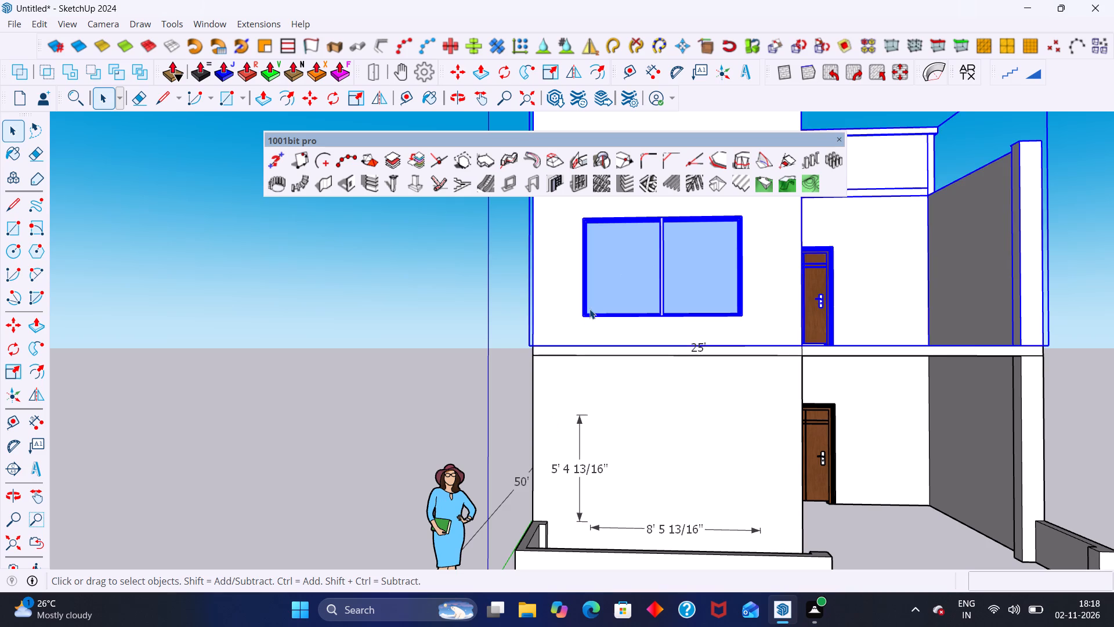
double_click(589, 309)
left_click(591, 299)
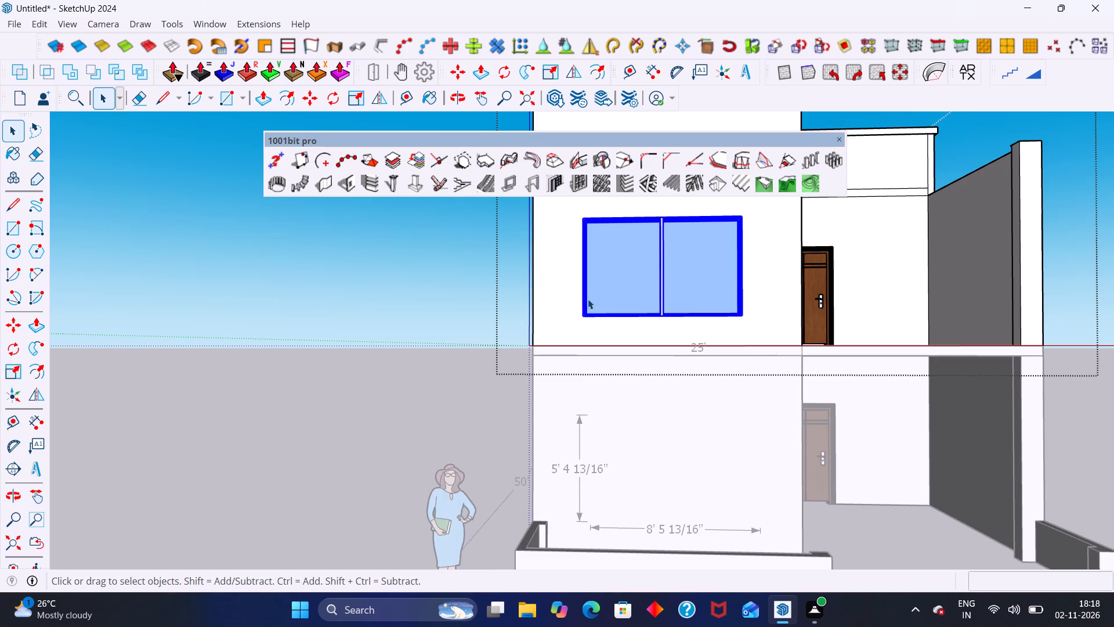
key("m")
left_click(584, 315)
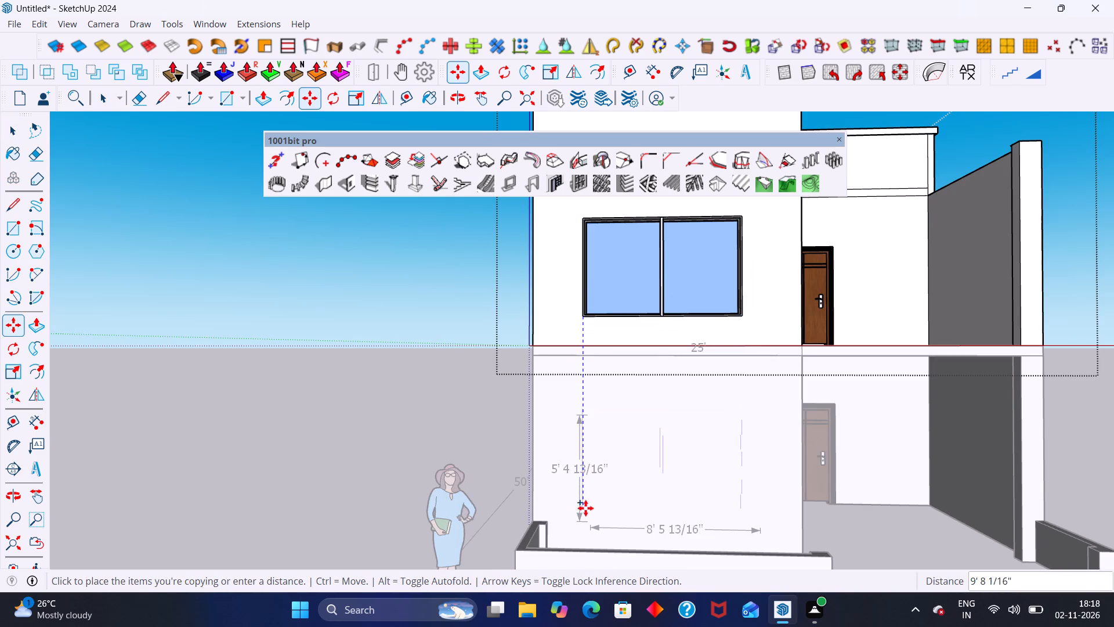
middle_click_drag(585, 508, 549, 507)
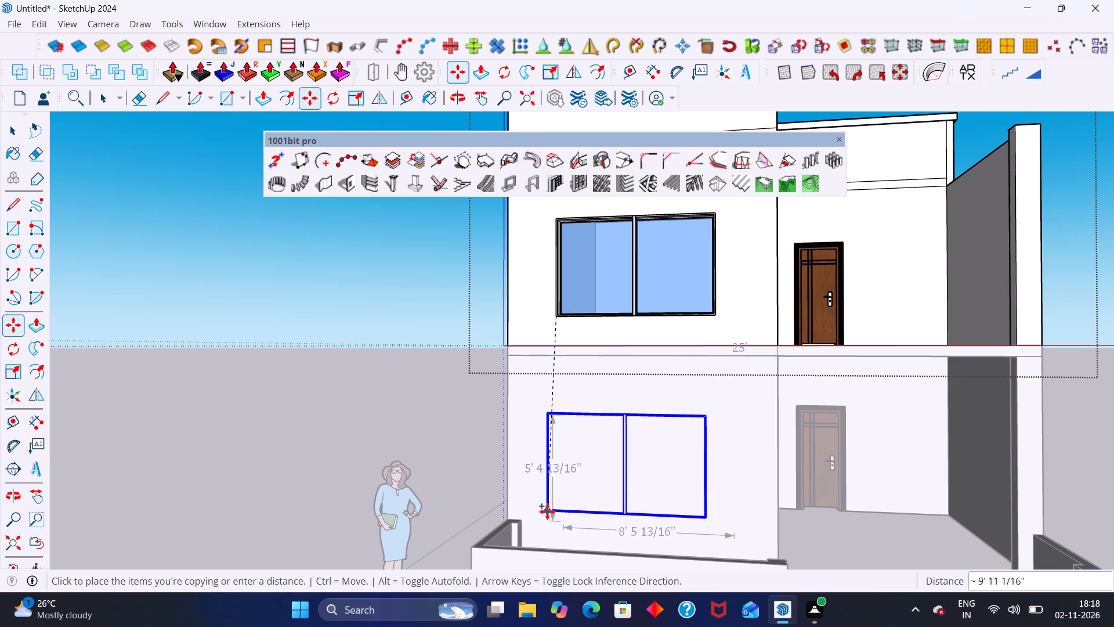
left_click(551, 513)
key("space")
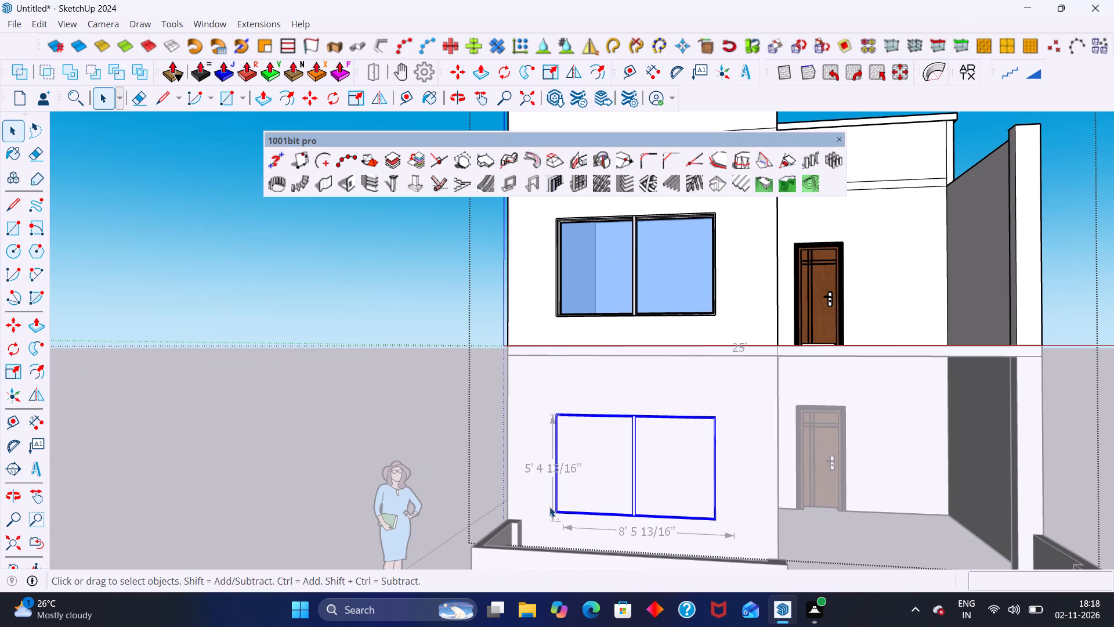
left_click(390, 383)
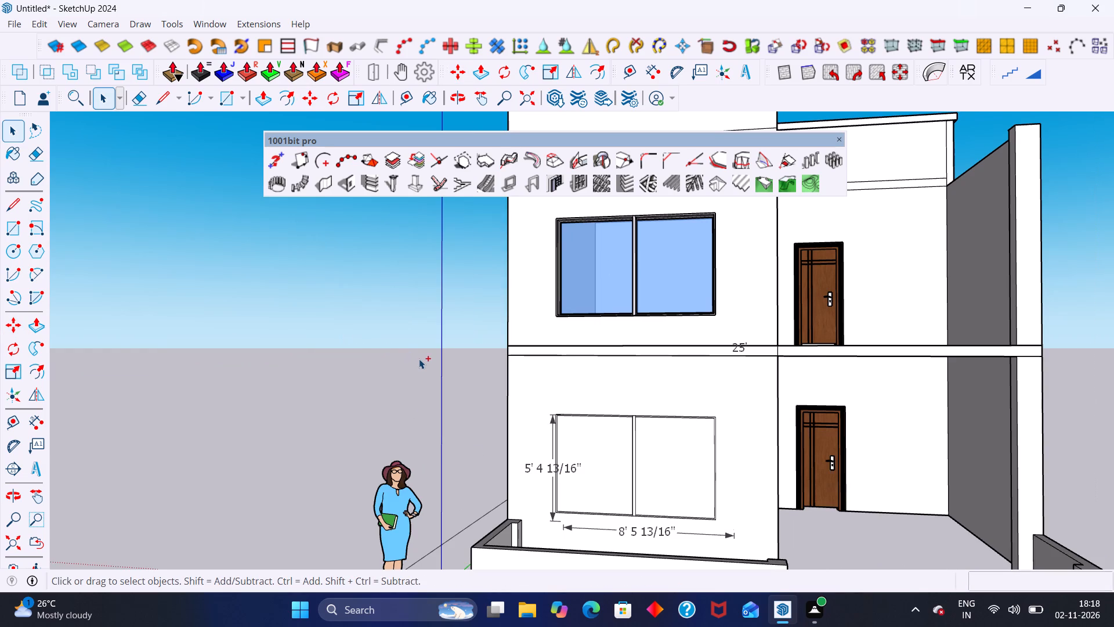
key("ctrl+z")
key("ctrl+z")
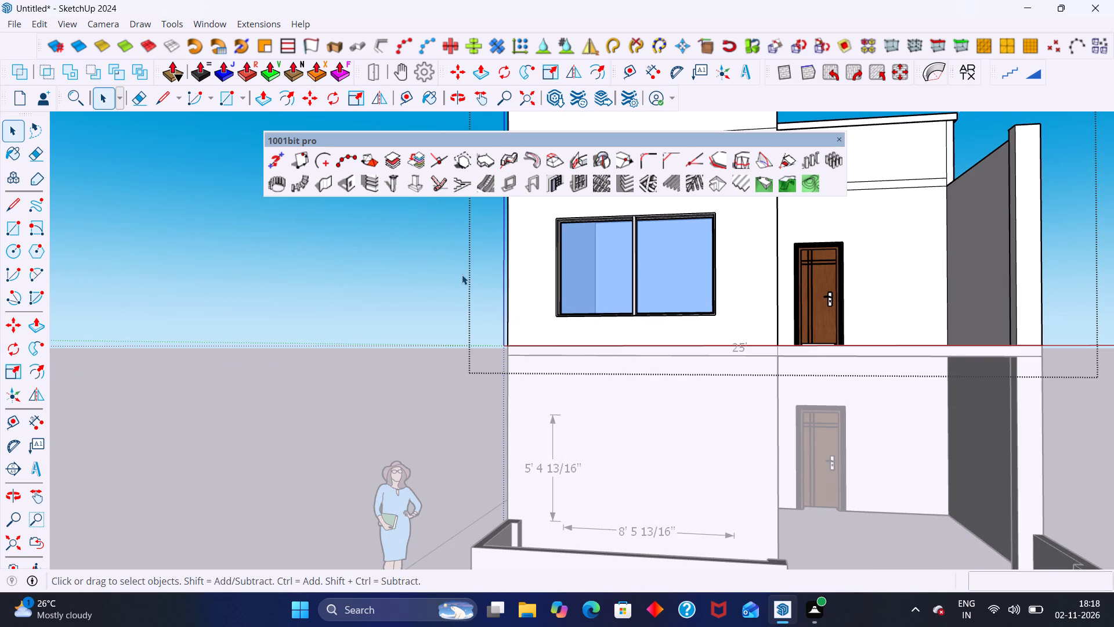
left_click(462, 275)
Delete the 5' 4 13/16" and 8' 5 13/16" dimensions from the ground floor's front wall.
middle_click_drag(504, 285, 556, 273)
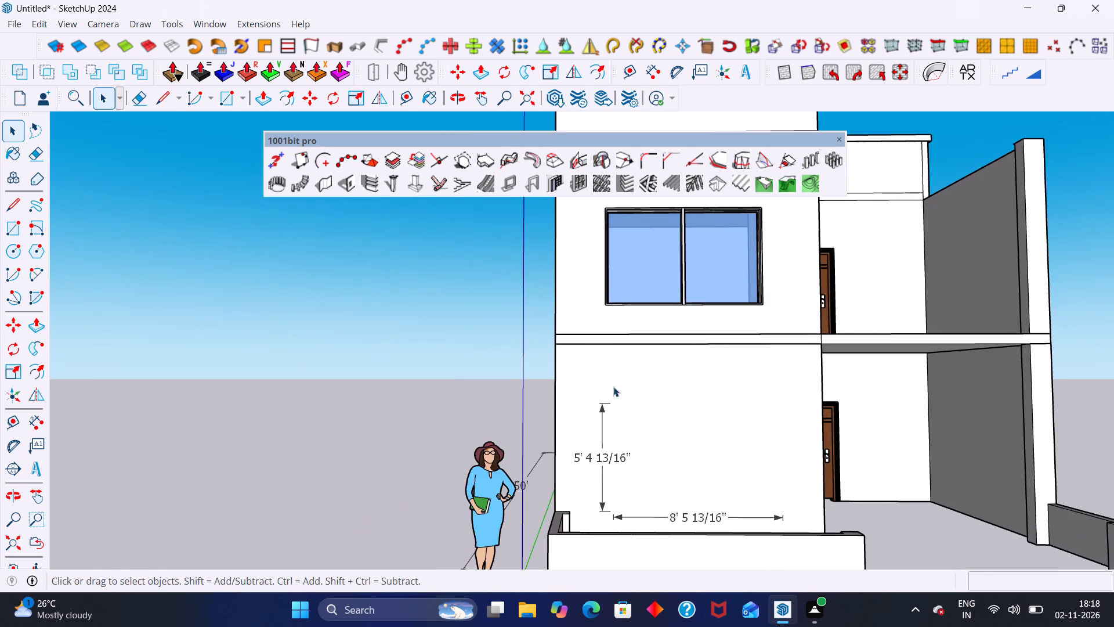
left_click(599, 458)
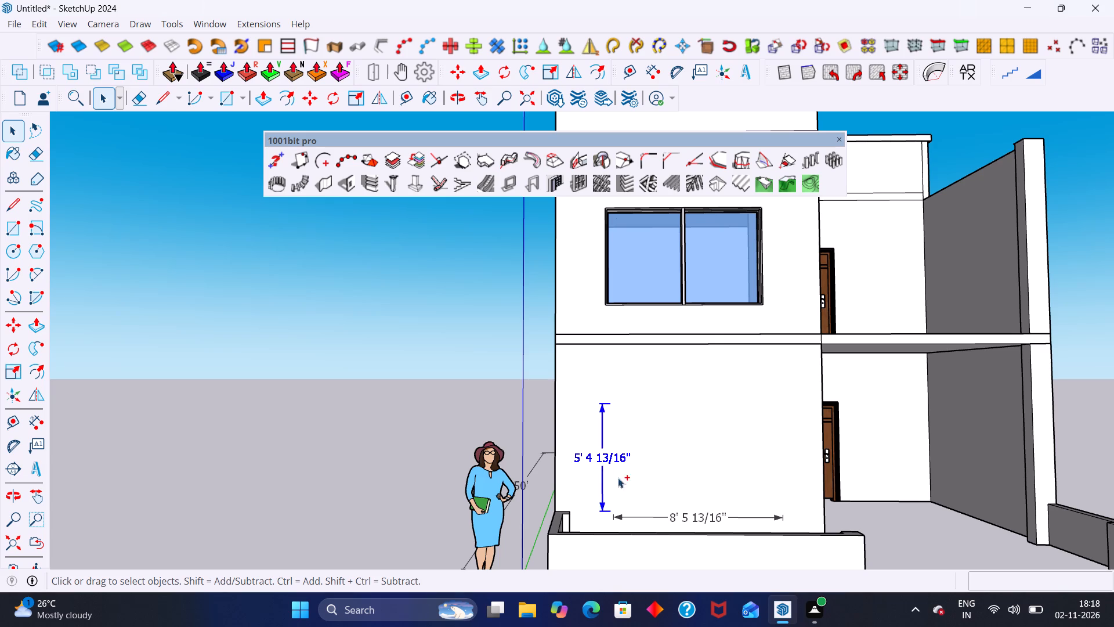
left_click(677, 521, "ctrl")
key("Delete")
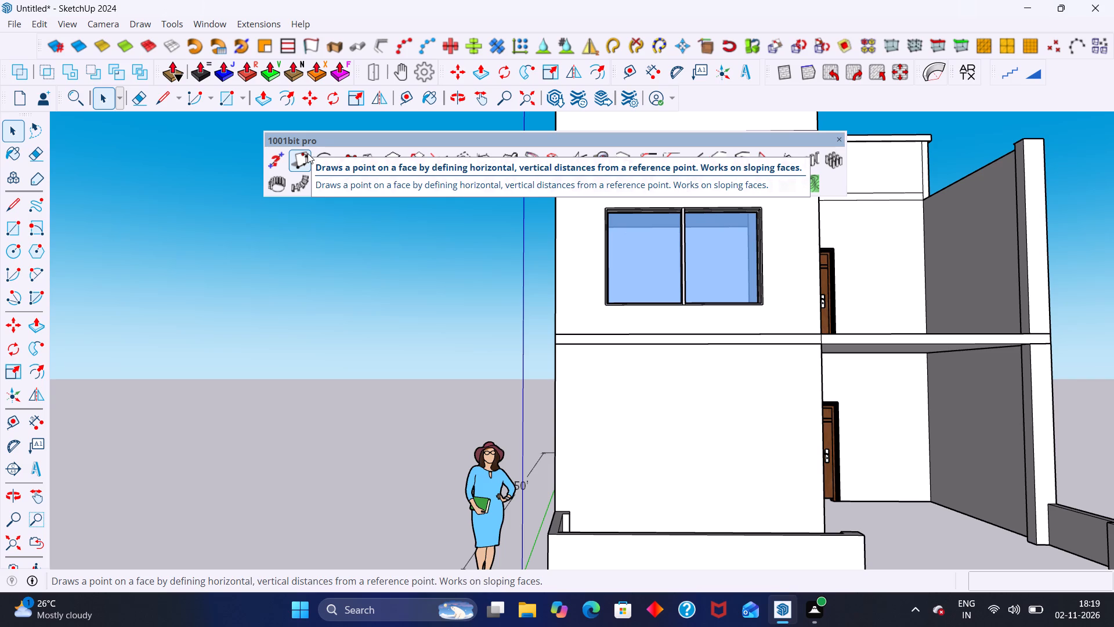
Examine the house front around the first-floor window and the blank ground-floor wall below it.
scroll(536, 290, "down", 3)
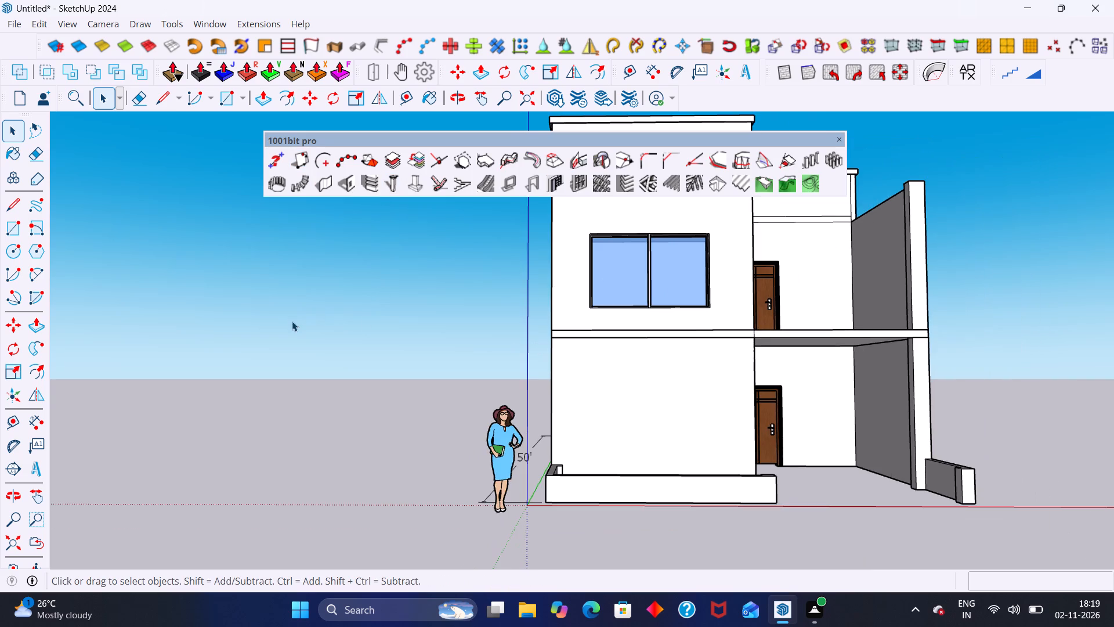
scroll(431, 347, "down", 2)
middle_click_drag(569, 373, 585, 369)
scroll(586, 369, "up", 3)
middle_click_drag(573, 365, 566, 416)
scroll(552, 355, "up", 3)
middle_click(550, 340)
scroll(549, 322, "up", 3)
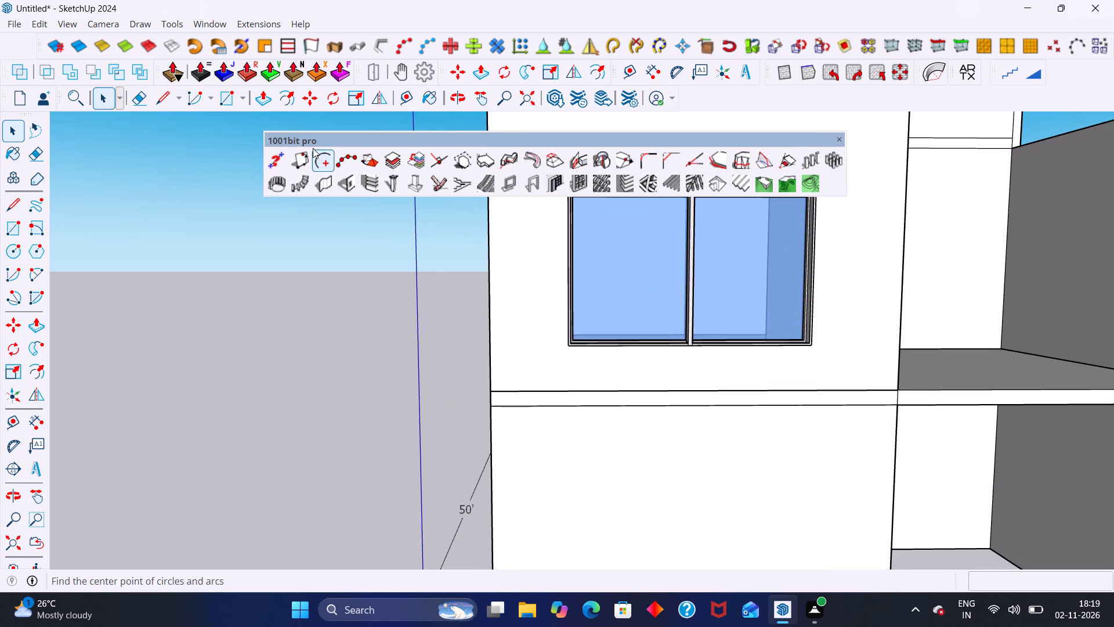
scroll(565, 341, "down", 3)
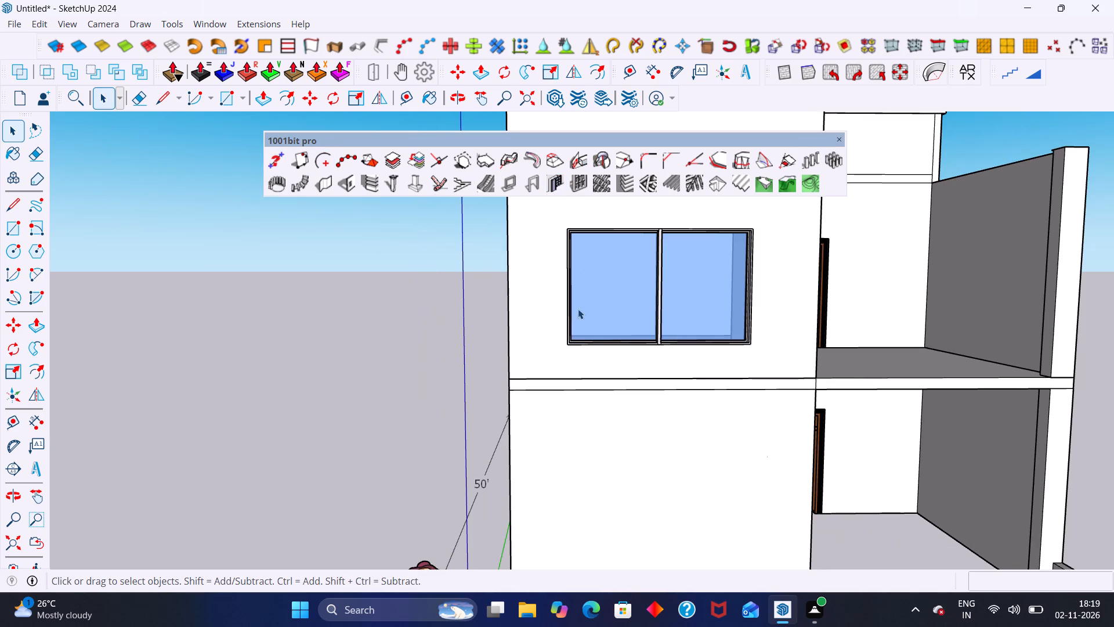
scroll(571, 419, "down", 4)
middle_click_drag(515, 374, 498, 358)
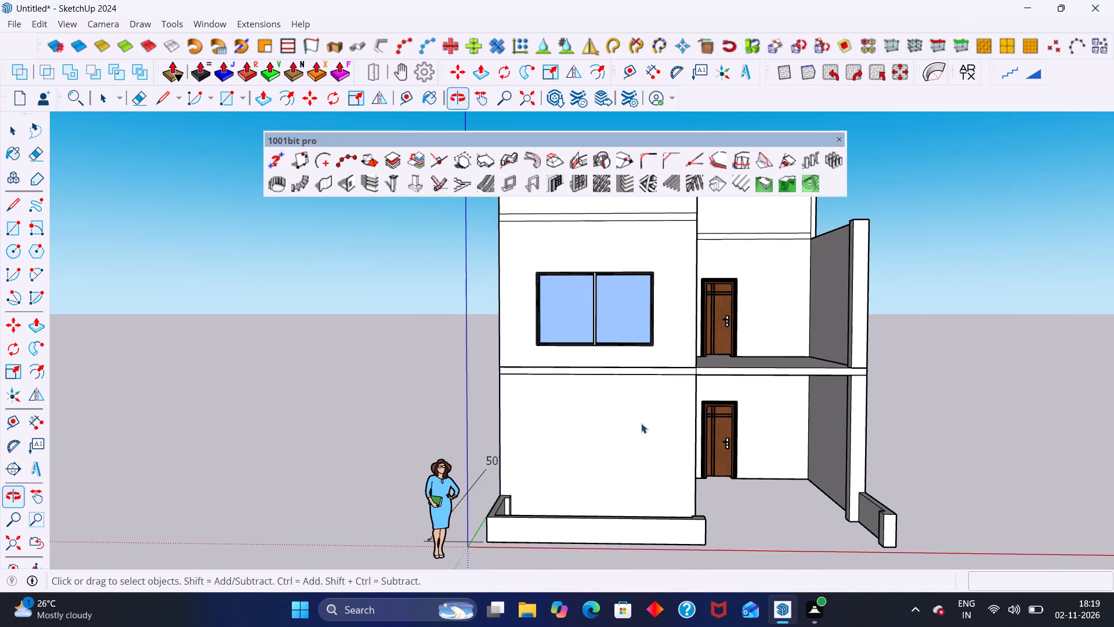
middle_click_drag(652, 428, 613, 403)
scroll(574, 424, "up", 3)
middle_click_drag(572, 427, 571, 446)
scroll(558, 438, "down", 3)
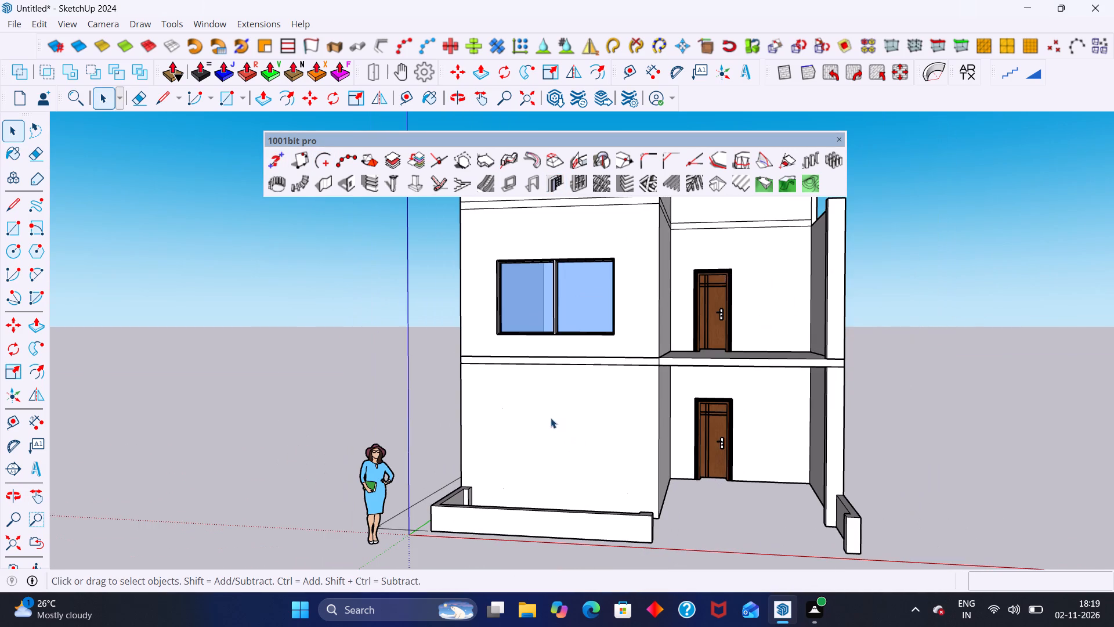
Draw a Type B MajWindow in the ground floor's front wall below the upper window, 8' wide and 60" high with an 18" floor gap.
left_click(261, 20)
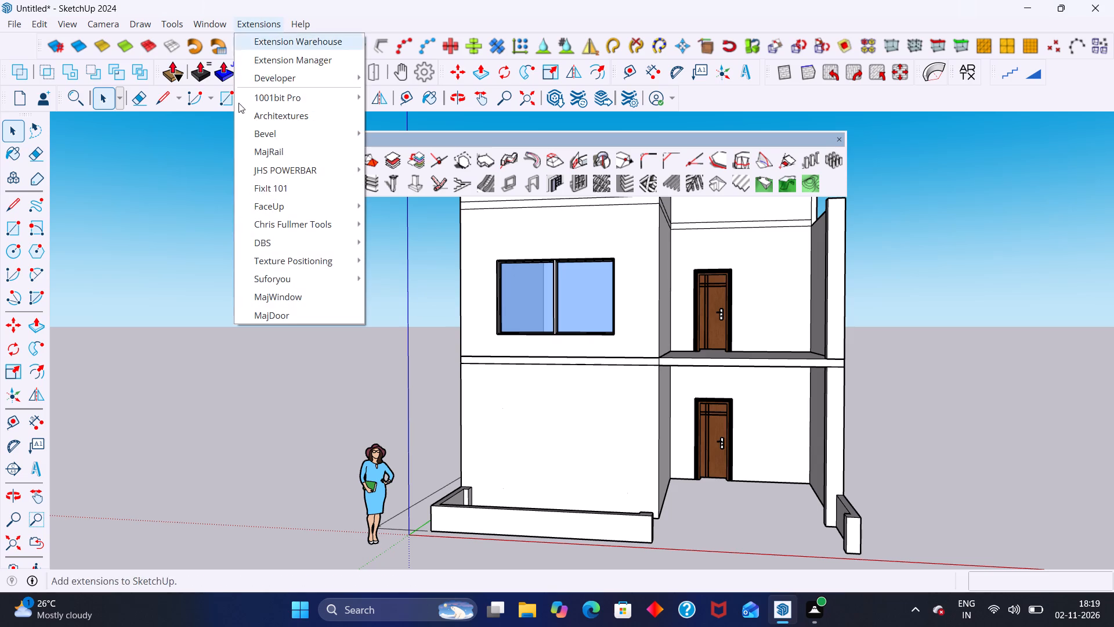
left_click(280, 294)
left_click(280, 386)
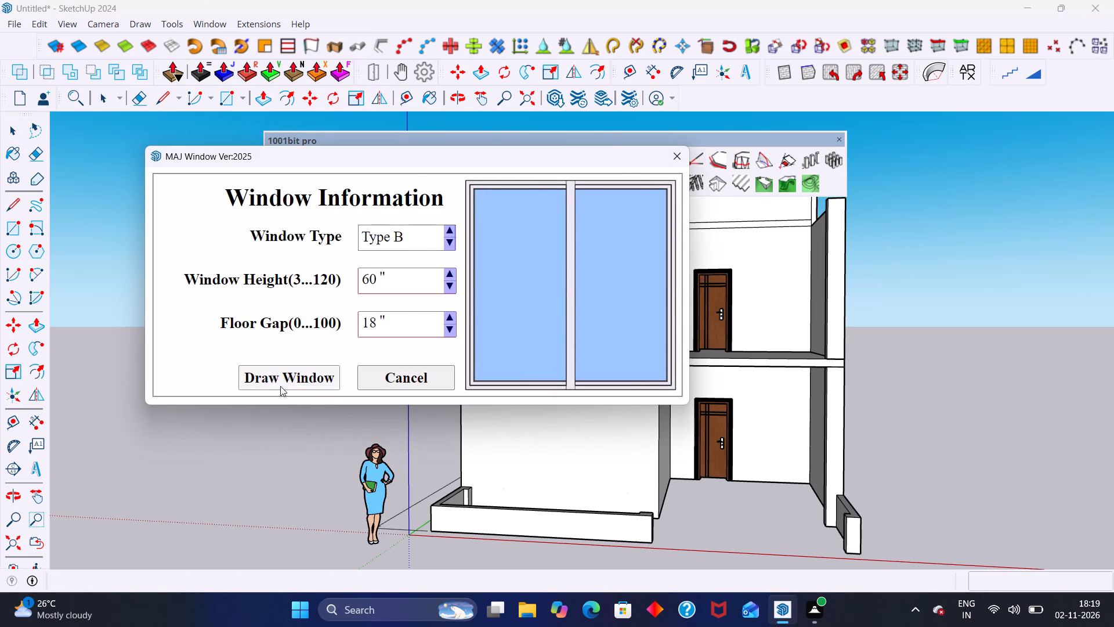
left_click(476, 463)
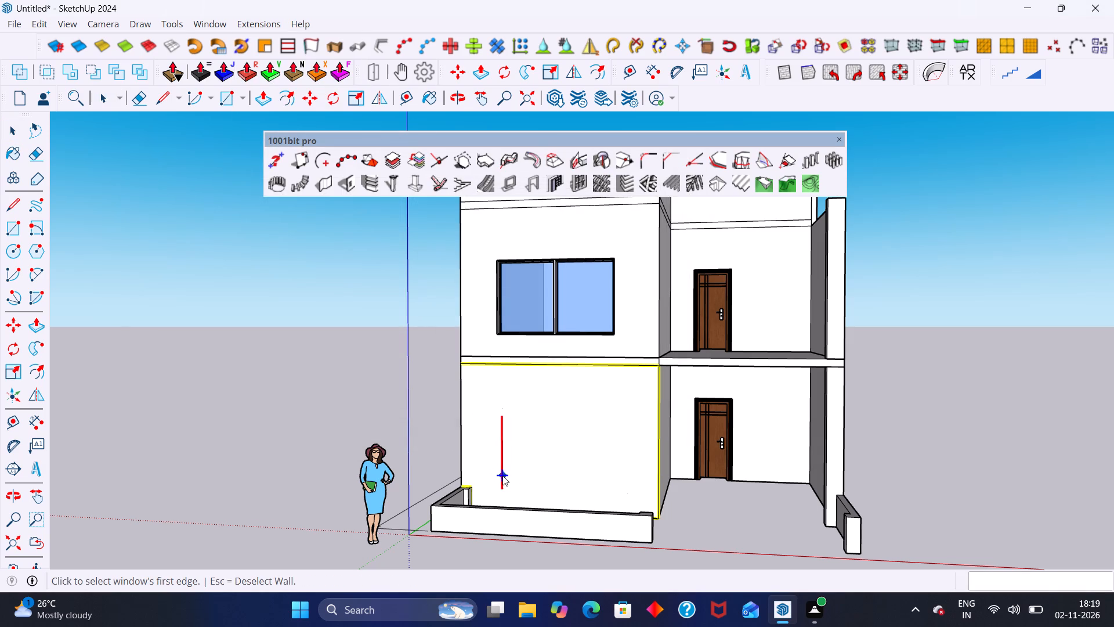
middle_click_drag(502, 475, 529, 471)
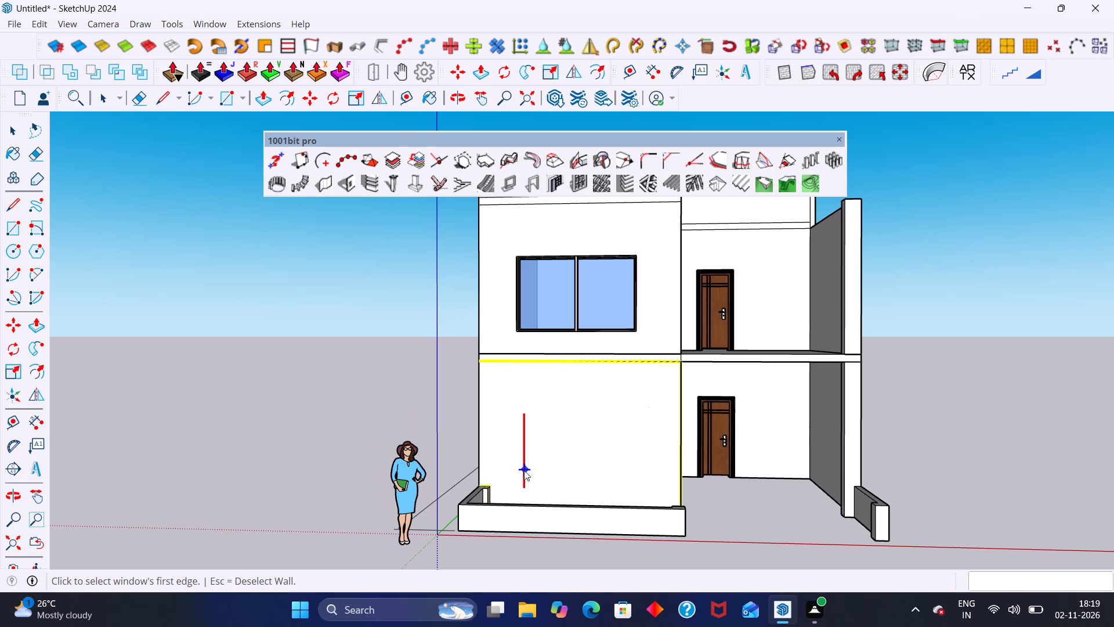
left_click(520, 470)
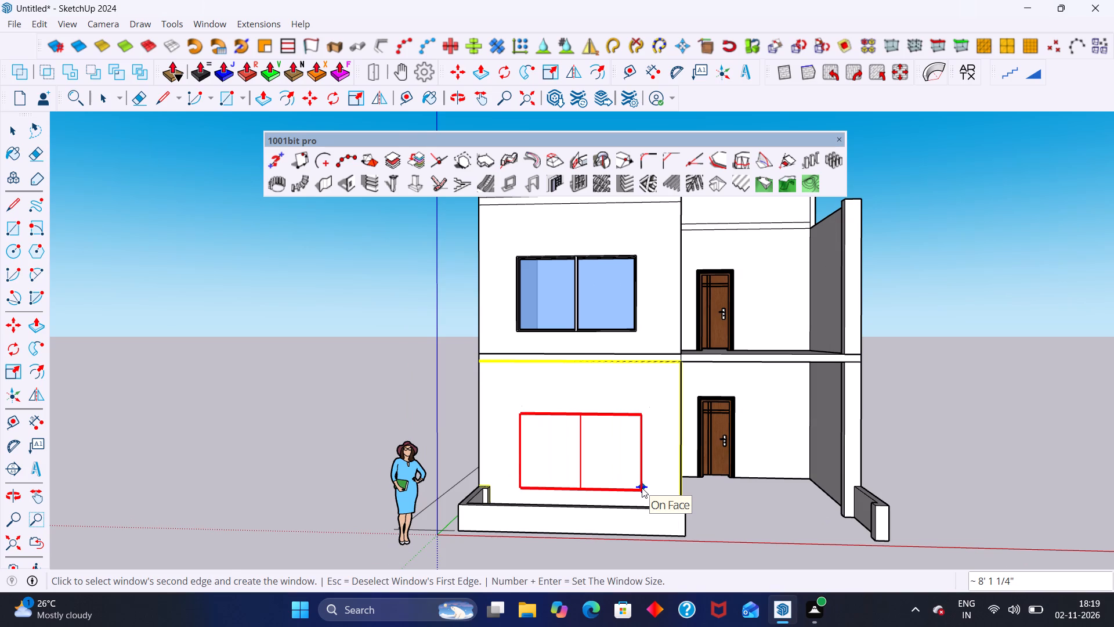
type("8'")
key("Return")
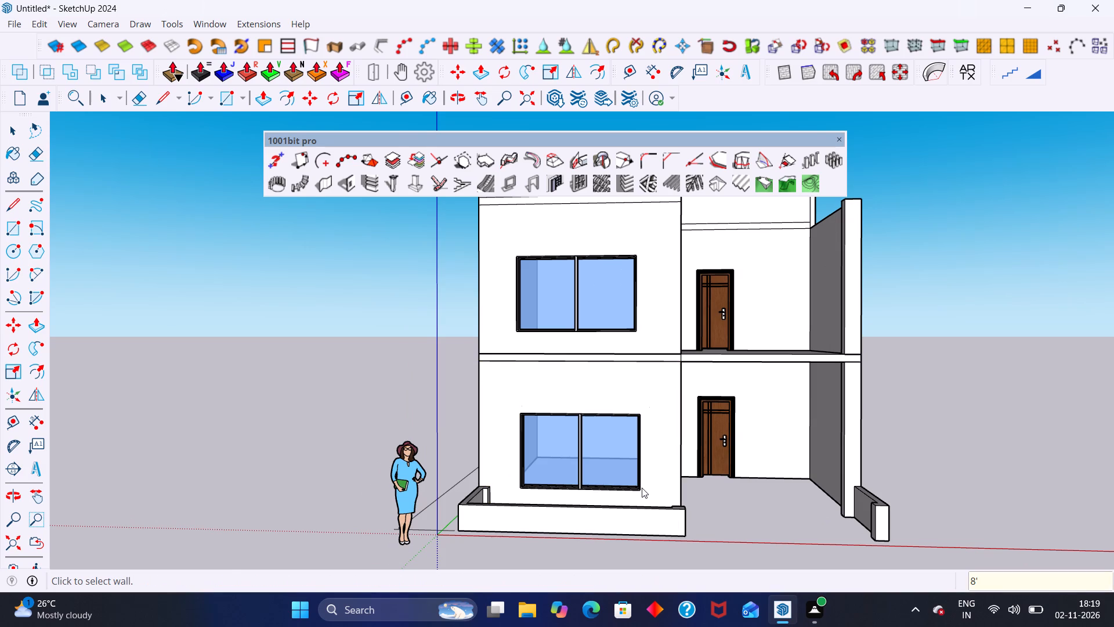
Examine the house front, comparing the top heights of the windows and doors on both floors.
key("space")
scroll(609, 453, "down", 3)
middle_click_drag(596, 430, 487, 424)
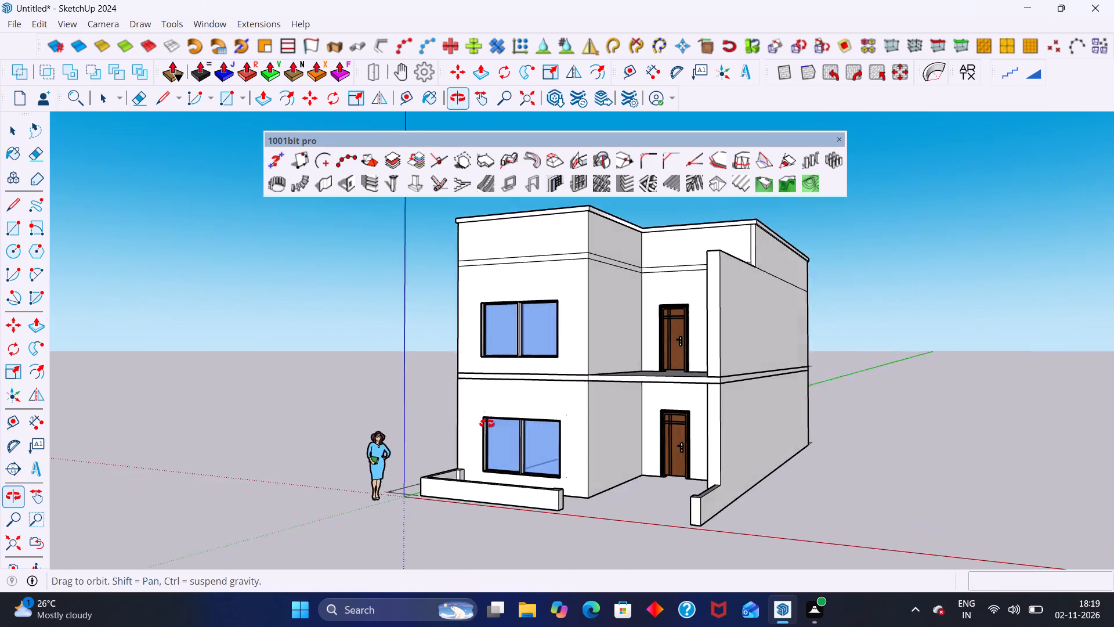
middle_click_drag(487, 424, 556, 444)
middle_click_drag(627, 459, 589, 424)
scroll(607, 409, "up", 7)
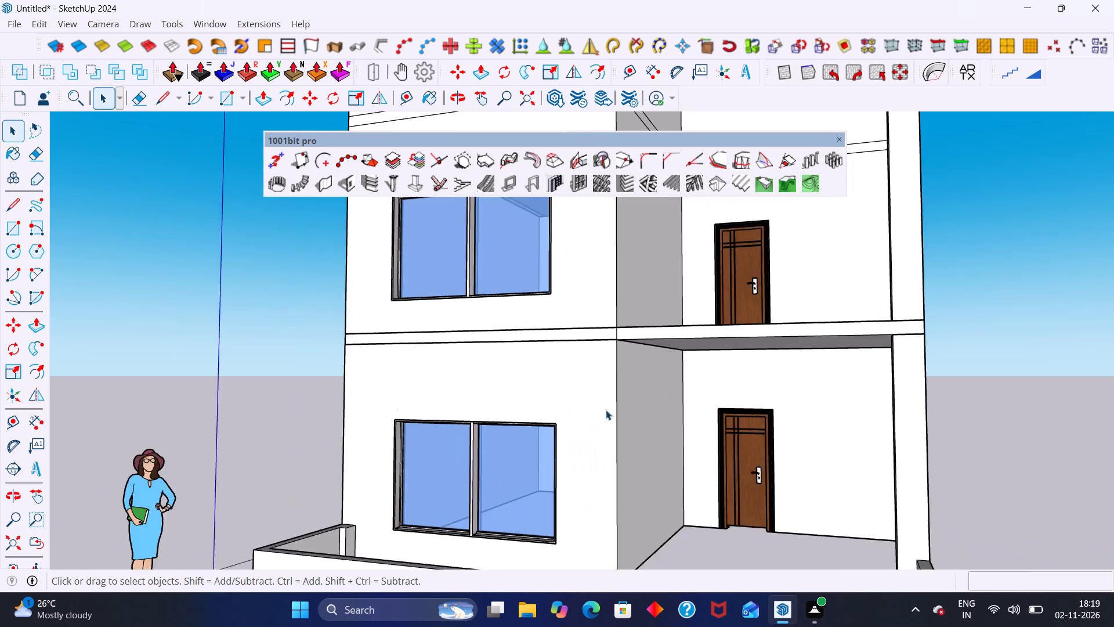
scroll(606, 410, "up", 7)
scroll(740, 391, "up", 1)
scroll(739, 391, "down", 9)
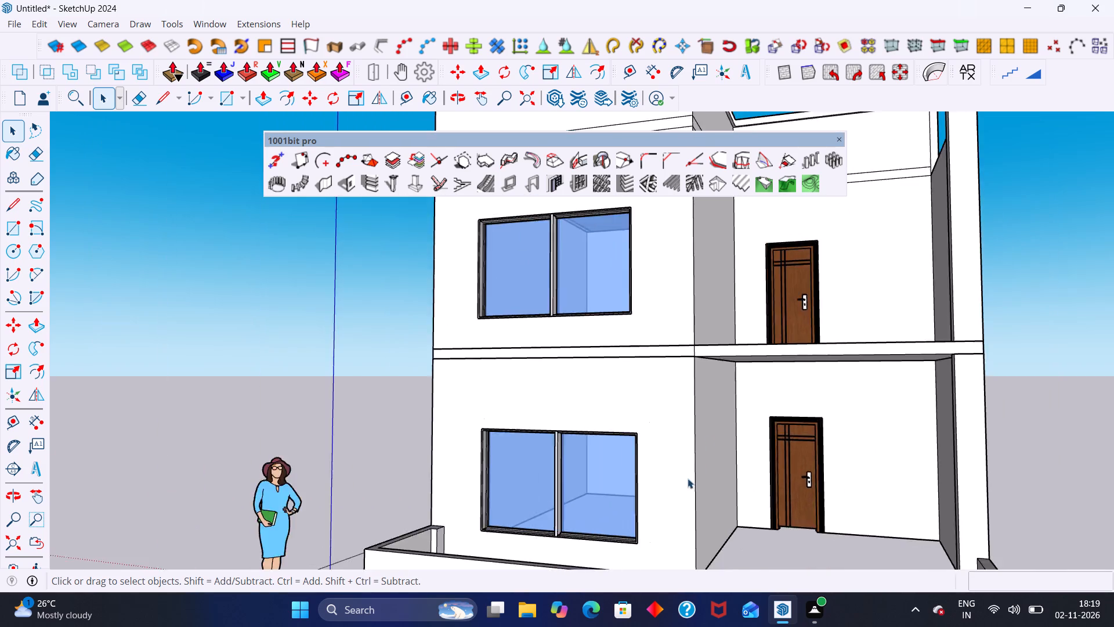
scroll(688, 478, "down", 4)
scroll(642, 285, "up", 9)
middle_click_drag(667, 298, 675, 318)
scroll(717, 342, "up", 3)
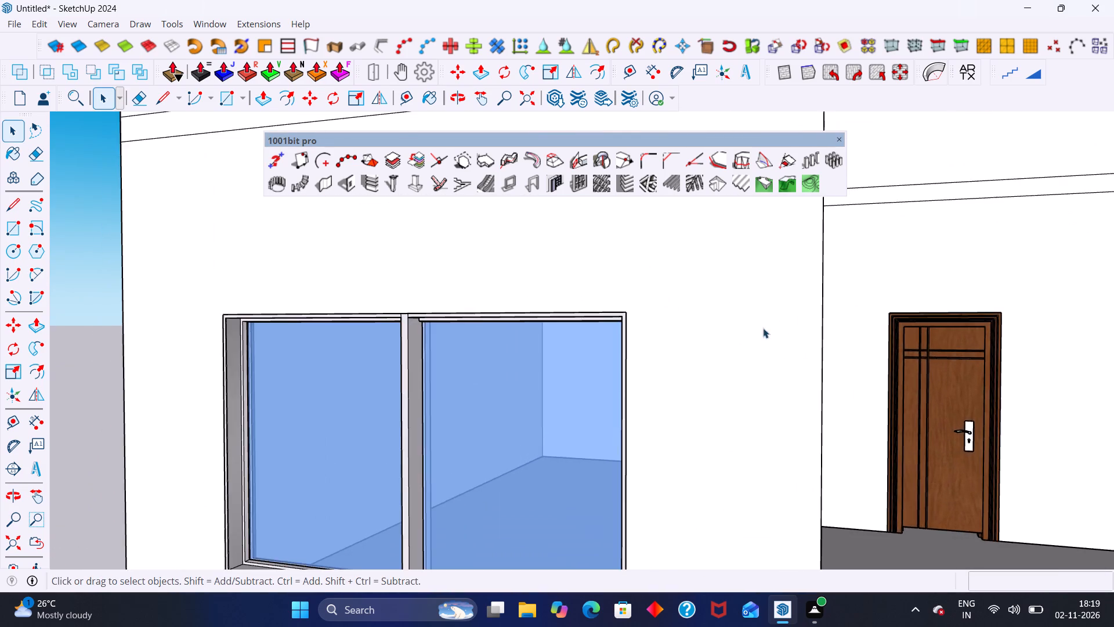
scroll(763, 328, "up", 4)
middle_click_drag(784, 318, 813, 318)
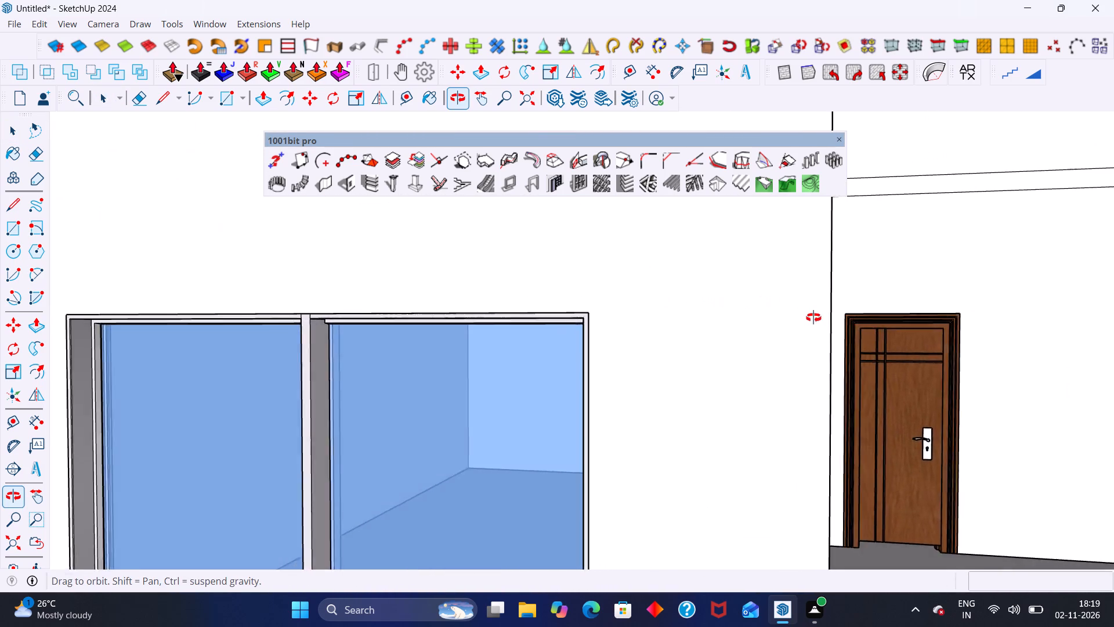
middle_click_drag(813, 318, 789, 310)
scroll(725, 303, "down", 19)
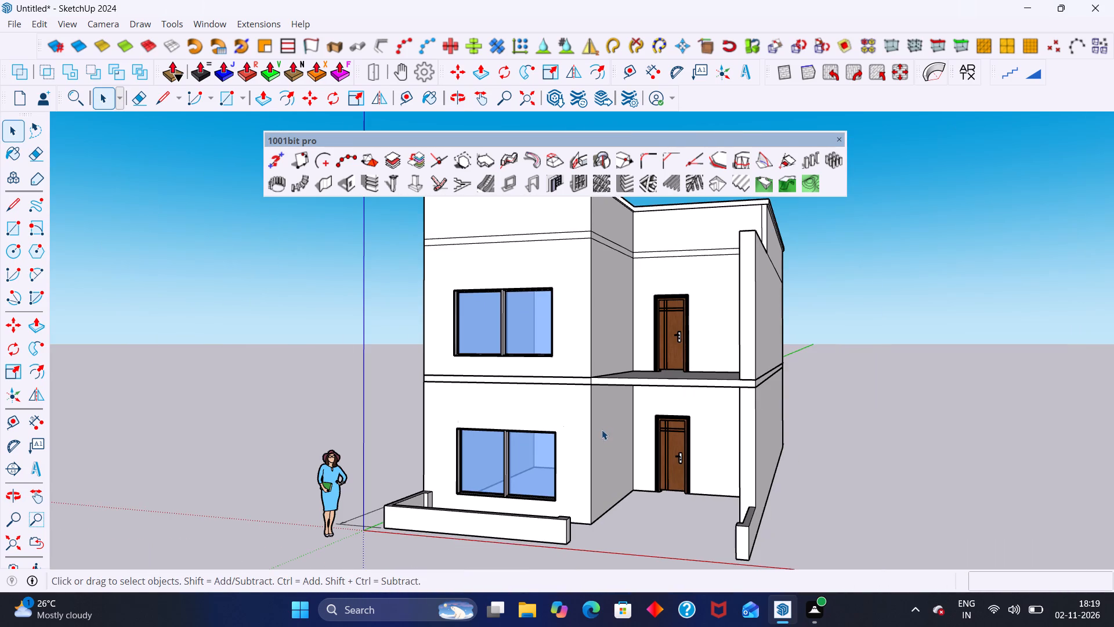
Draw a line from the ground-floor window's top corner to the front wall's edge and on about 12' 9" along the recess side wall.
key("l")
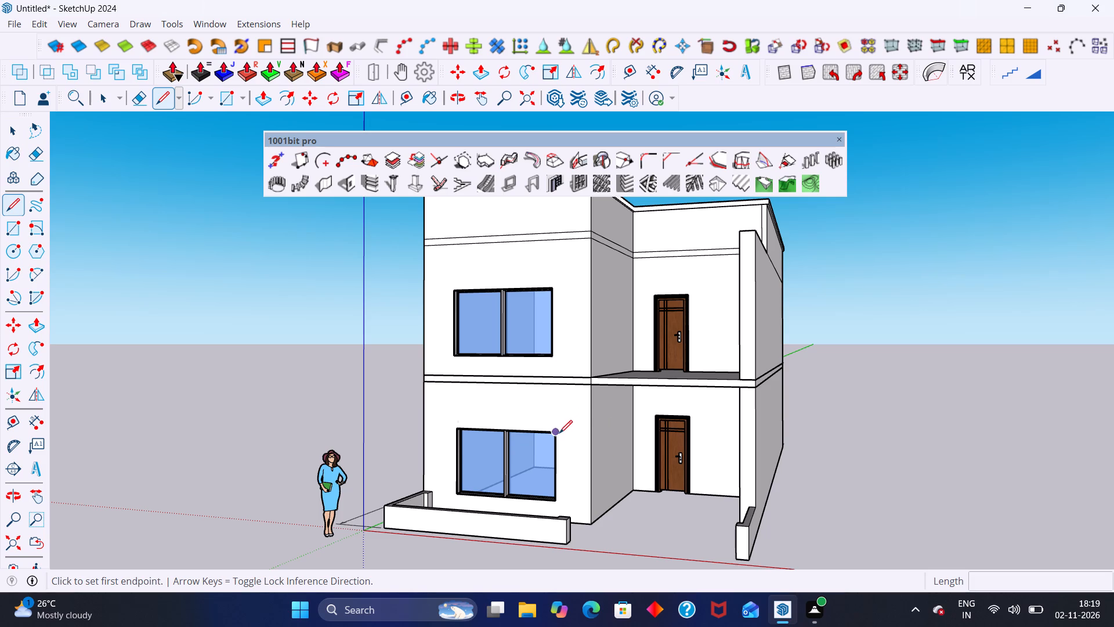
left_click(559, 433)
left_click(591, 435)
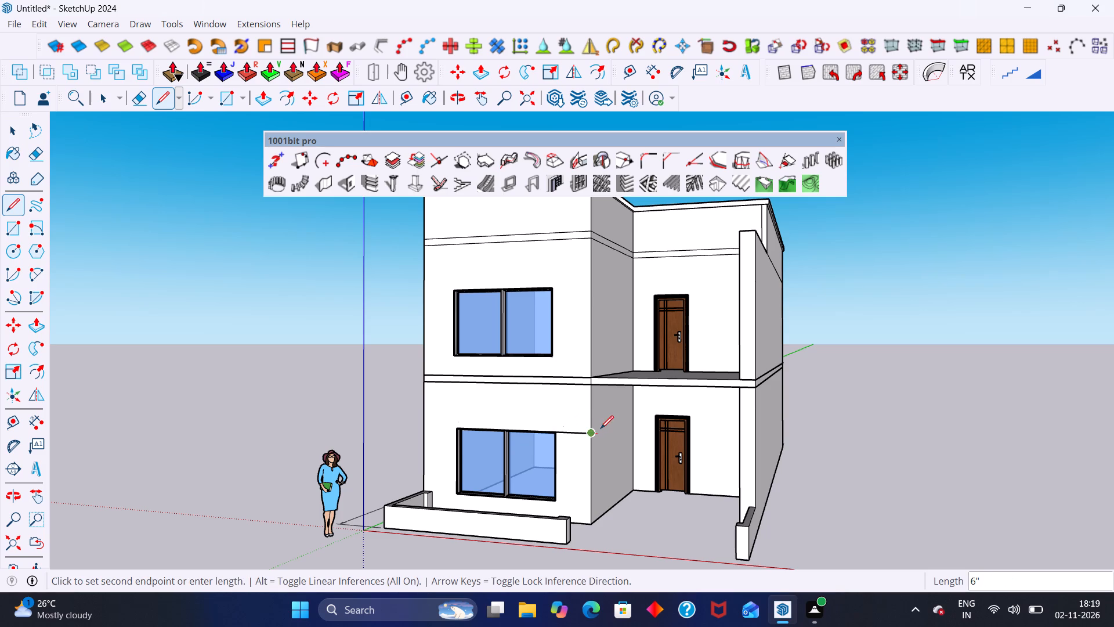
left_click(635, 419)
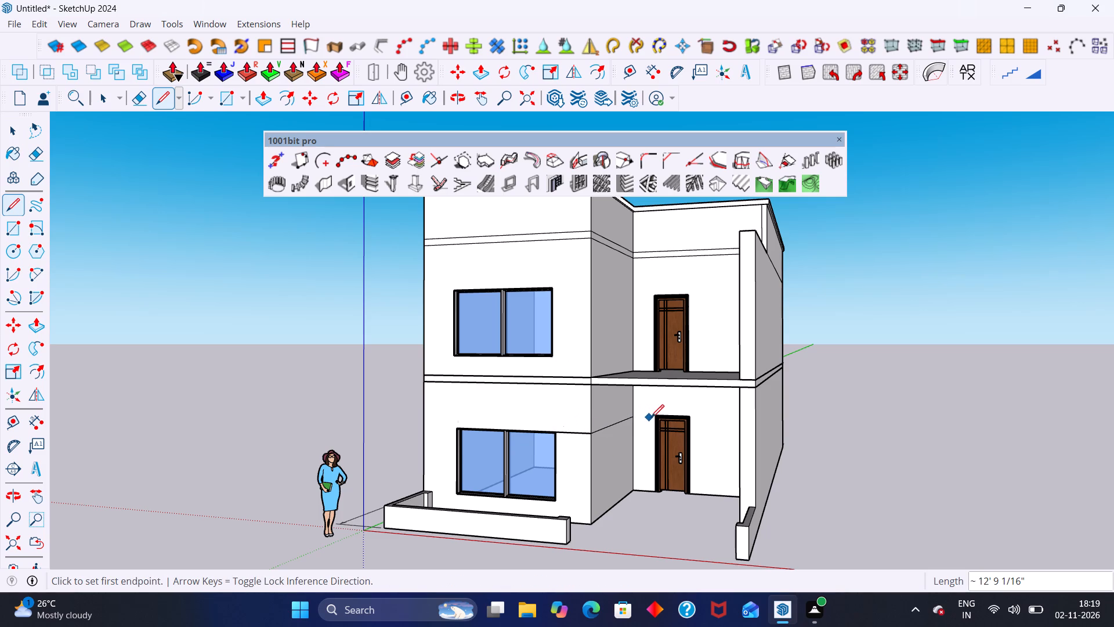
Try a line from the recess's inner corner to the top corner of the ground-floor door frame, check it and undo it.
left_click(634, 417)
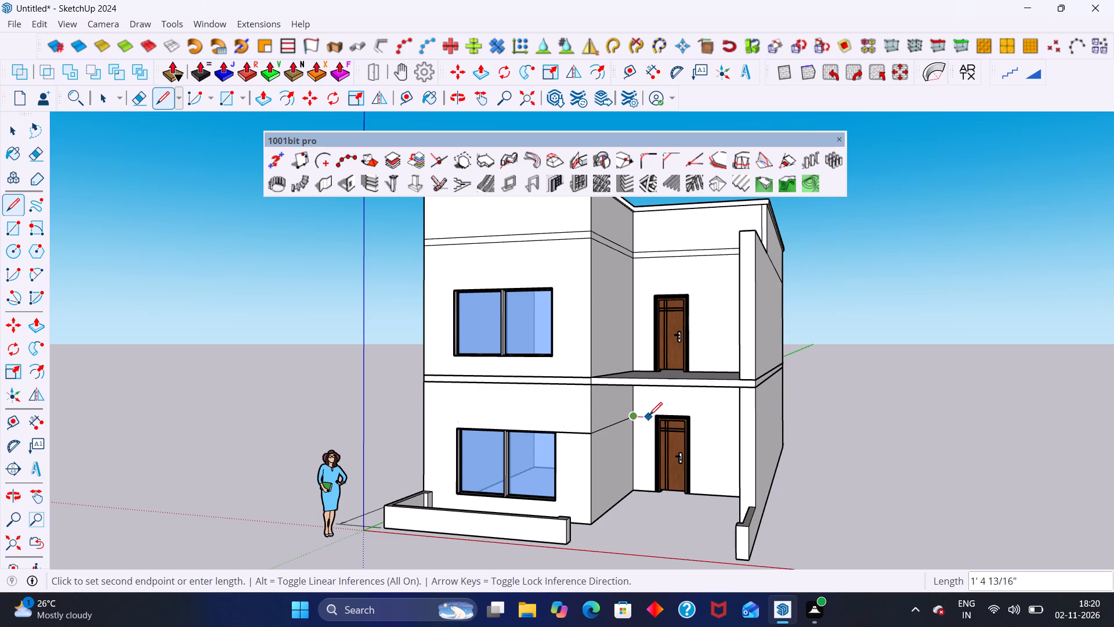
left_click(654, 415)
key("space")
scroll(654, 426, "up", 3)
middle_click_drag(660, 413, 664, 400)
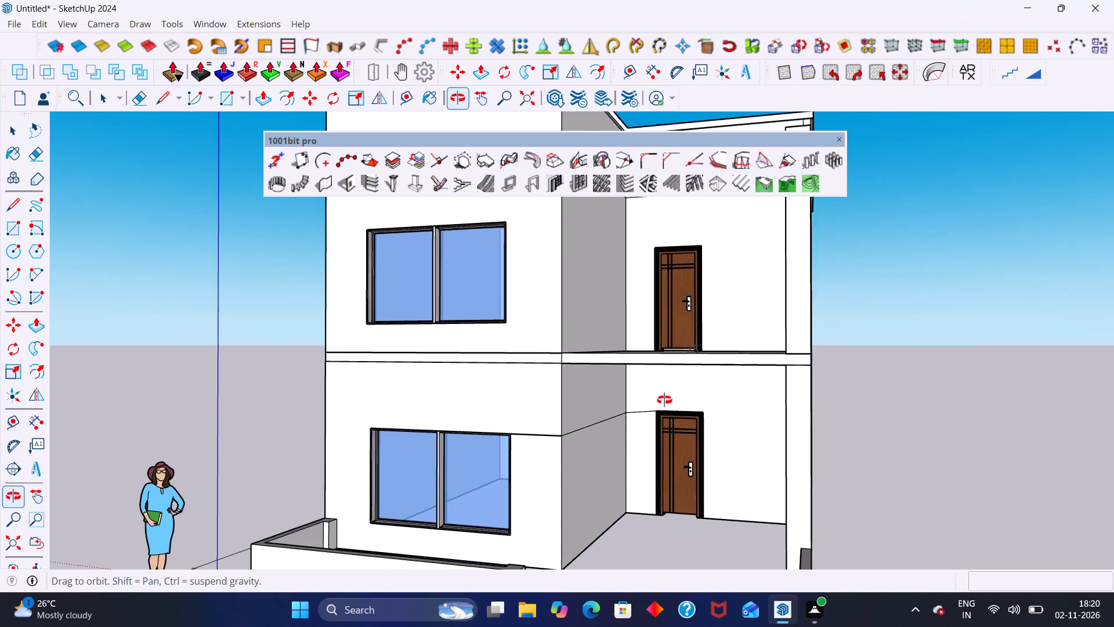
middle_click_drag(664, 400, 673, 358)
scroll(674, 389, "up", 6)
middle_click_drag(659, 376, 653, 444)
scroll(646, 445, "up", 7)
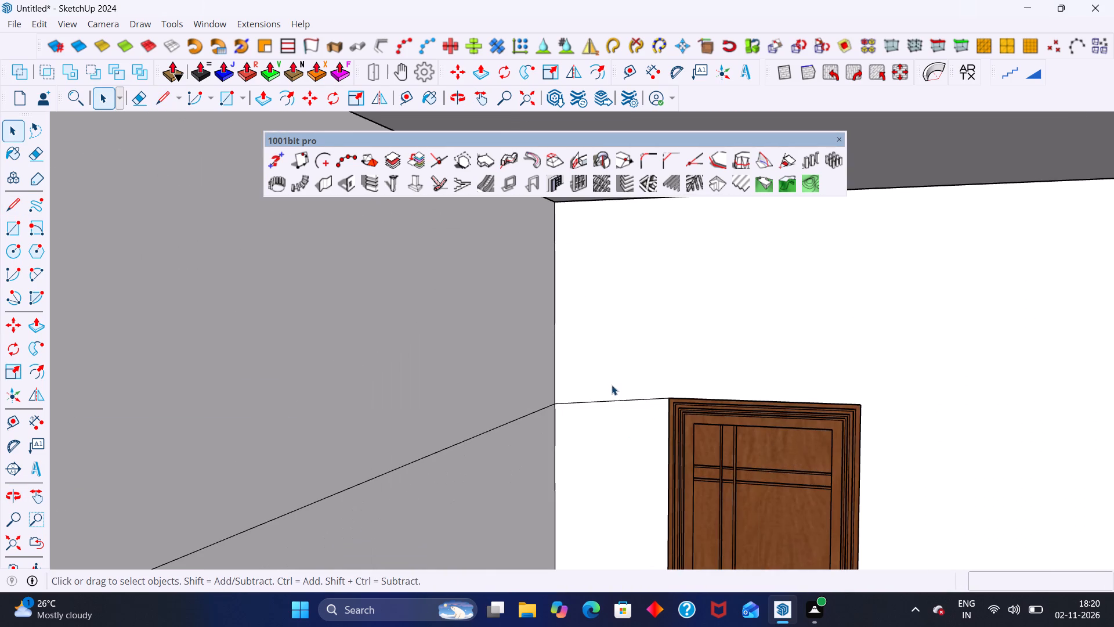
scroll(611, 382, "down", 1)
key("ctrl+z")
Draw a line about 2' long from the end of the side-wall line to the ground-floor door frame's upper corner.
scroll(564, 392, "down", 4)
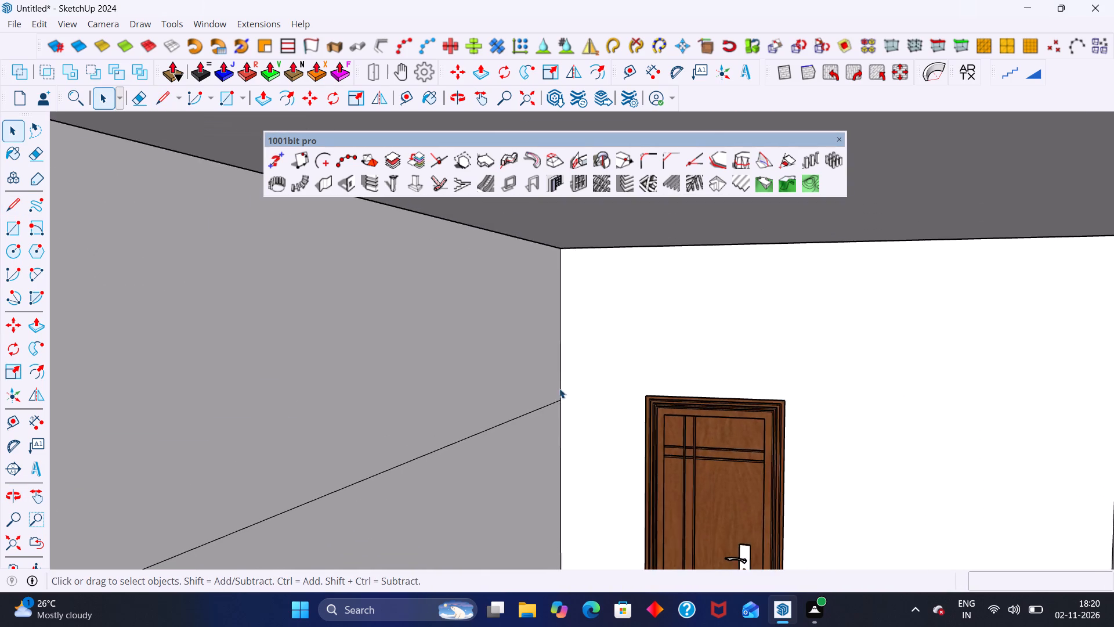
scroll(559, 388, "down", 7)
middle_click_drag(549, 375, 491, 372)
scroll(527, 392, "up", 2)
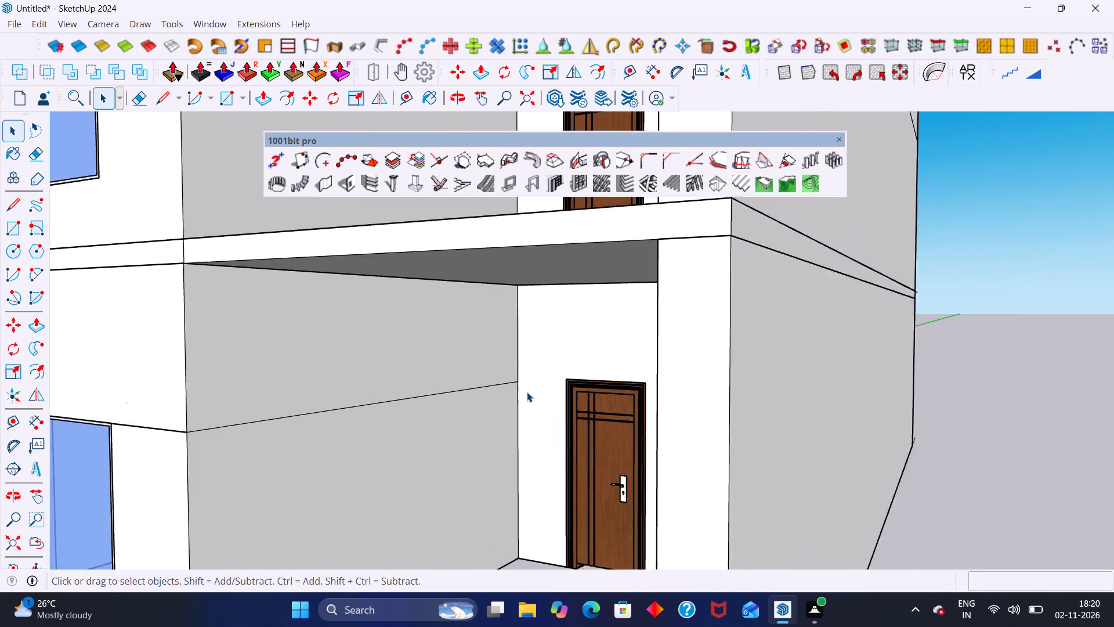
scroll(527, 392, "up", 2)
key("l")
left_click(515, 381)
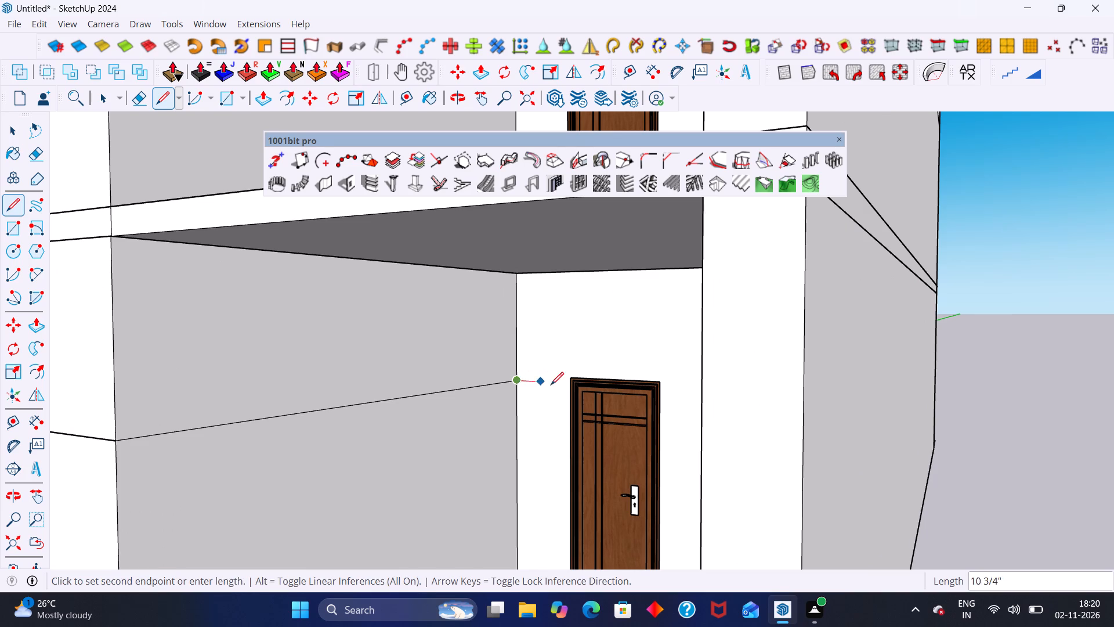
left_click(567, 386)
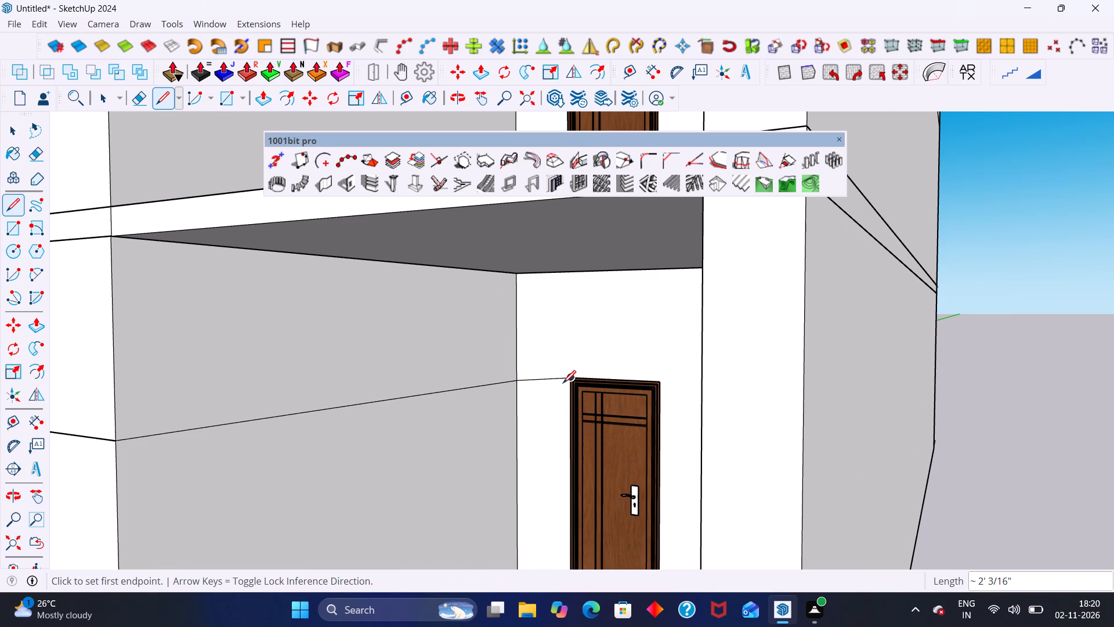
key("ctrl+z")
left_click(516, 384)
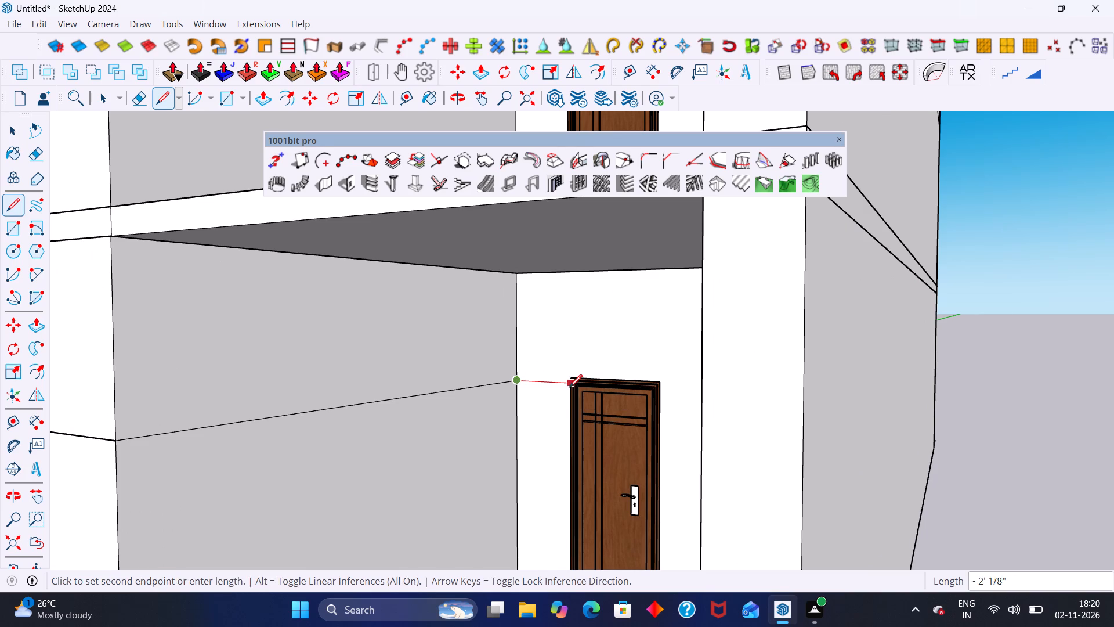
left_click(569, 387)
key("n")
scroll(516, 369, "down", 2)
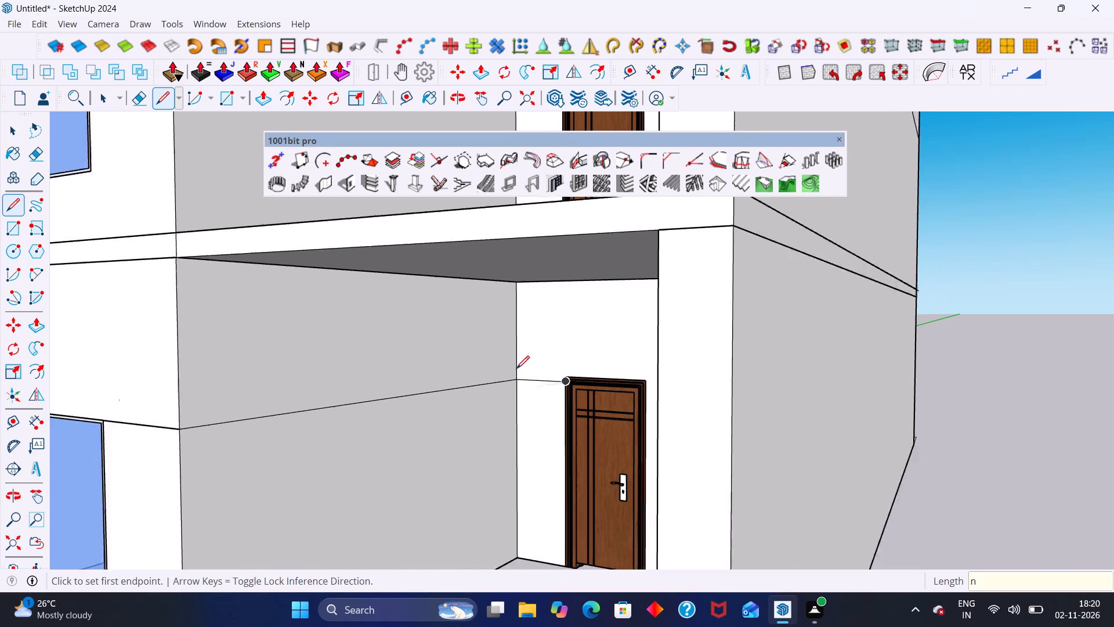
scroll(516, 369, "down", 2)
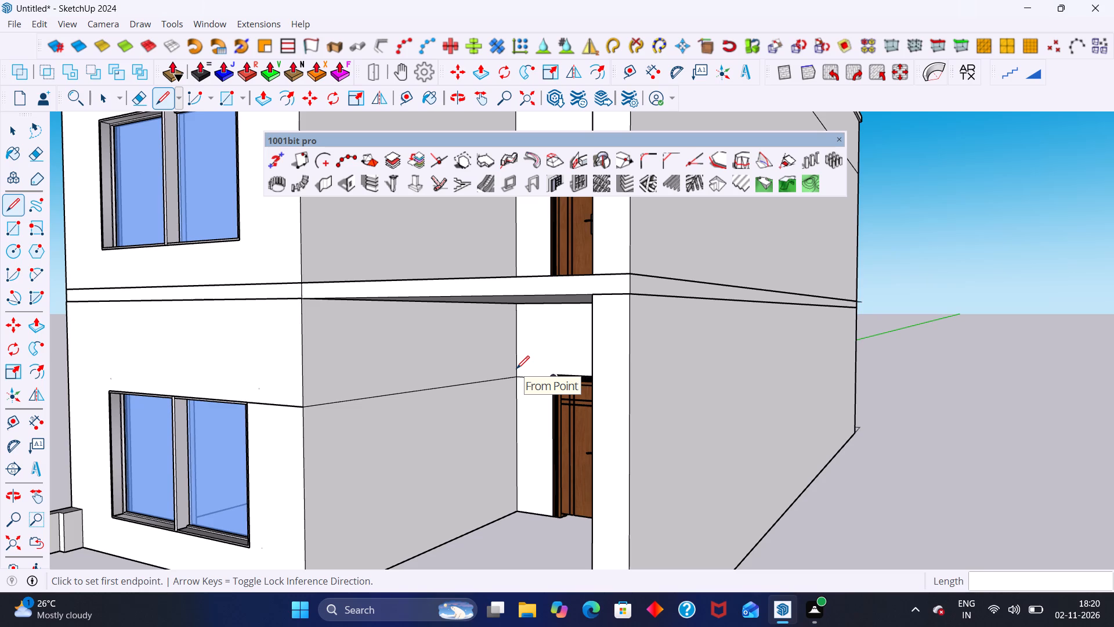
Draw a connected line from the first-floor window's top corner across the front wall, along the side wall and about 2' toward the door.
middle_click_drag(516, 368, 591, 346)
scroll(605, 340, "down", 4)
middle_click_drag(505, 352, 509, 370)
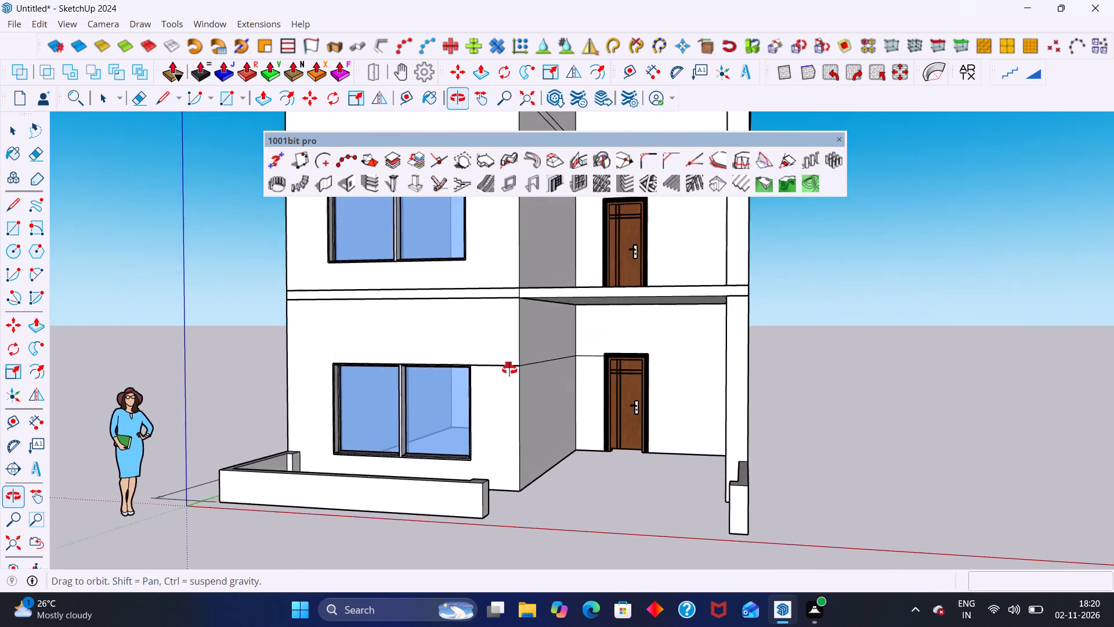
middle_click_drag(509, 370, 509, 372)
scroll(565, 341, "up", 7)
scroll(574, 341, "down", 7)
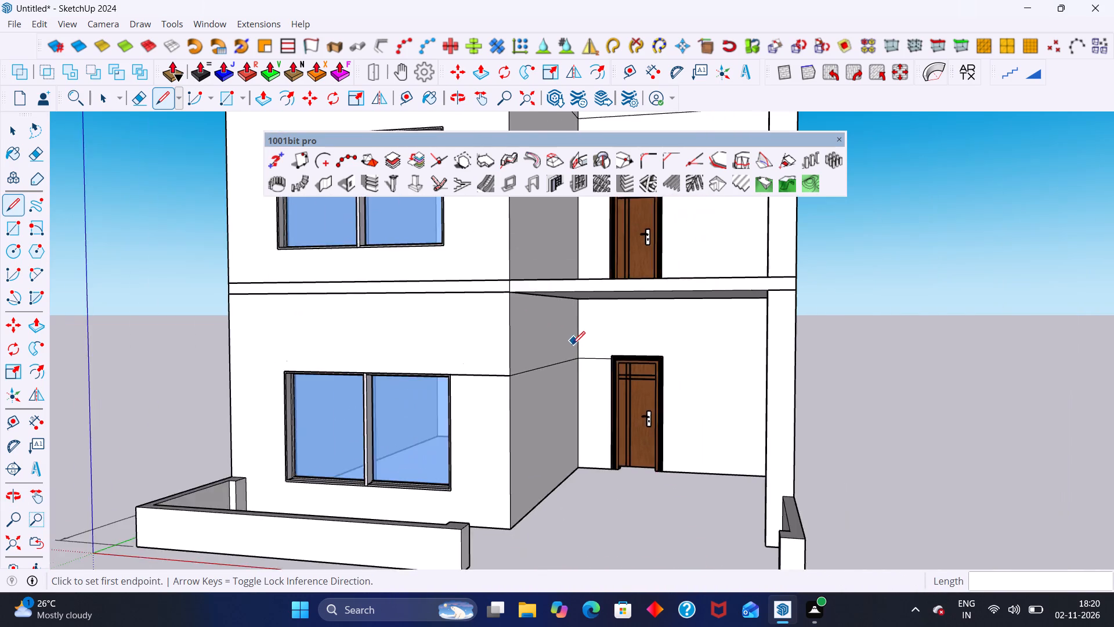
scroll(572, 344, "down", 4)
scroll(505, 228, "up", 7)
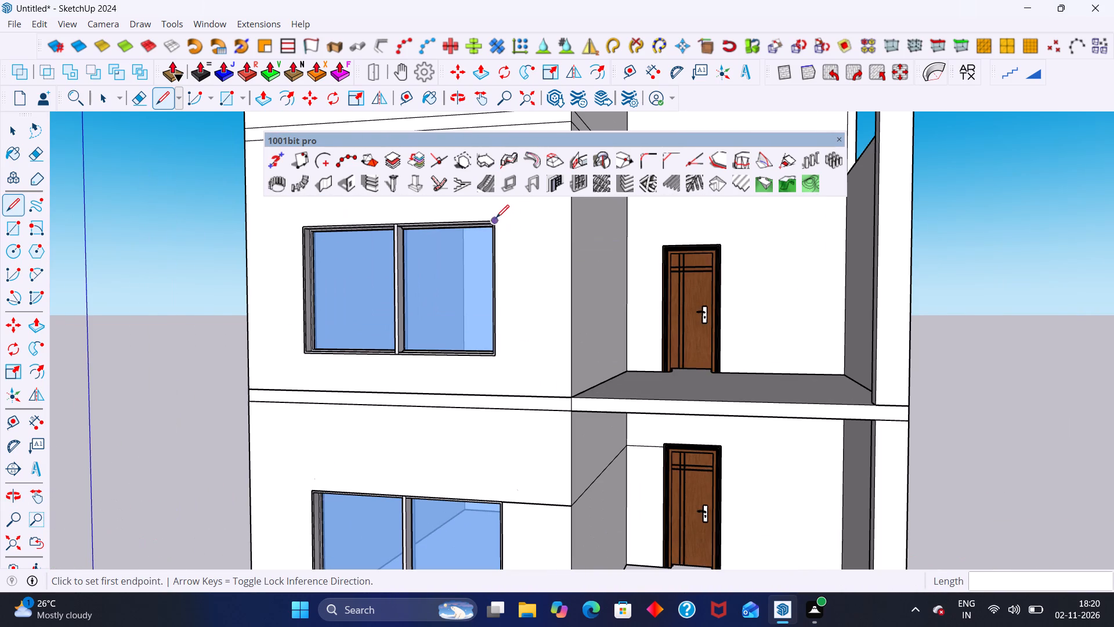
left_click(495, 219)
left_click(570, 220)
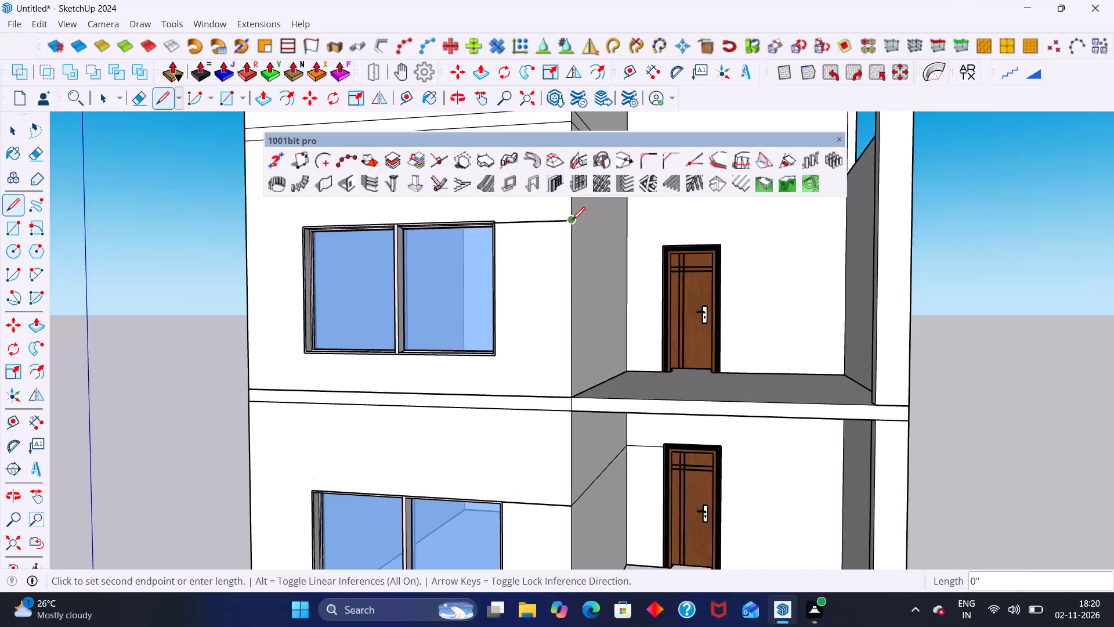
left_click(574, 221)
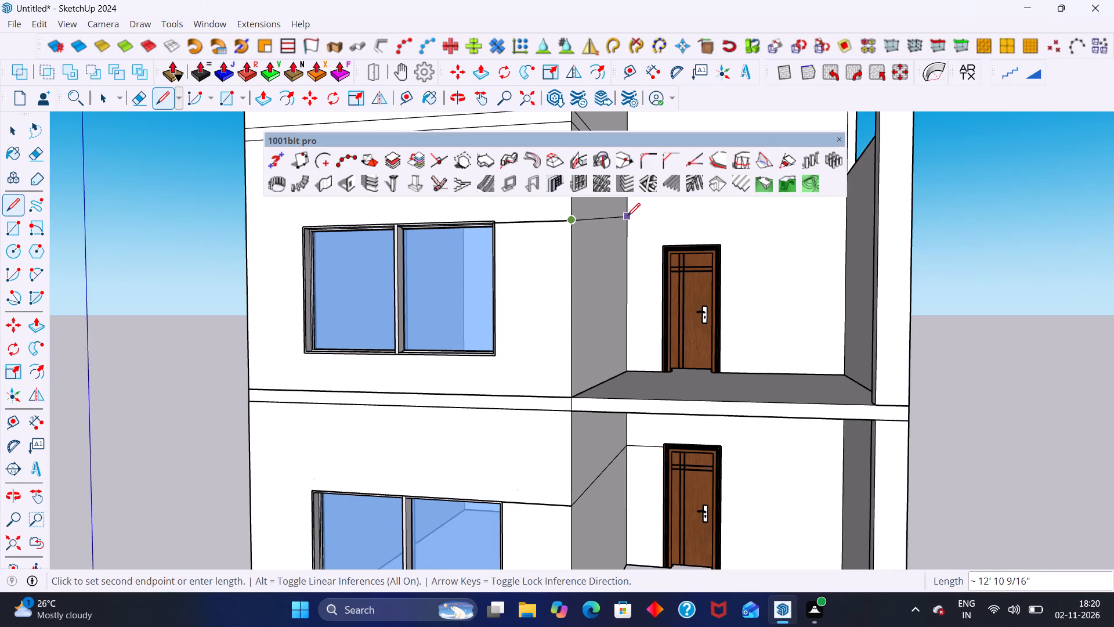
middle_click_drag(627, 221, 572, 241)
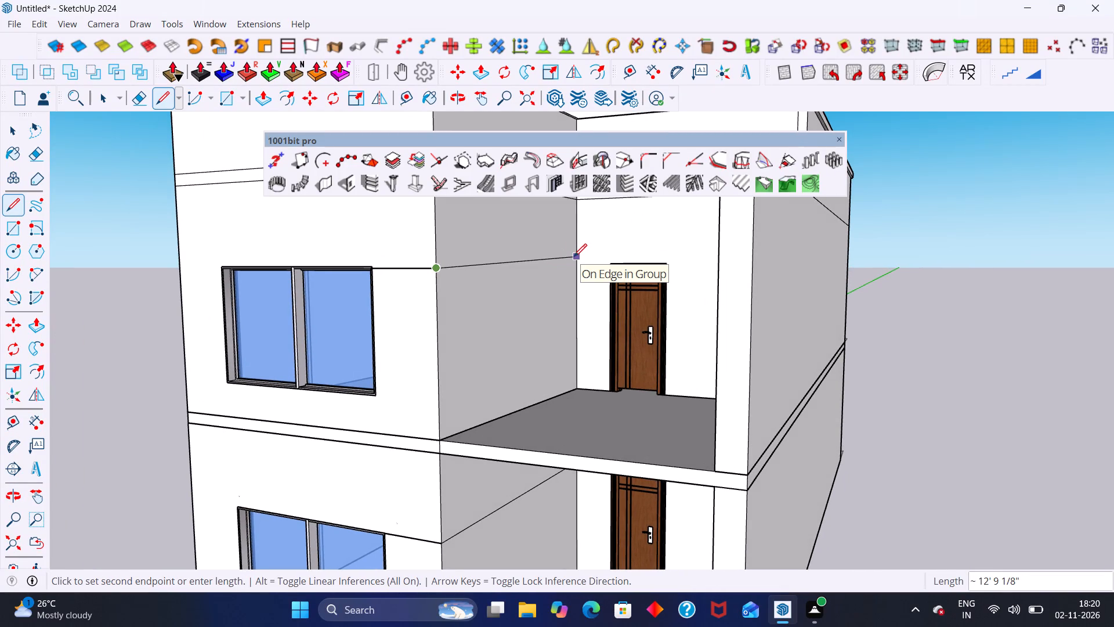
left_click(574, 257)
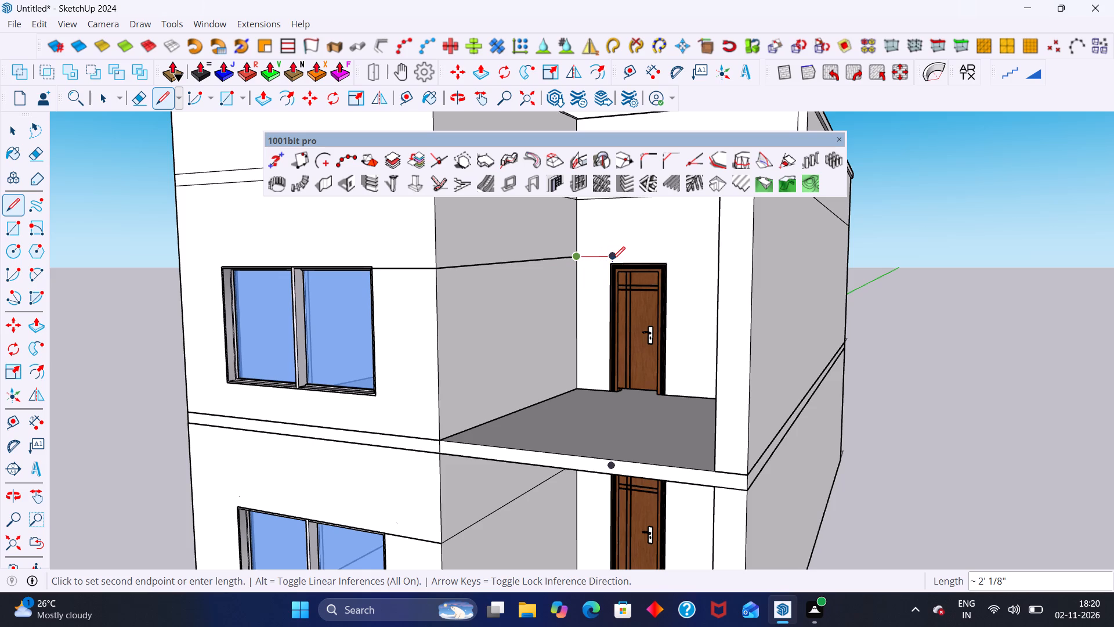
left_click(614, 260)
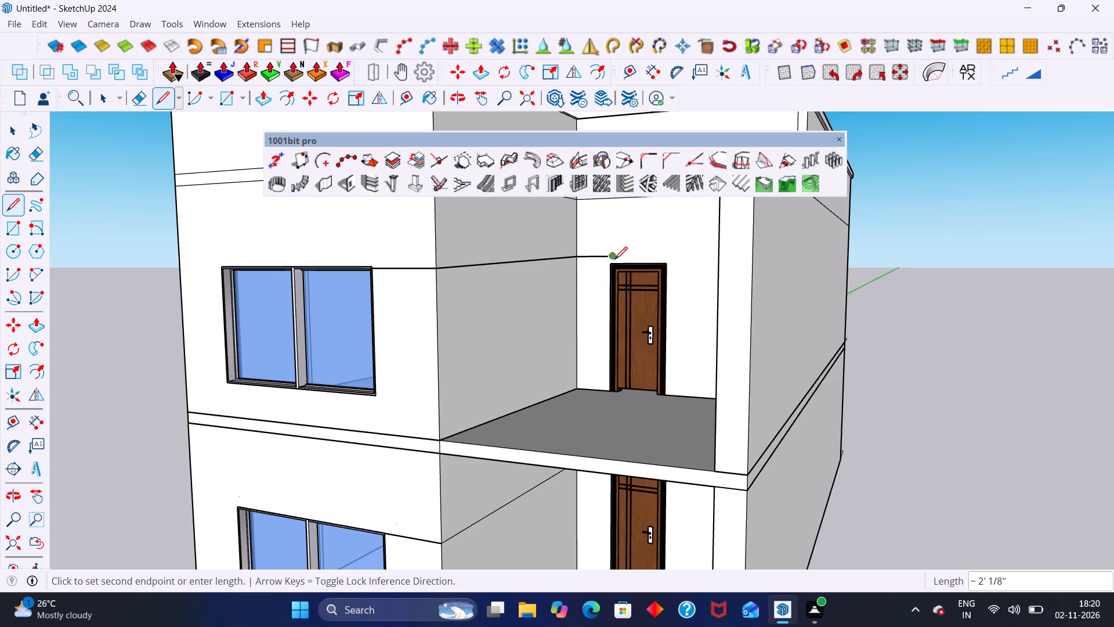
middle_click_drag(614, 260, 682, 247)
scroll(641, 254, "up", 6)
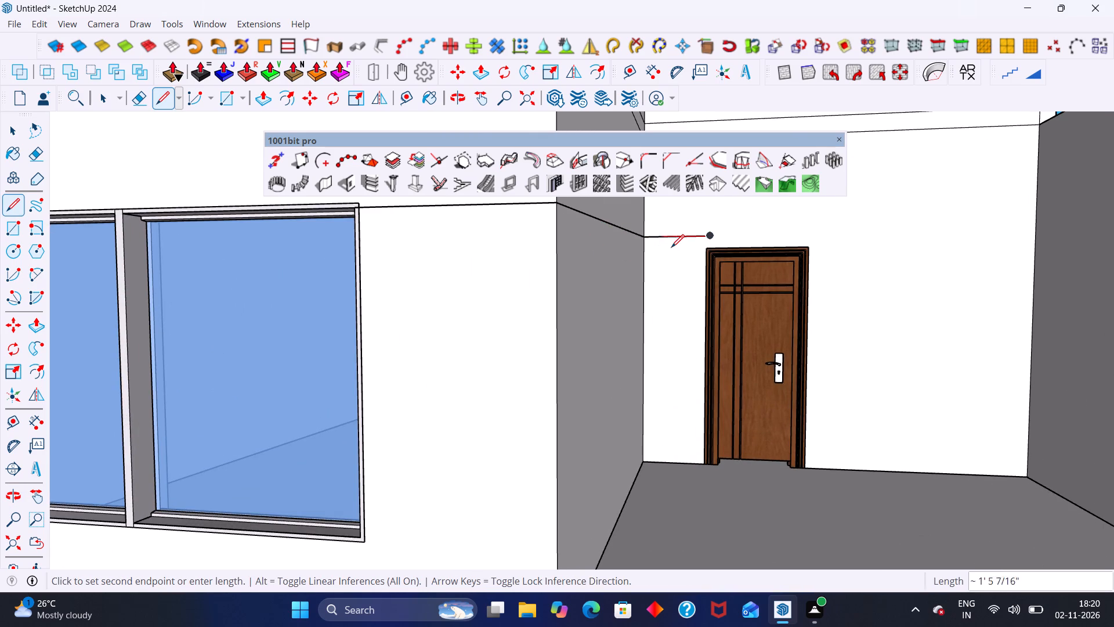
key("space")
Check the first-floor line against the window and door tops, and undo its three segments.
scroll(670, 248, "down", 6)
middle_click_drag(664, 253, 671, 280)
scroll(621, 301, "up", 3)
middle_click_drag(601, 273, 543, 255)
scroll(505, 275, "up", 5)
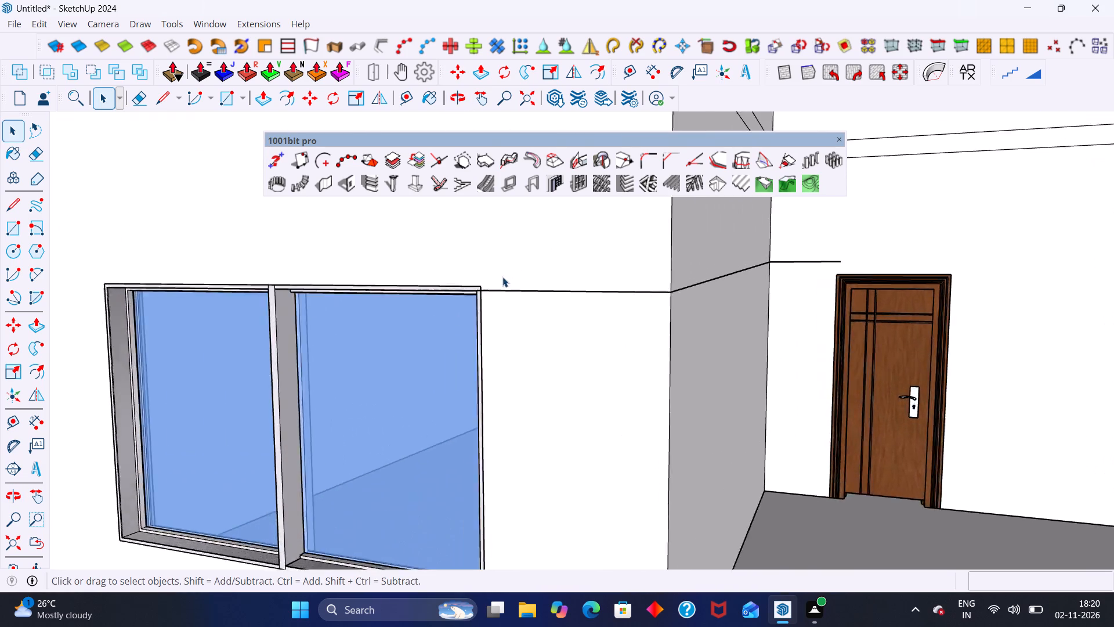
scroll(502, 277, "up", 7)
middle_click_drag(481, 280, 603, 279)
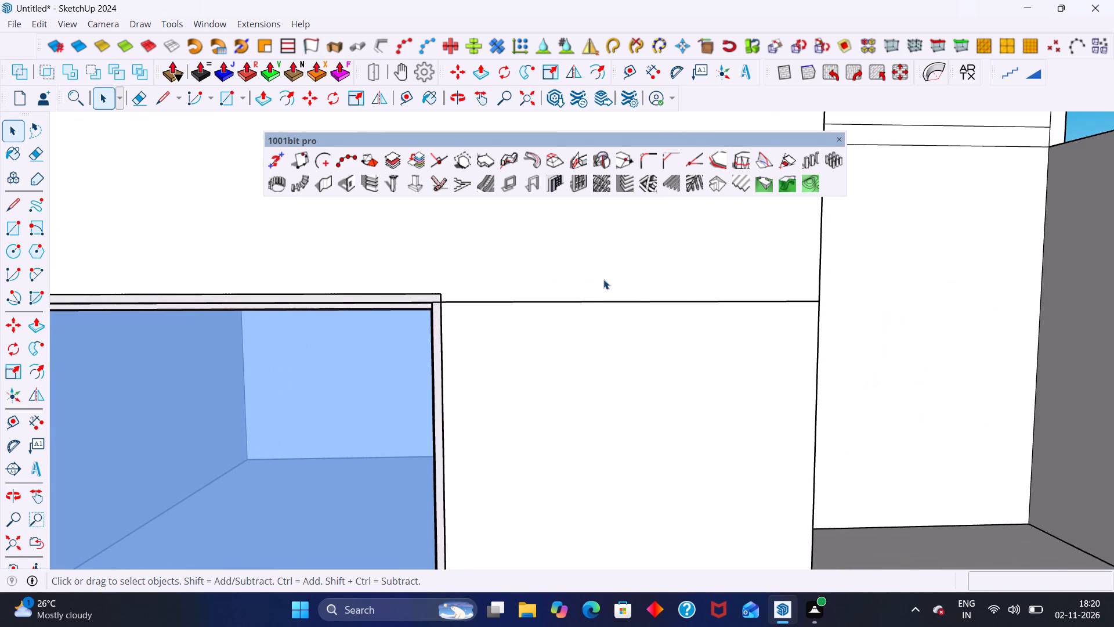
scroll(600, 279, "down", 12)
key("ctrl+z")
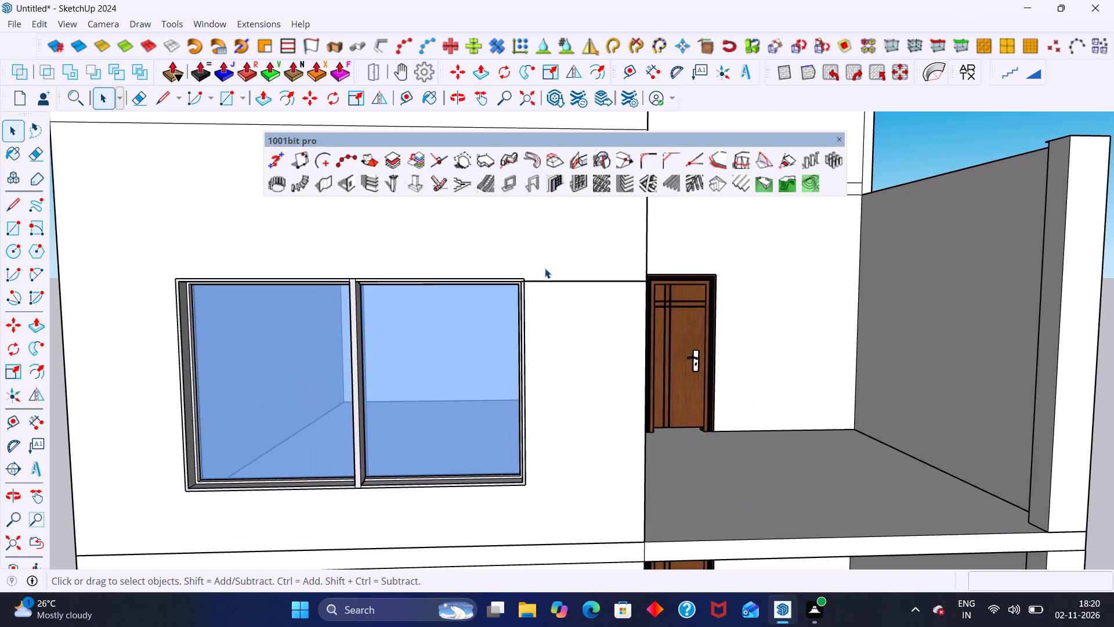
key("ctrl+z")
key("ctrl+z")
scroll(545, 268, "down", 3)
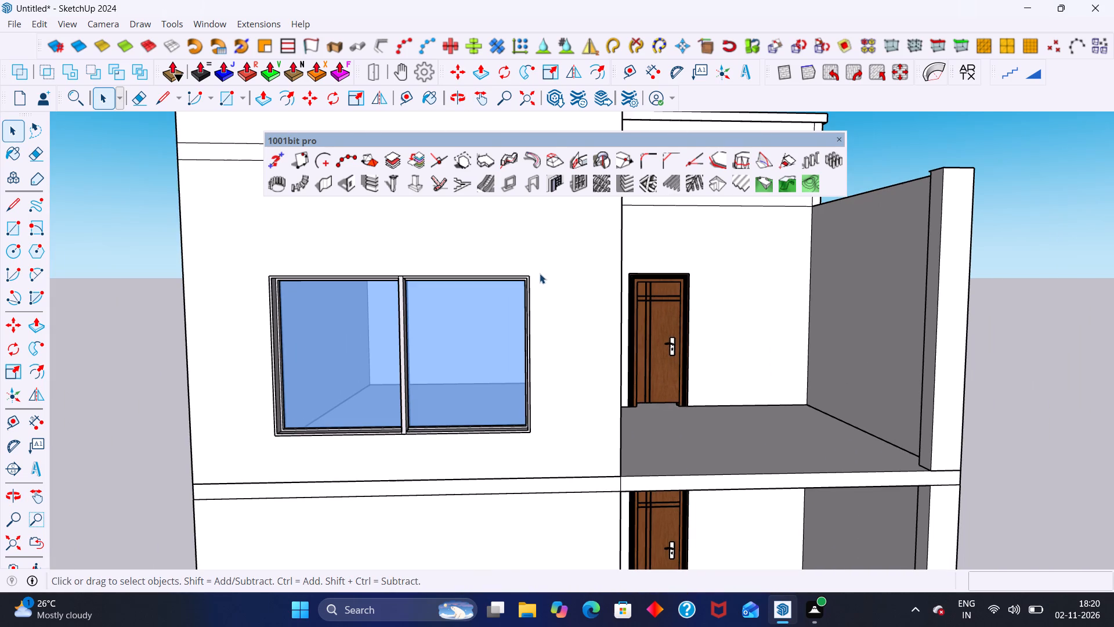
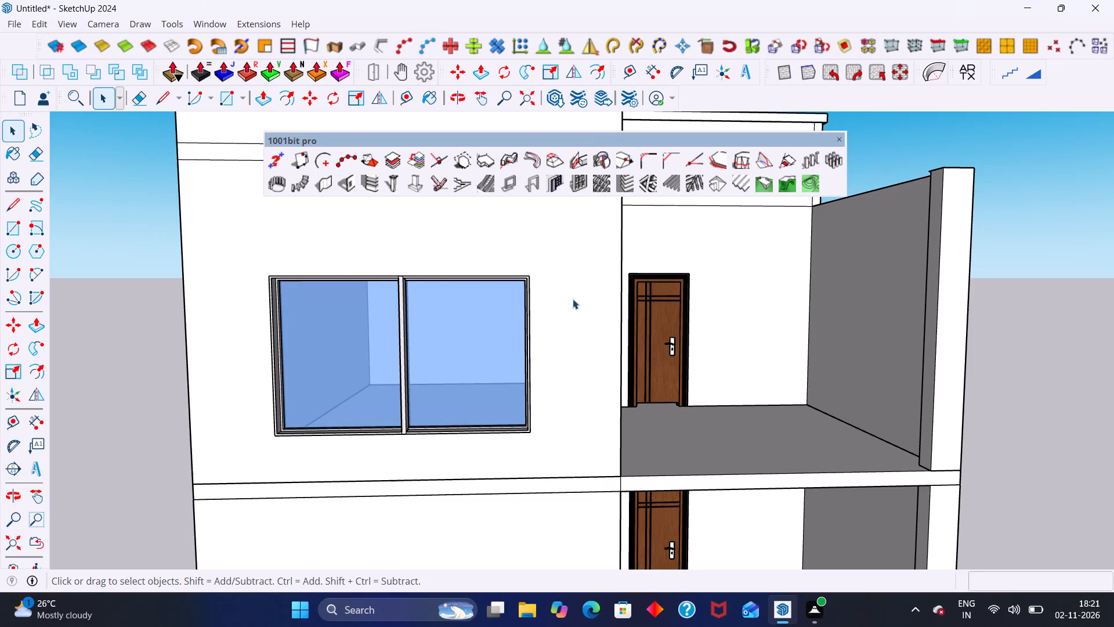
Examine the first-floor window and door from several angles to compare their top heights.
scroll(453, 313, "down", 7)
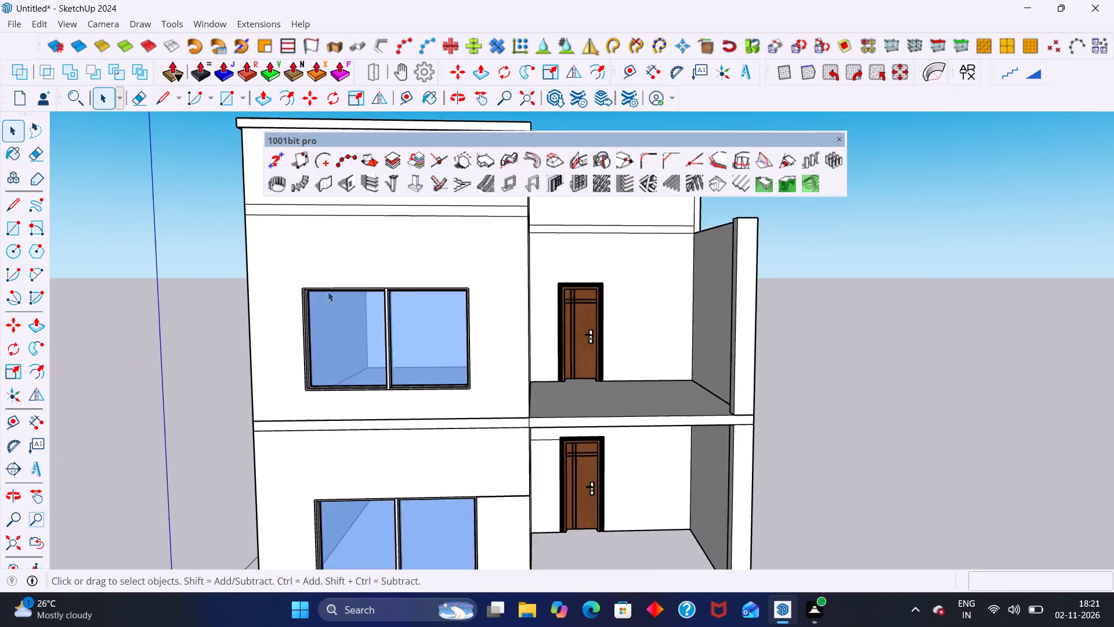
scroll(328, 291, "down", 3)
middle_click_drag(362, 298, 310, 290)
scroll(385, 284, "up", 9)
middle_click_drag(399, 290, 361, 306)
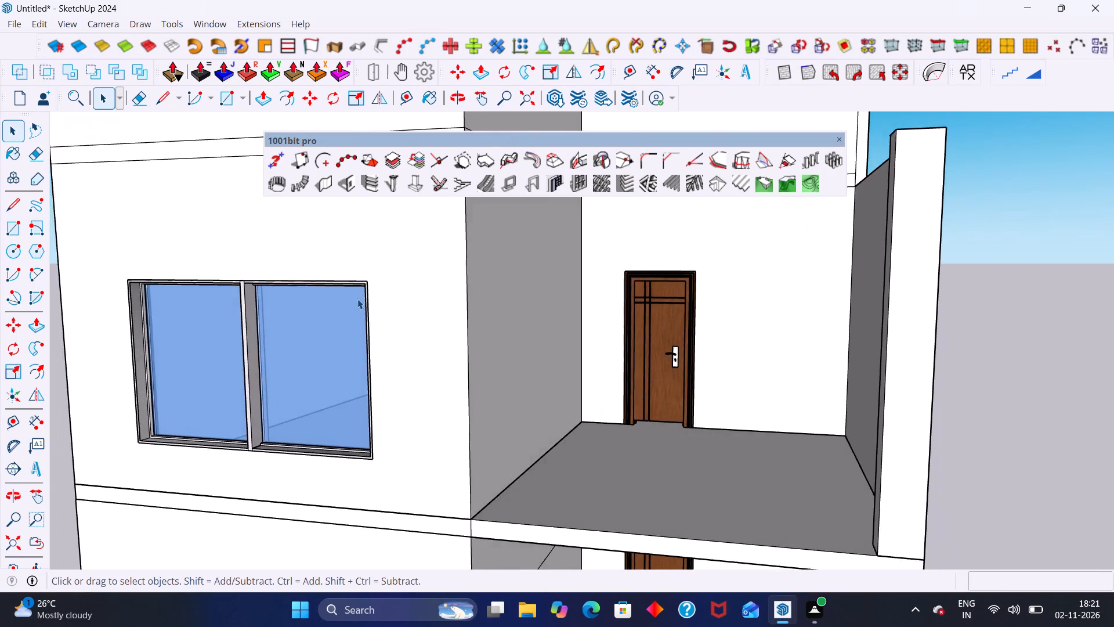
scroll(338, 278, "up", 8)
scroll(341, 278, "down", 11)
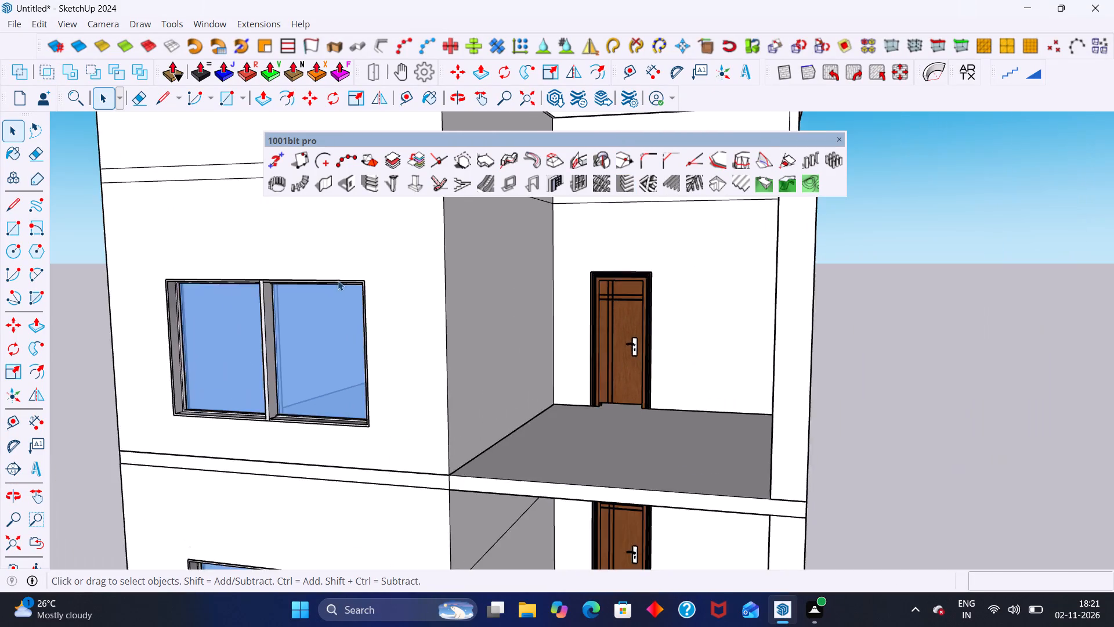
scroll(338, 280, "down", 3)
middle_click_drag(325, 286, 406, 265)
scroll(395, 295, "down", 3)
scroll(382, 342, "up", 3)
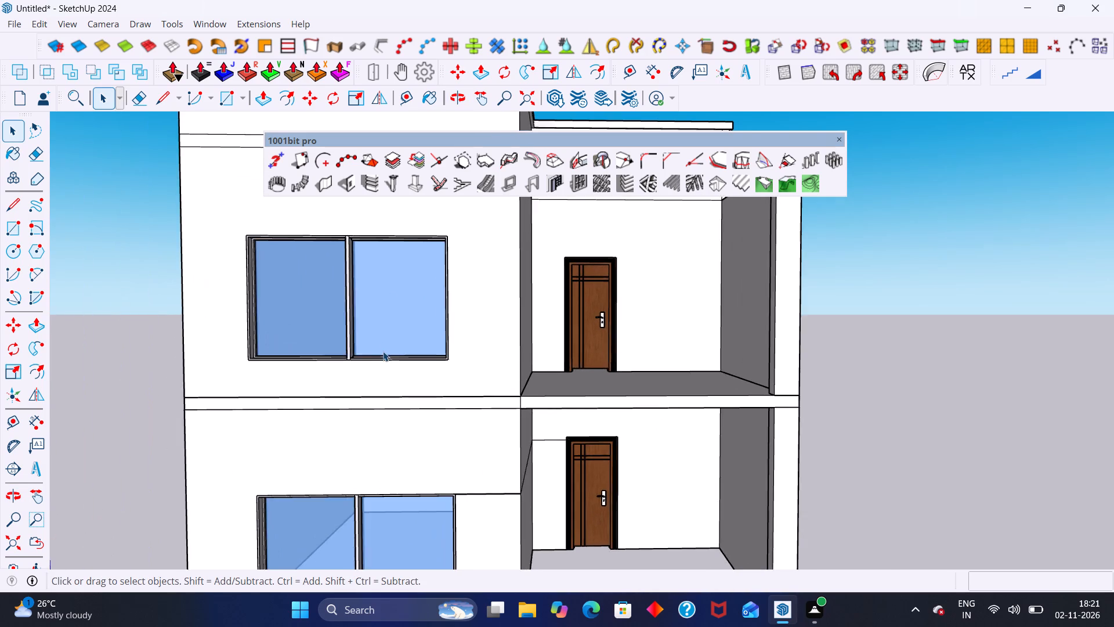
scroll(385, 352, "up", 5)
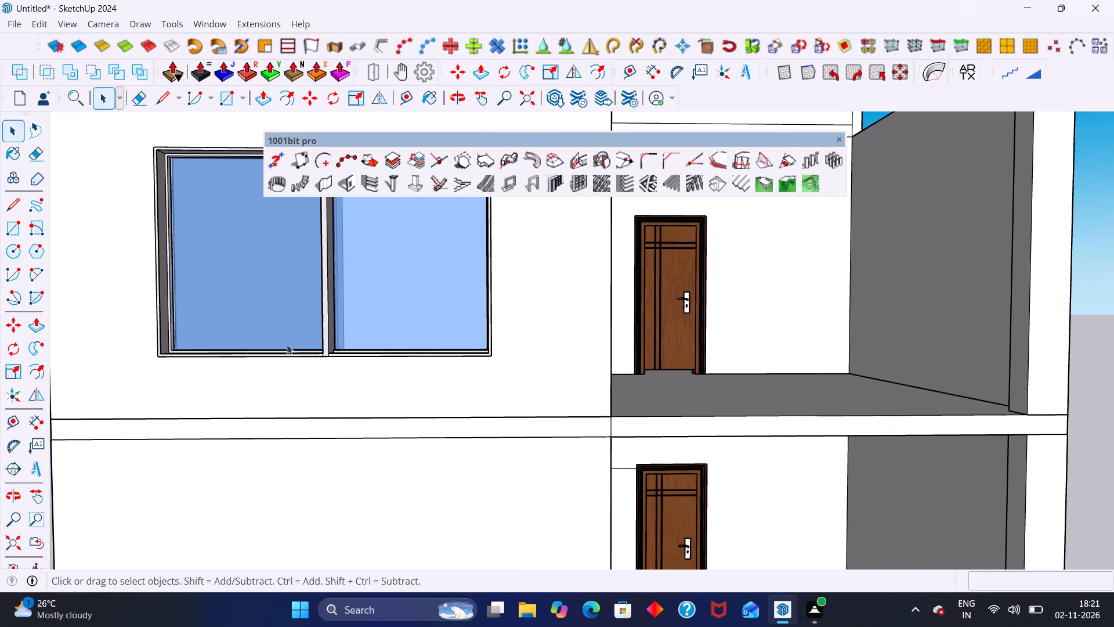
Measure the gap between the floor slab's upper edge and the bottom of the first-floor window with the Dimension tool.
left_click(34, 421)
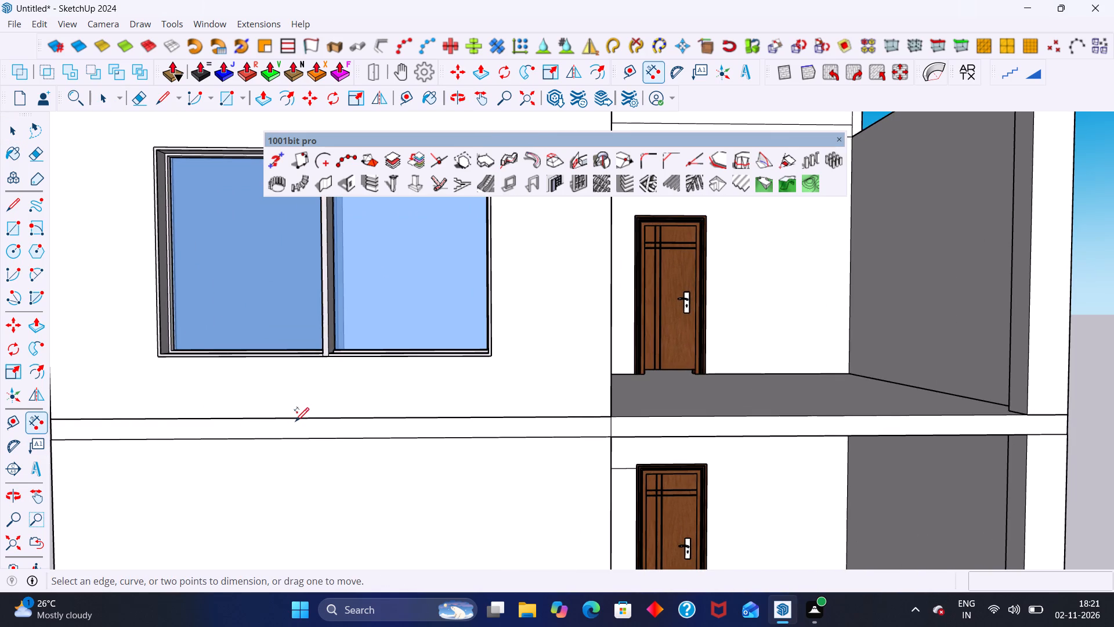
left_click(298, 418)
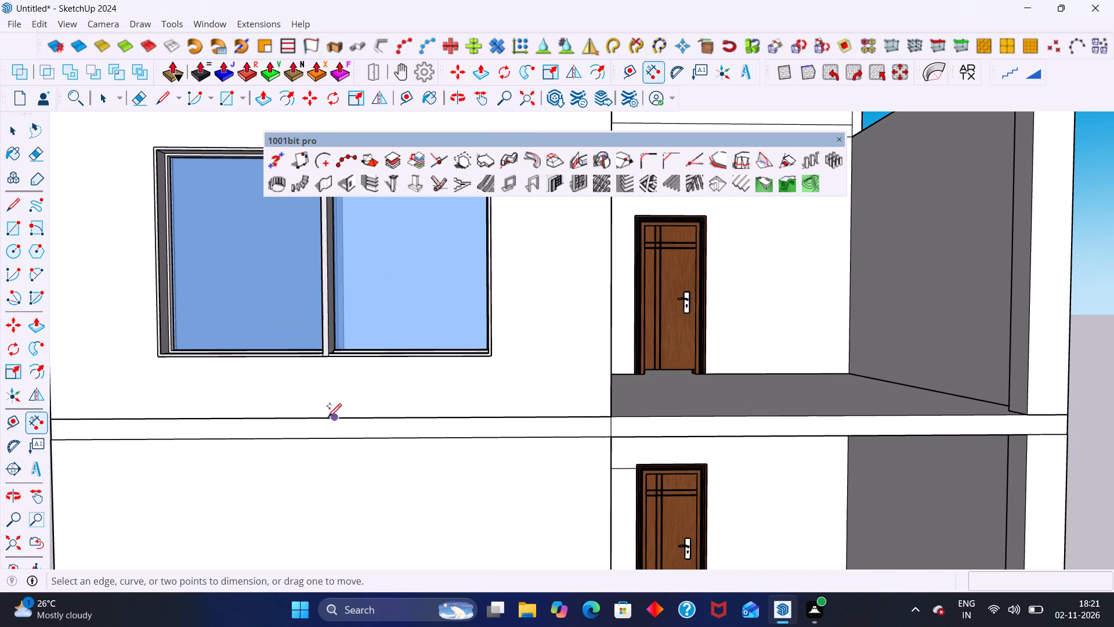
left_click(332, 416)
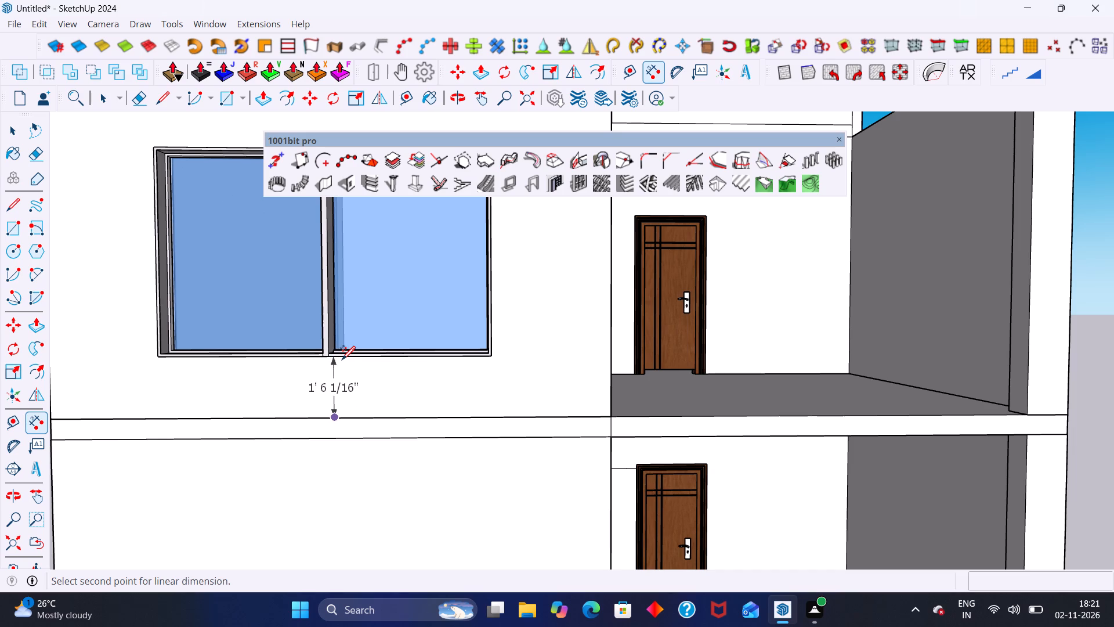
left_click(342, 359)
key("space")
Measure the gap between the front wall's base and the bottom of the ground-floor window with the Dimension tool.
scroll(310, 359, "down", 11)
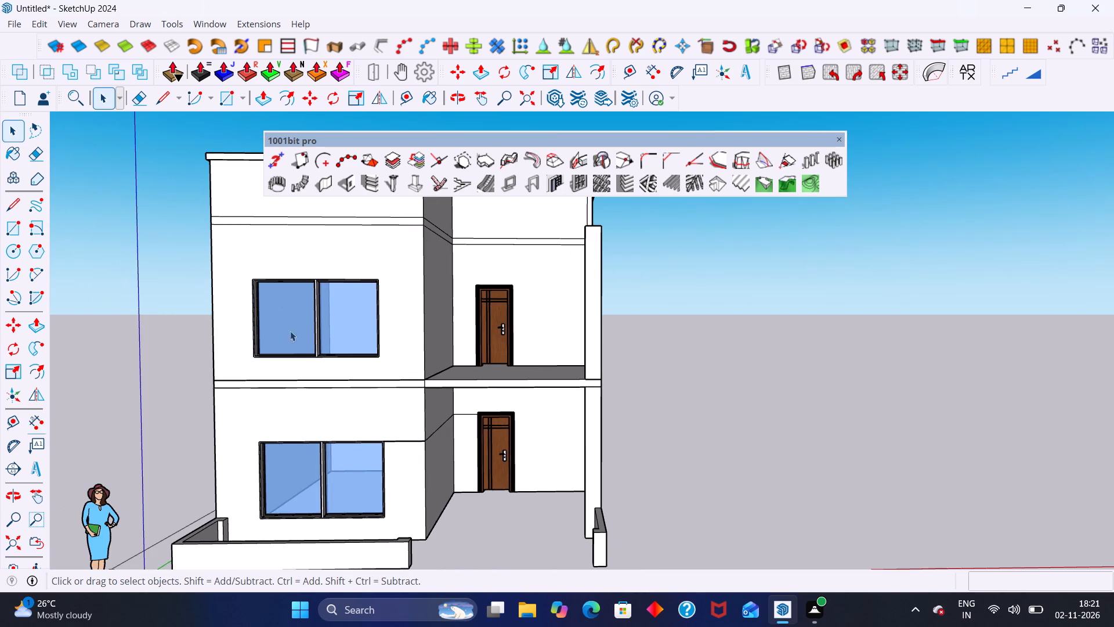
scroll(310, 522, "up", 4)
middle_click_drag(330, 501, 328, 516)
scroll(356, 324, "down", 4)
middle_click_drag(346, 427, 332, 384)
scroll(330, 439, "up", 5)
middle_click_drag(326, 337, 312, 398)
scroll(329, 478, "up", 9)
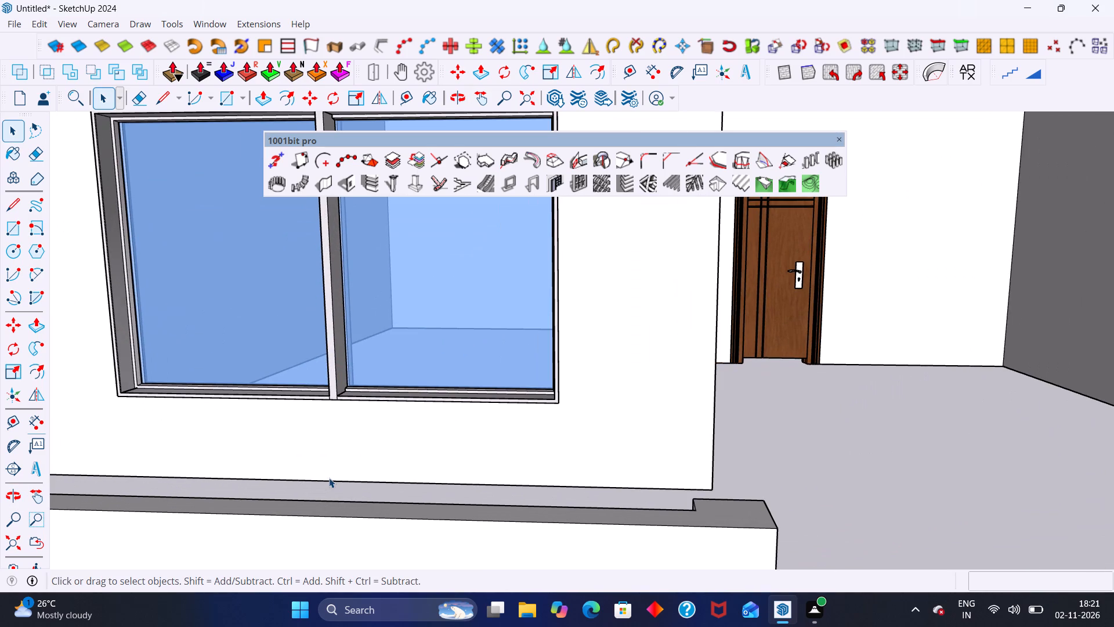
left_click(27, 417)
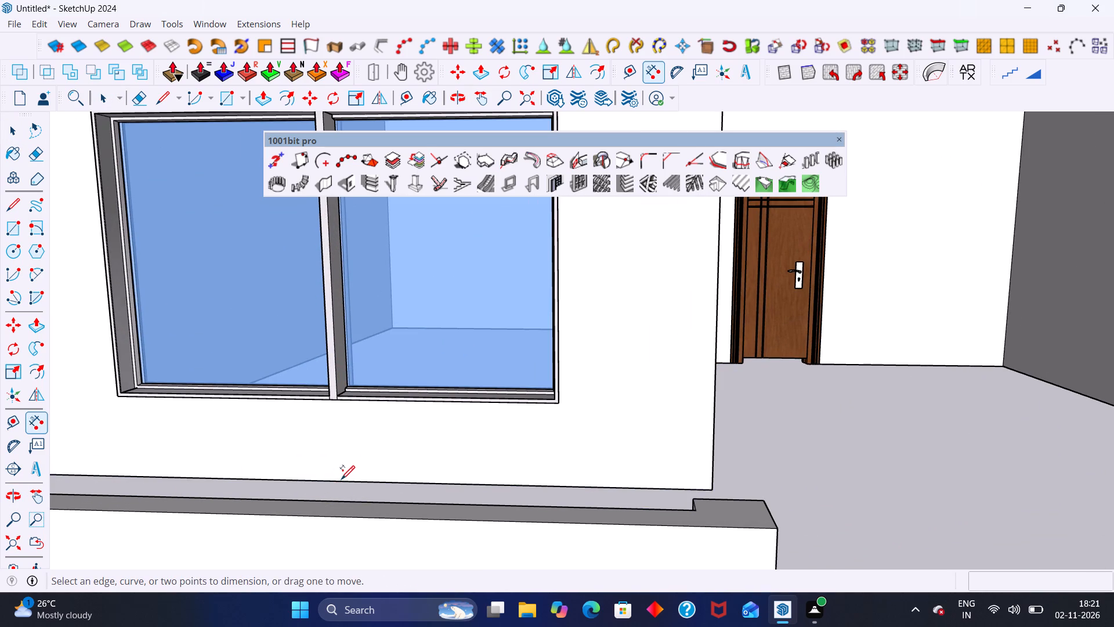
left_click(343, 480)
left_click(352, 479)
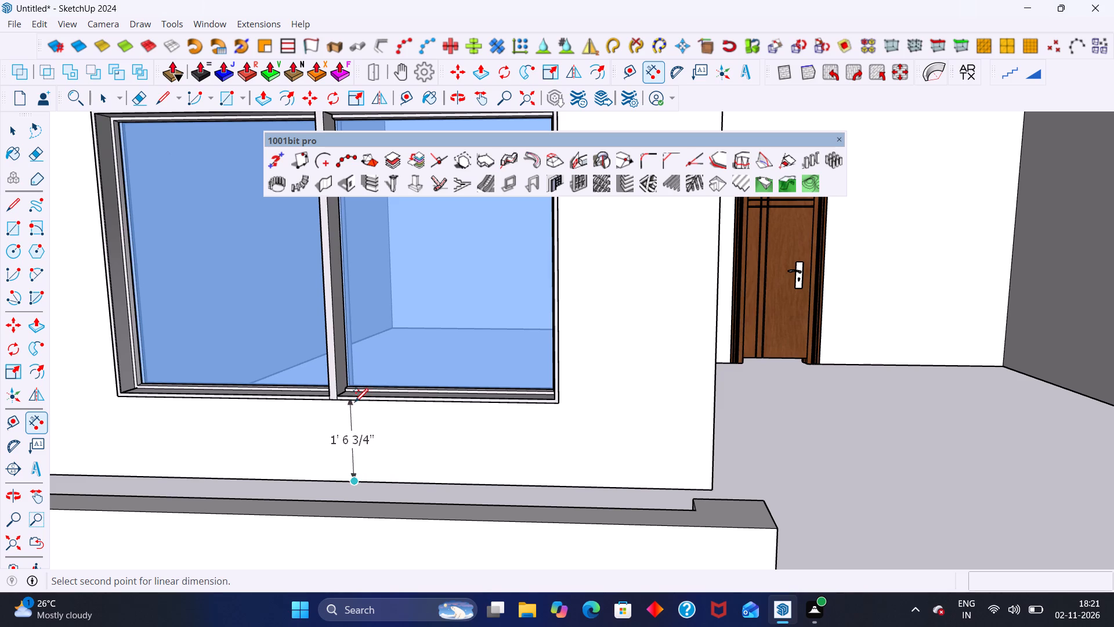
key("space")
Examine the front facade and compare the window and door positions on both floors.
scroll(352, 403, "down", 9)
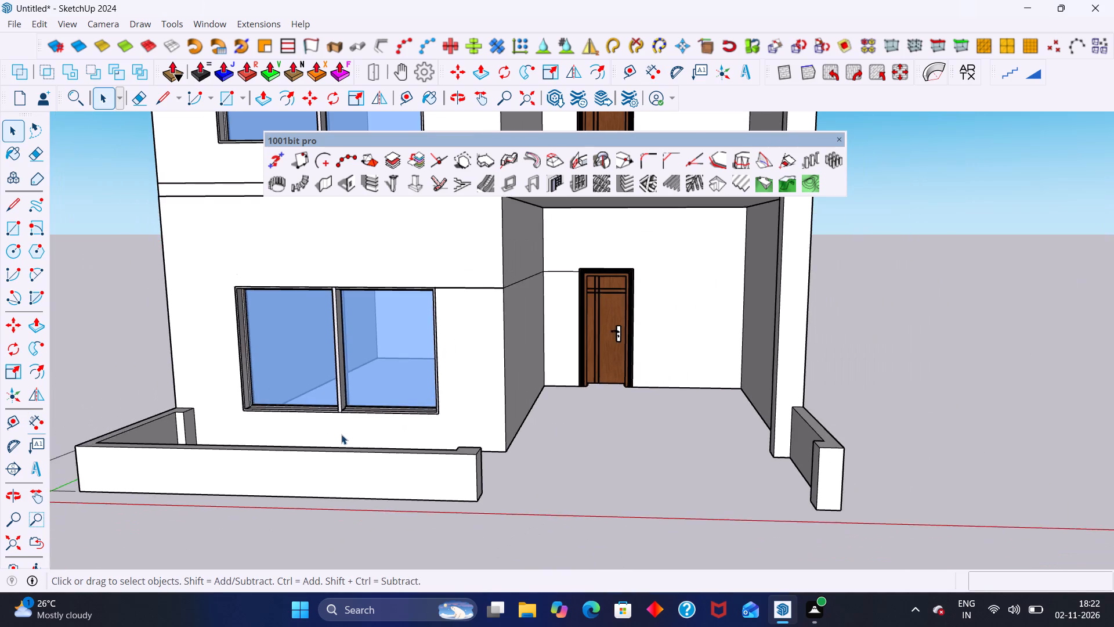
scroll(341, 434, "down", 7)
middle_click_drag(390, 417, 388, 370)
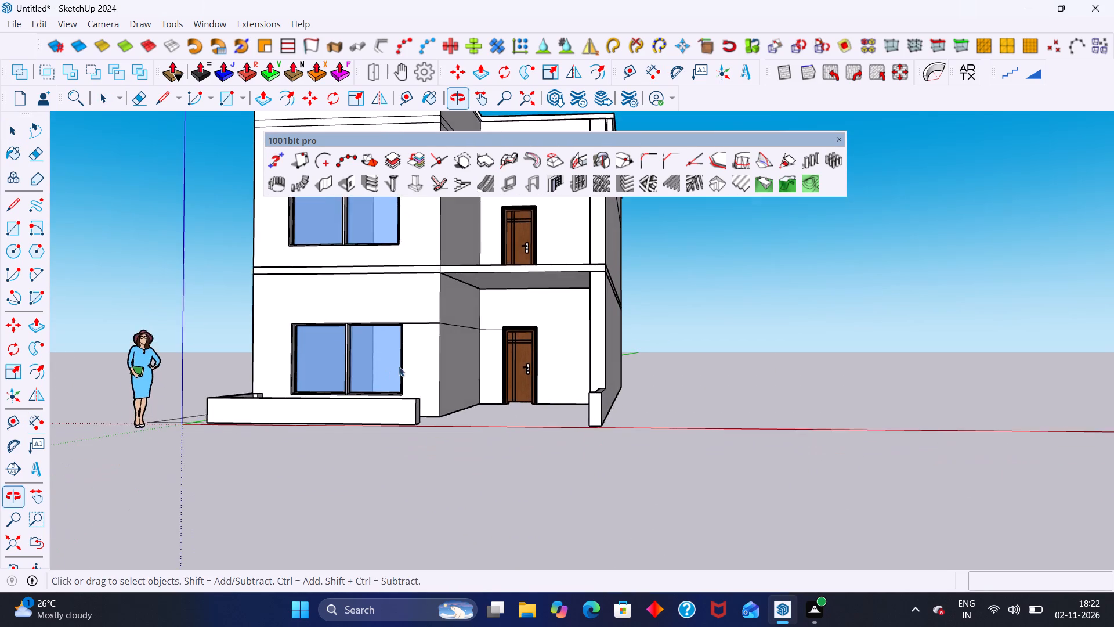
scroll(446, 334, "up", 3)
middle_click_drag(422, 331, 472, 353)
scroll(457, 382, "down", 3)
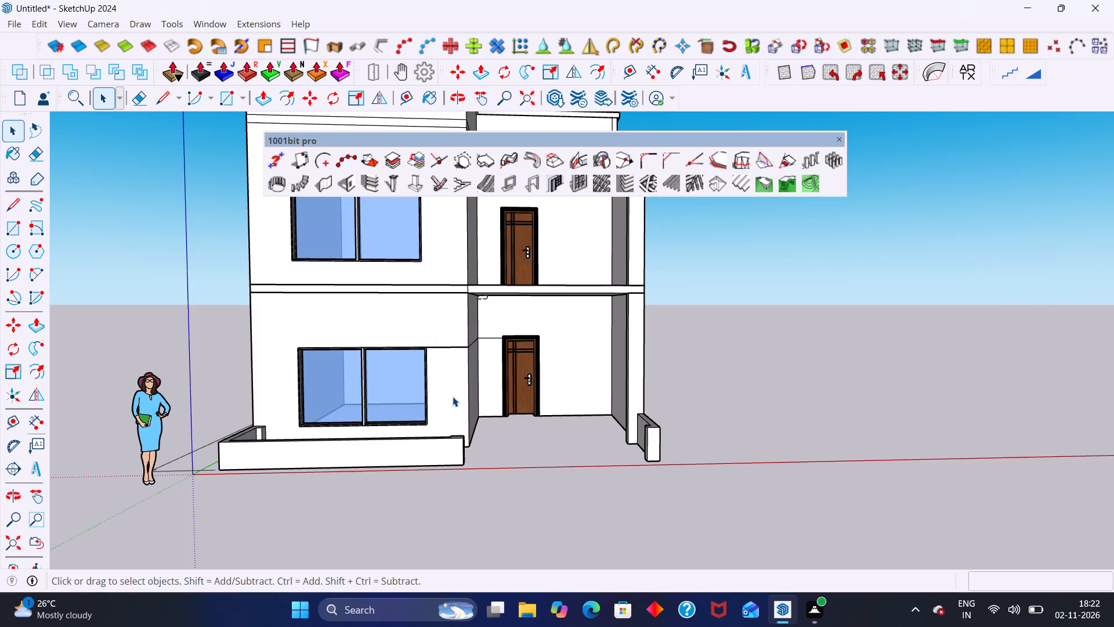
scroll(453, 397, "down", 4)
middle_click_drag(411, 212, 424, 222)
scroll(481, 261, "up", 8)
middle_click_drag(421, 255, 396, 282)
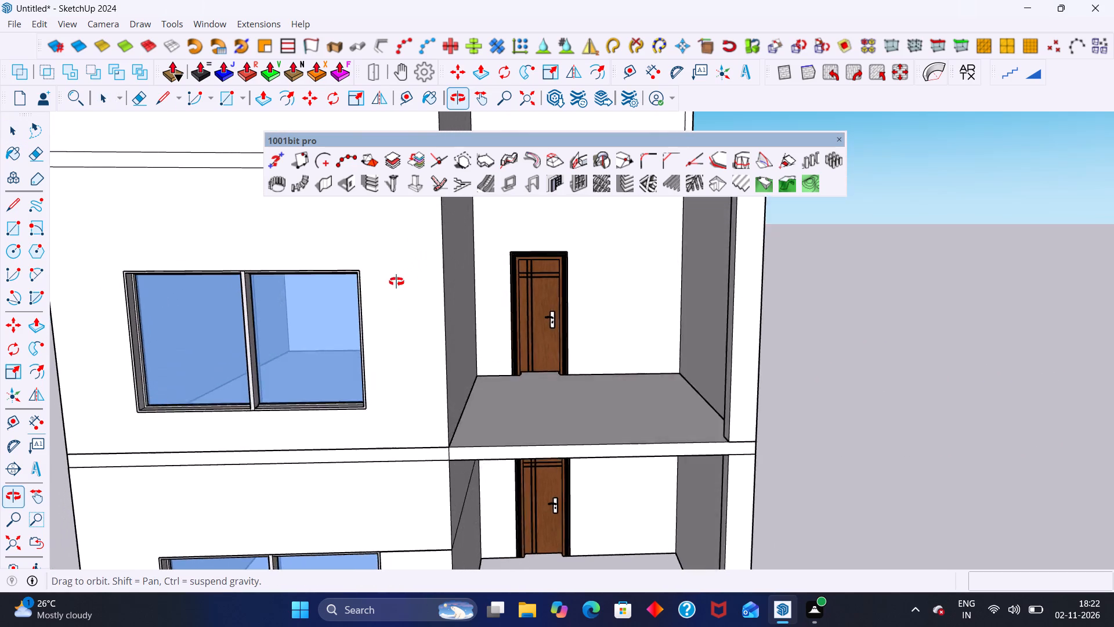
middle_click_drag(396, 282, 373, 282)
scroll(367, 267, "up", 7)
scroll(366, 251, "down", 15)
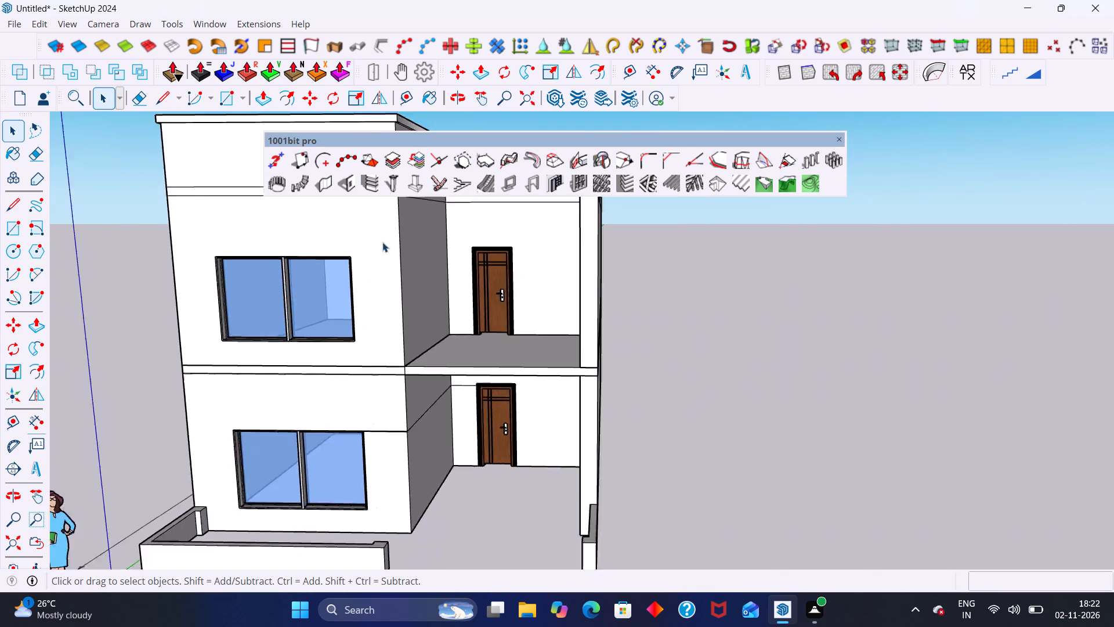
scroll(382, 242, "down", 2)
middle_click_drag(402, 231, 465, 218)
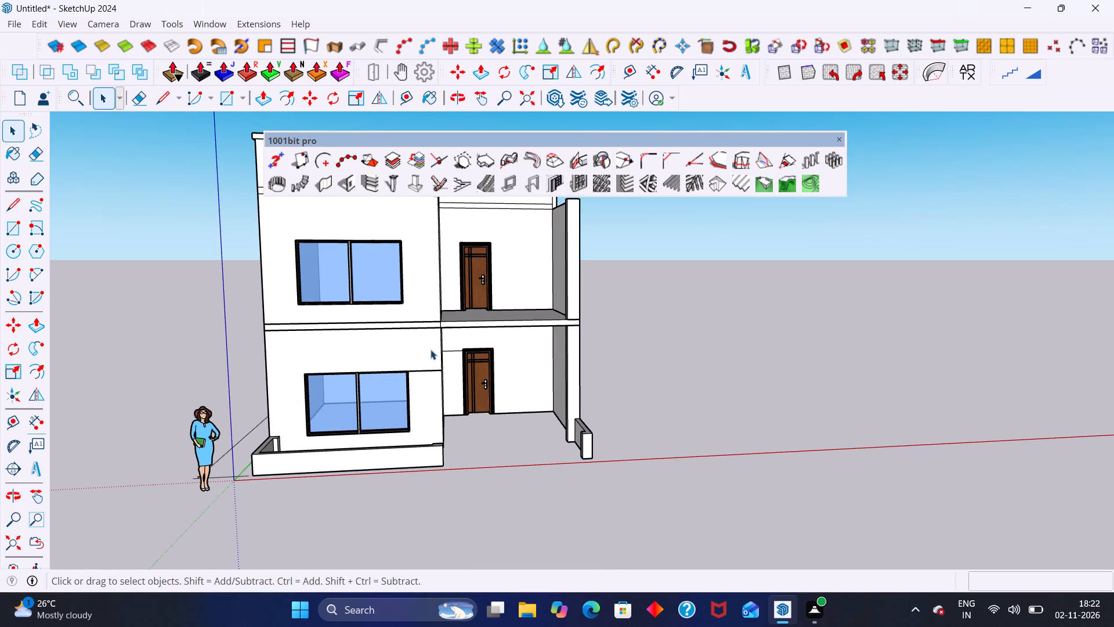
Delete the three alignment lines running from the ground-floor window along the front, side and recess walls to the door frame.
middle_click_drag(440, 358, 415, 345)
scroll(409, 351, "up", 9)
left_click(418, 372)
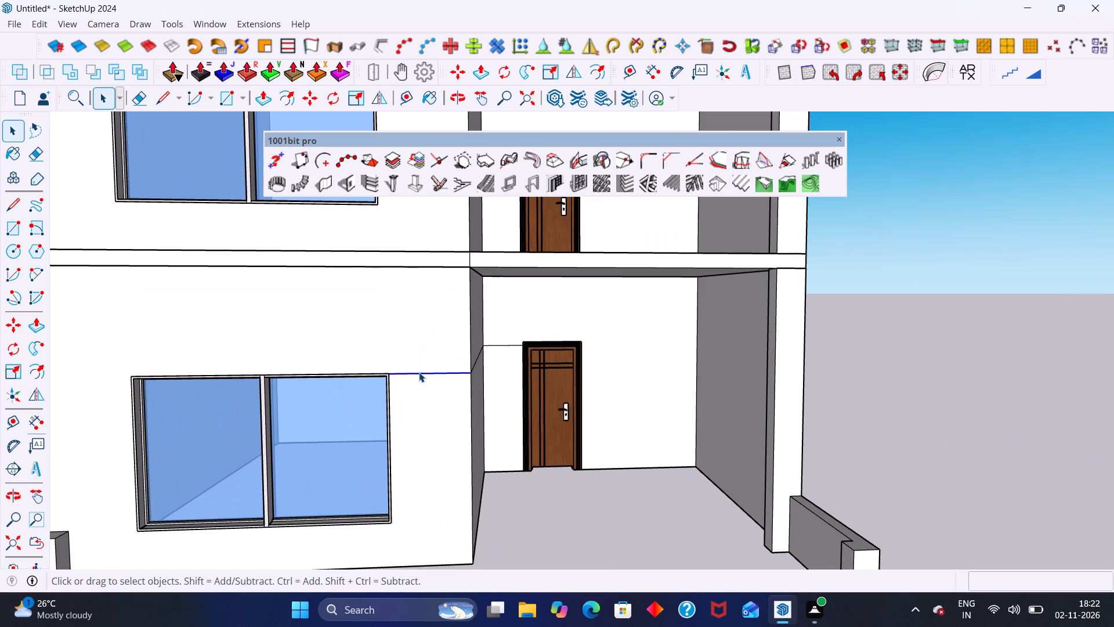
key("Delete")
middle_click_drag(452, 359, 379, 362)
scroll(397, 359, "up", 4)
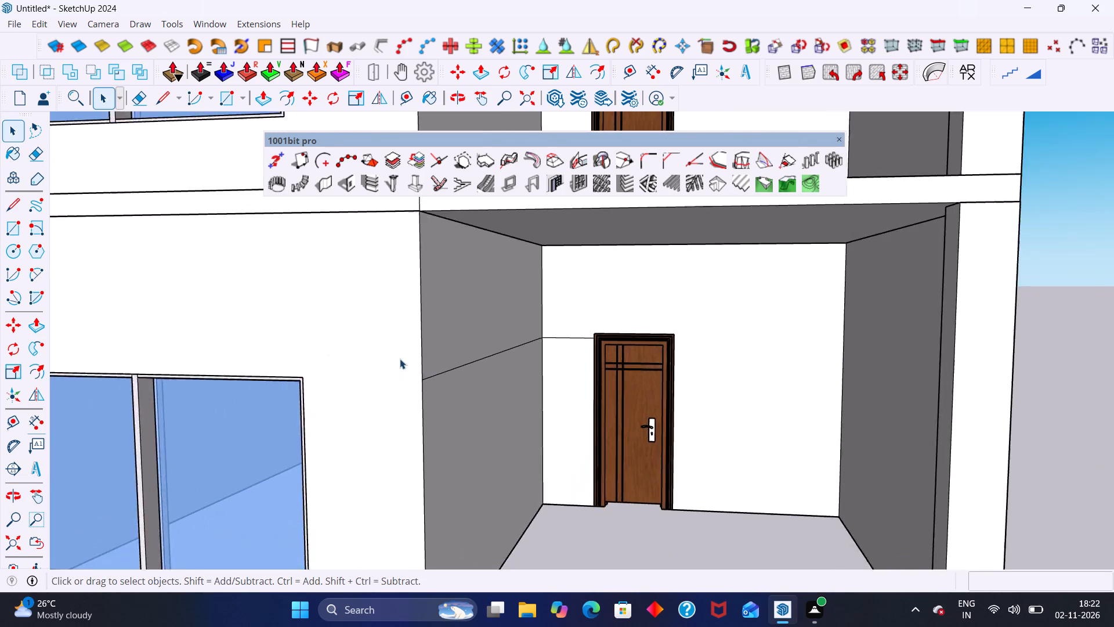
scroll(400, 359, "up", 4)
left_click(444, 376)
key("Delete")
left_click(588, 331)
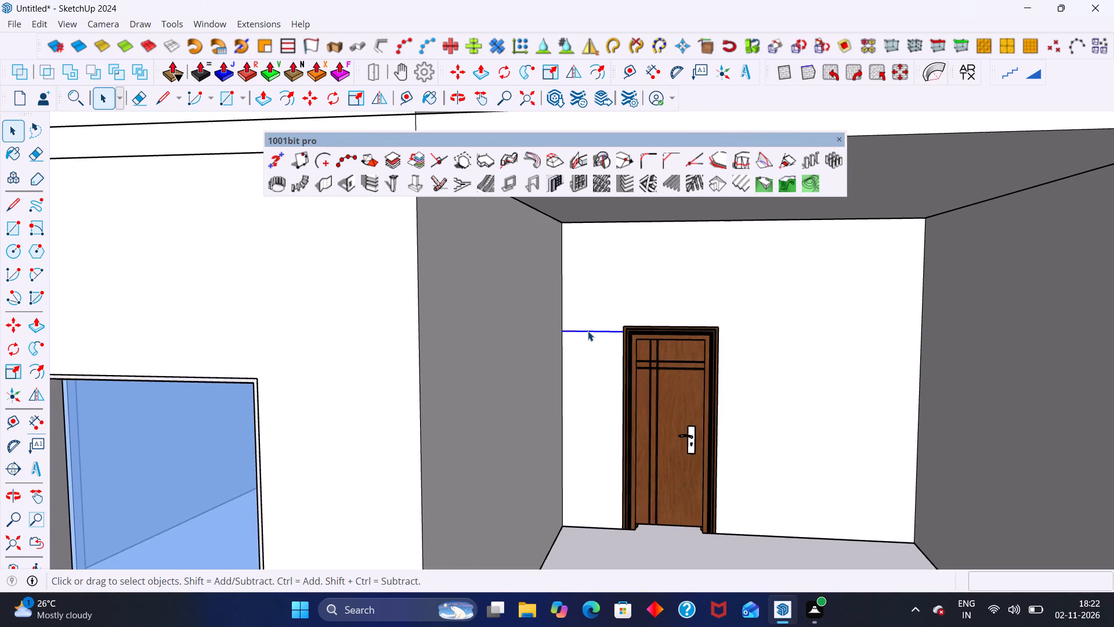
key("Delete")
Add a MajWindow Type B window, 60" high with an 18" floor gap and about 5' wide, beside the first-floor door on the recess wall.
scroll(580, 333, "down", 16)
middle_click_drag(578, 380, 632, 376)
scroll(632, 376, "up", 1)
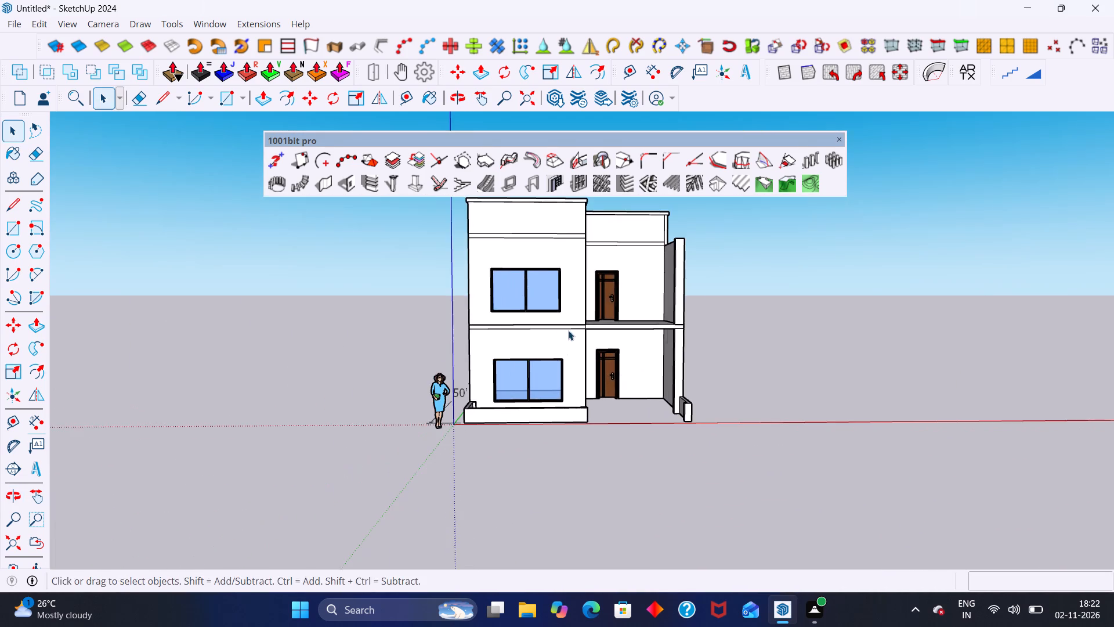
middle_click_drag(565, 327, 573, 353)
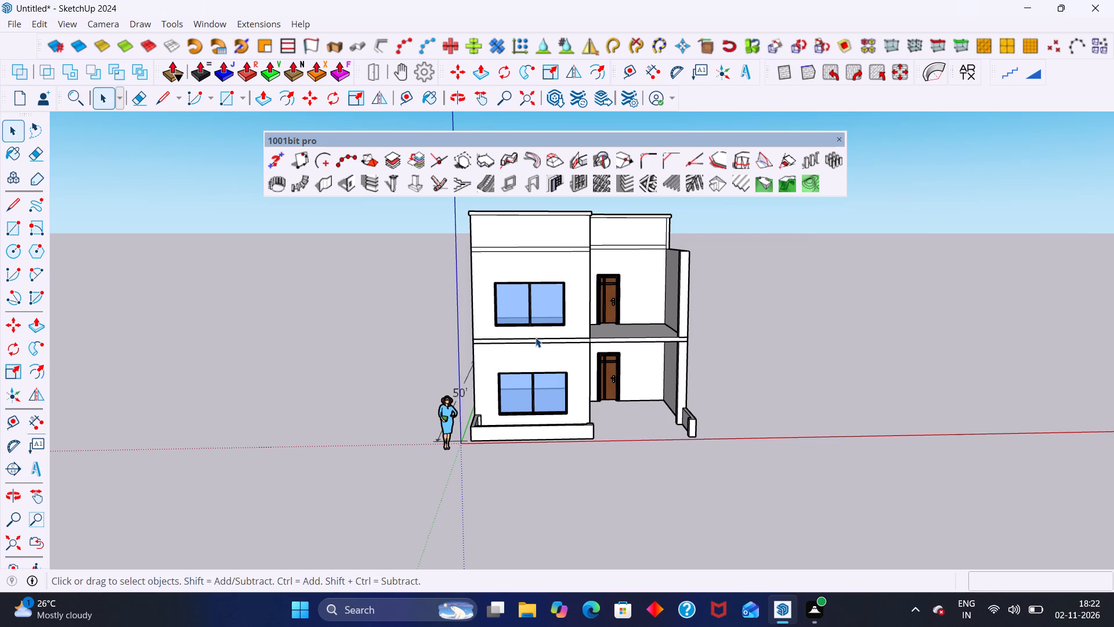
scroll(534, 338, "down", 1)
middle_click_drag(656, 272, 606, 264)
scroll(616, 283, "up", 12)
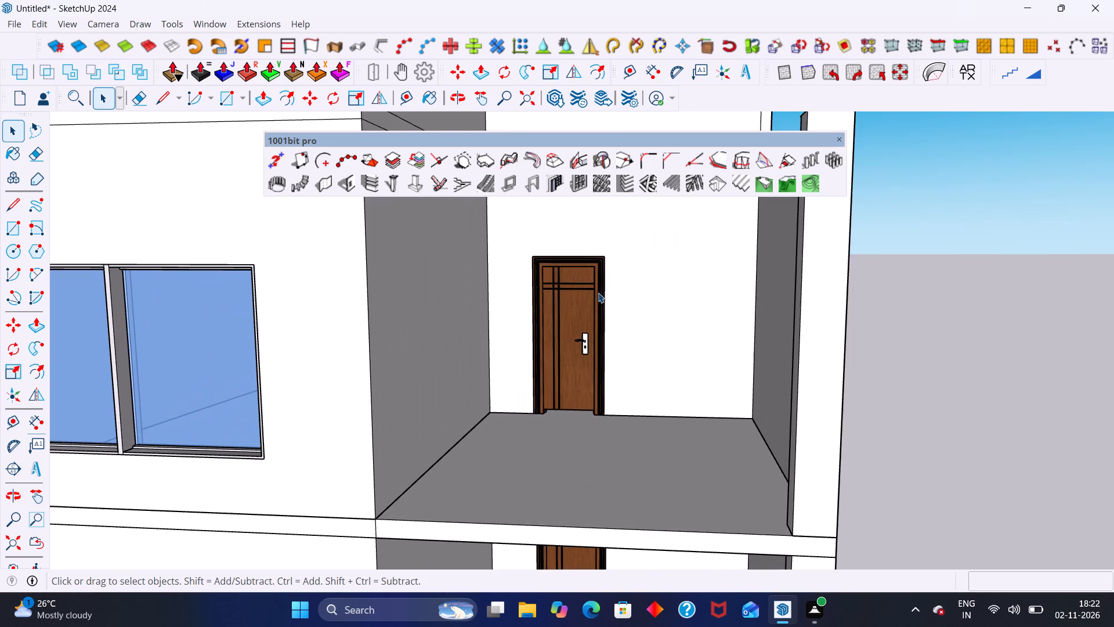
left_click(202, 21)
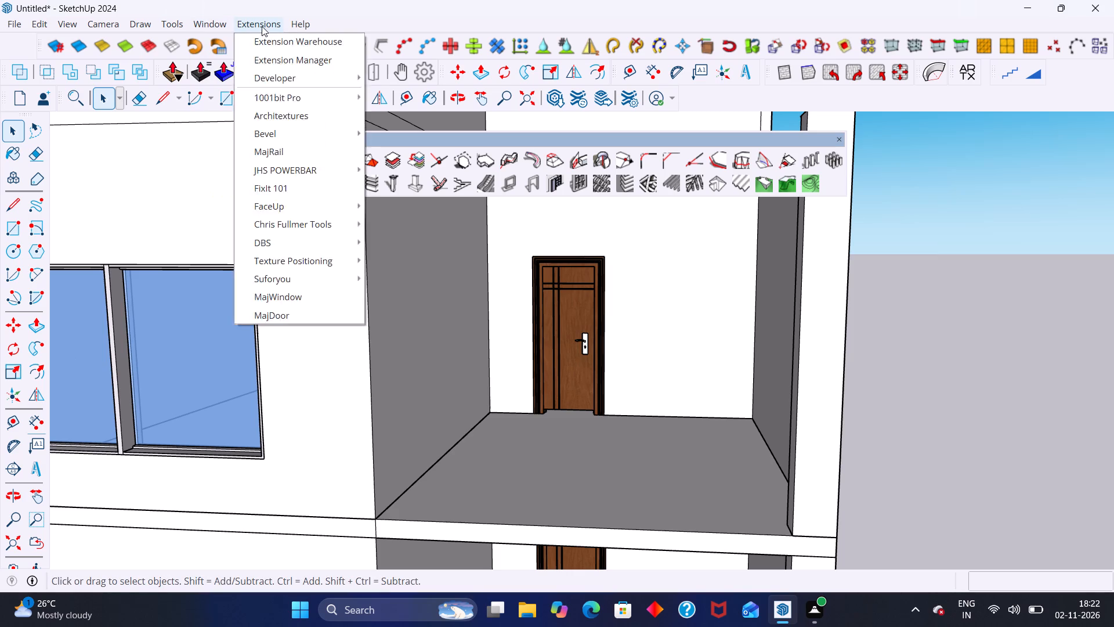
left_click(262, 26)
left_click(261, 27)
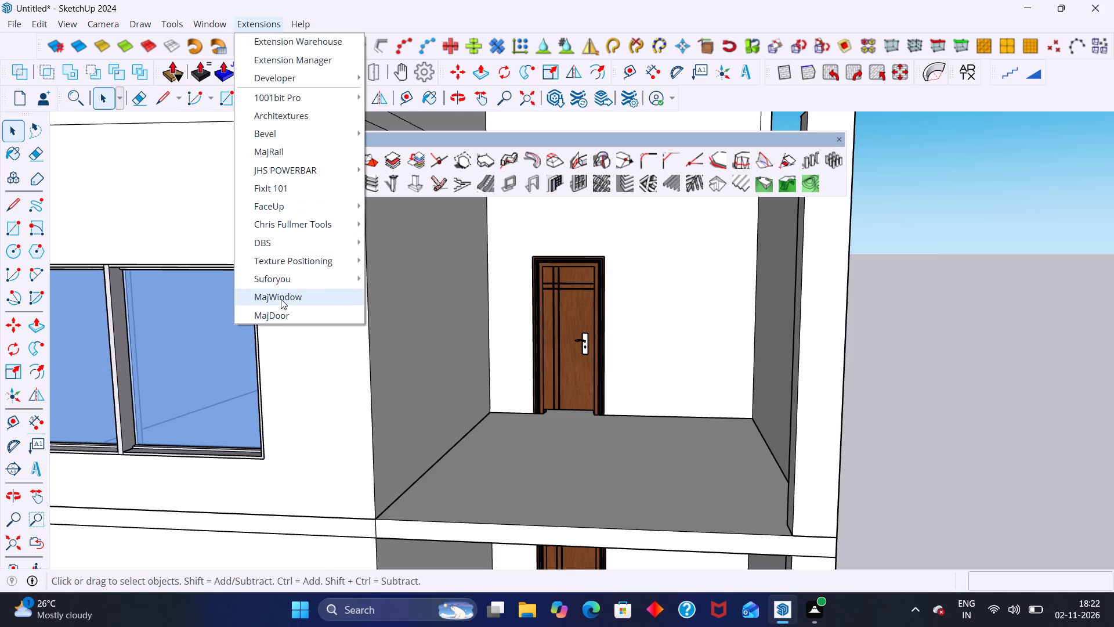
left_click(281, 299)
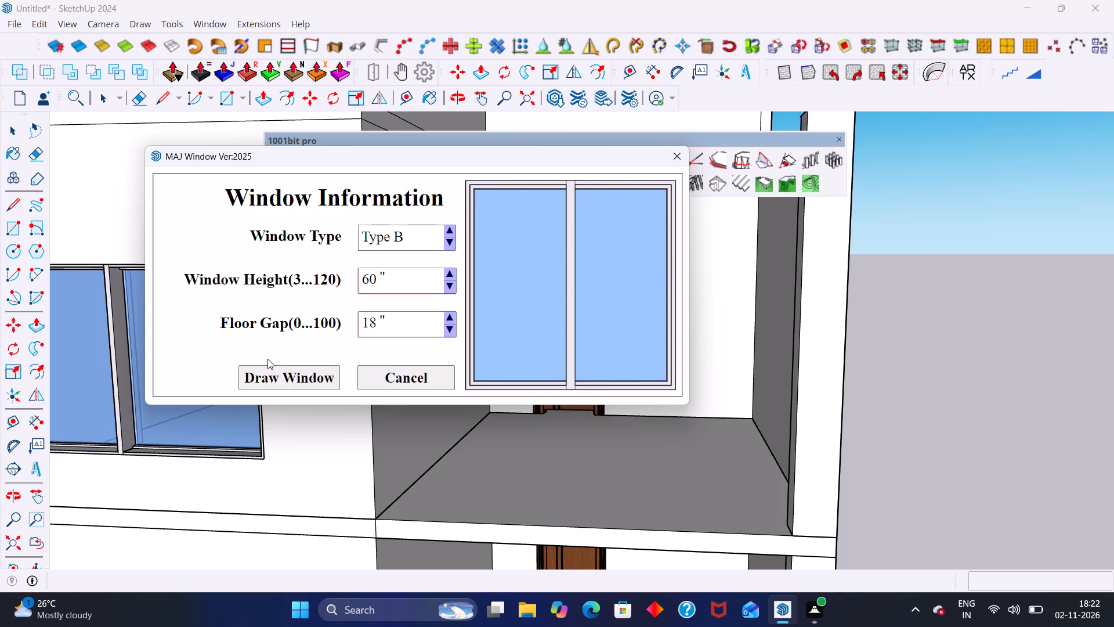
left_click(306, 379)
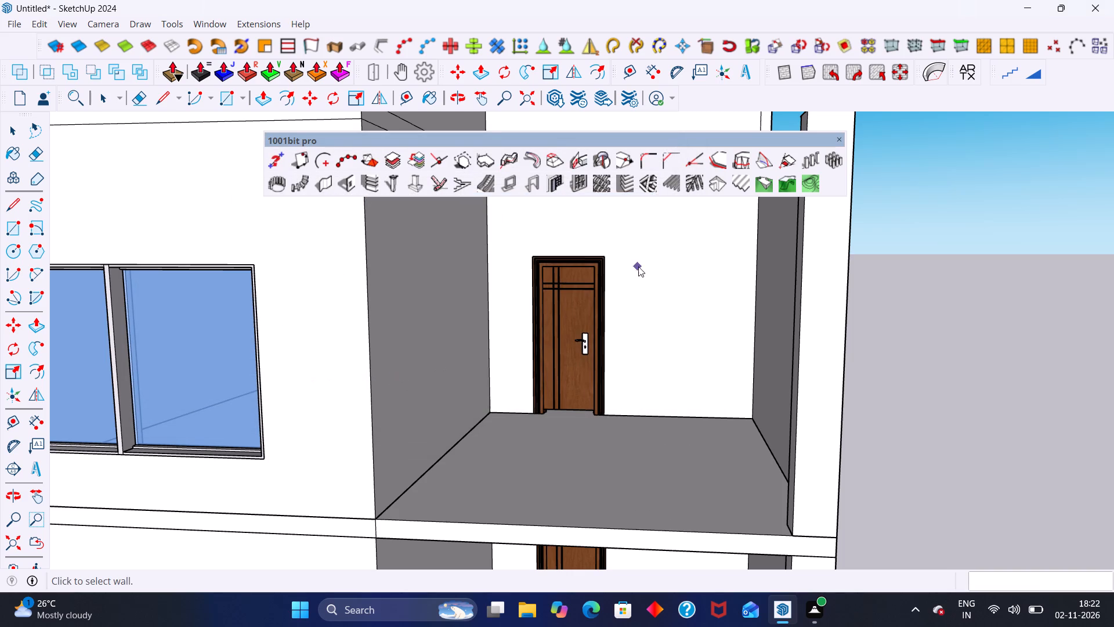
left_click(625, 308)
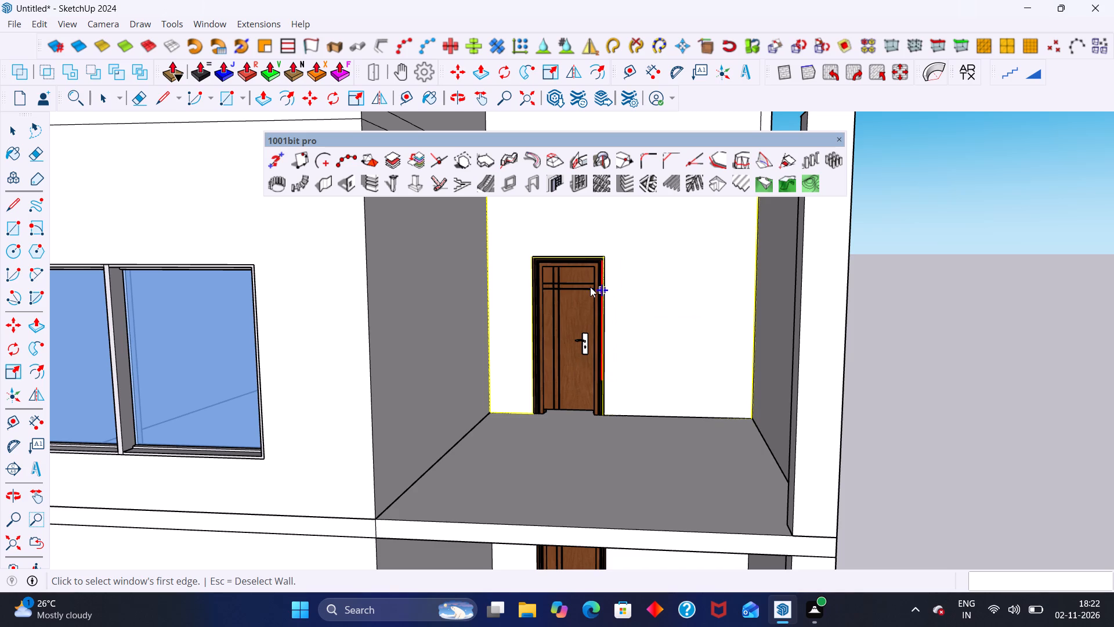
scroll(614, 280, "up", 3)
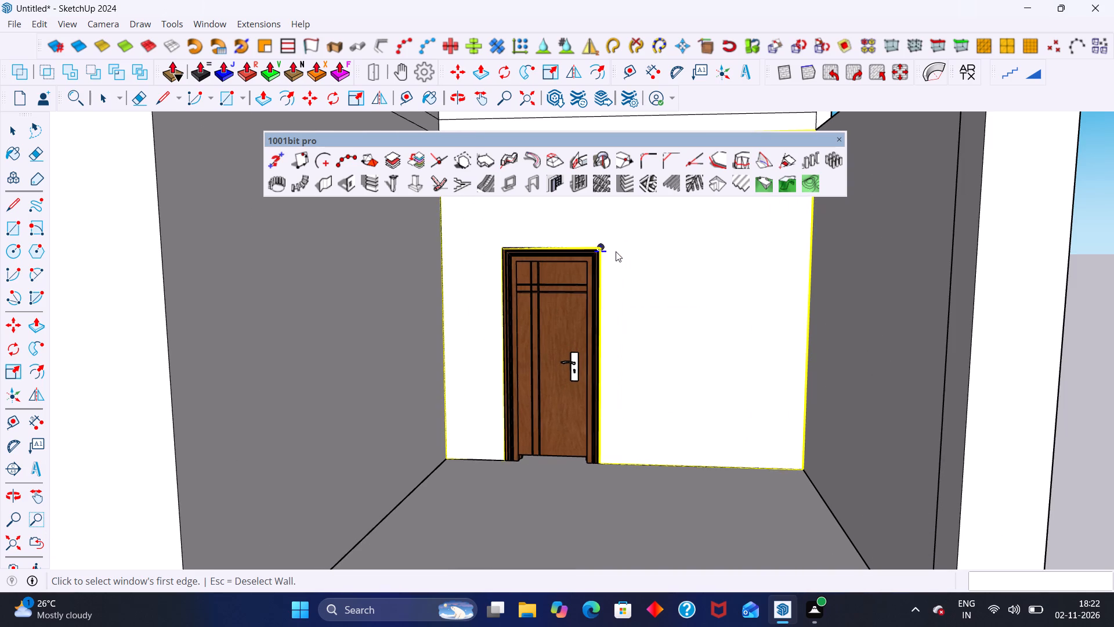
left_click(620, 251)
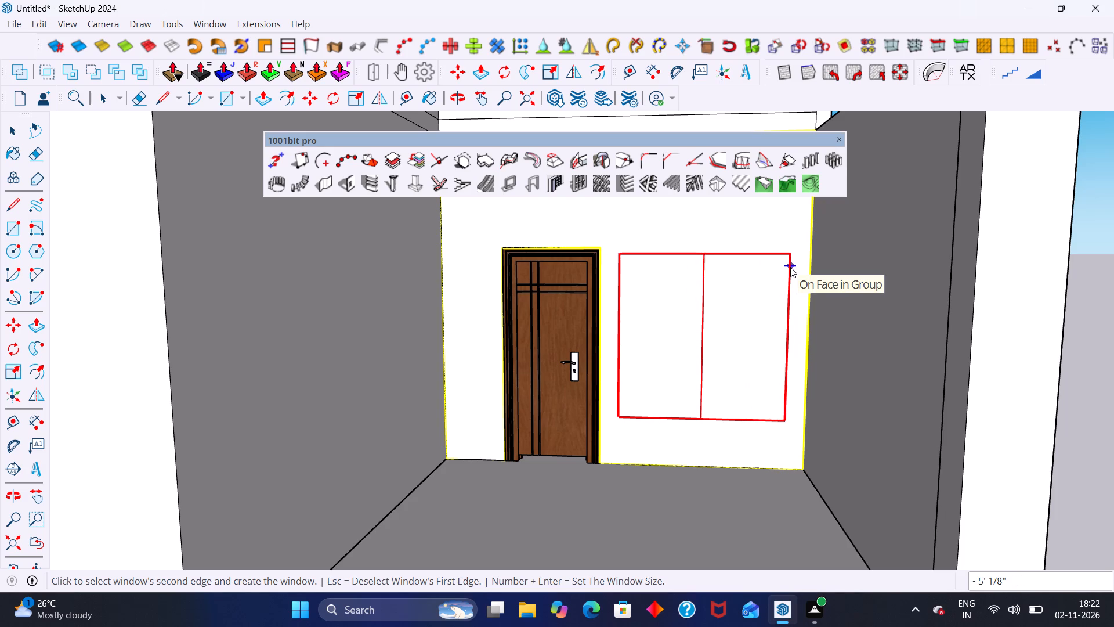
left_click(790, 267)
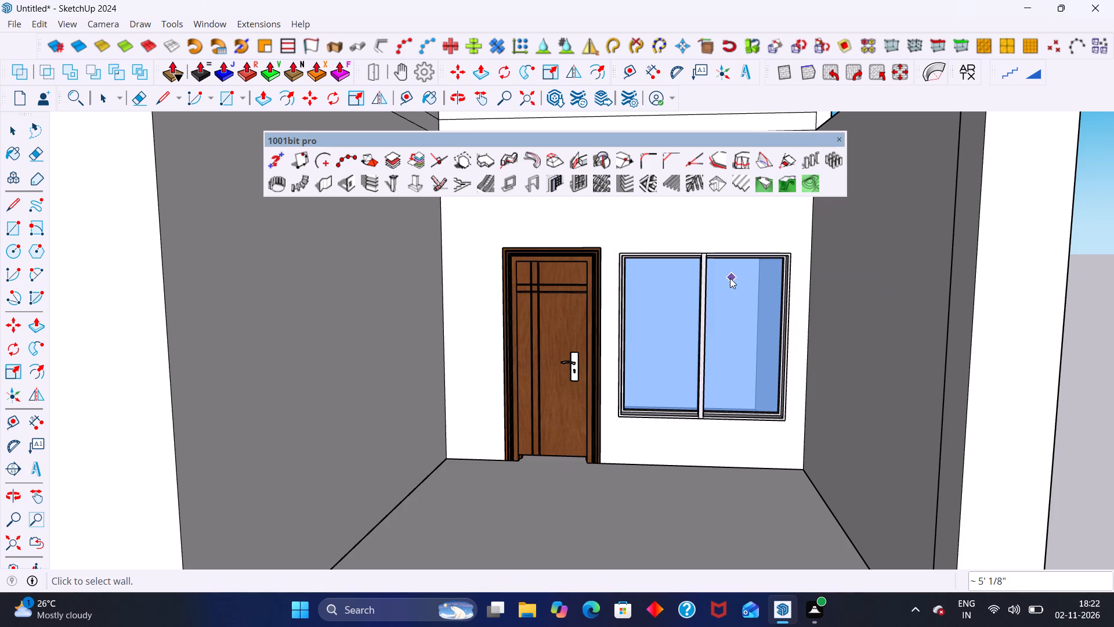
key("space")
scroll(647, 302, "down", 7)
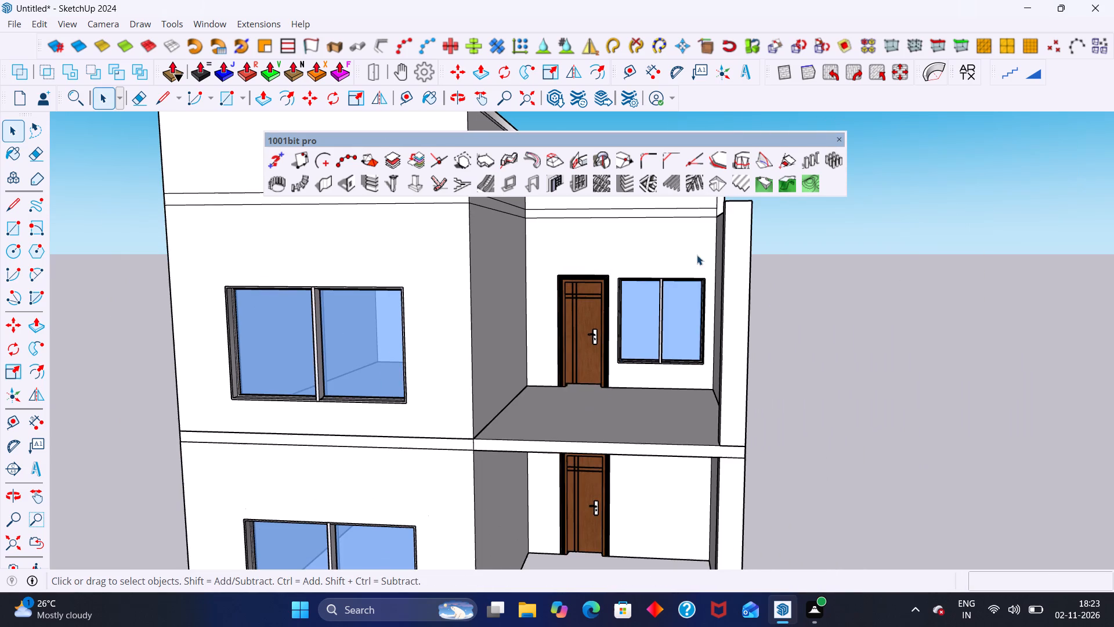
Add a MajWindow Type B window, 60" high with an 18" floor gap and about 4' 8 1/2" wide, beside the ground-floor door on the recess wall.
scroll(556, 390, "down", 4)
middle_click_drag(586, 378, 641, 354)
middle_click_drag(641, 354, 631, 352)
scroll(635, 375, "up", 4)
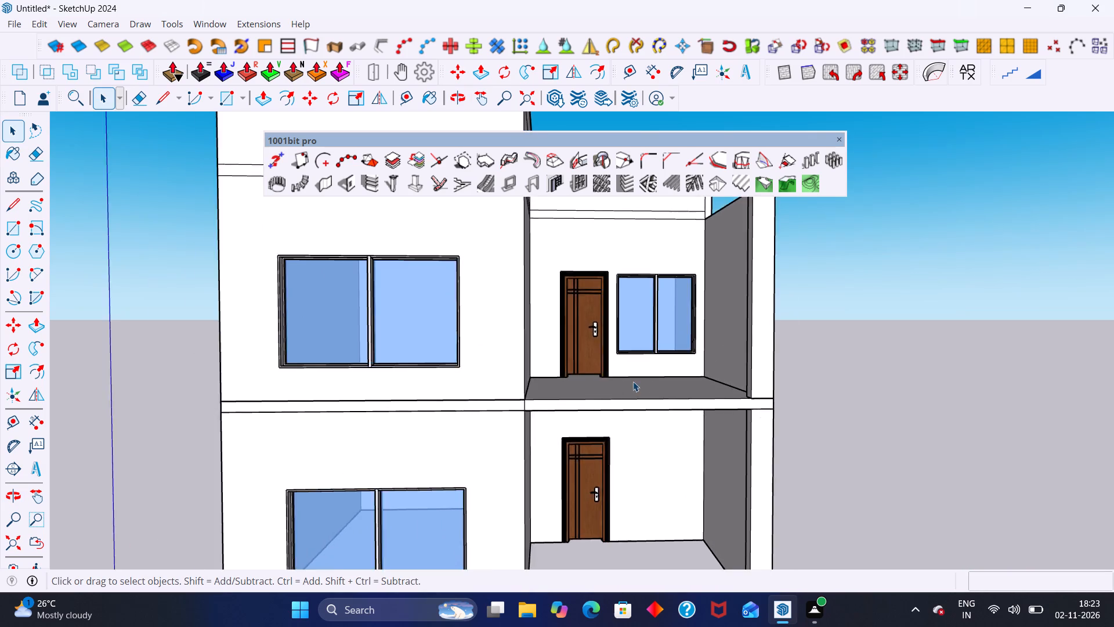
scroll(633, 381, "up", 5)
scroll(592, 421, "down", 4)
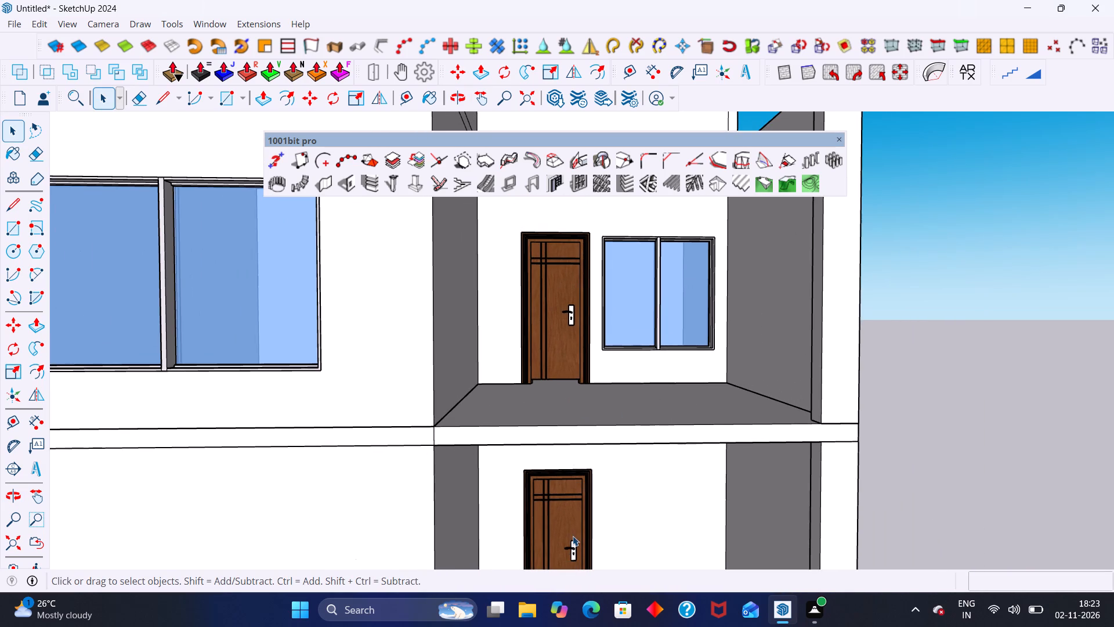
scroll(534, 446, "down", 7)
middle_click_drag(575, 501, 530, 436)
scroll(544, 430, "up", 4)
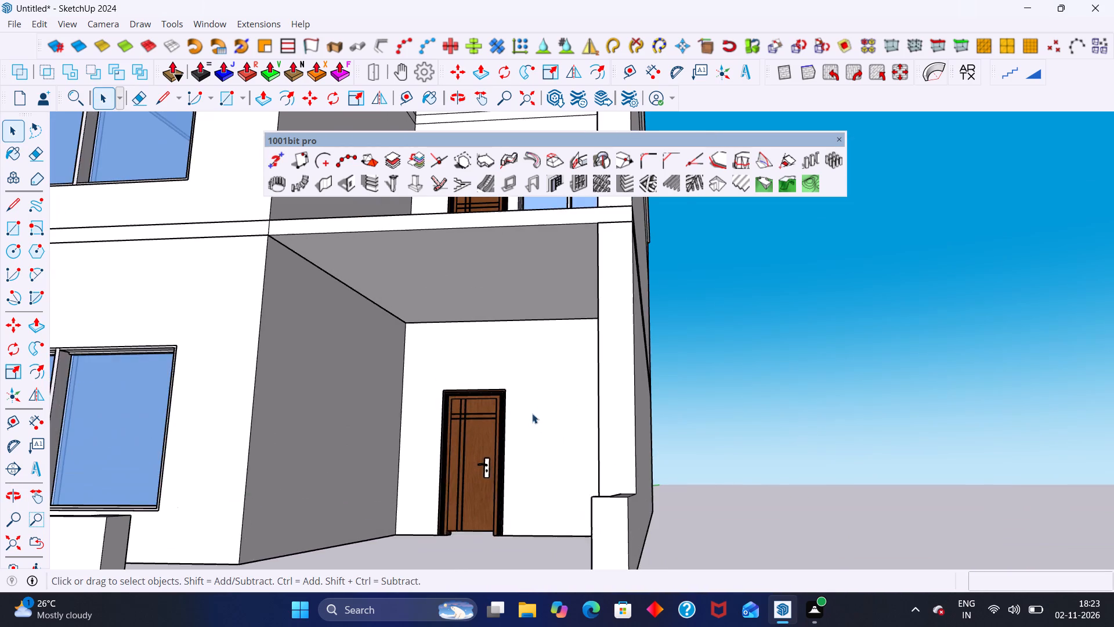
middle_click_drag(532, 413, 562, 414)
scroll(540, 392, "up", 4)
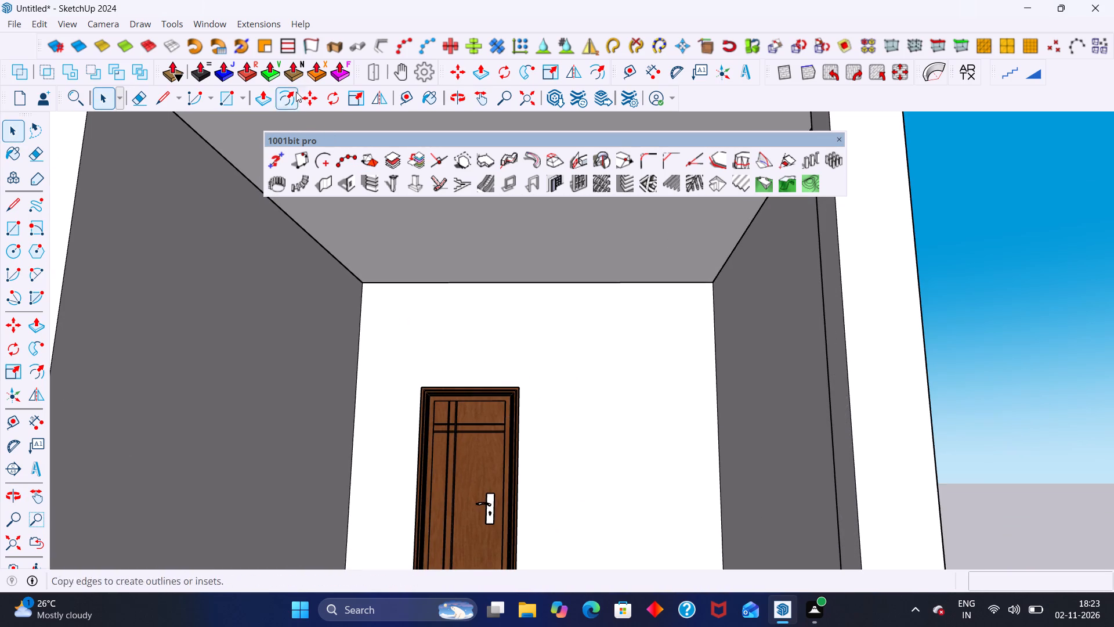
left_click(270, 21)
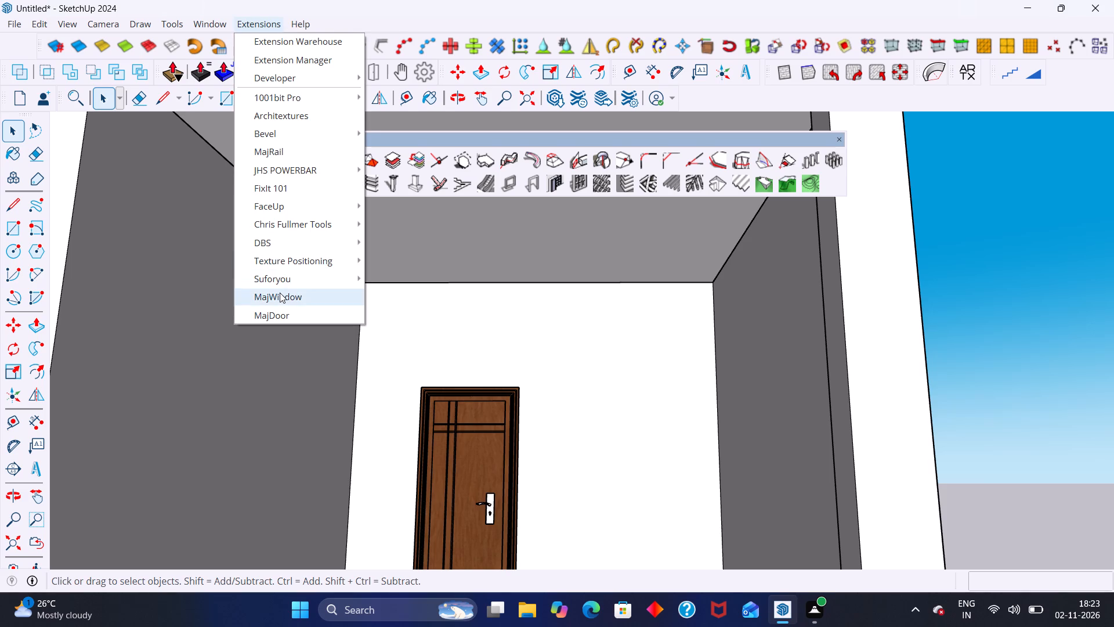
left_click(280, 293)
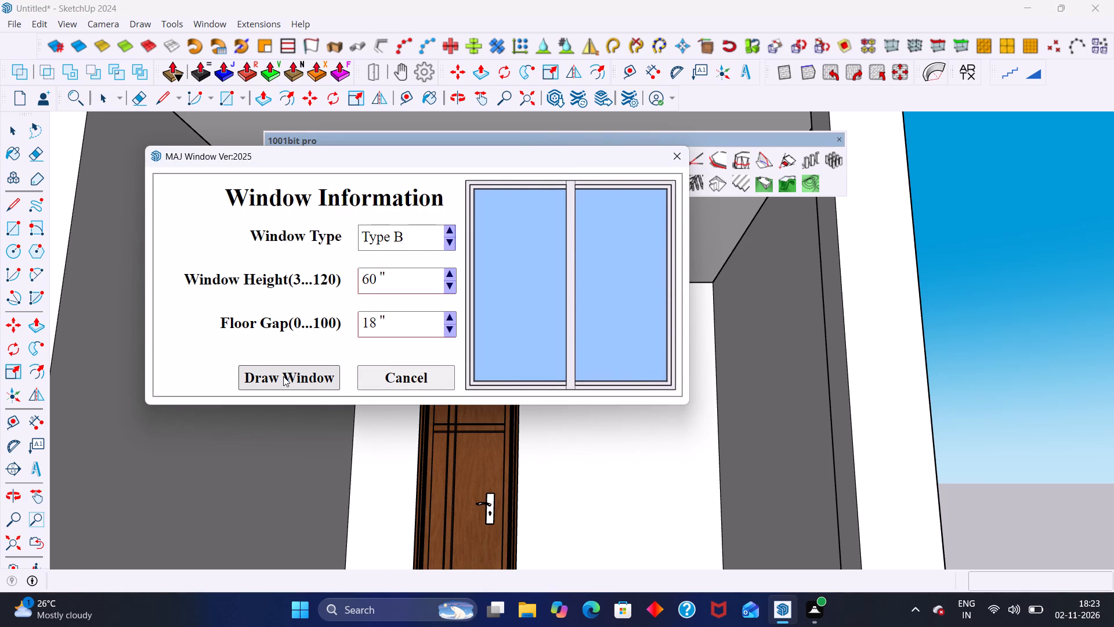
left_click(283, 376)
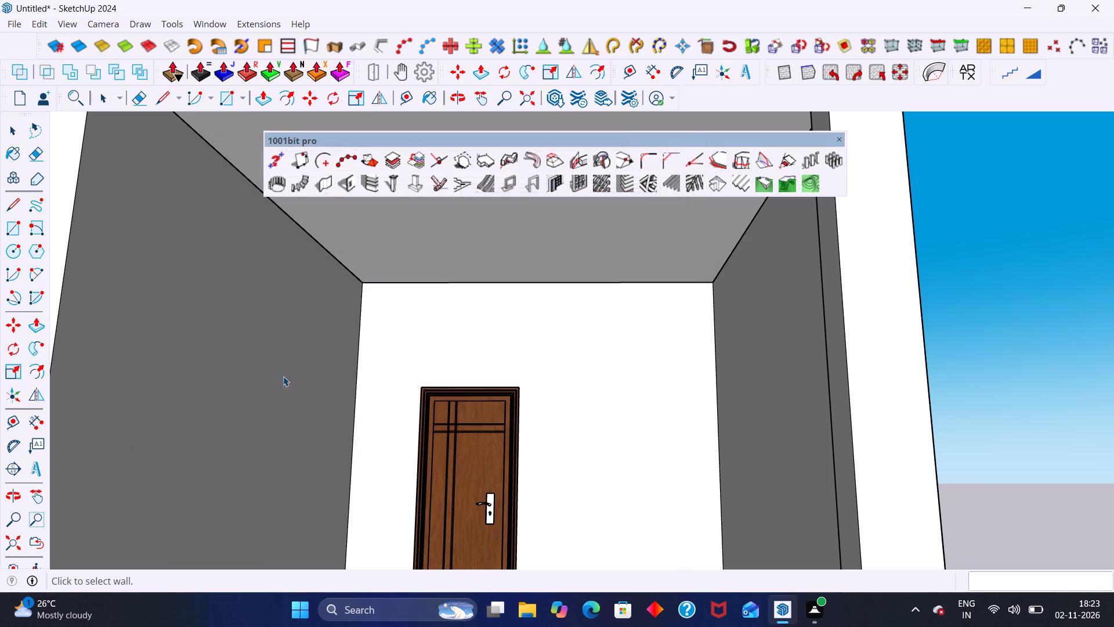
left_click(522, 385)
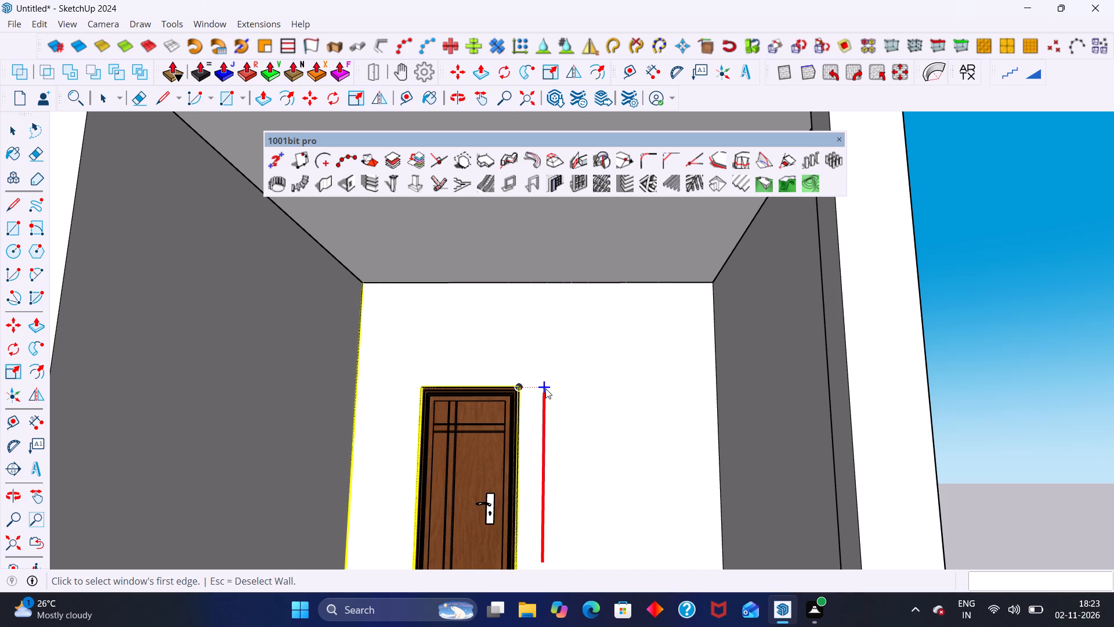
scroll(550, 383, "down", 5)
middle_click_drag(537, 389, 545, 464)
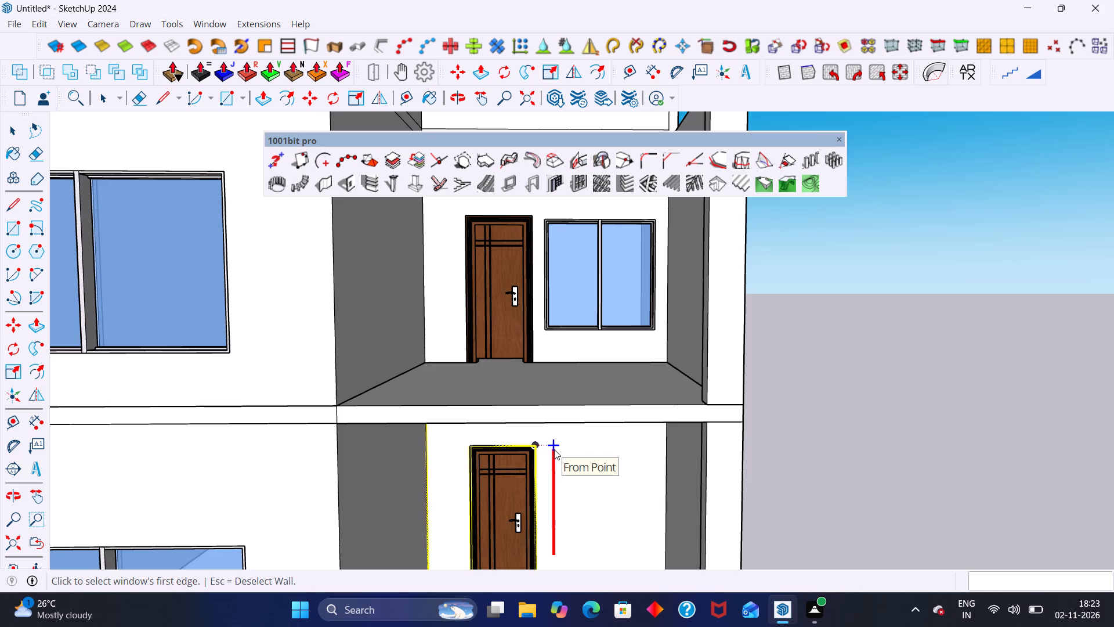
scroll(554, 449, "up", 2)
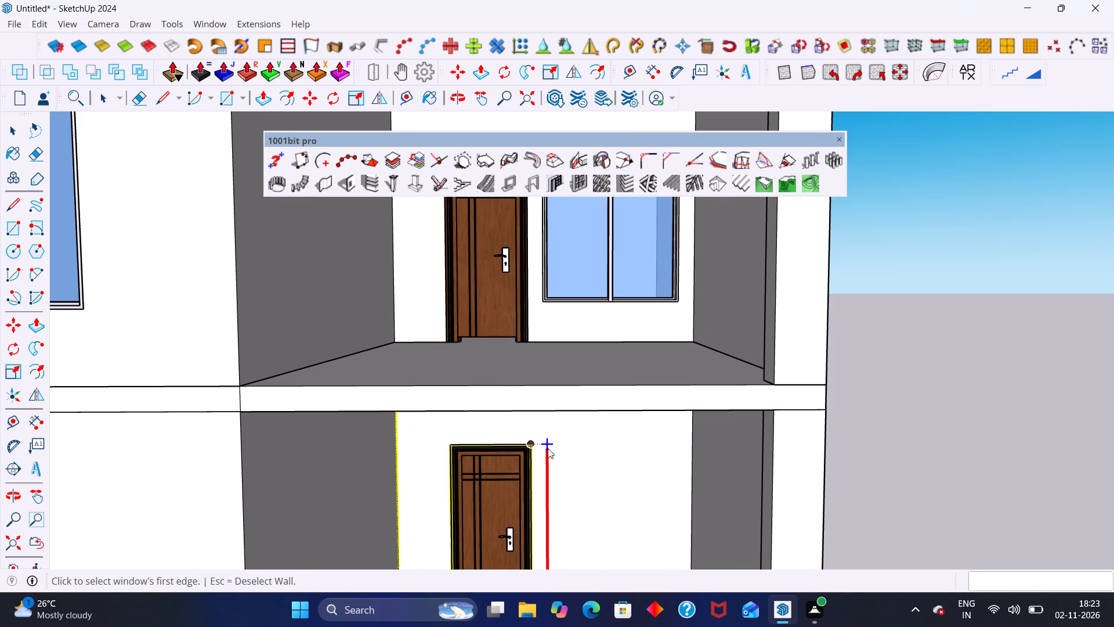
left_click(548, 448)
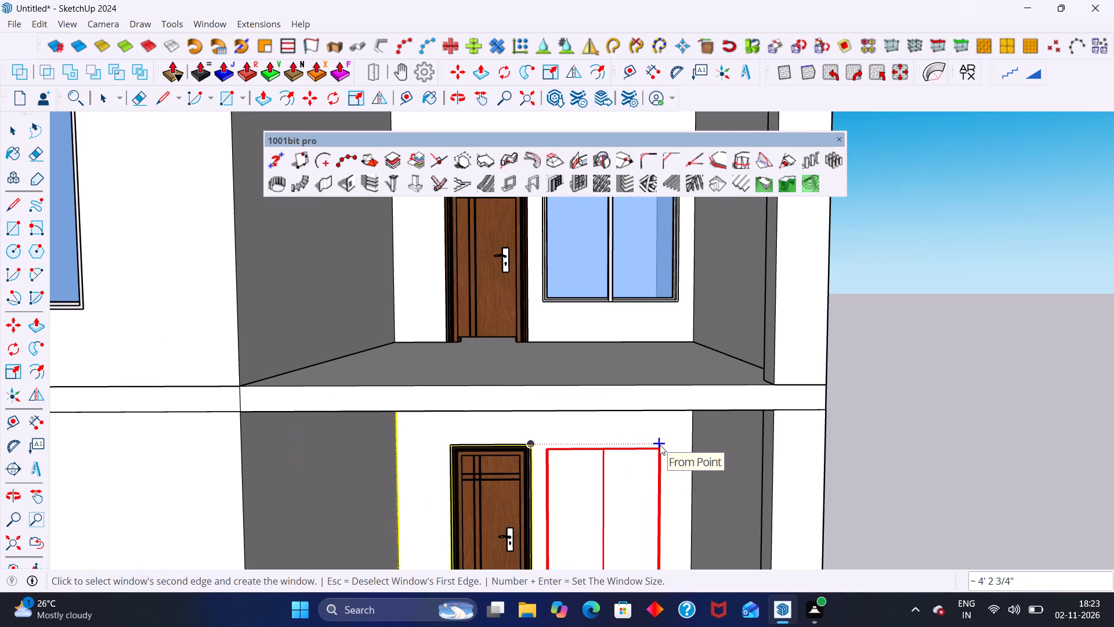
middle_click_drag(660, 445, 612, 435)
middle_click_drag(537, 423, 569, 415)
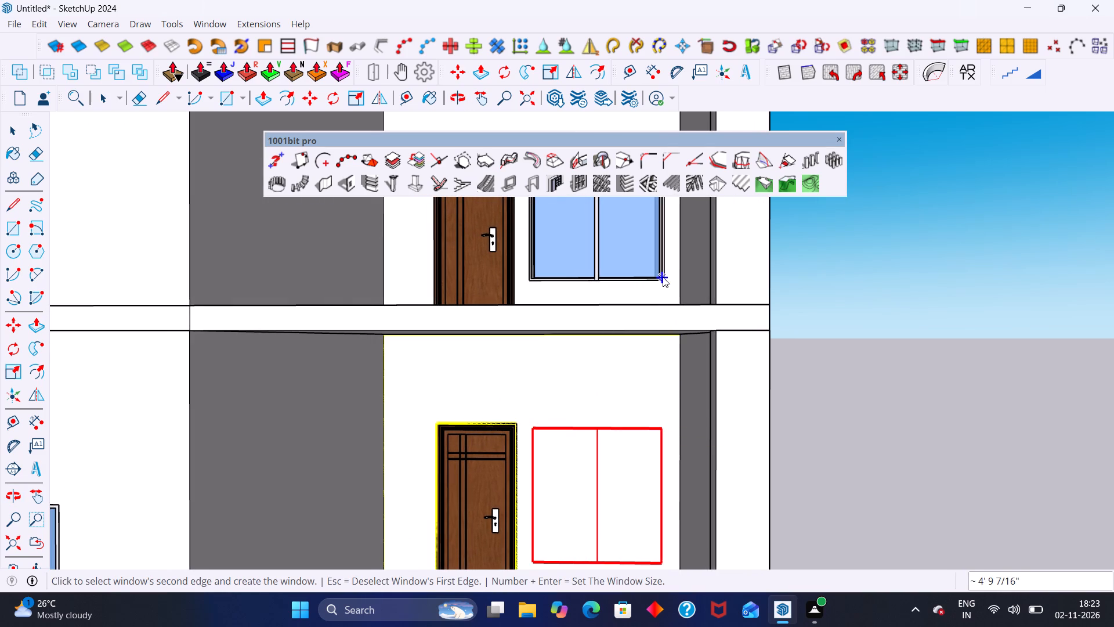
left_click(660, 422)
scroll(656, 417, "down", 1)
key("space")
Examine the whole front facade, checking the windows and doors on both floors against each other.
middle_click_drag(642, 369, 639, 370)
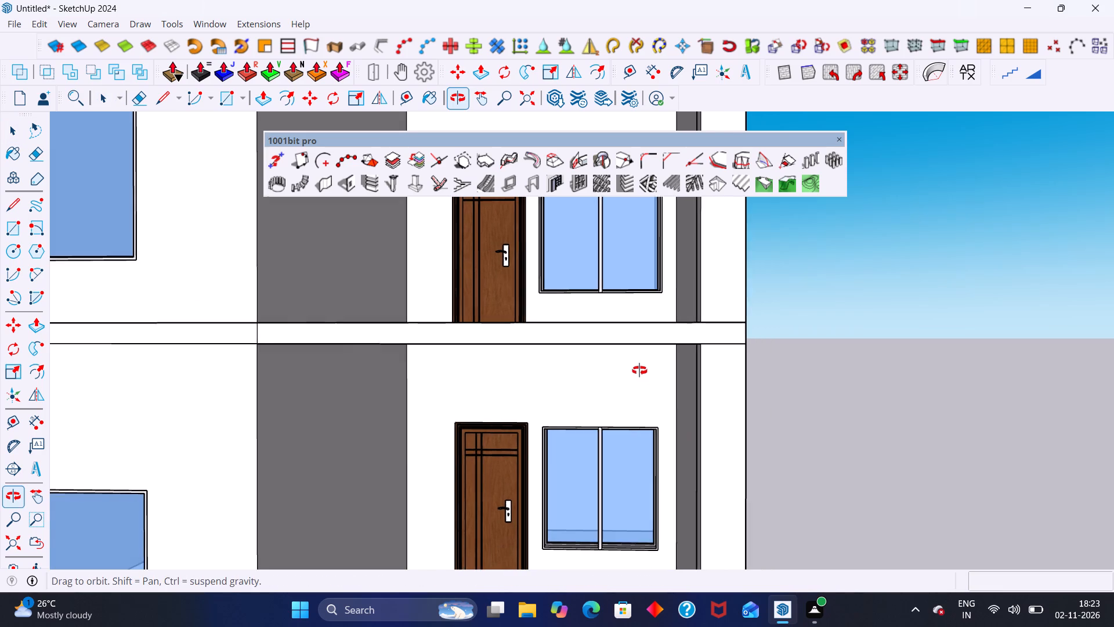
middle_click_drag(639, 370, 626, 394)
scroll(628, 387, "down", 3)
middle_click_drag(633, 357, 653, 343)
scroll(634, 358, "down", 2)
middle_click_drag(621, 334, 616, 288)
scroll(821, 411, "down", 5)
middle_click_drag(821, 410, 819, 431)
scroll(826, 422, "down", 4)
middle_click_drag(830, 394, 784, 417)
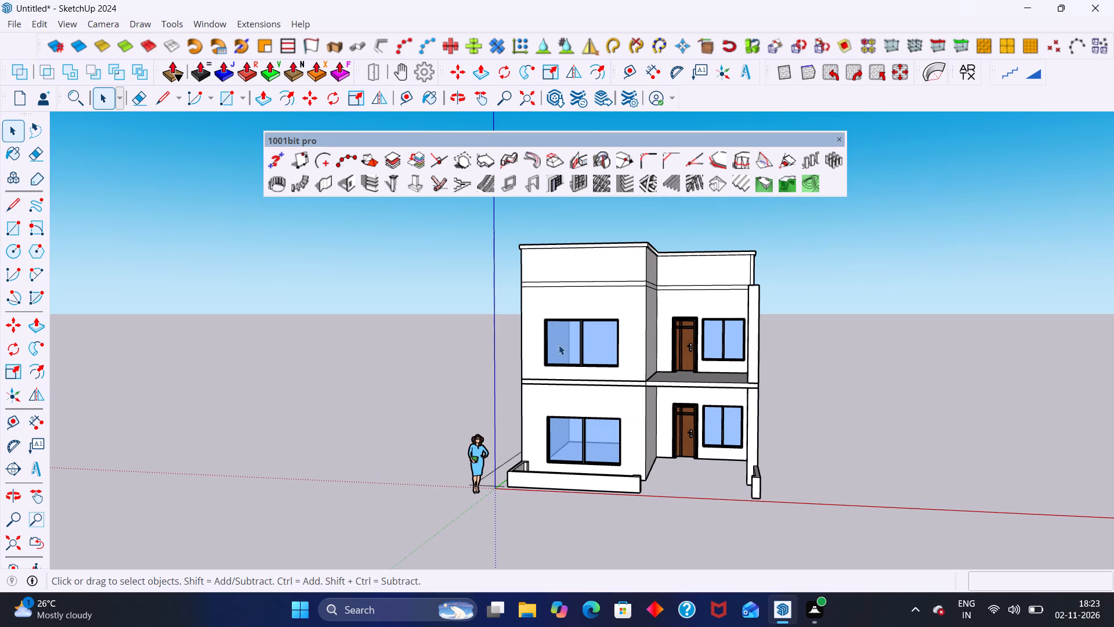
middle_click_drag(555, 341, 576, 326)
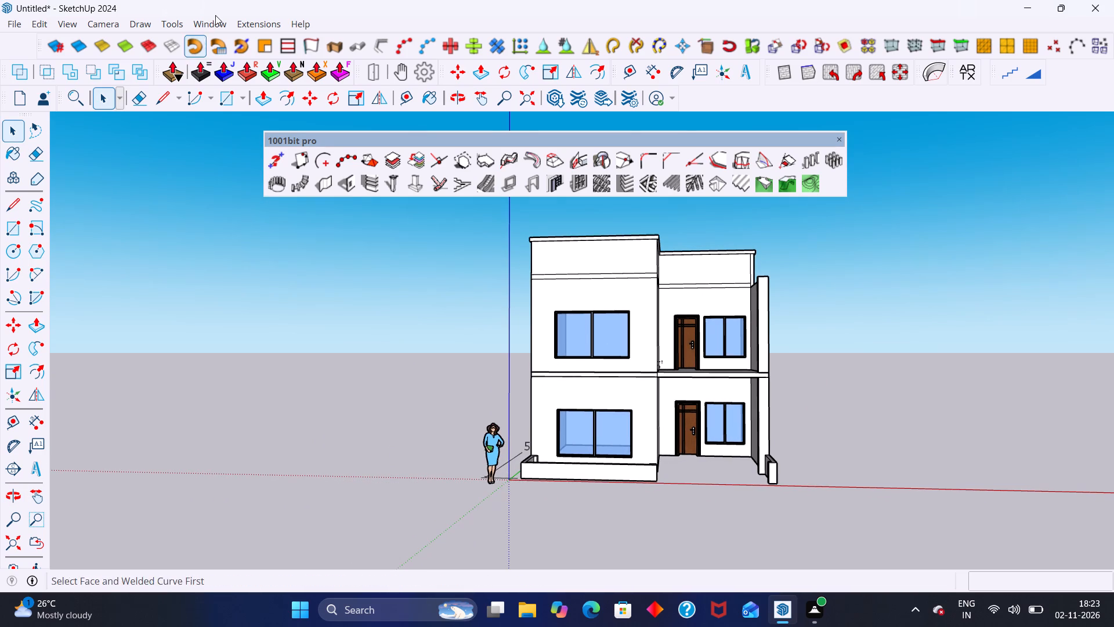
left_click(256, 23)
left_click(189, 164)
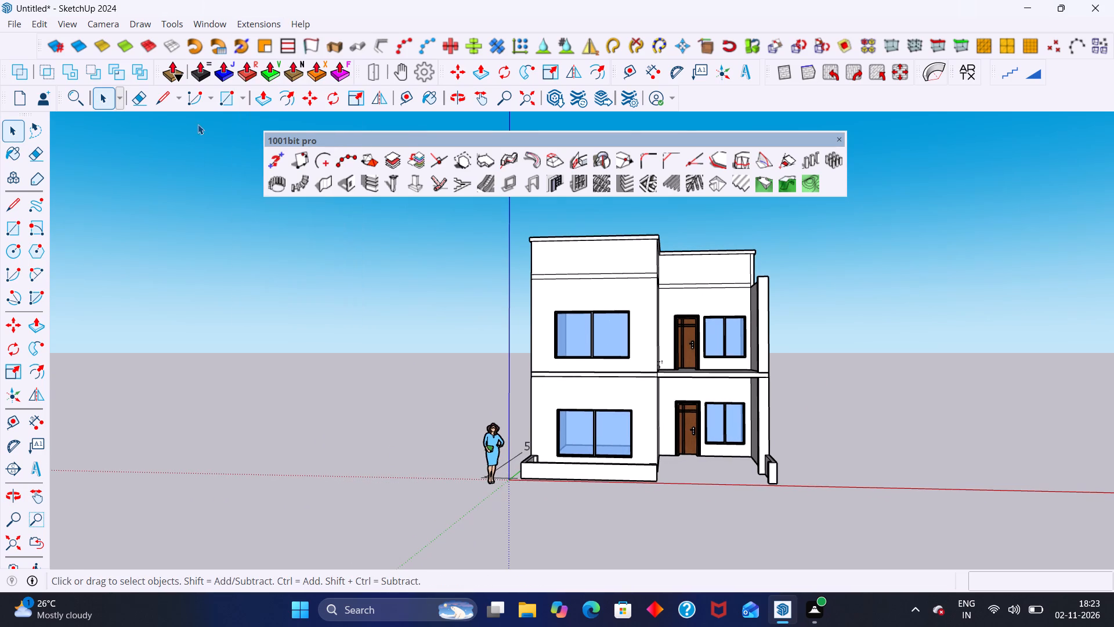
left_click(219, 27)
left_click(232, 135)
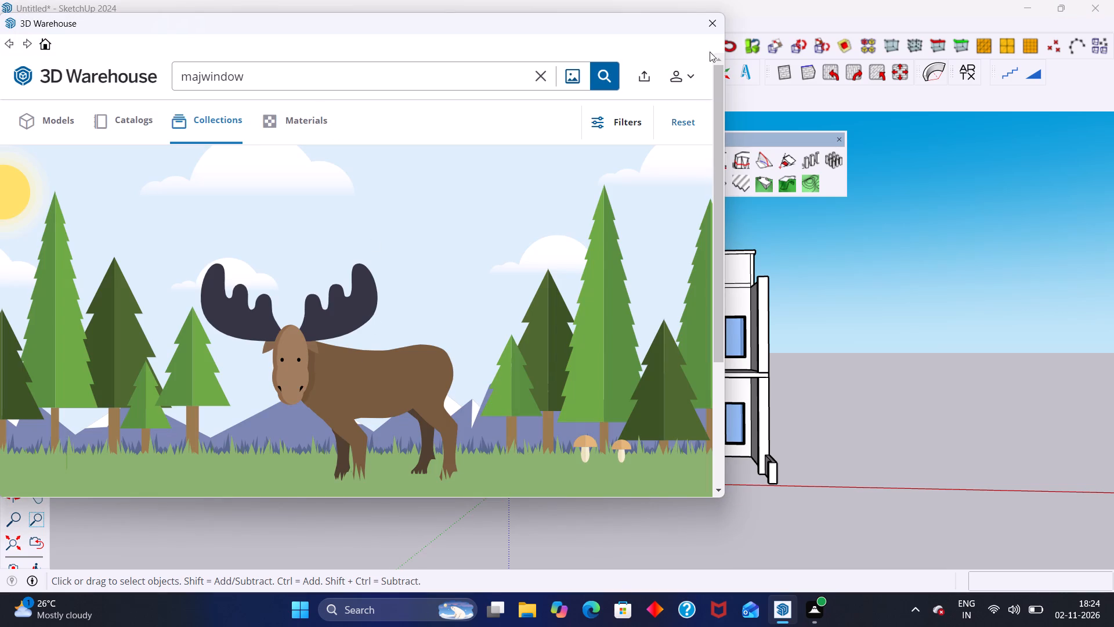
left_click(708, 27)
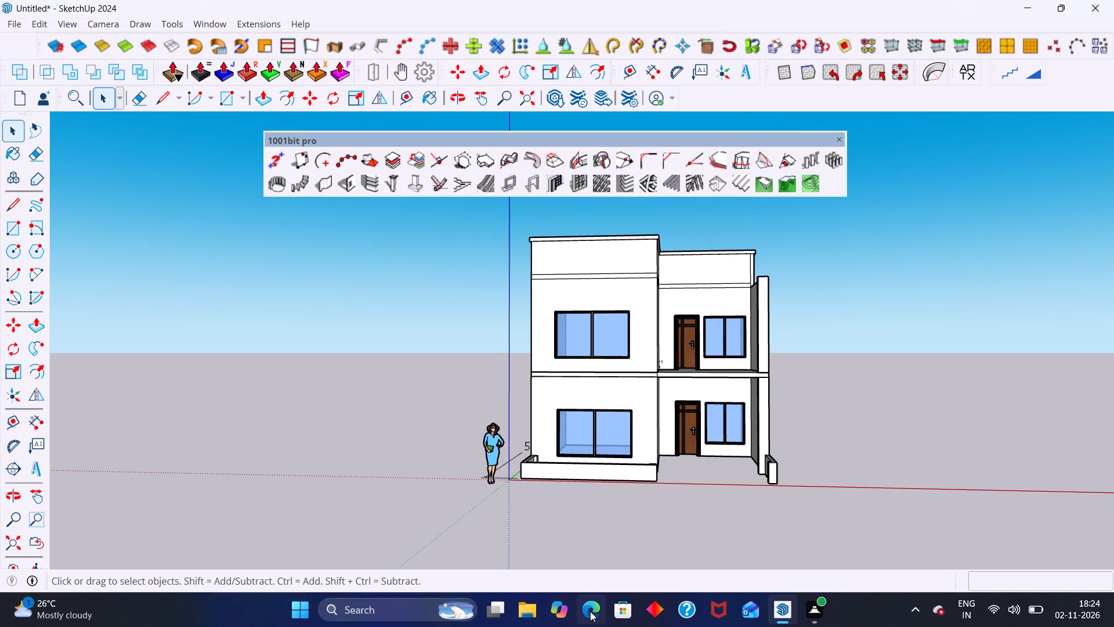
Switch to Microsoft Edge, search the web for "curtains jpg" and show the image results.
left_click(589, 611)
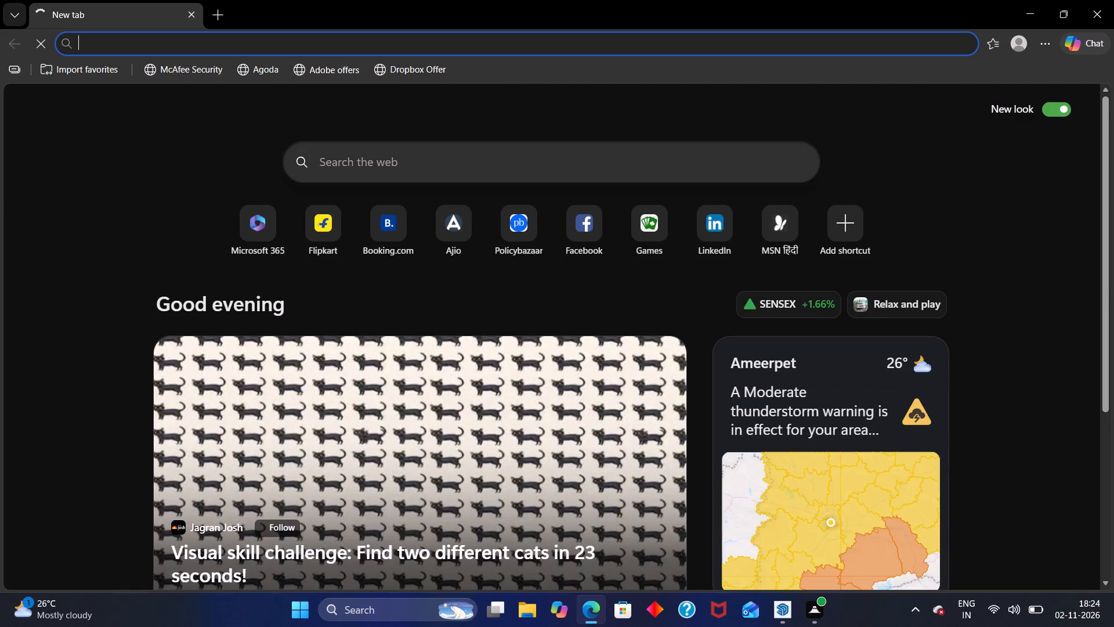
left_click(396, 170)
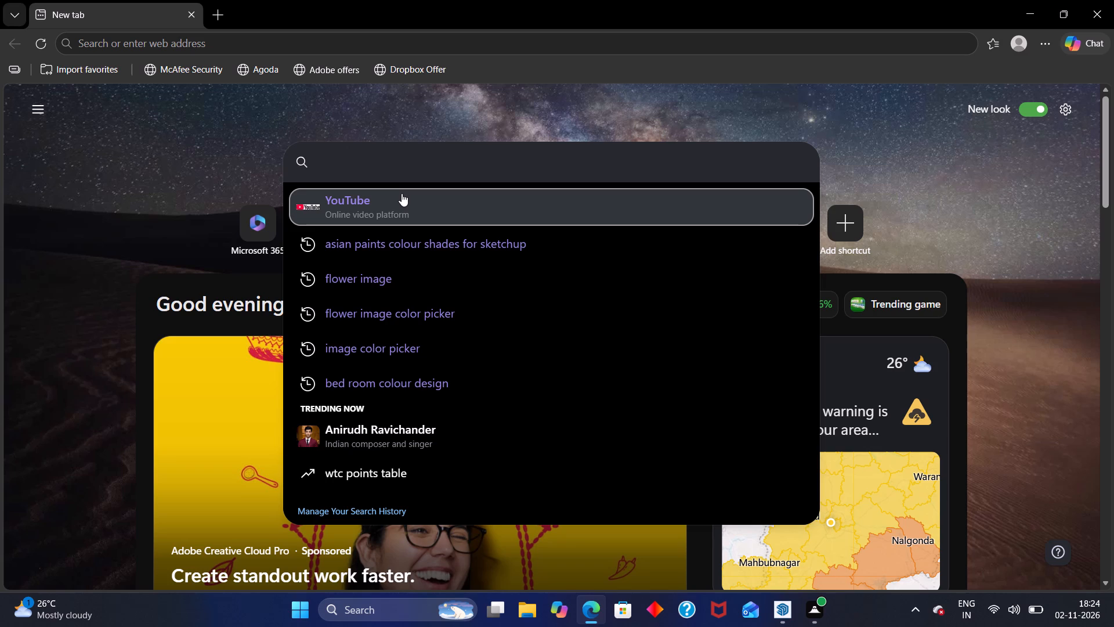
type("curtains")
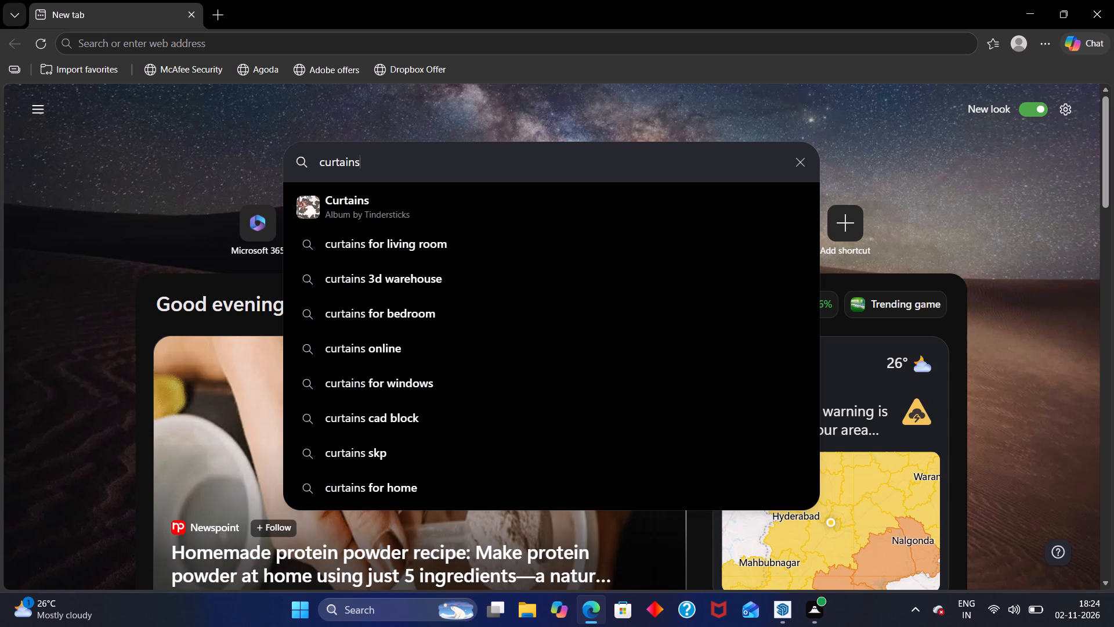
key("space")
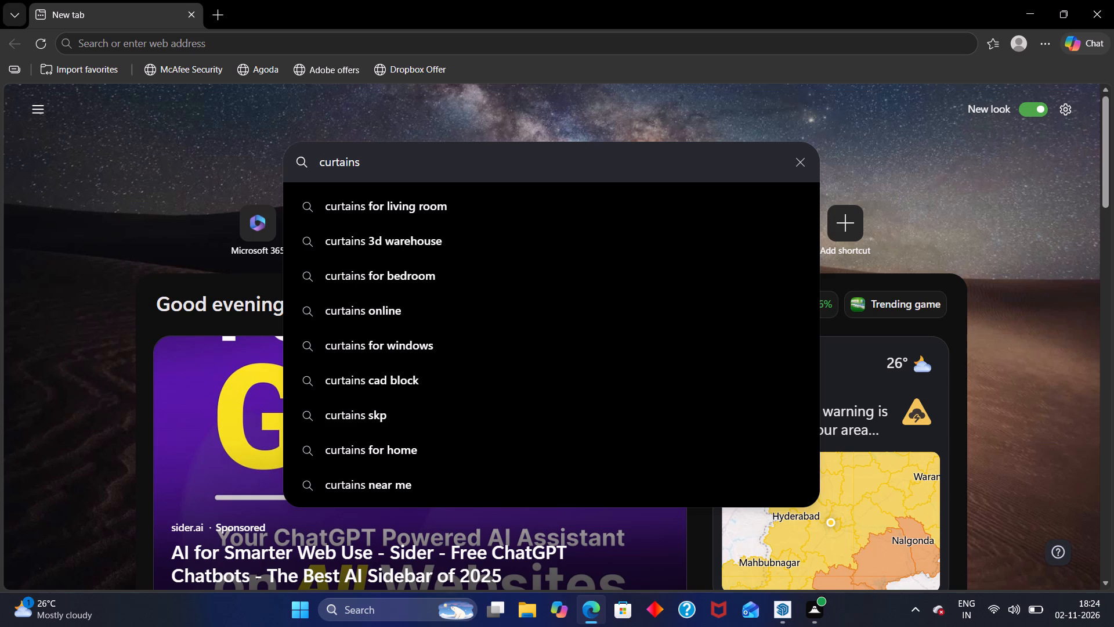
type("jp")
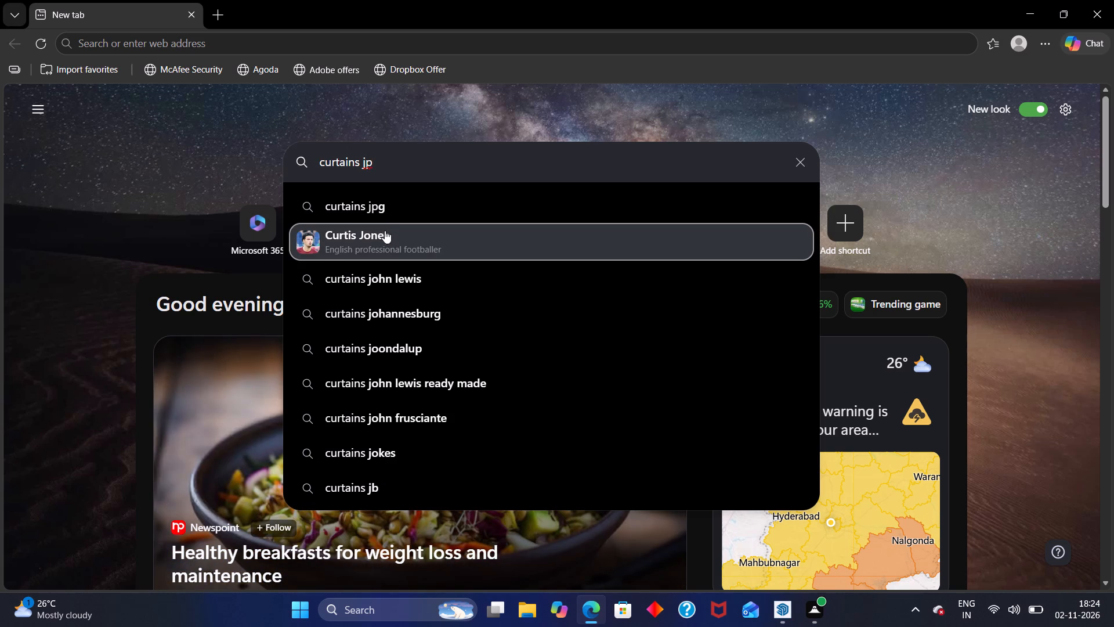
left_click(384, 212)
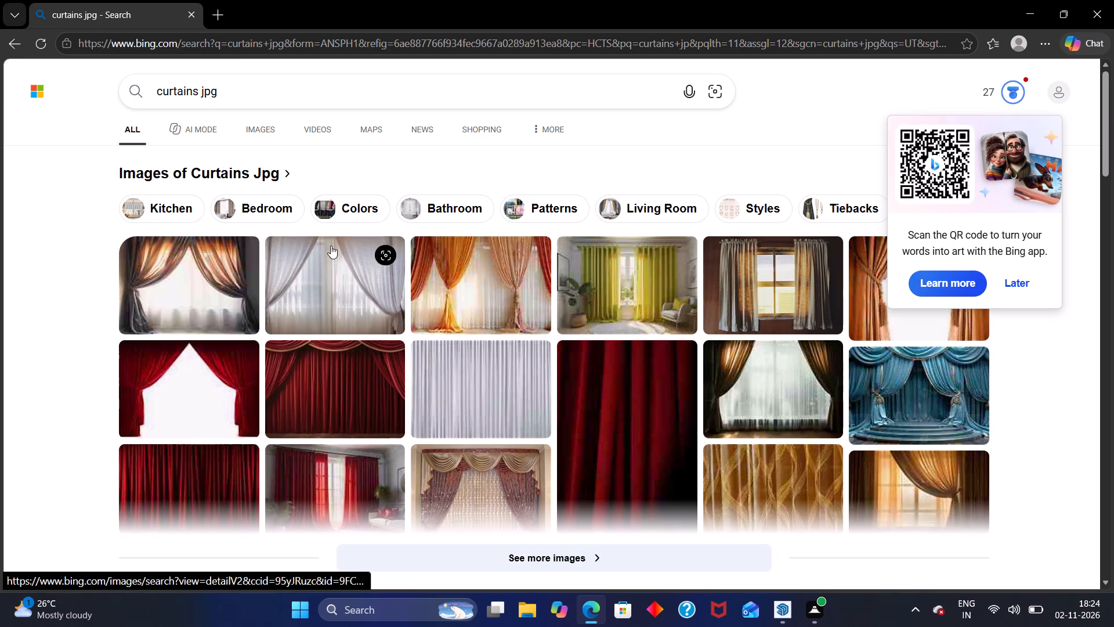
scroll(635, 274, "down", 2)
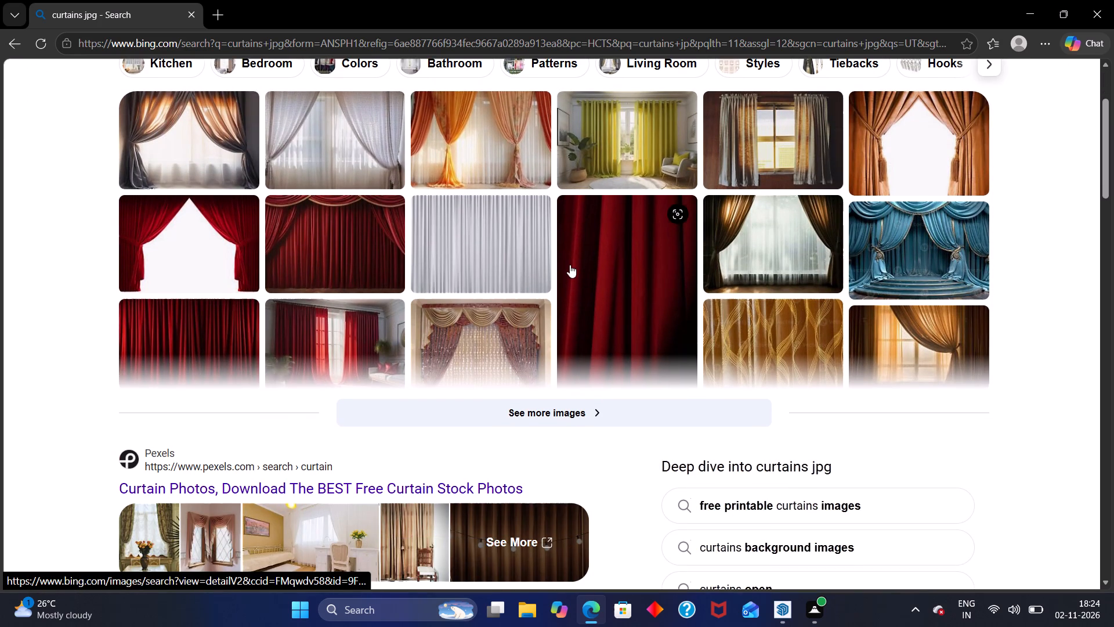
scroll(773, 250, "up", 2)
scroll(769, 255, "down", 1)
scroll(265, 133, "up", 5)
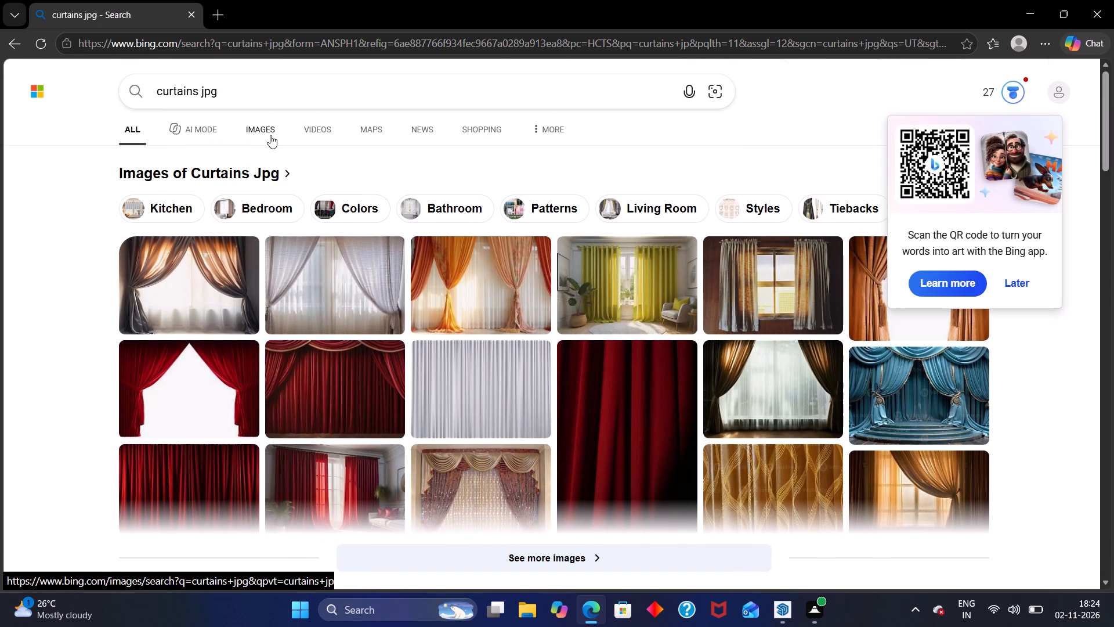
left_click(268, 132)
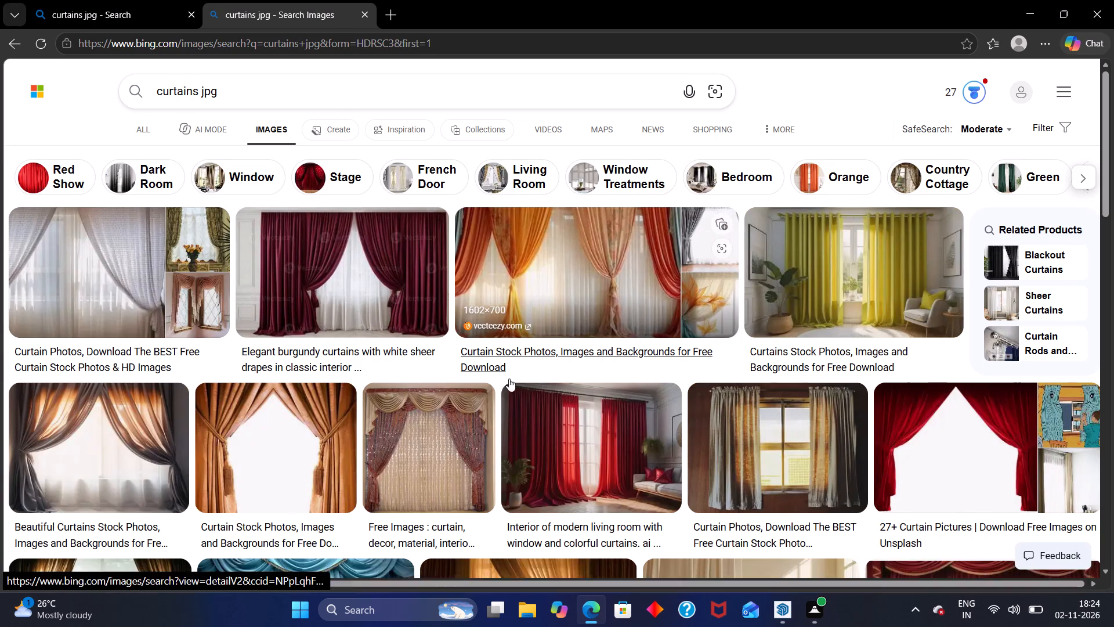
Browse the curtain image results and open the preview of brown tied-back curtains on either side of a blank frame.
scroll(515, 383, "down", 5)
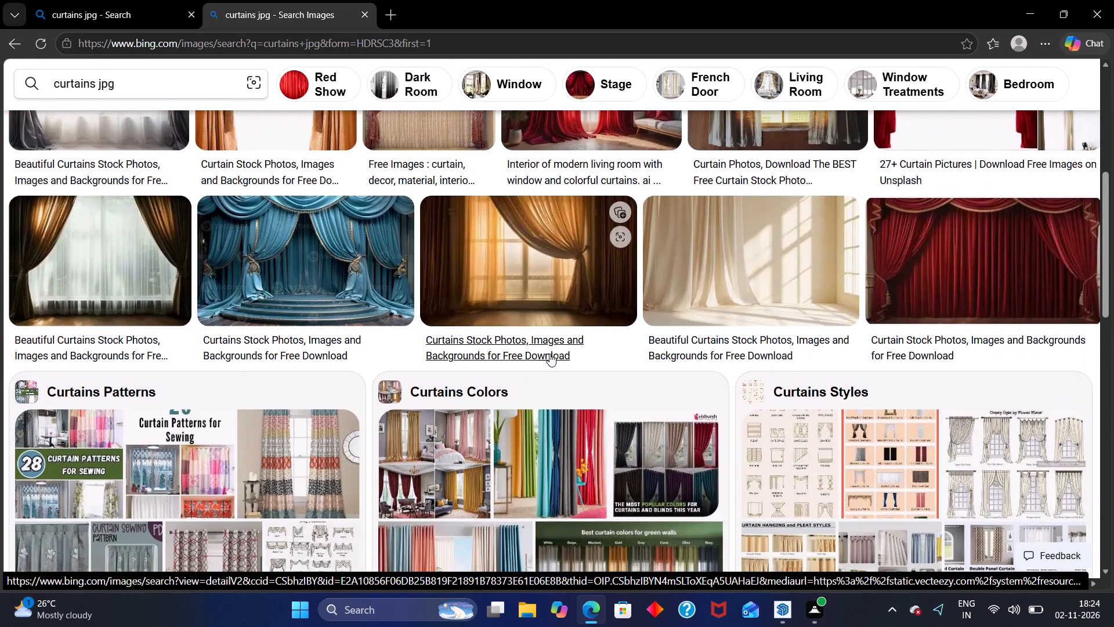
scroll(584, 337, "down", 6)
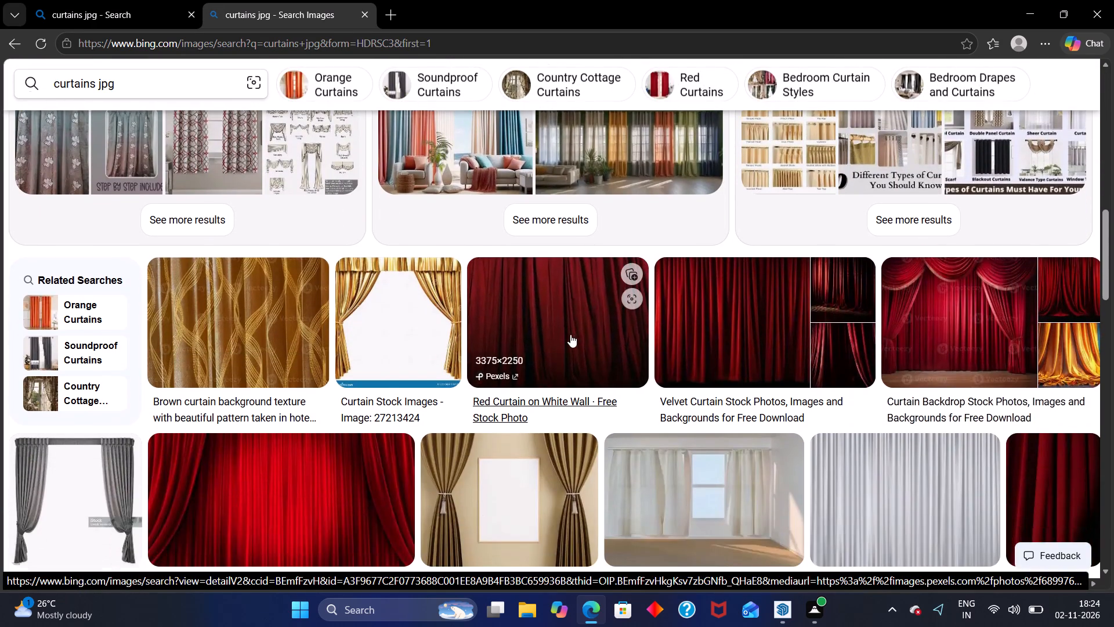
scroll(569, 336, "down", 1)
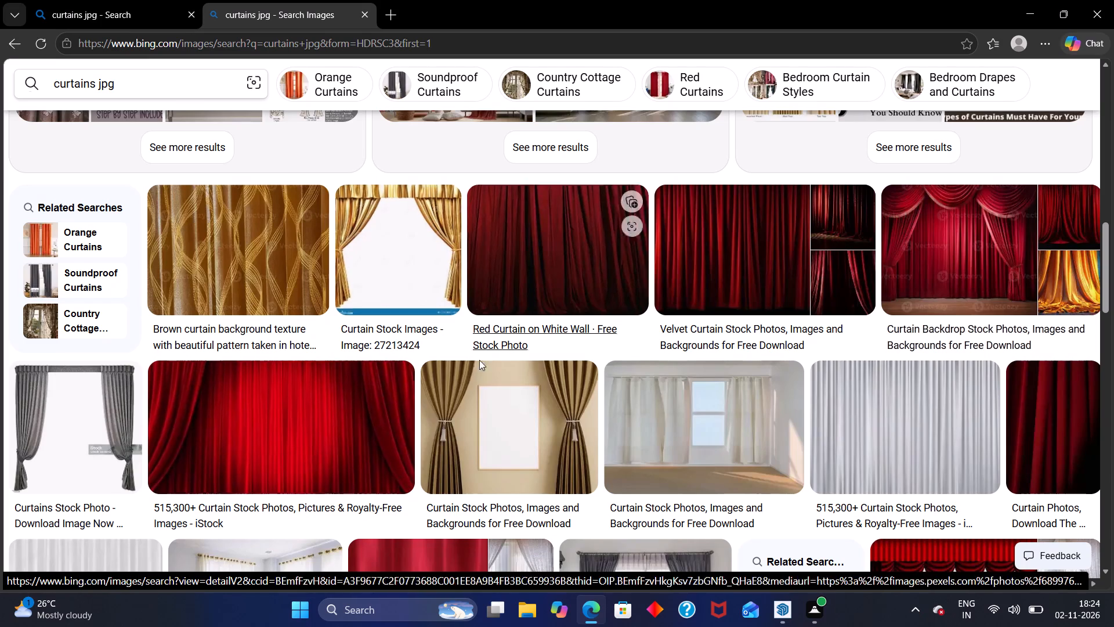
scroll(501, 402, "down", 1)
left_click(505, 351)
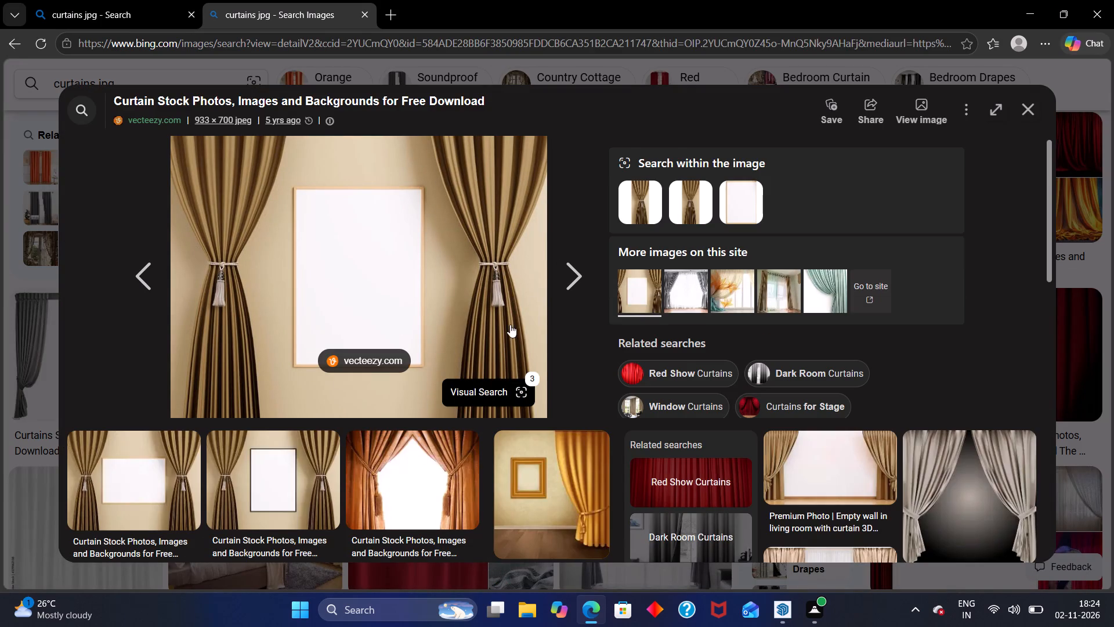
right_click(496, 291)
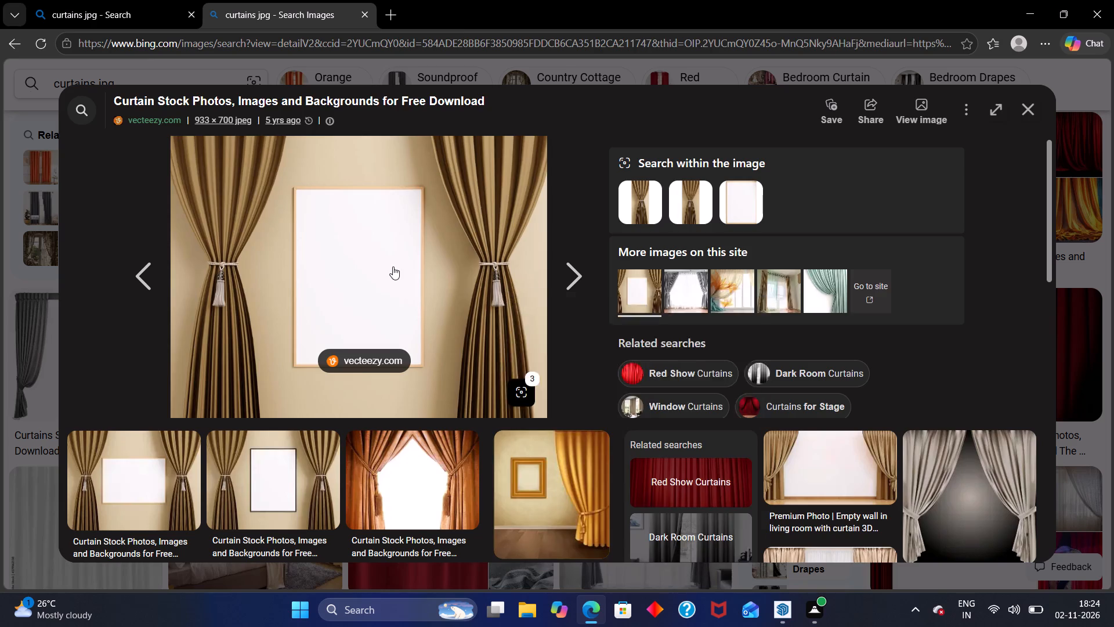
left_click(393, 266)
left_click(147, 272)
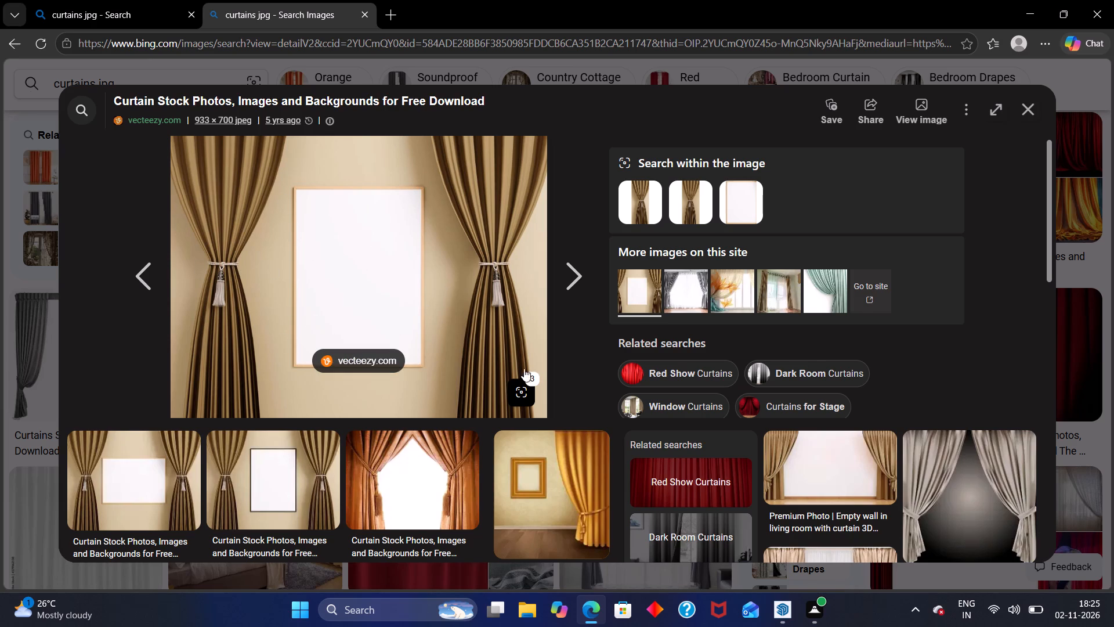
Browse the related curtain images and open the preview of the beige and dark-grey Curtains Set №575 from CGMood.
scroll(526, 382, "down", 2)
scroll(454, 403, "down", 5)
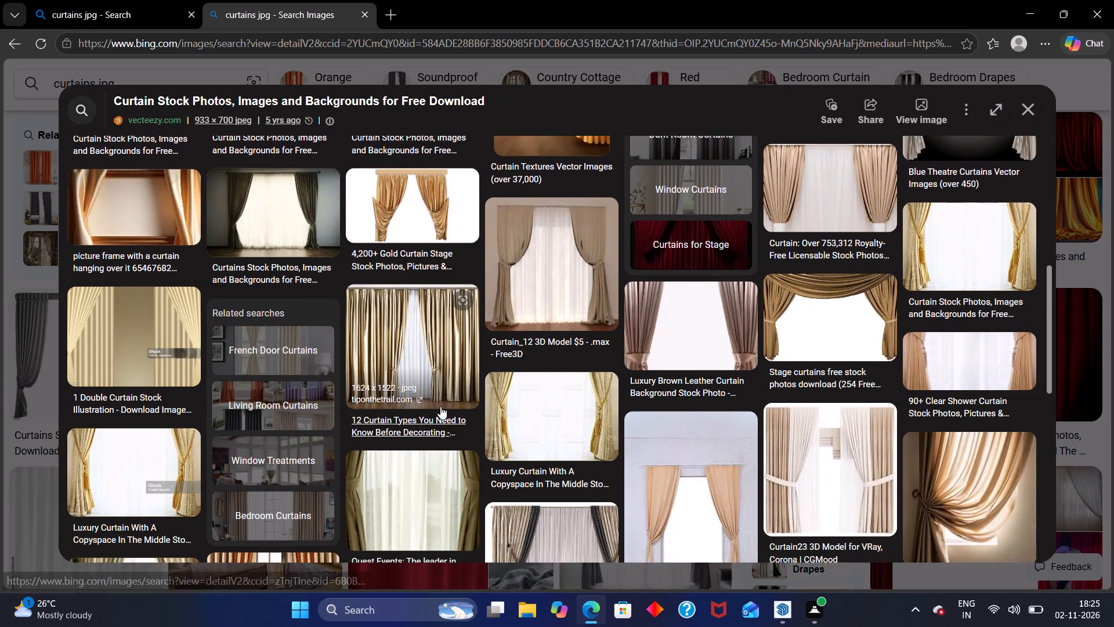
left_click(546, 435)
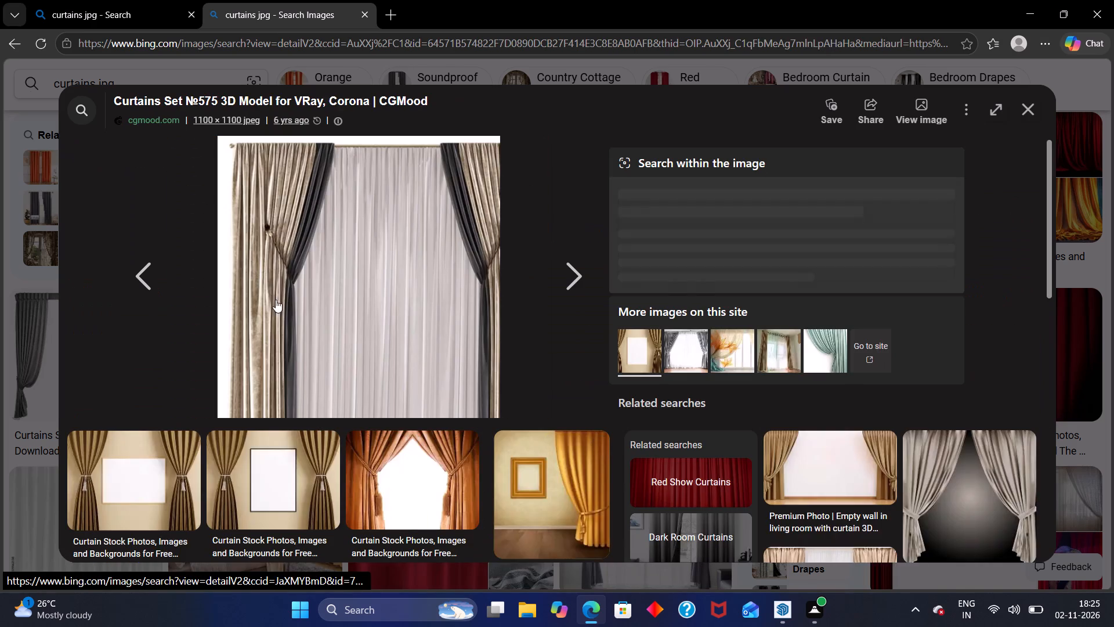
Compare the related CGMood curtain images, including sets №578 and №575, and open the preview of Curtains Set №555.
left_click(384, 476)
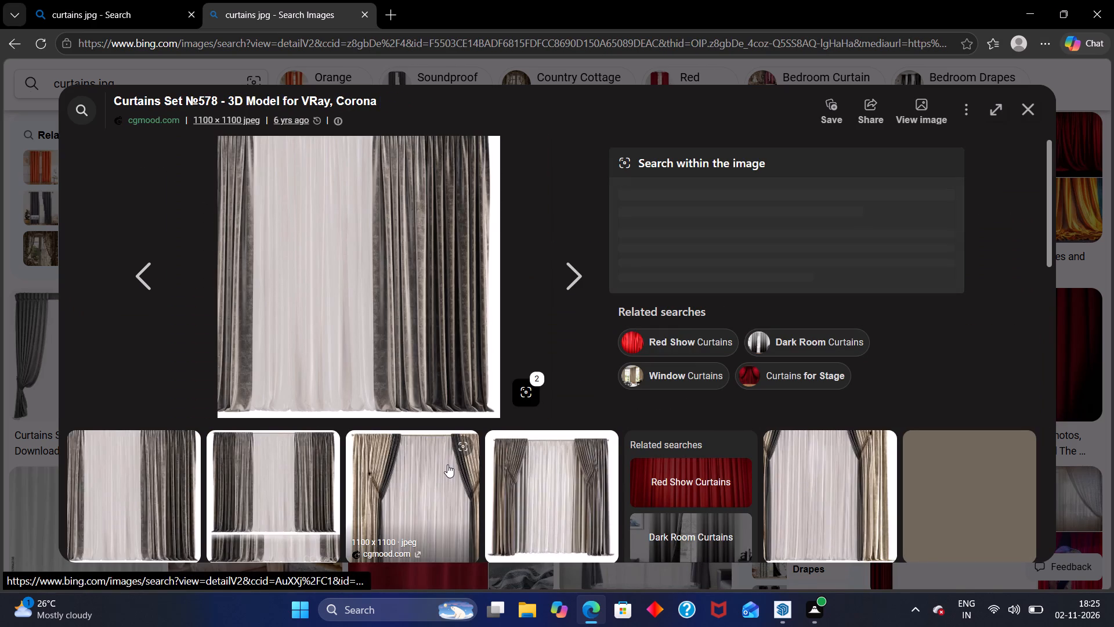
left_click(267, 490)
scroll(330, 266, "down", 1)
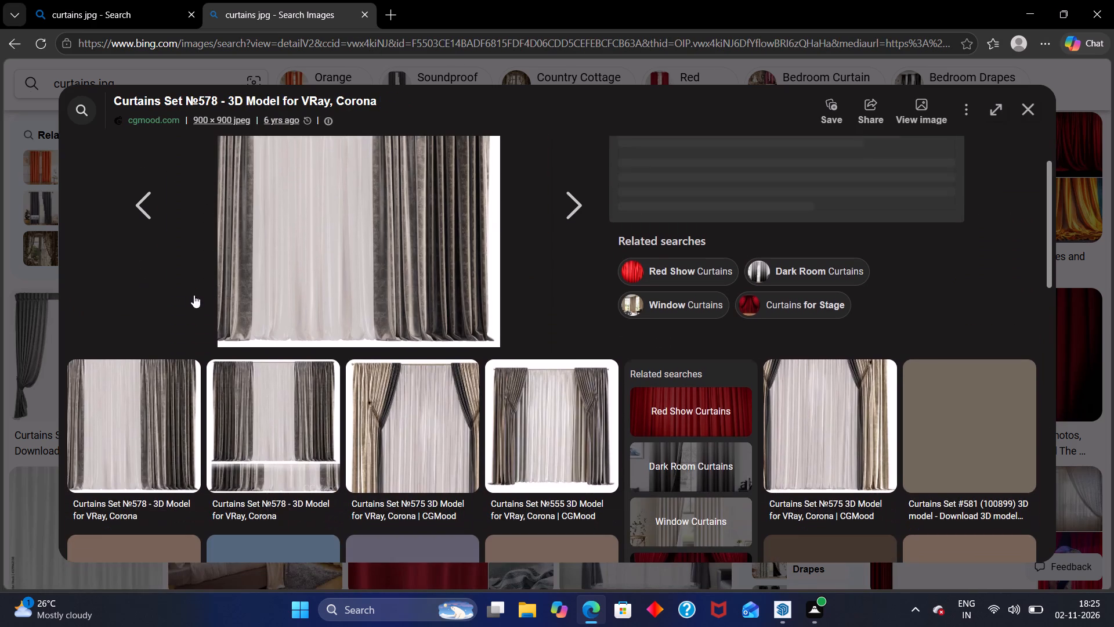
left_click(152, 212)
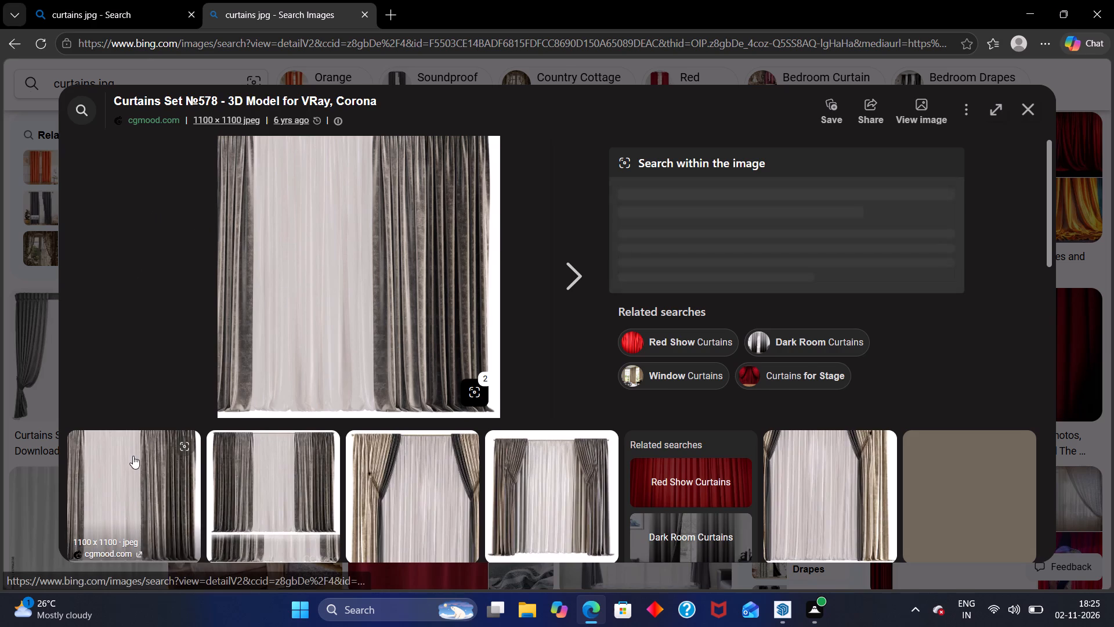
scroll(285, 411, "down", 4)
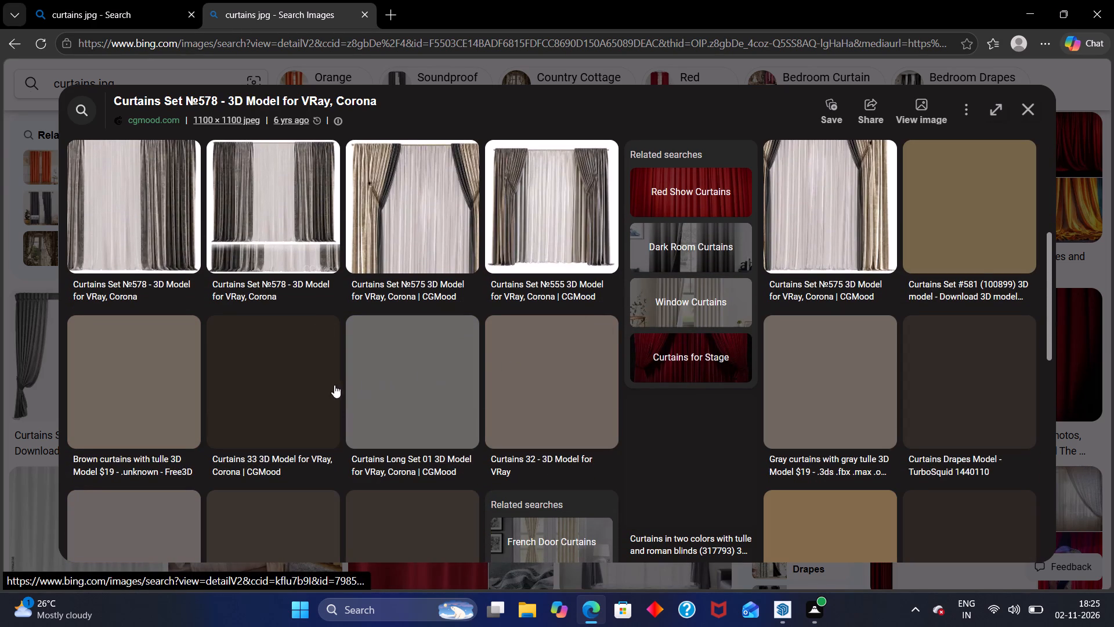
left_click(298, 207)
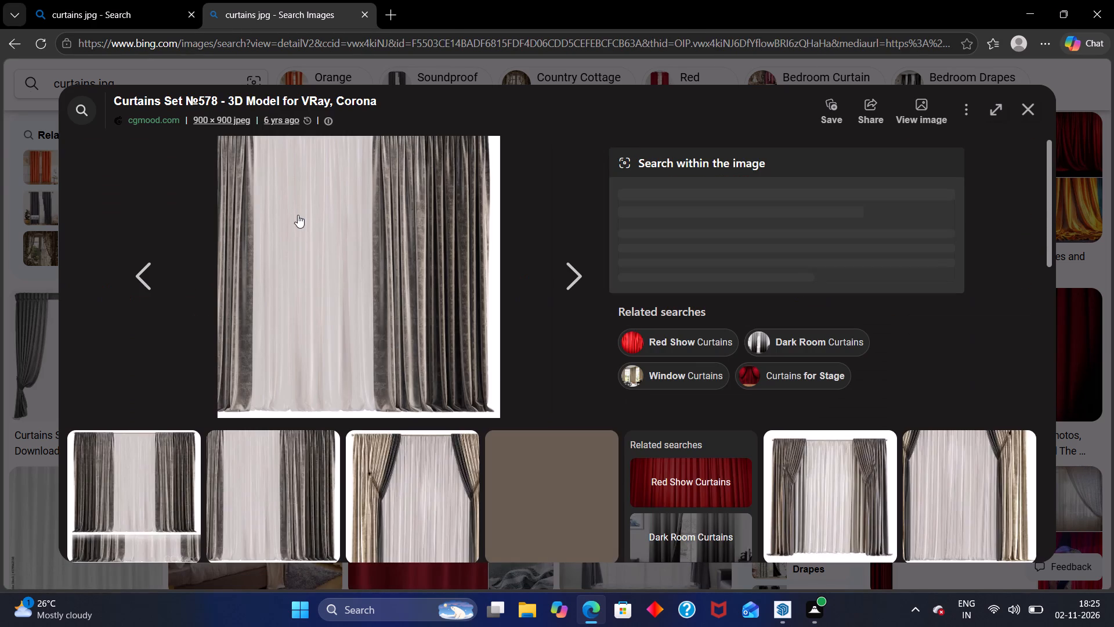
left_click(430, 484)
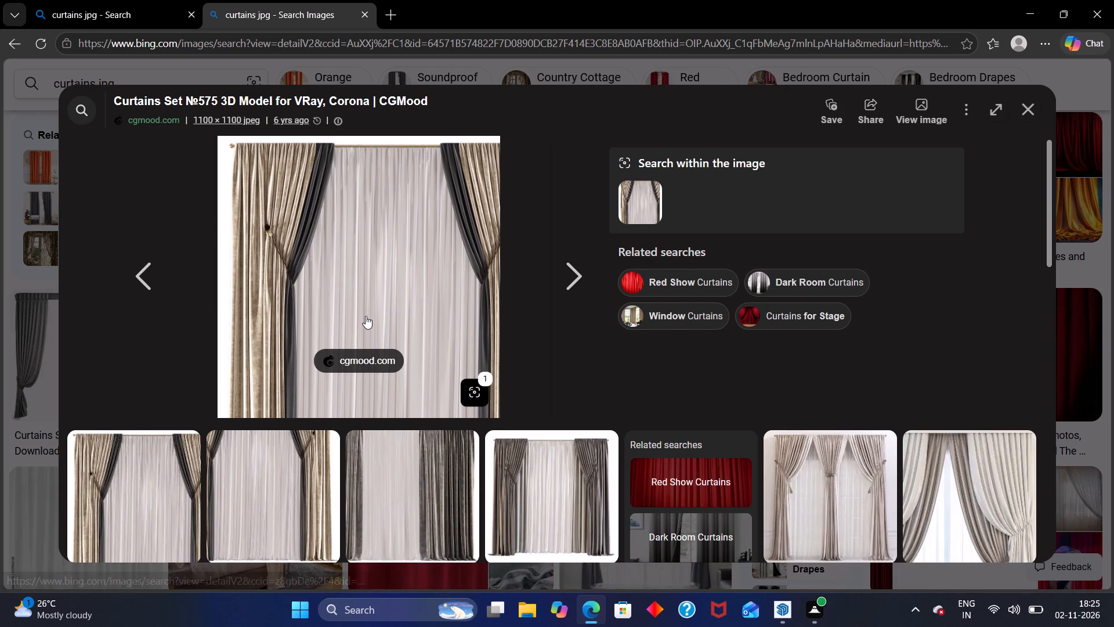
left_click(547, 445)
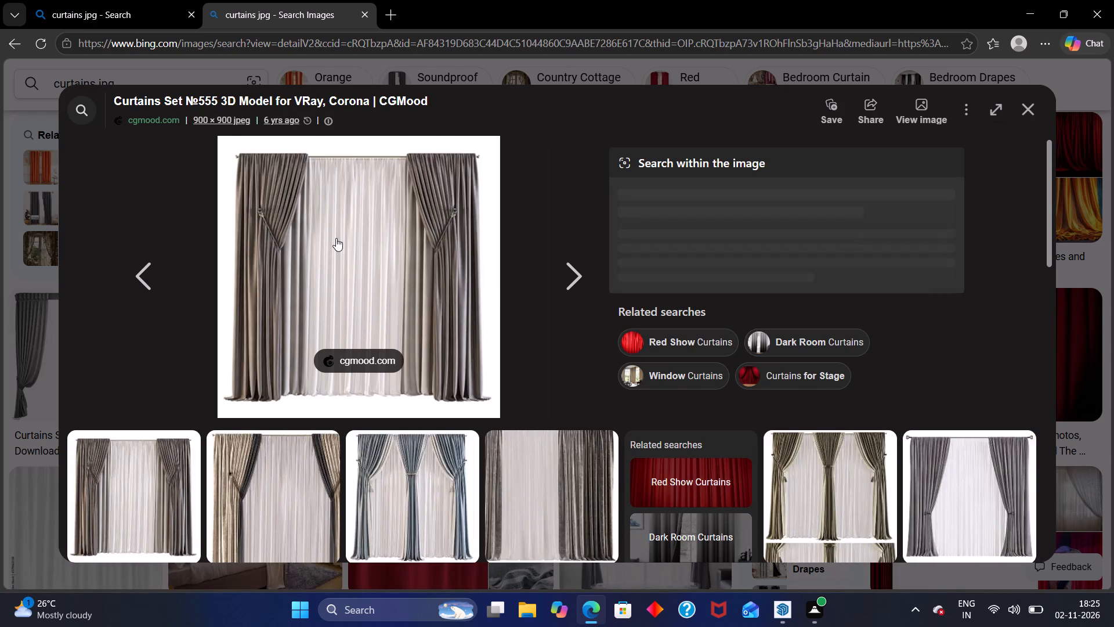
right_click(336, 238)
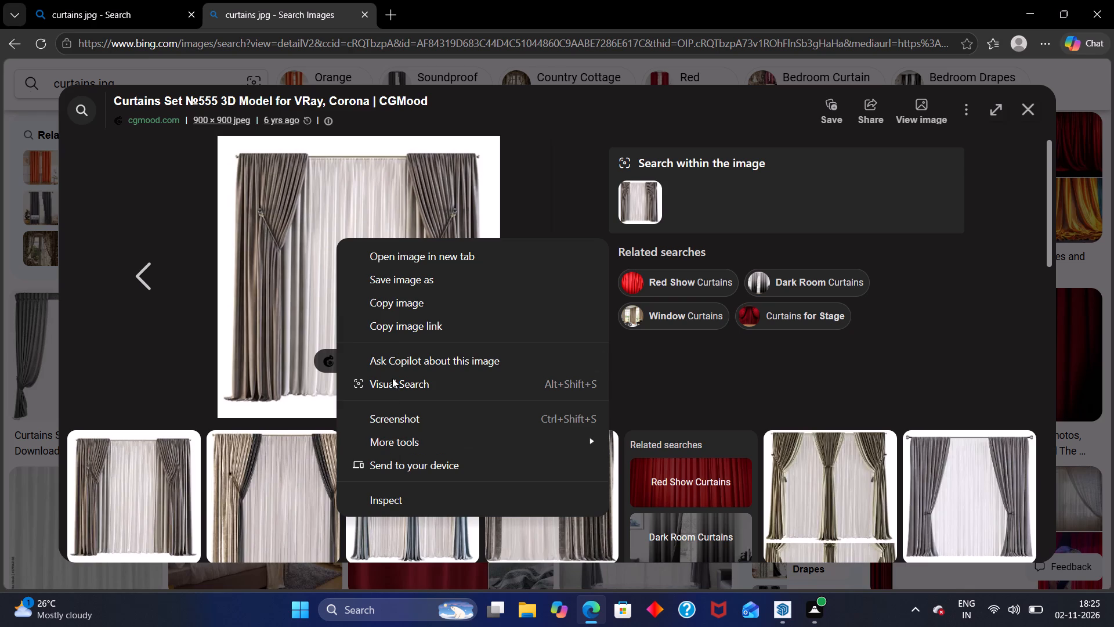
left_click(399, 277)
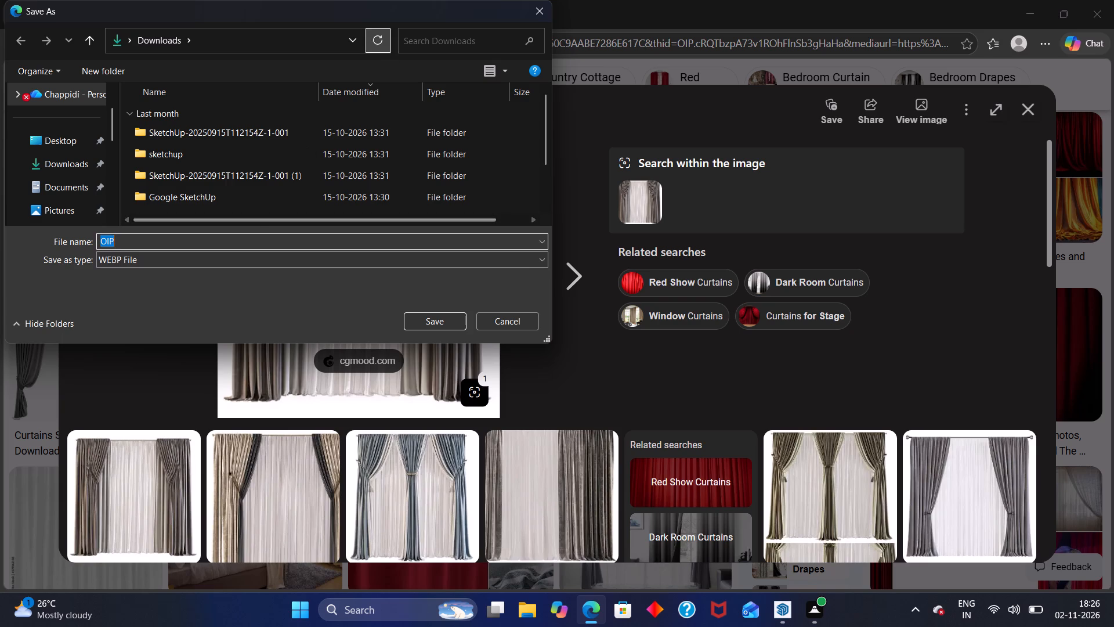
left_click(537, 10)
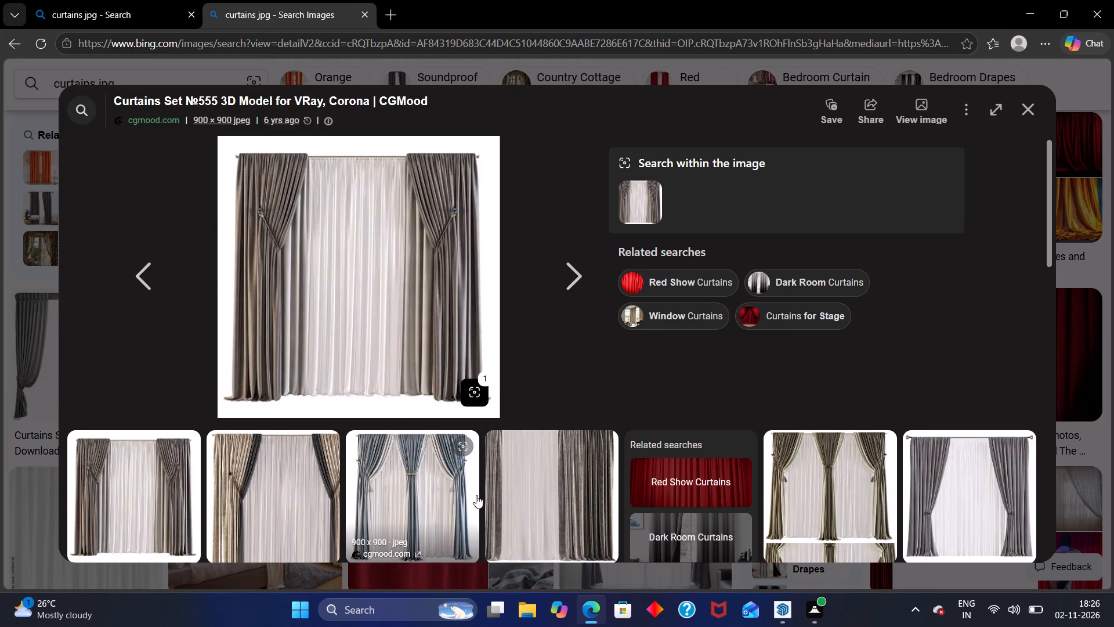
Browse onward through the curtain image previews to the blue-grey Curtains Set №554 from CGMood.
left_click(569, 271)
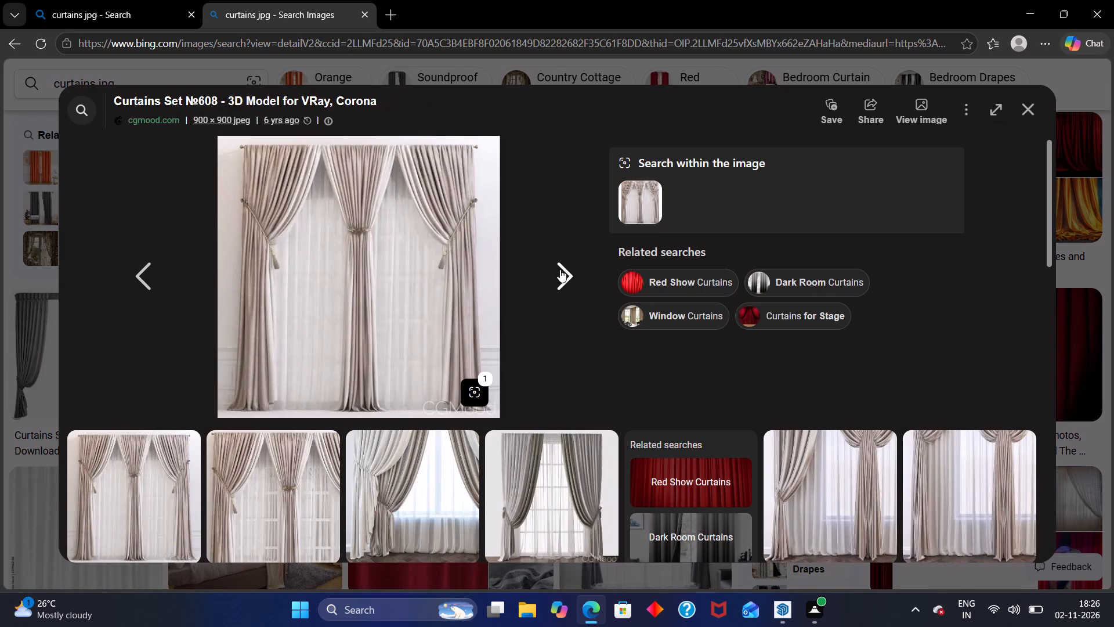
left_click(560, 269)
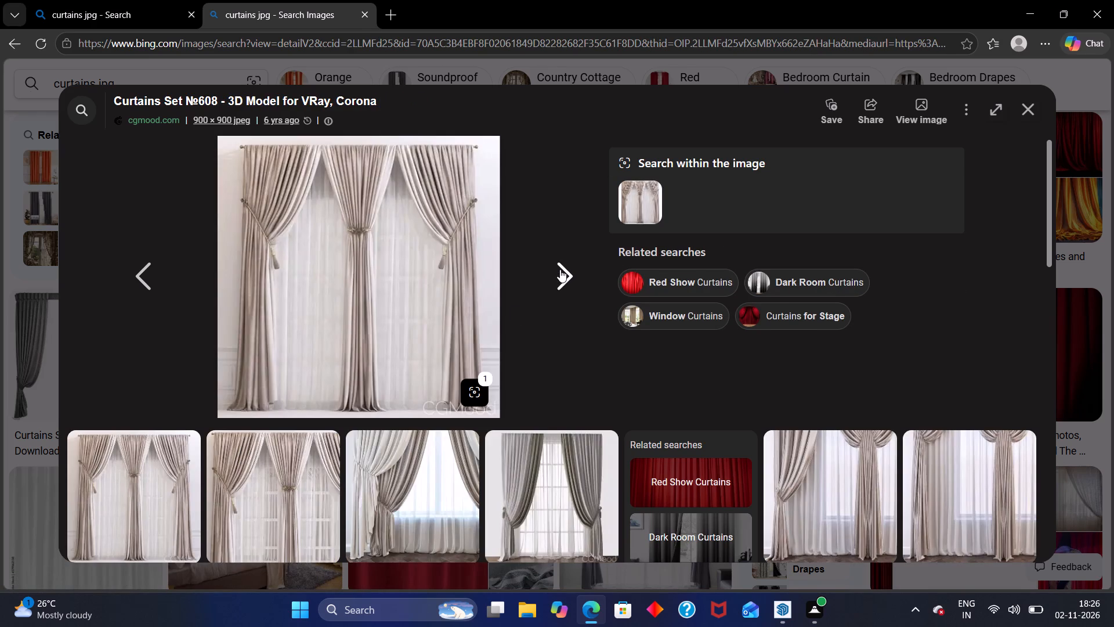
left_click(570, 271)
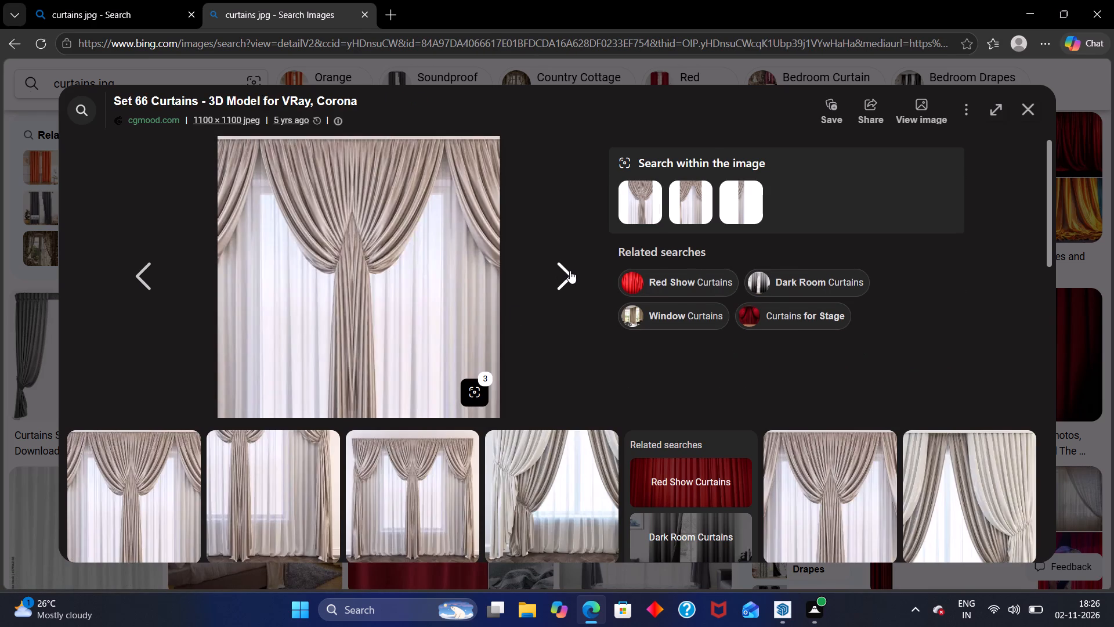
left_click(466, 278)
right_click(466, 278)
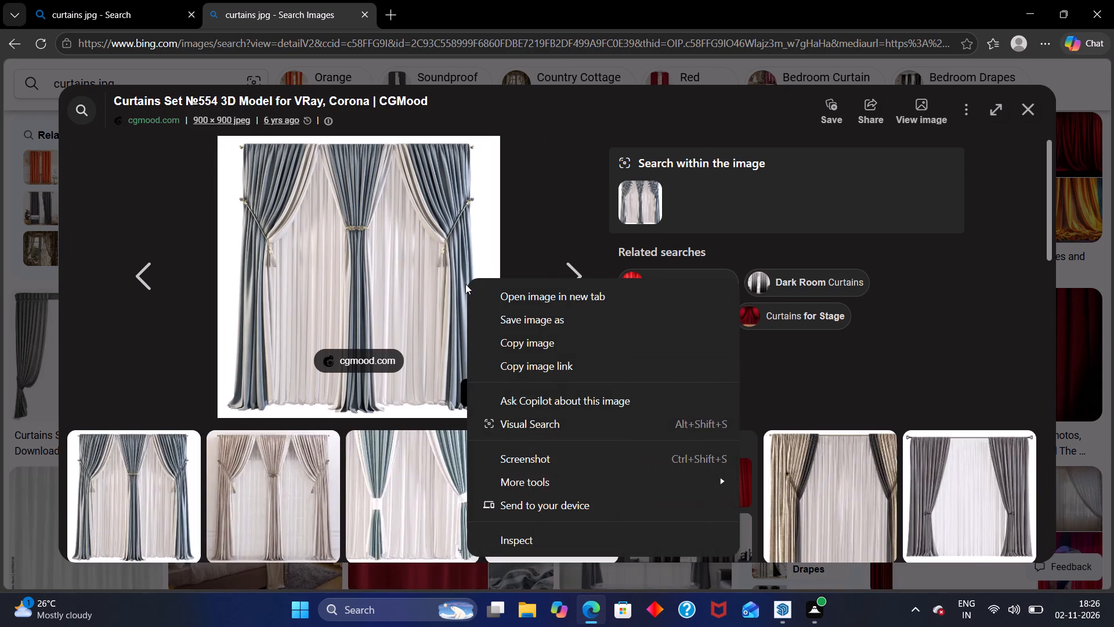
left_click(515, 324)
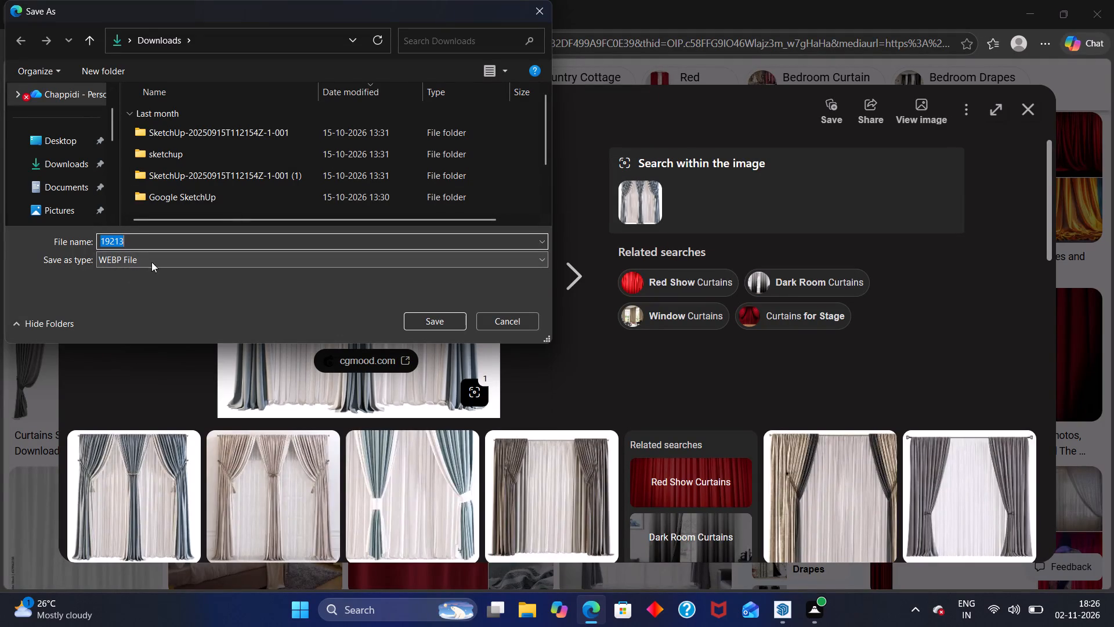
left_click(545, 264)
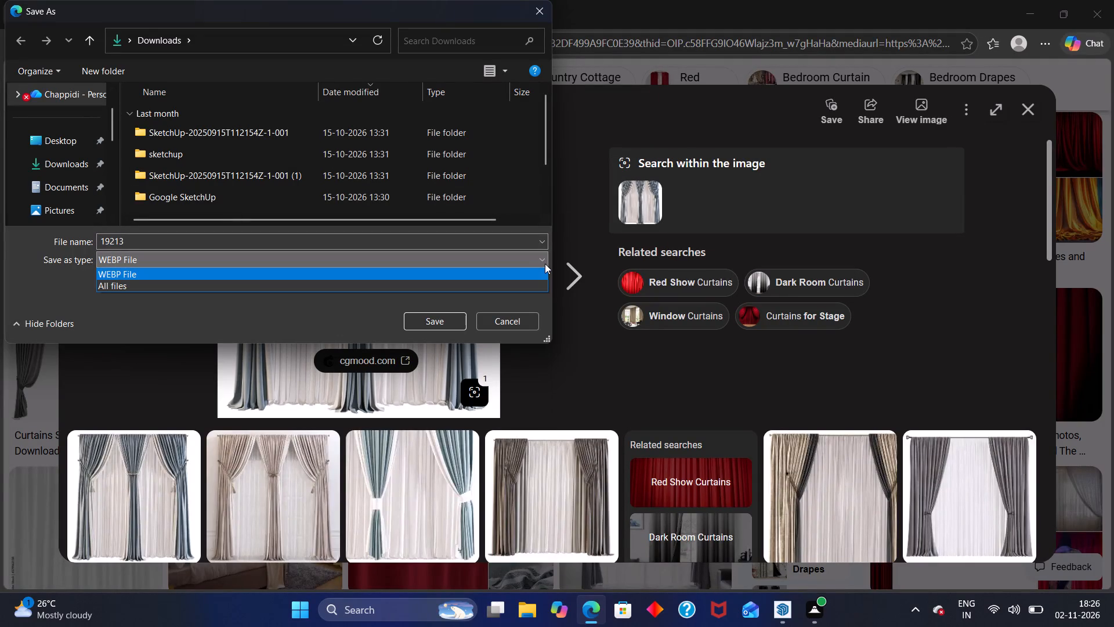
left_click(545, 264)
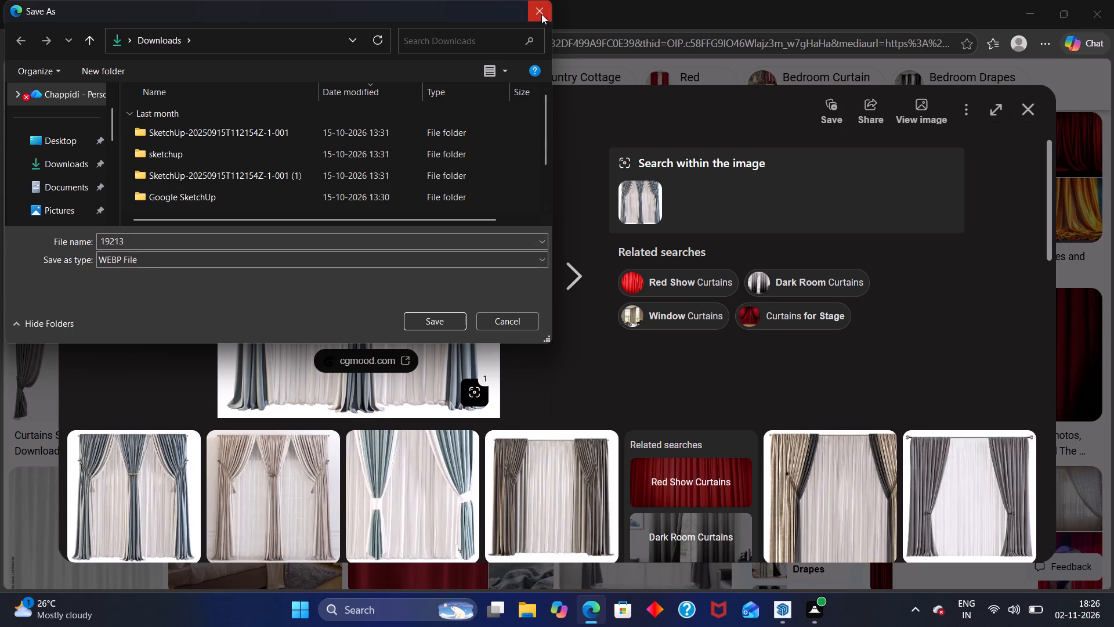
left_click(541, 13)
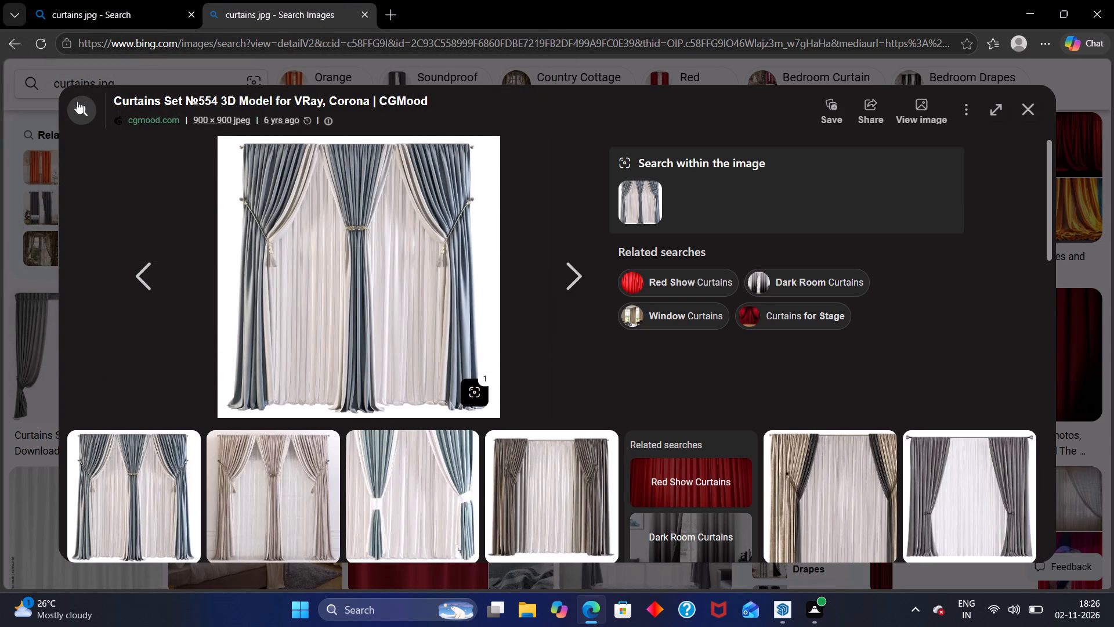
Leave the preview, search the images for "curtains sketchup model" and open the preview of the 7765 free SketchUp curtains model.
left_click(11, 47)
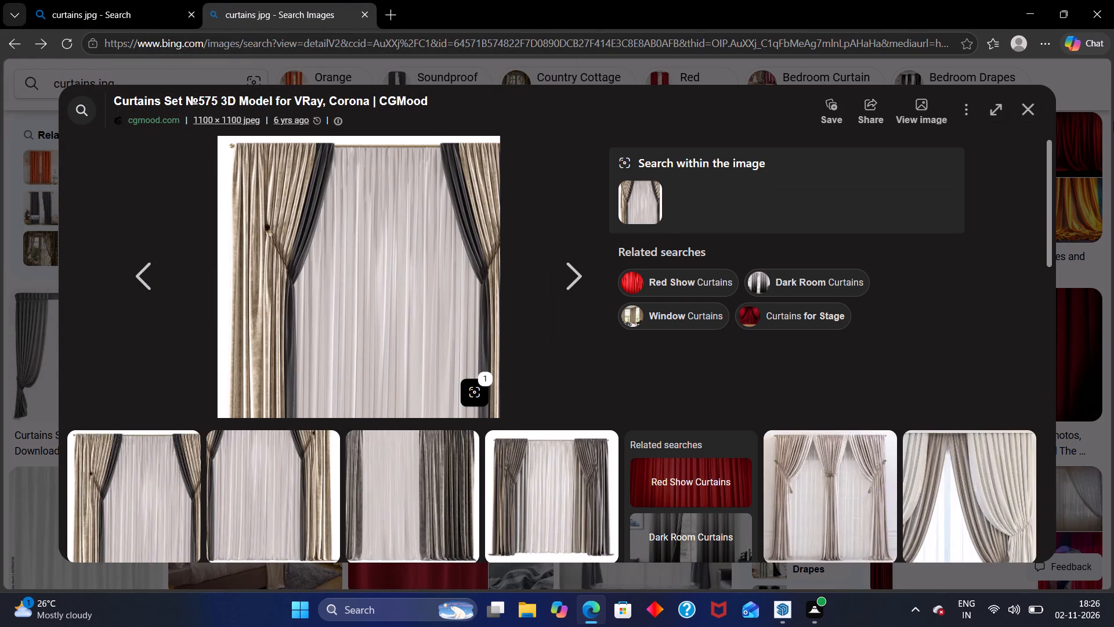
left_click(1021, 113)
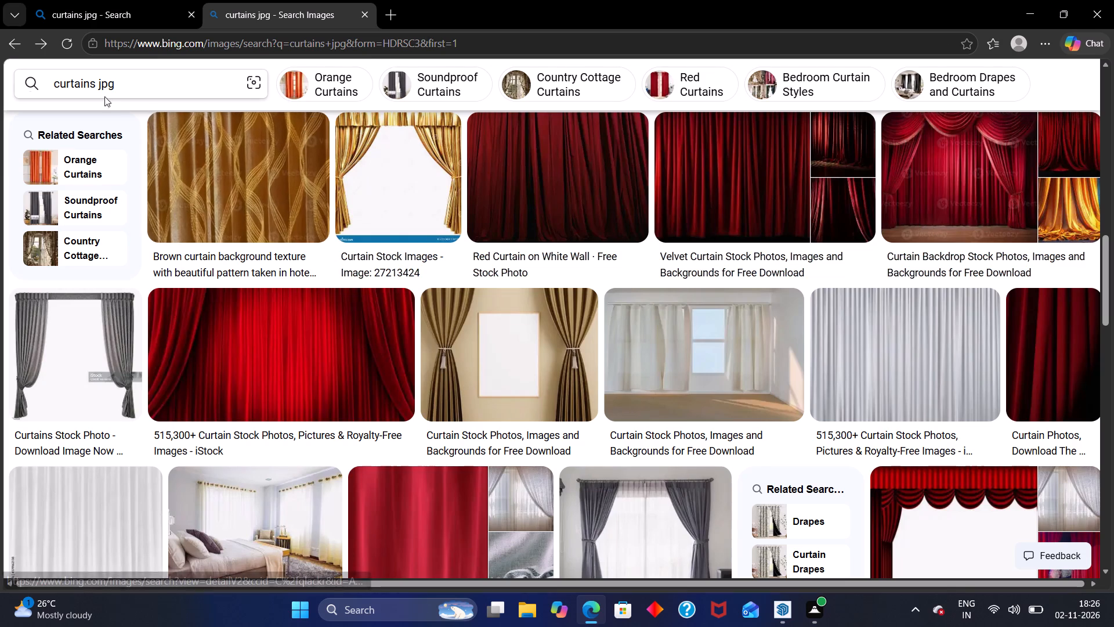
left_click(122, 82)
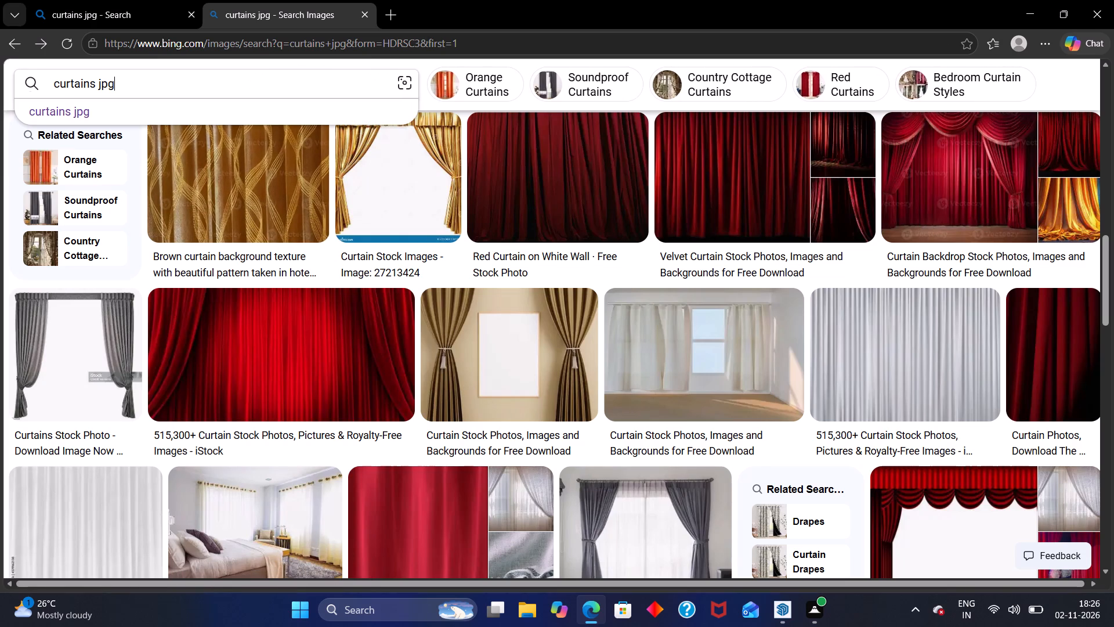
key("BackSpace")
key("BackSpace")
key("BackSpace")
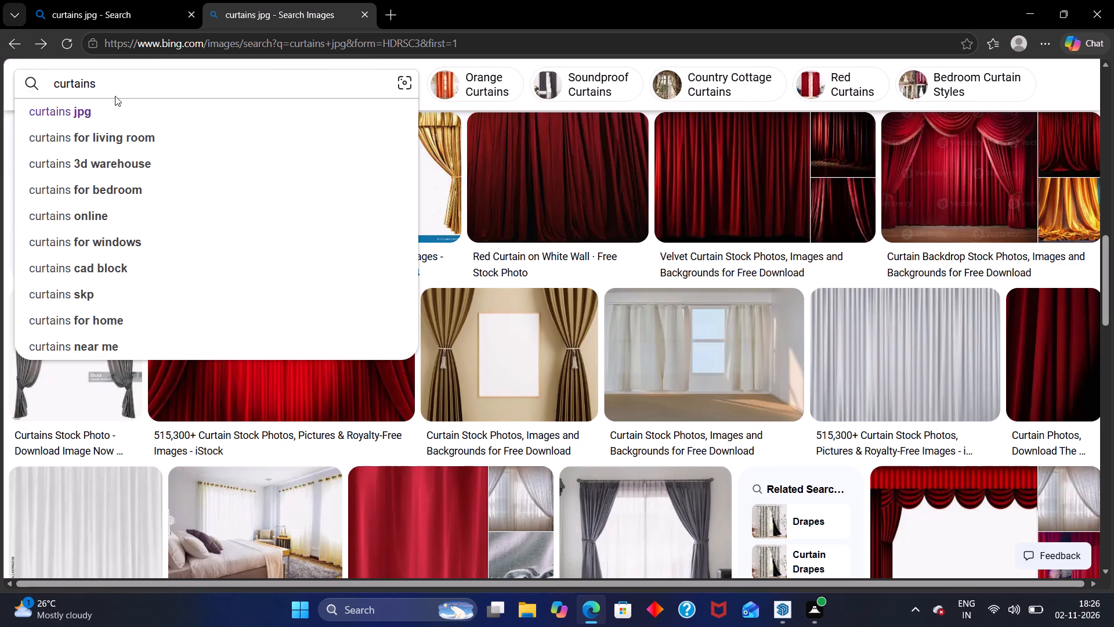
type("for")
key("space")
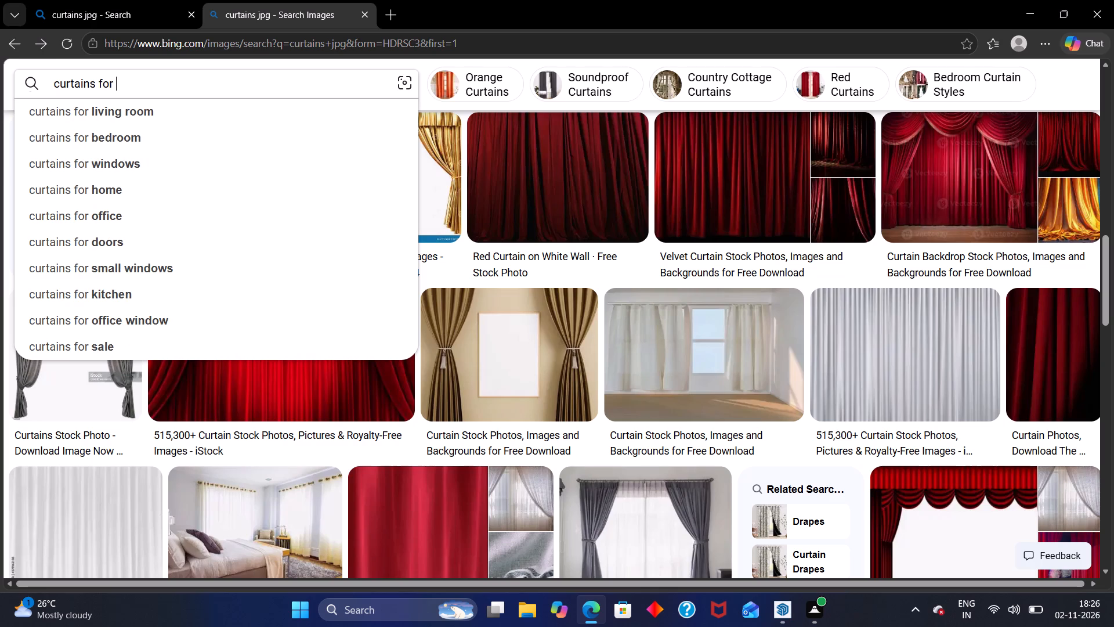
type("sketchup")
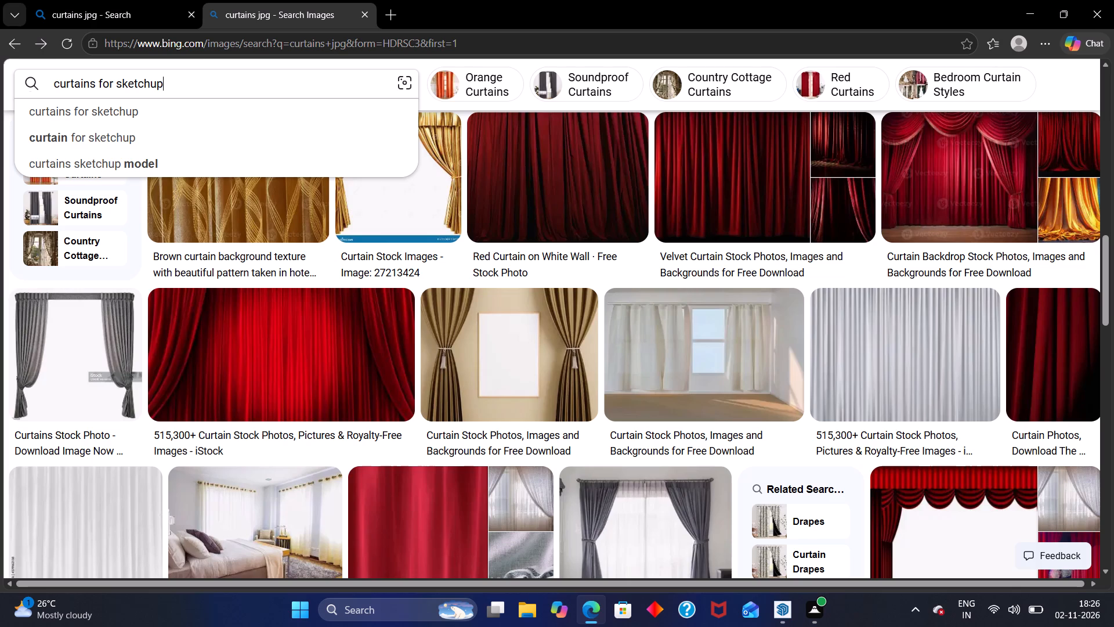
left_click(103, 162)
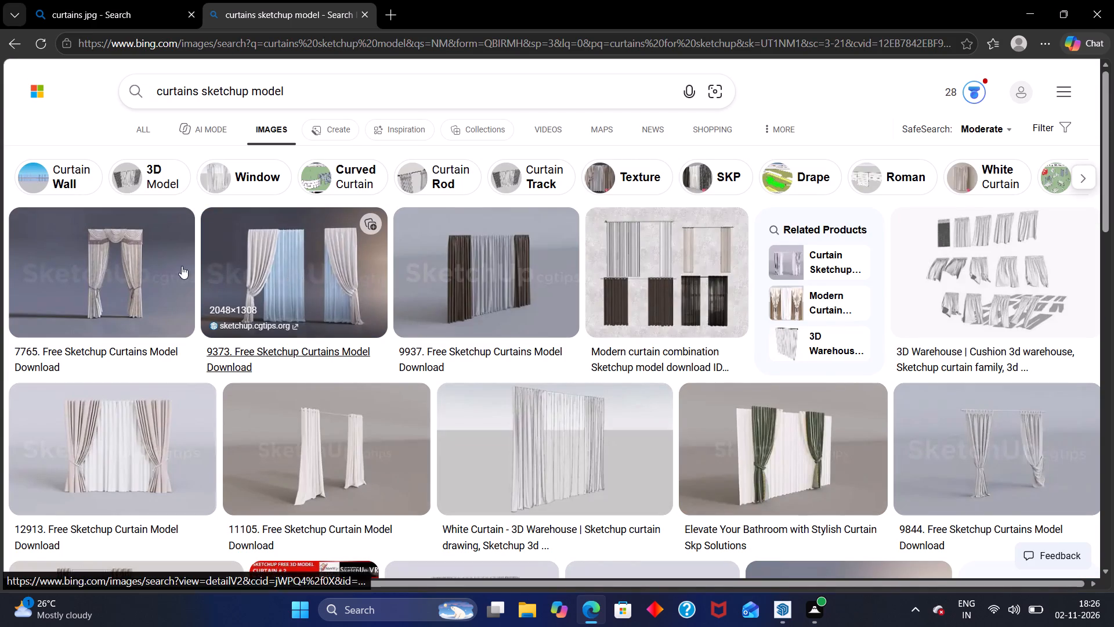
left_click(113, 240)
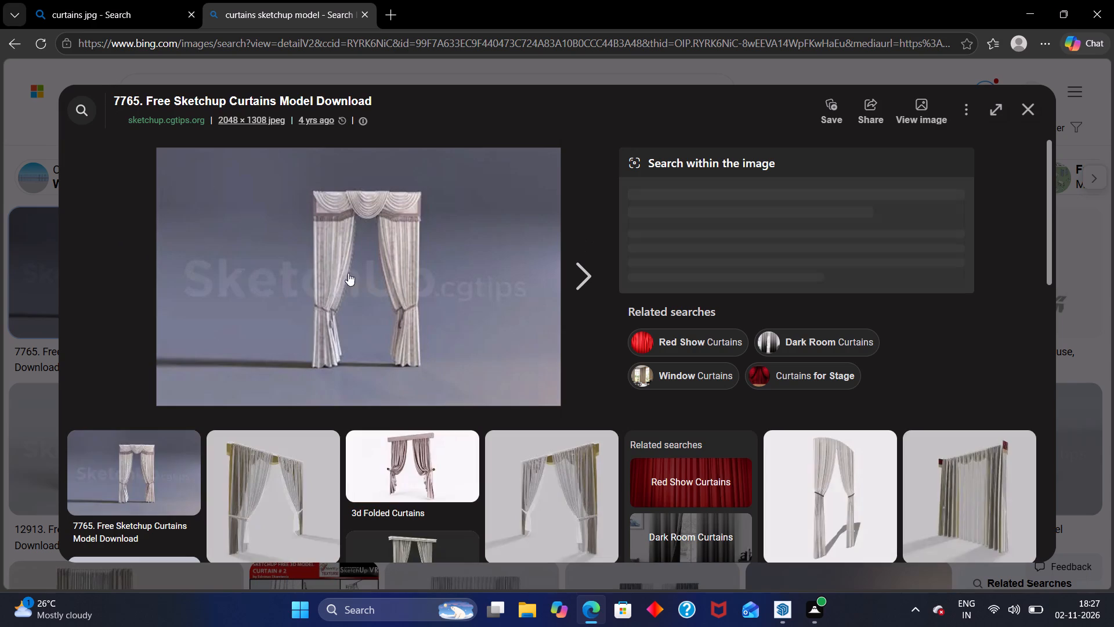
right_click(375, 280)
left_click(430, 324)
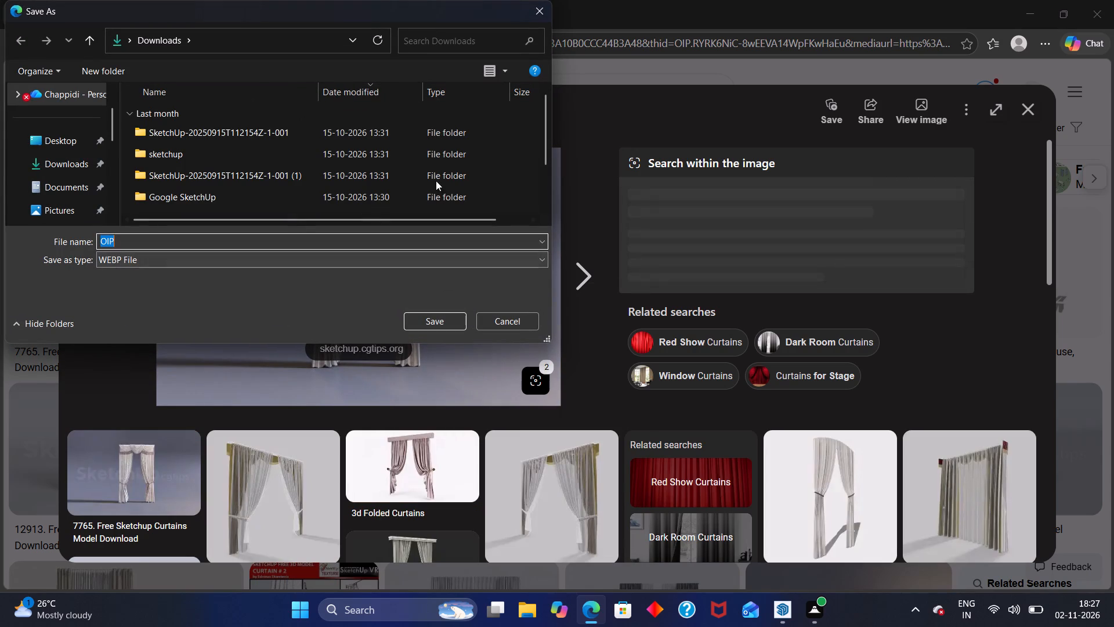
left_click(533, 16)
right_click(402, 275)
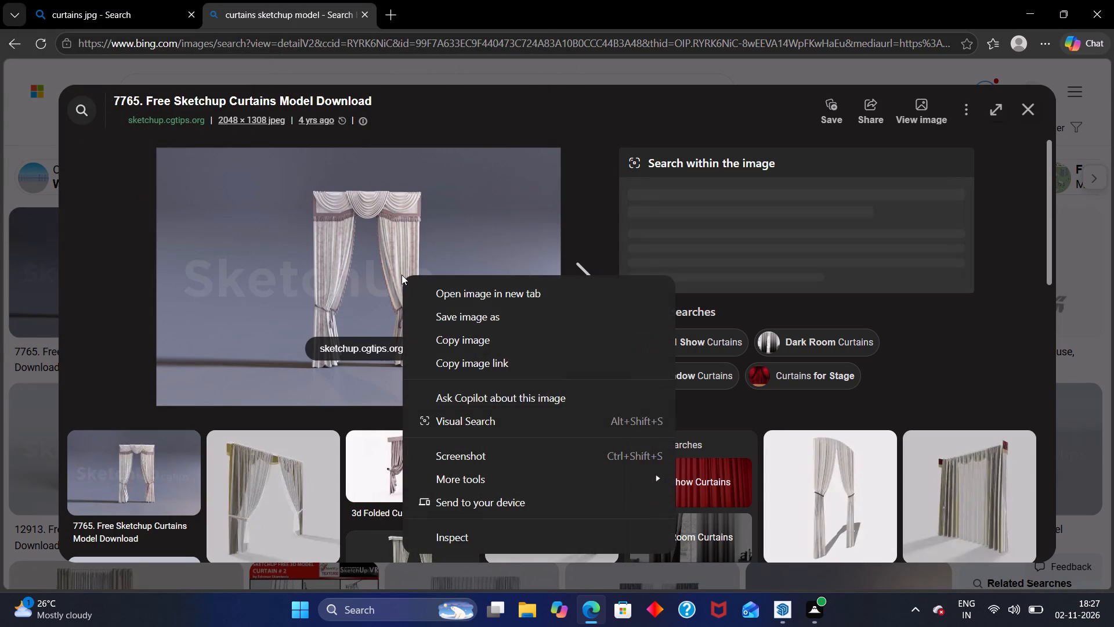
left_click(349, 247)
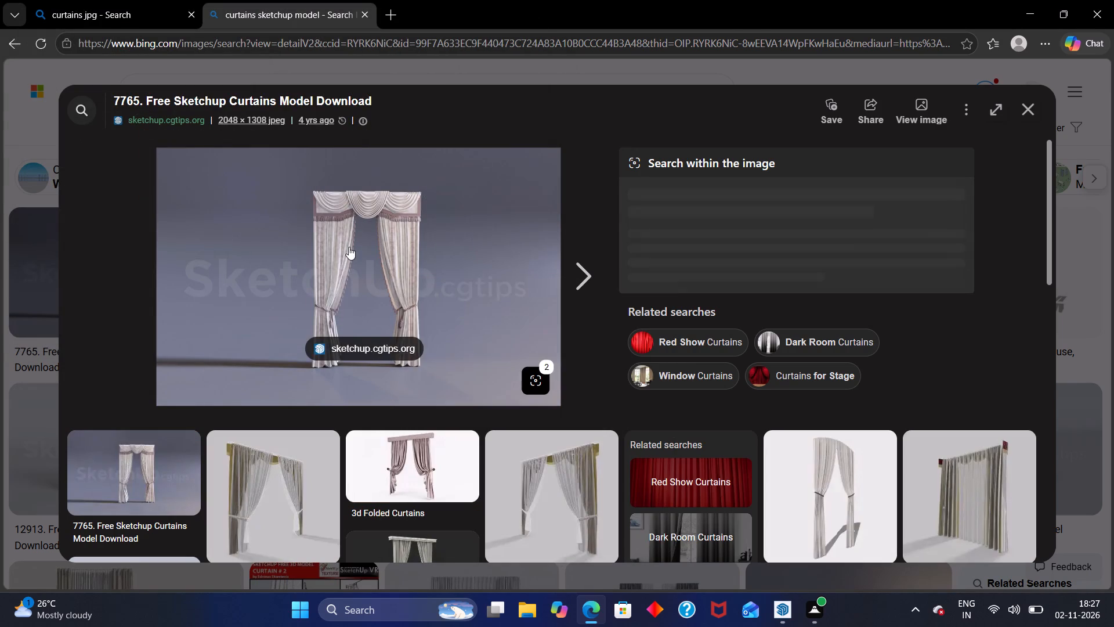
Browse the related SketchUp curtain models and open the preview of the 13993 free curtain model with white-and-beige tied curtains.
scroll(316, 401, "down", 2)
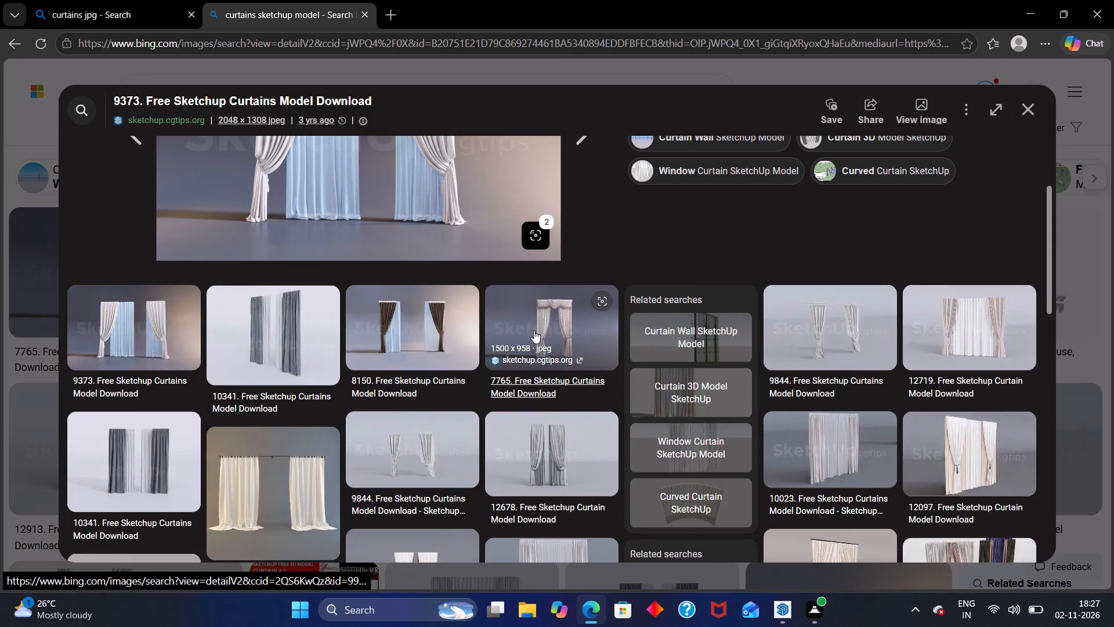
scroll(554, 426, "down", 1)
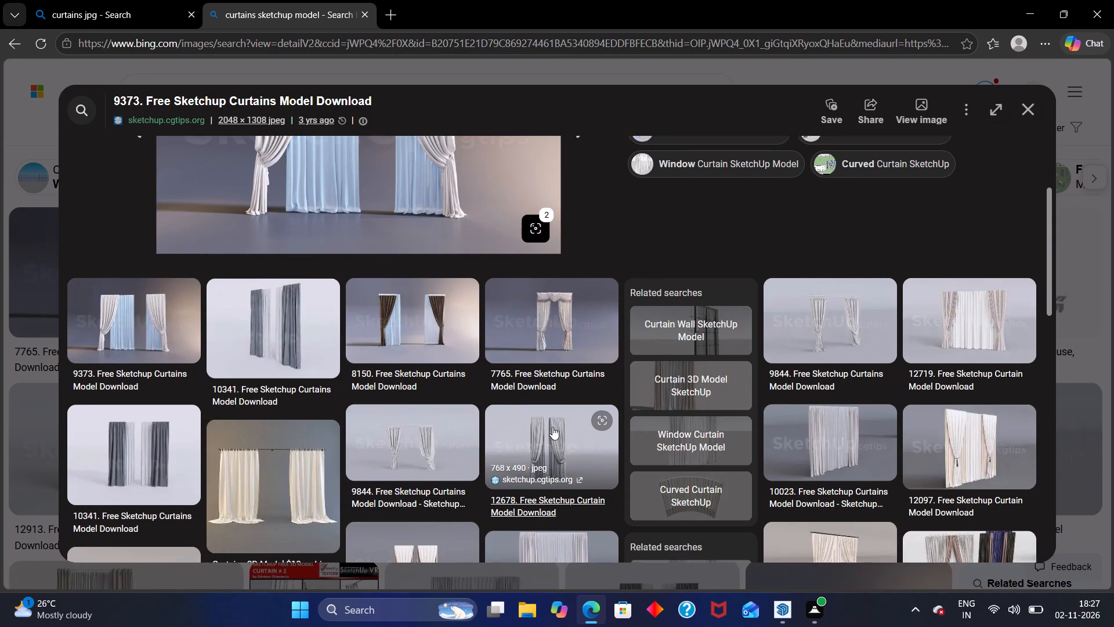
scroll(552, 428, "down", 1)
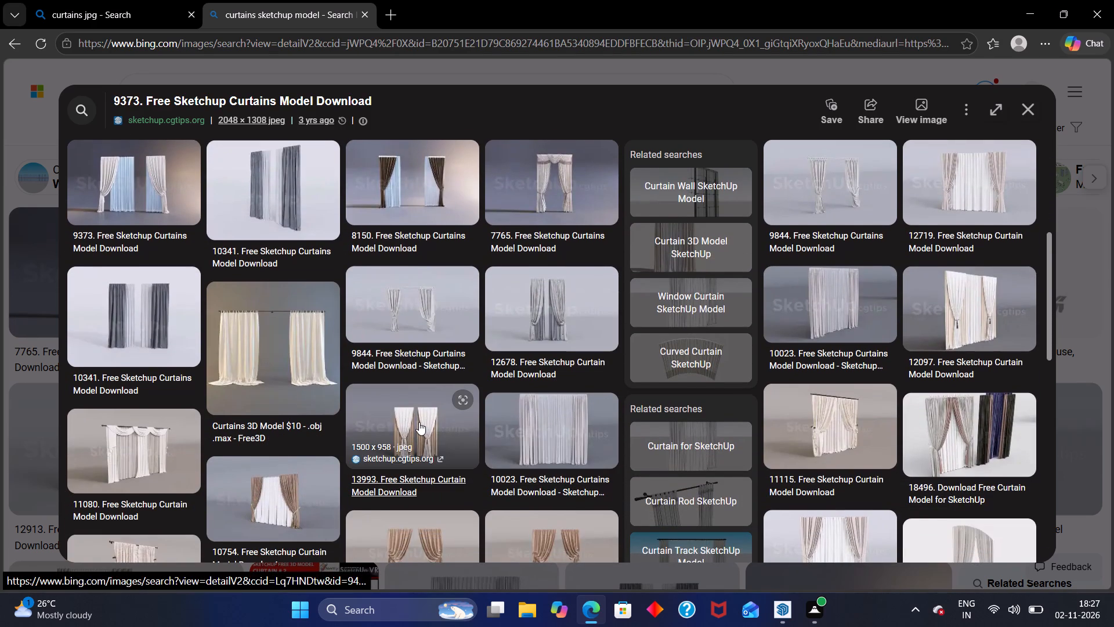
left_click(418, 422)
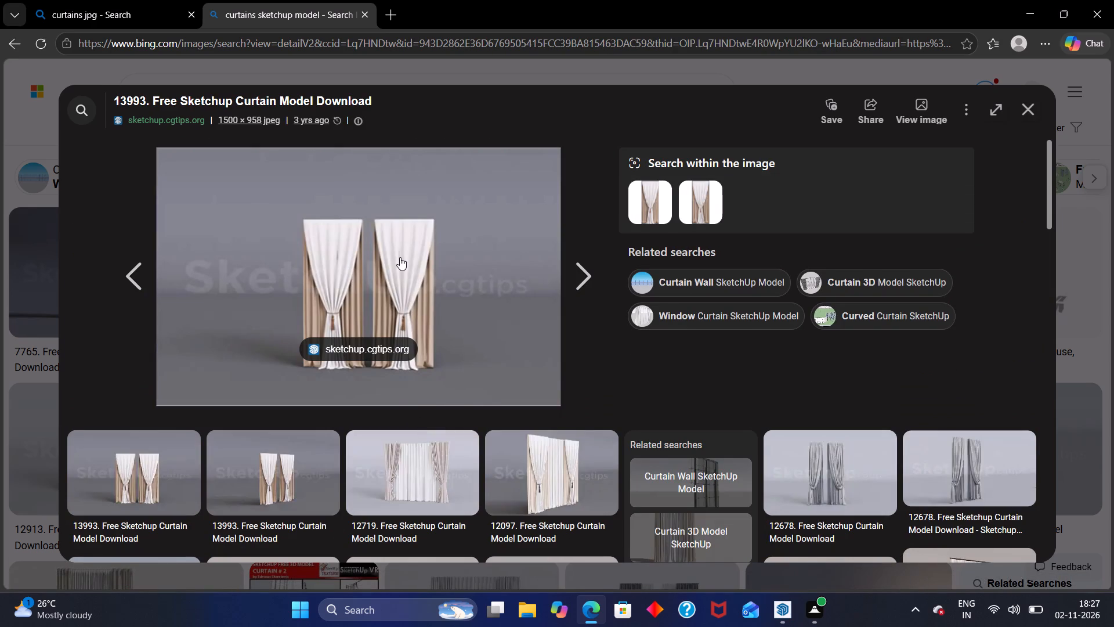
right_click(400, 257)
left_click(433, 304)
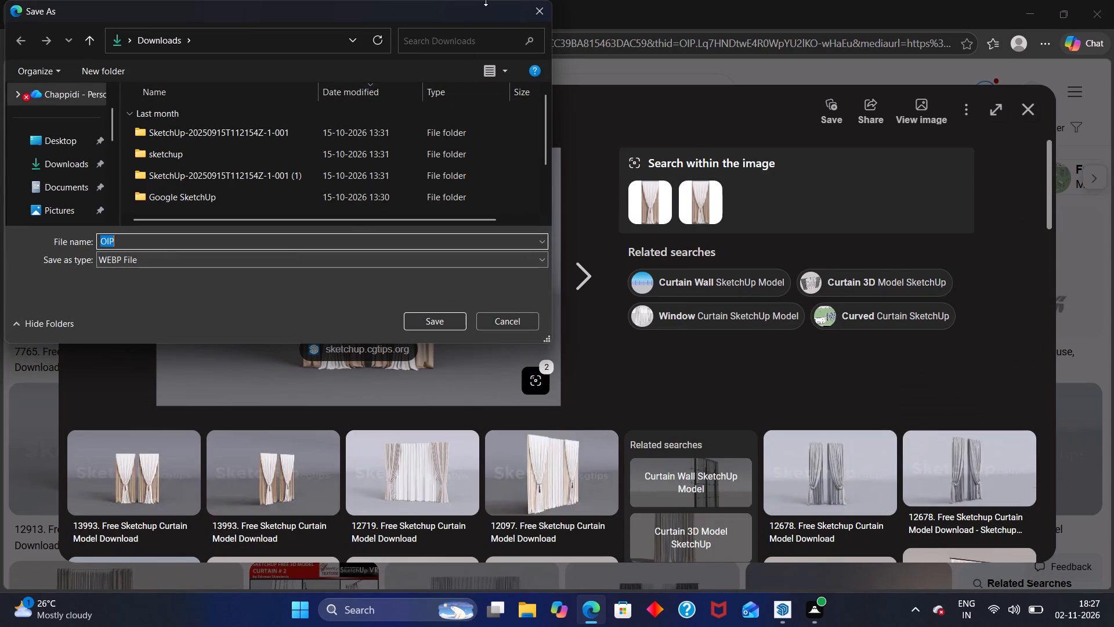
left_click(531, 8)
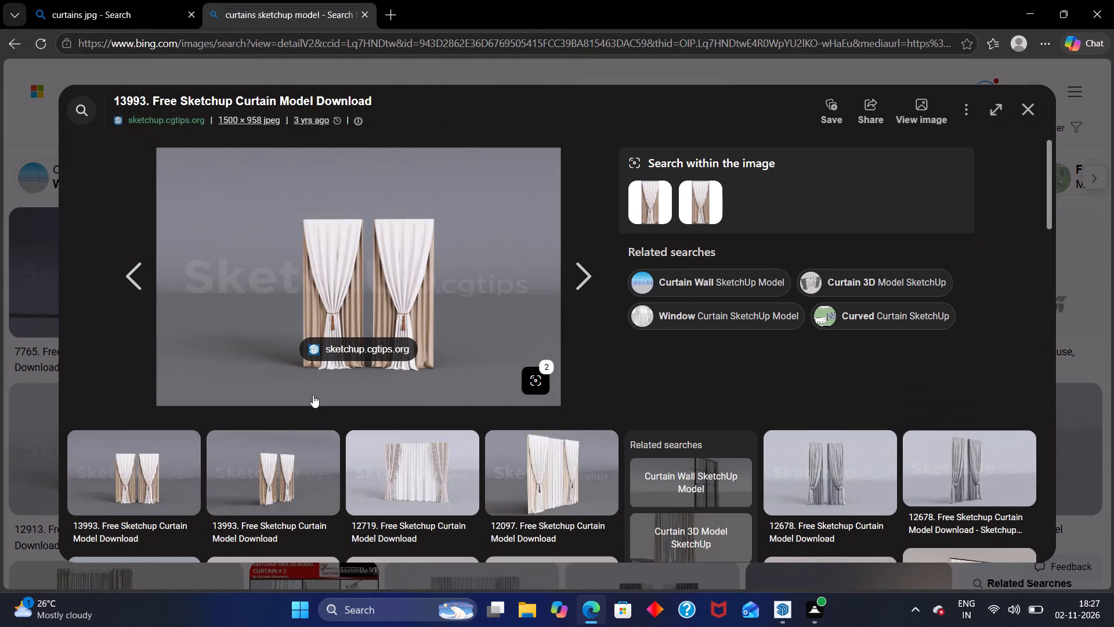
Look through the related curtain images and open the preview showing the 13993 white-and-beige tied curtains at an angle.
scroll(304, 419, "down", 1)
scroll(408, 279, "up", 1)
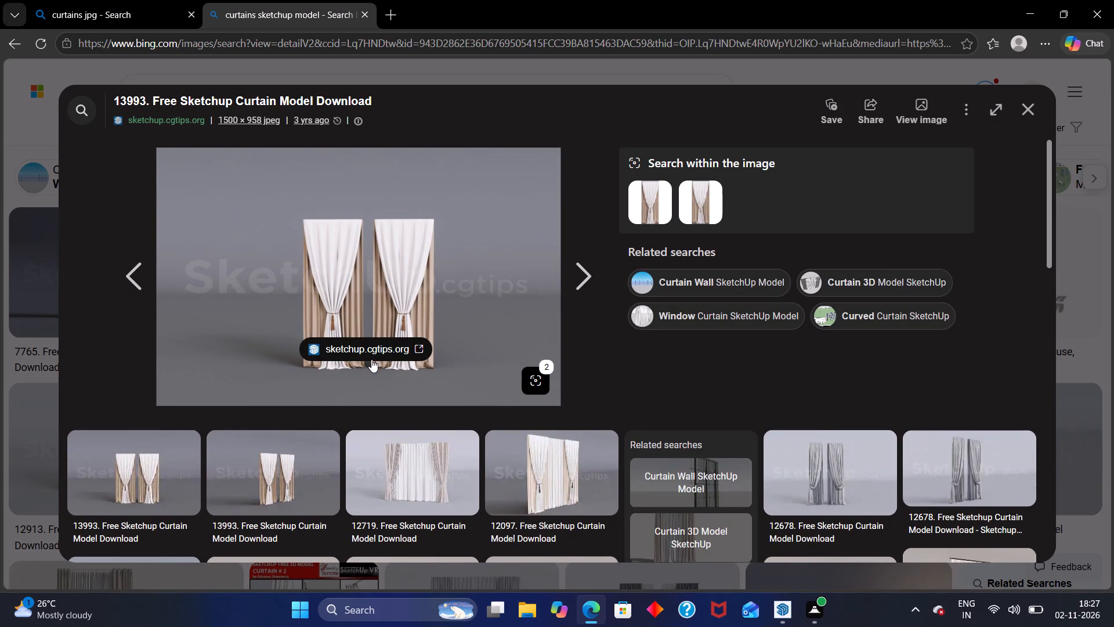
scroll(370, 359, "down", 1)
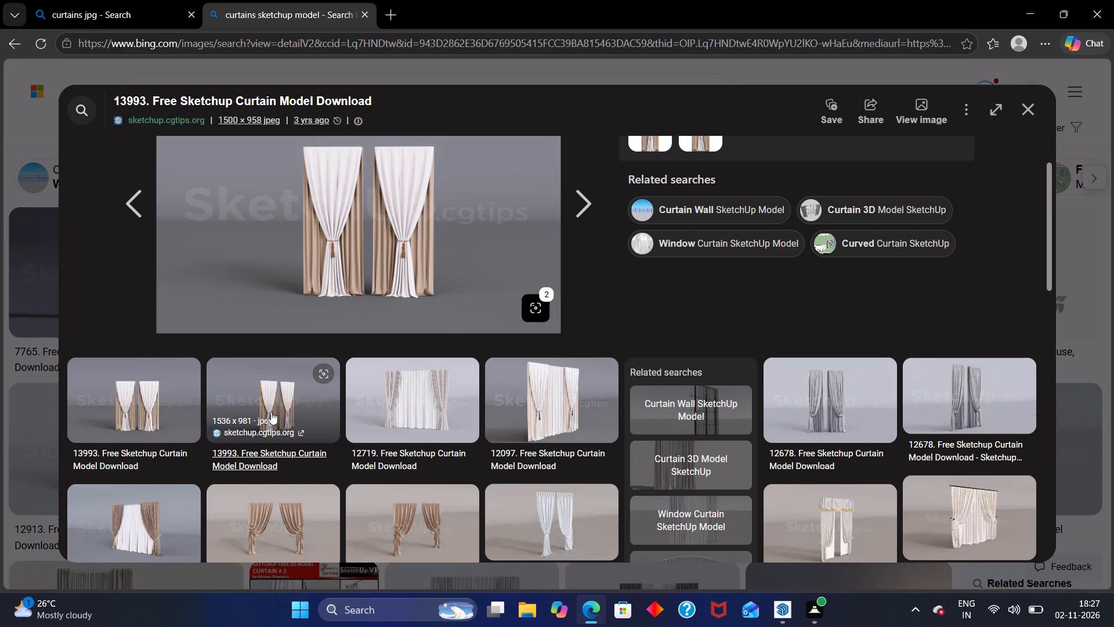
left_click(250, 389)
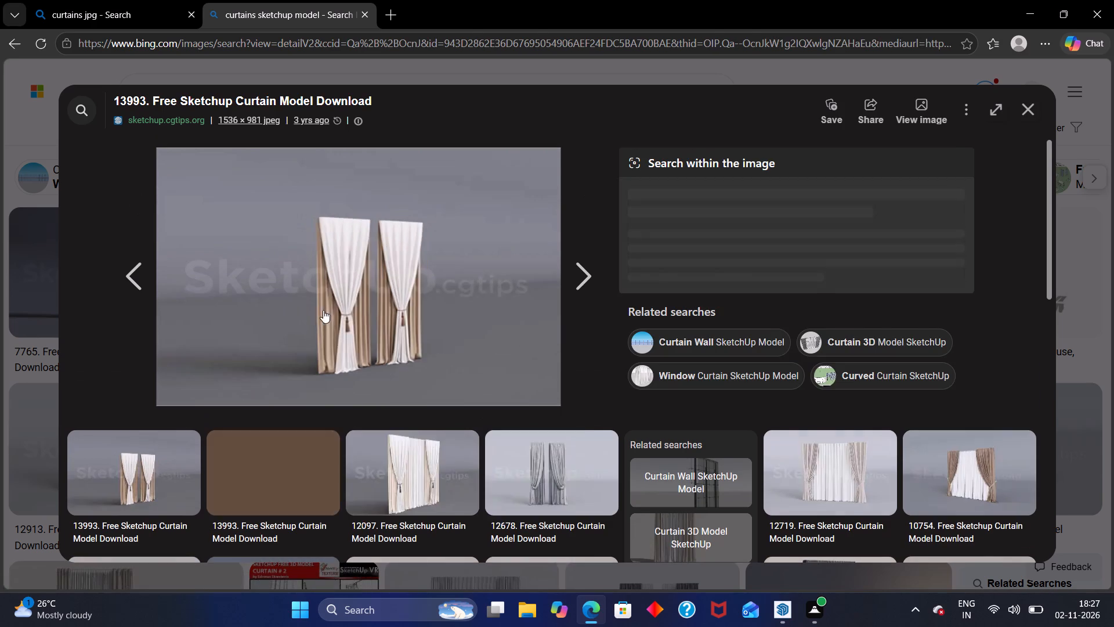
Save the angled 13993 curtain image to the Downloads folder as "curtain" in WEBP format, dismissing the extra save dialog.
right_click(325, 309)
left_click(390, 350)
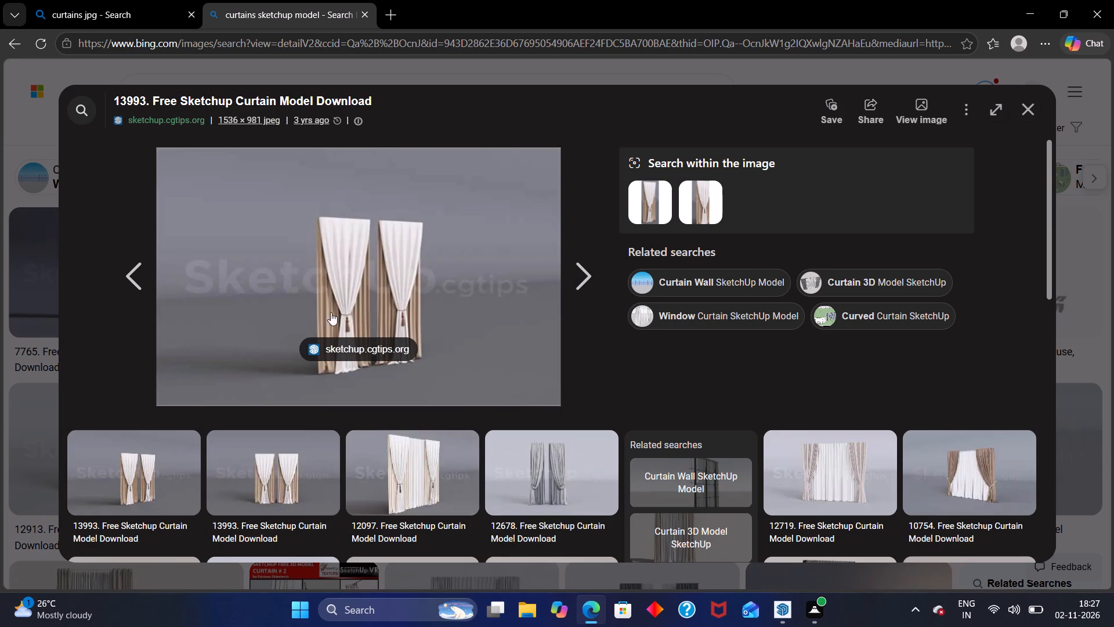
right_click(388, 284)
left_click(434, 323)
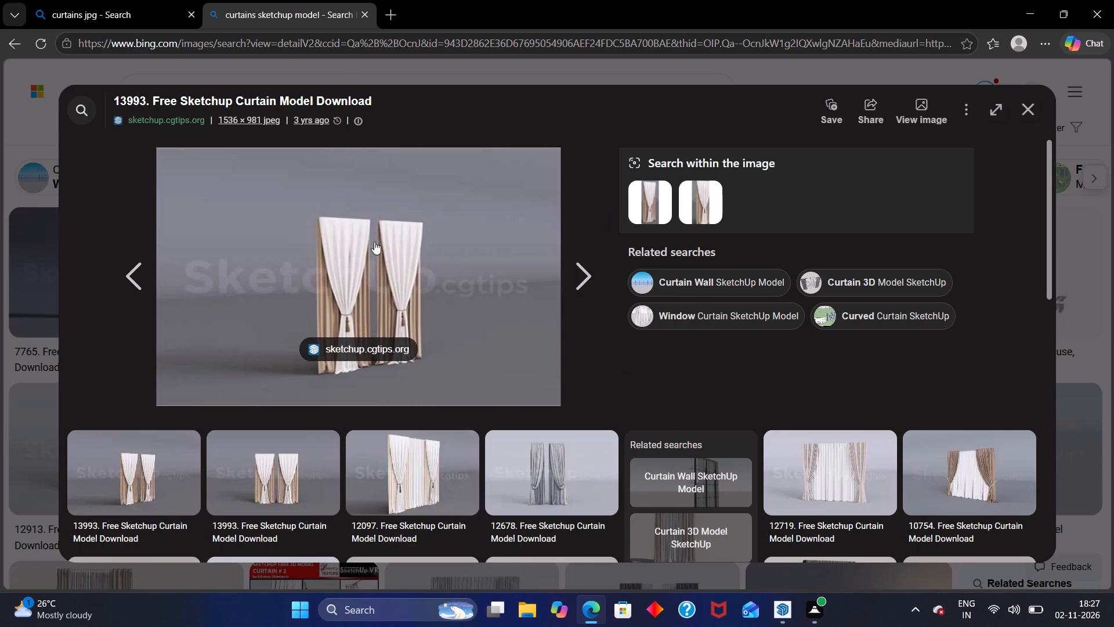
left_click(547, 363)
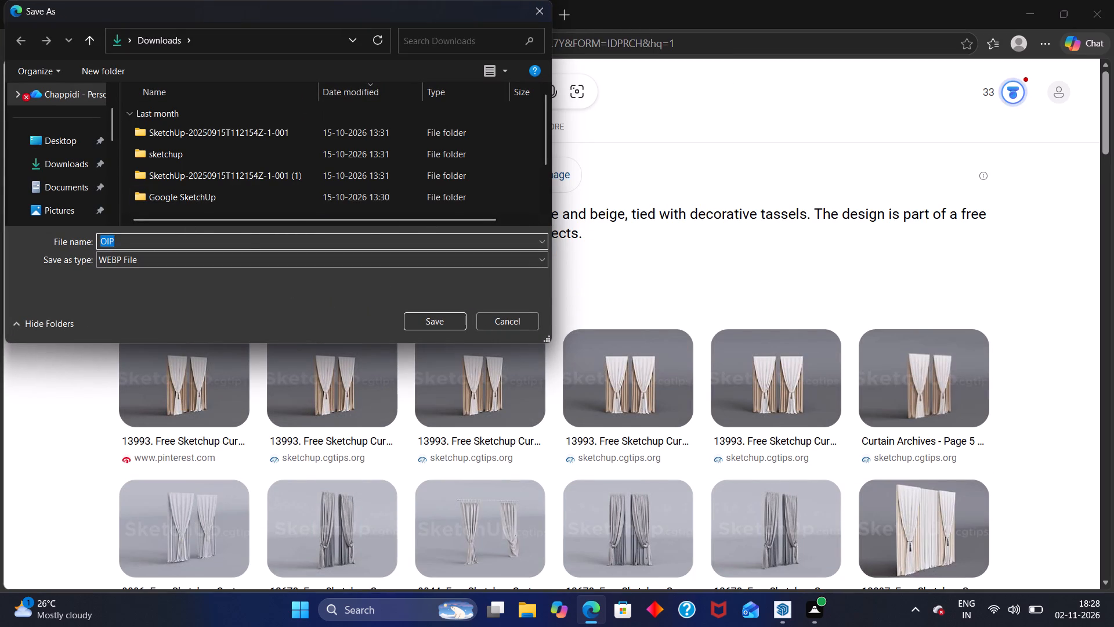
type("cutain")
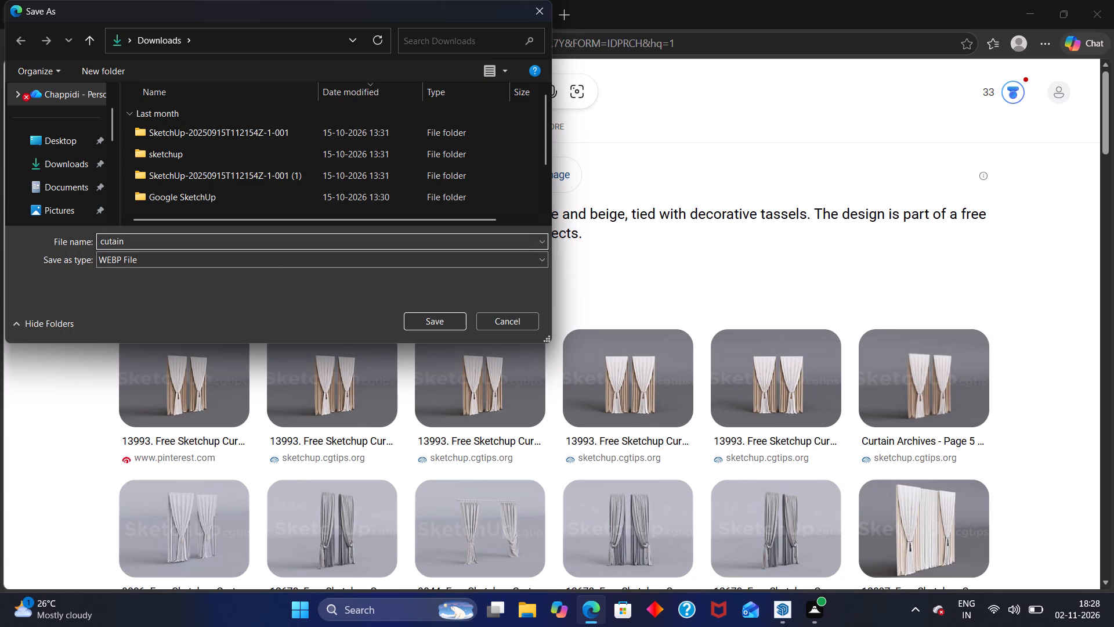
key("BackSpace")
key("BackSpace")
key("BackSpace")
key("BackSpace")
type("rtain")
left_click(426, 323)
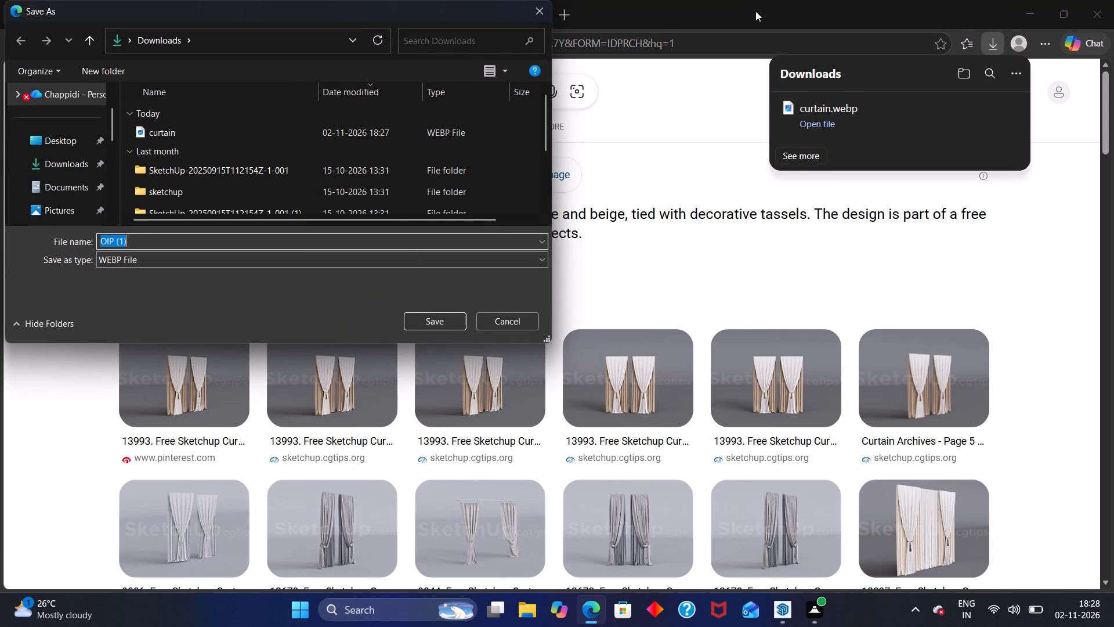
left_click(540, 15)
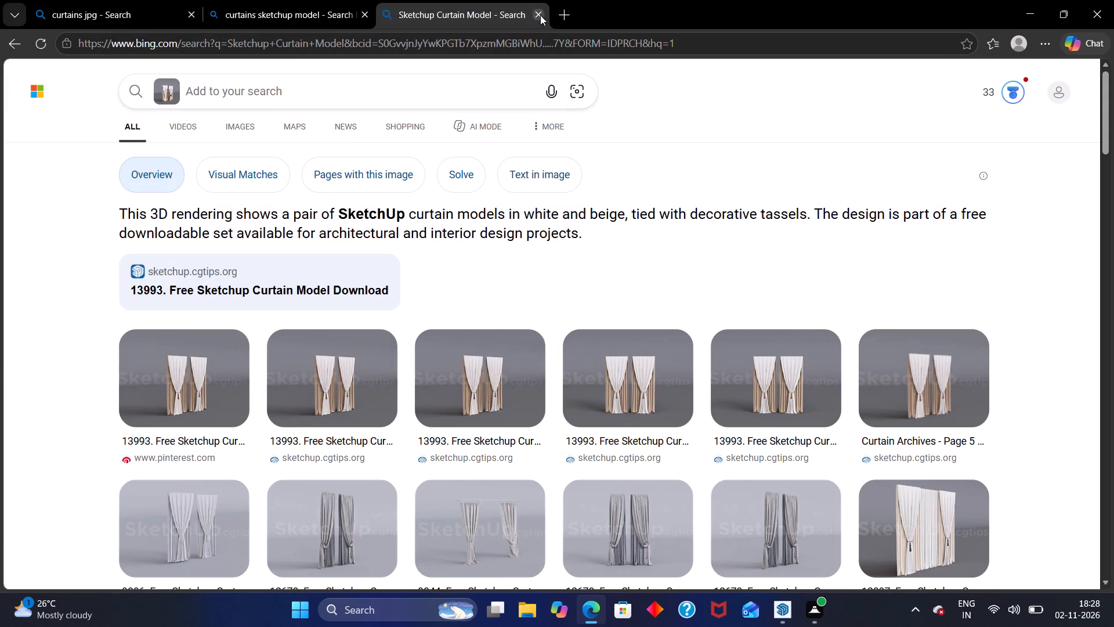
Leave the browser for SketchUp and select the large front window inside the upper-floor group.
left_click(1092, 6)
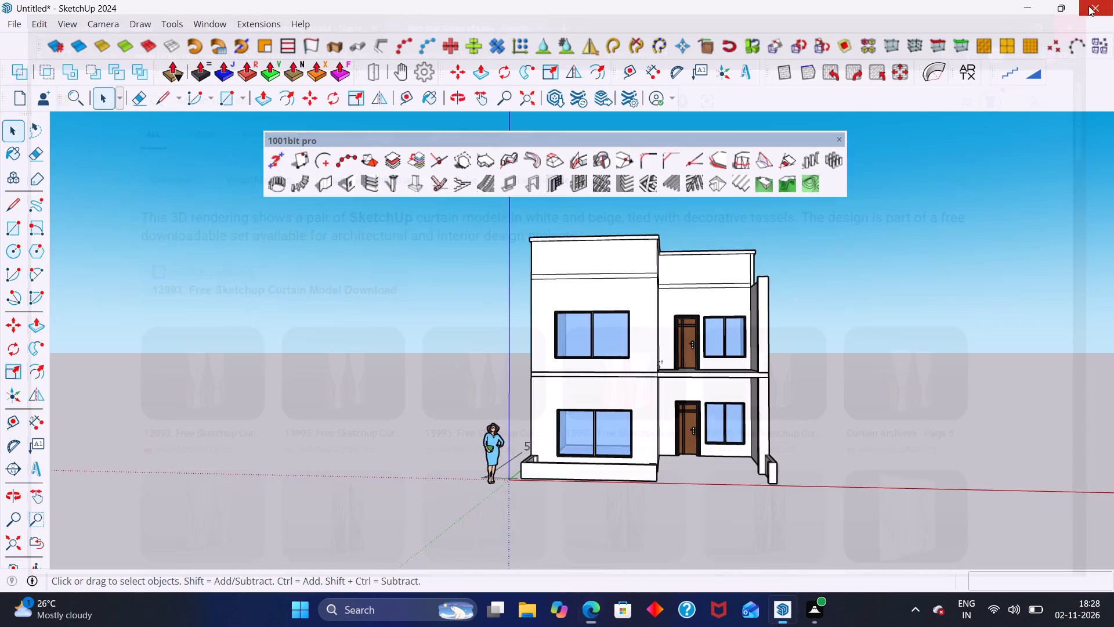
left_click(8, 21)
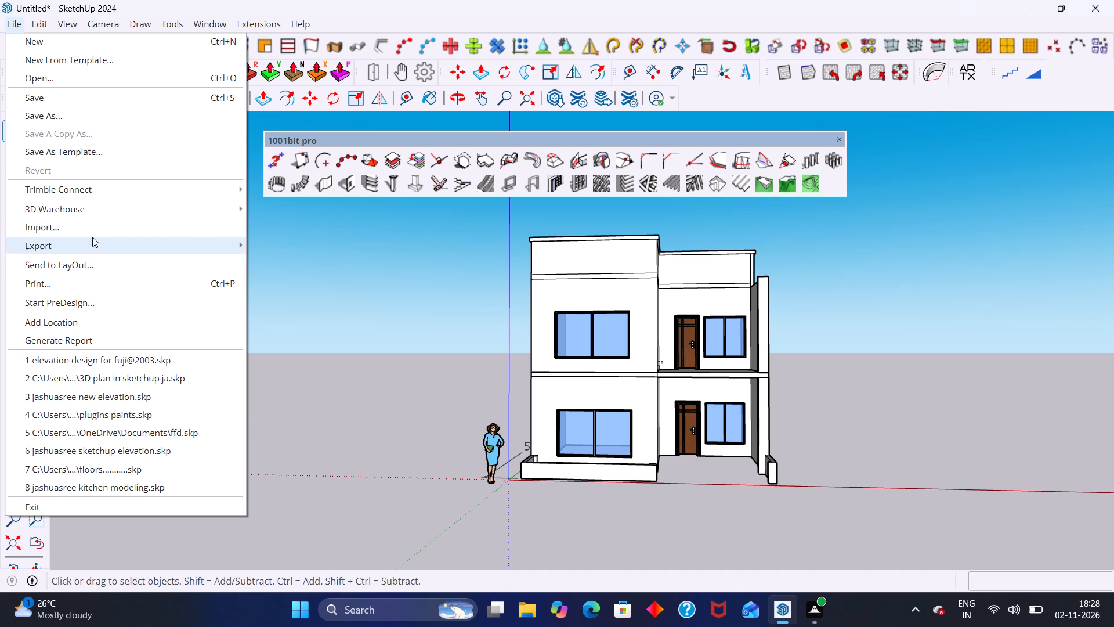
left_click(422, 313)
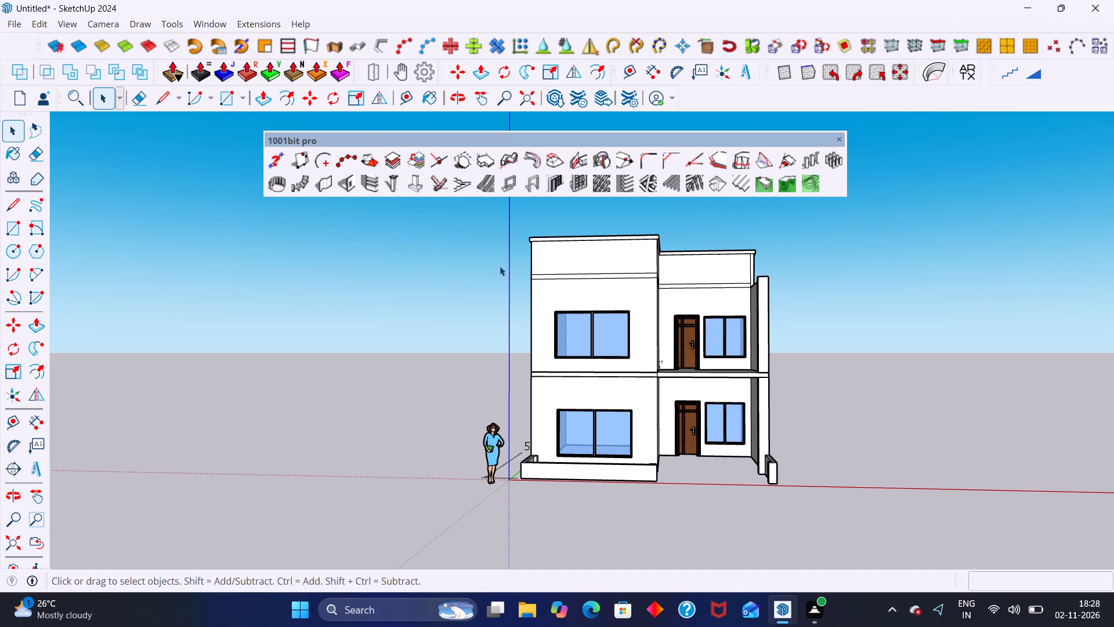
scroll(573, 308, "up", 2)
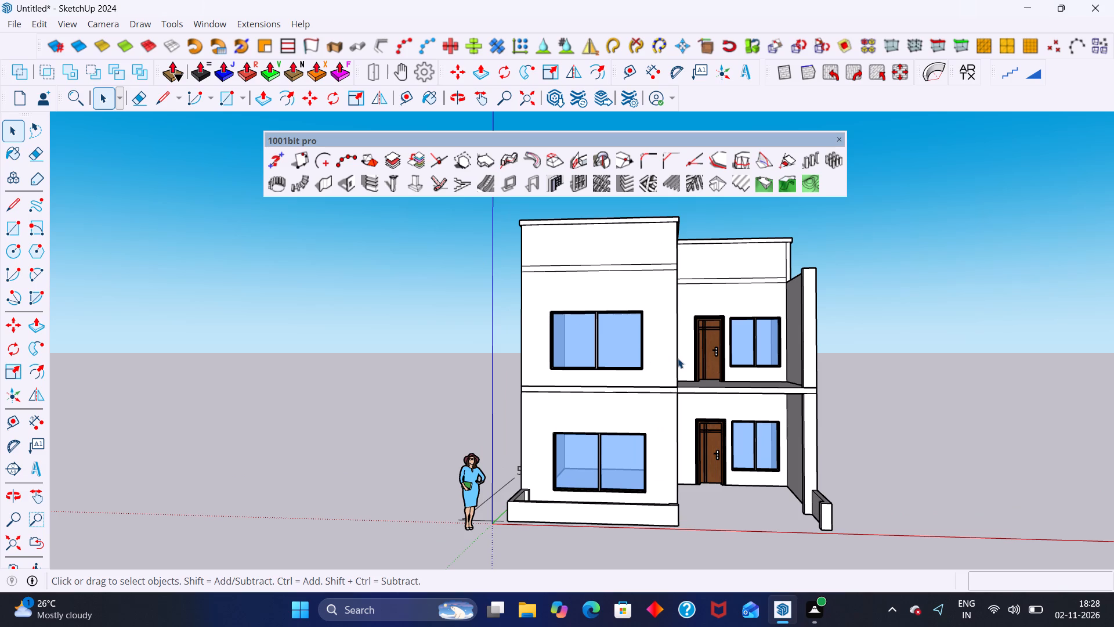
left_click(538, 352)
double_click(571, 339)
left_click(571, 339)
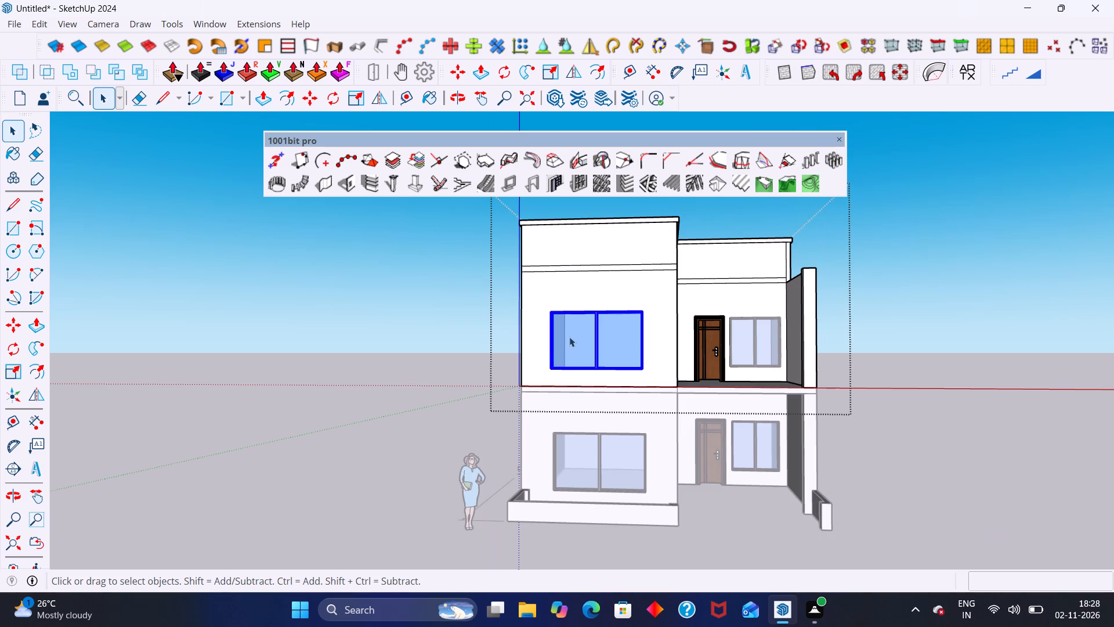
Start creating a new material with the Paint Bucket, based on the dark grey in-model material named Material.
key("b")
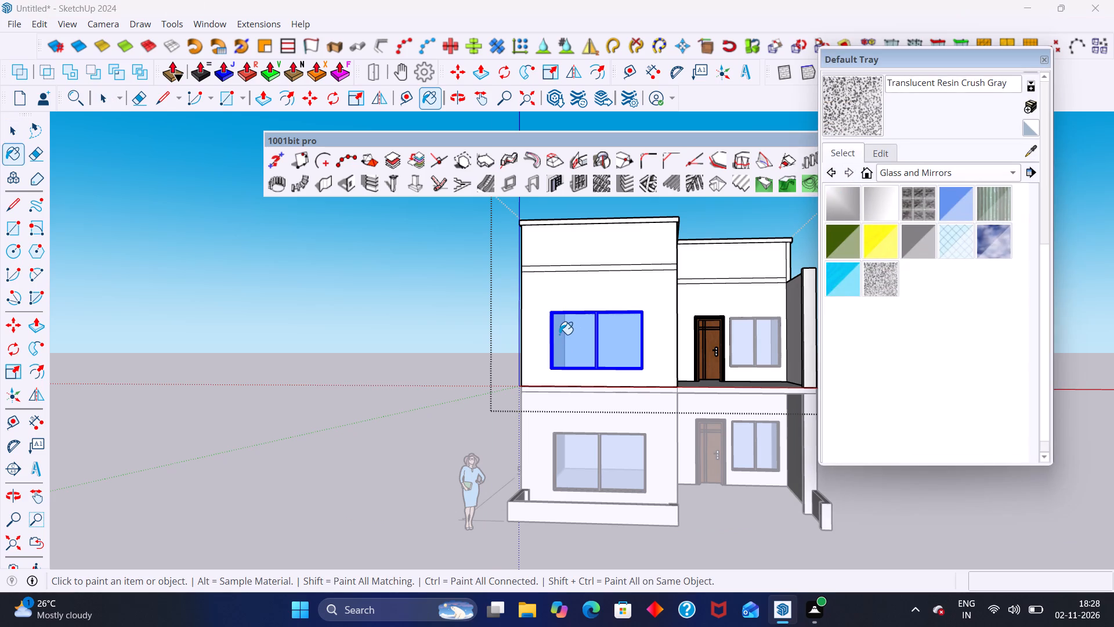
left_click(1012, 175)
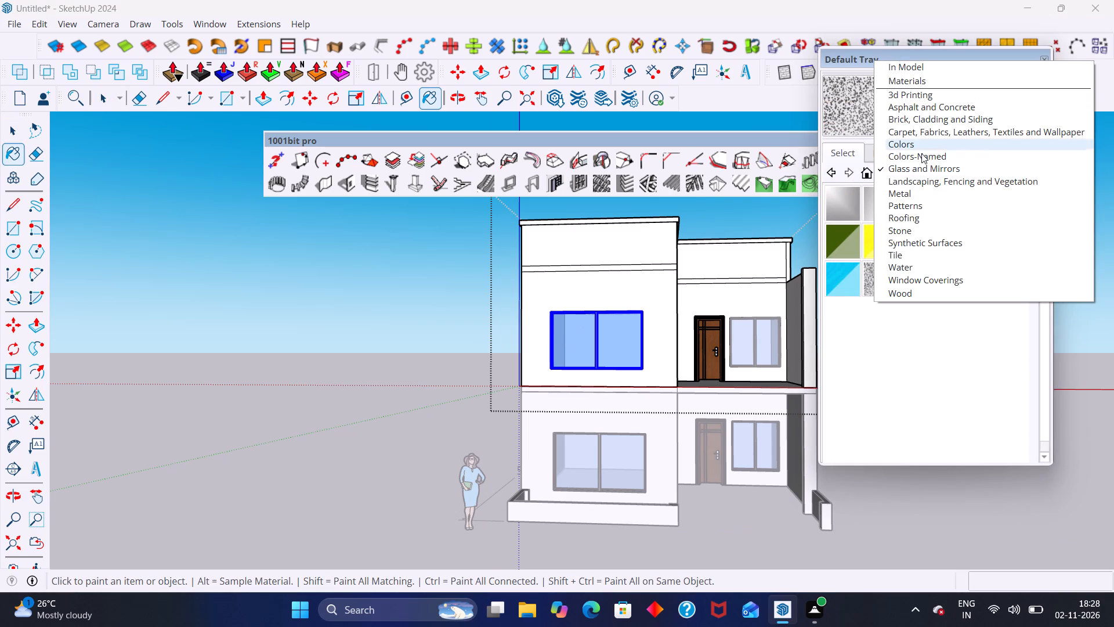
left_click(859, 207)
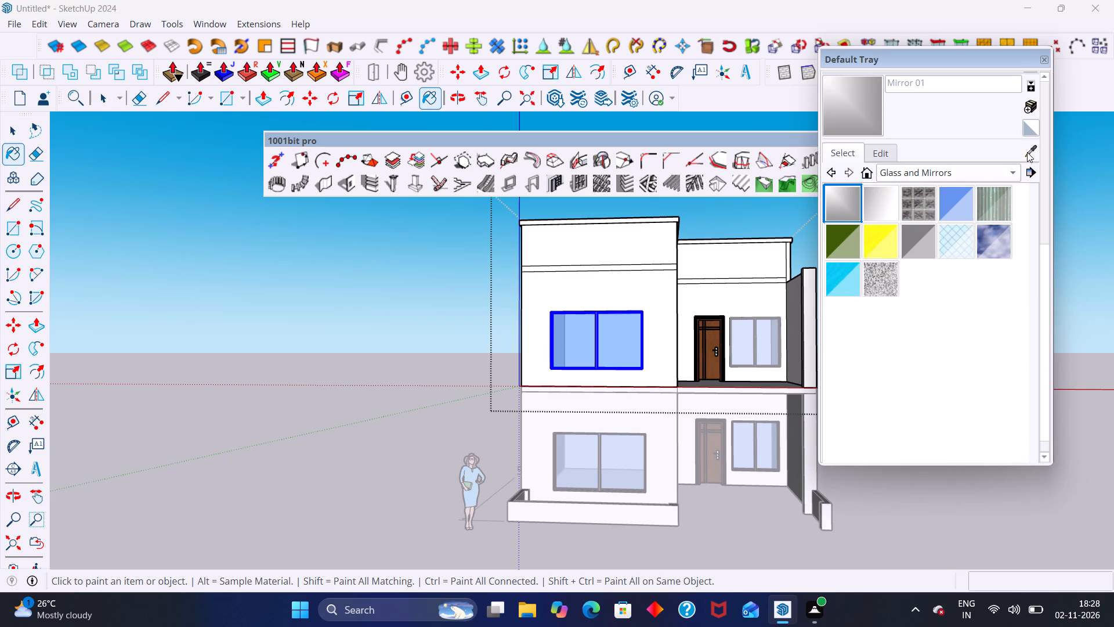
left_click(866, 171)
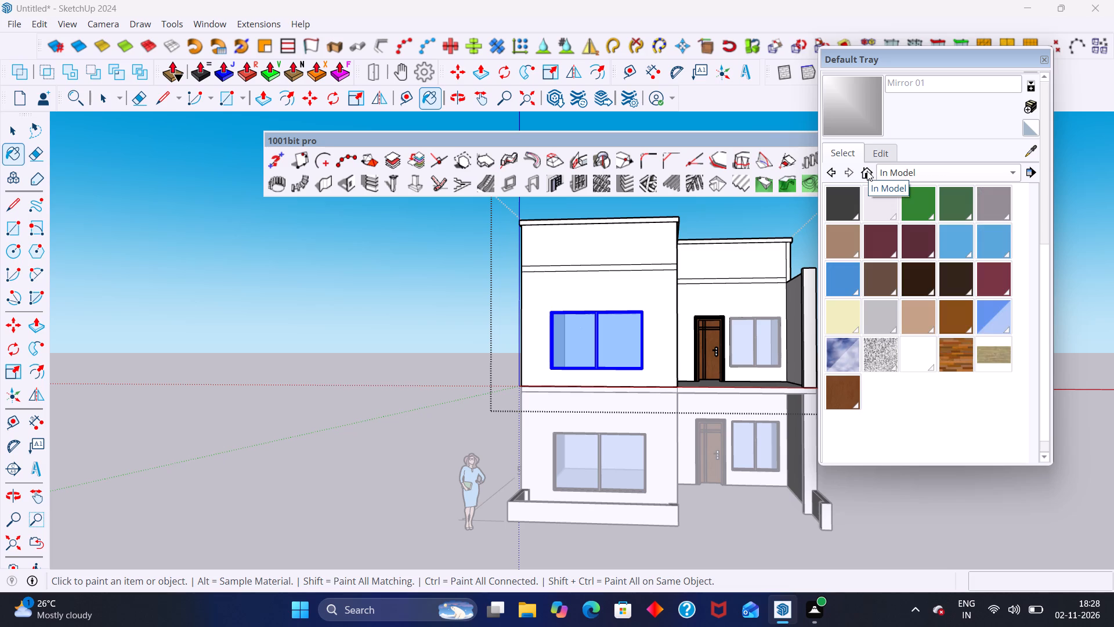
left_click(867, 171)
left_click(835, 202)
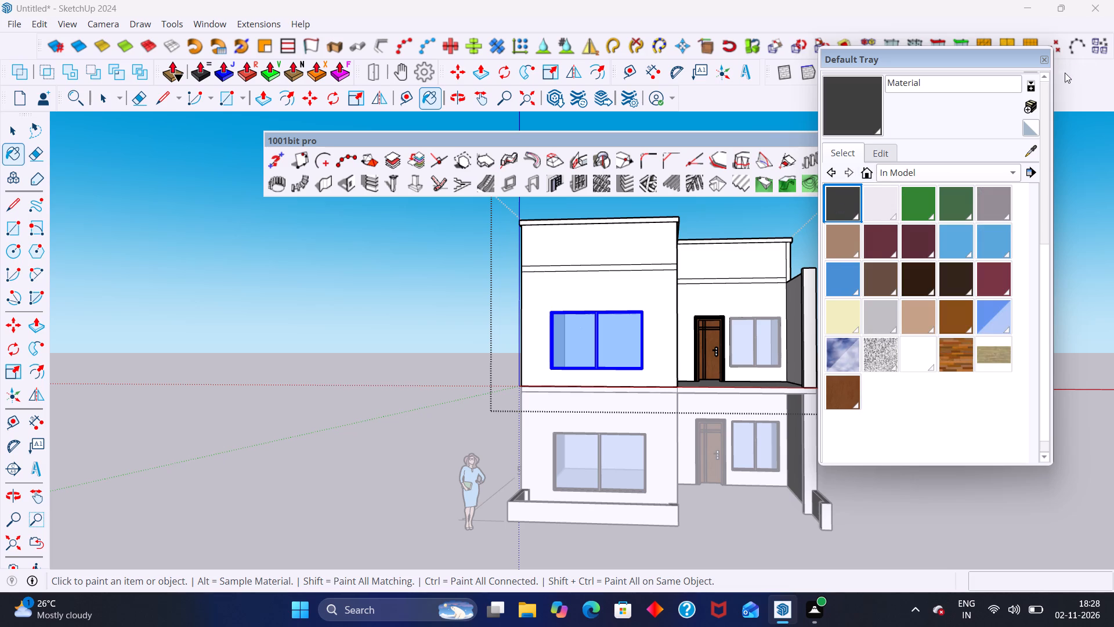
left_click(1028, 108)
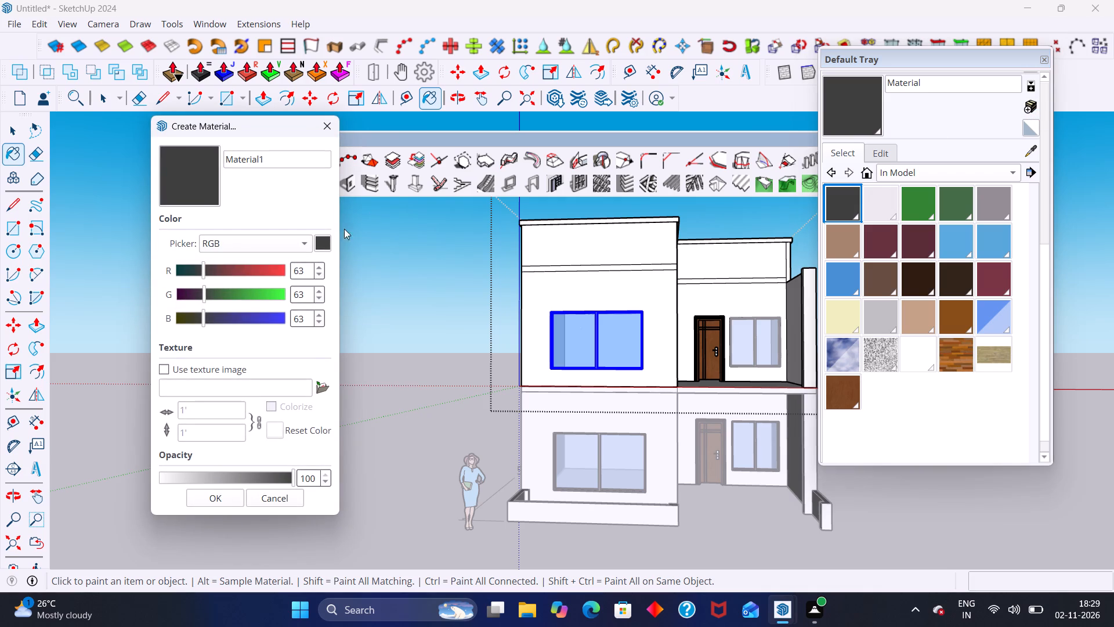
Load OIP (1).jpg from Downloads as the new material's texture image and replace it with OIP.jpg.
left_click(324, 383)
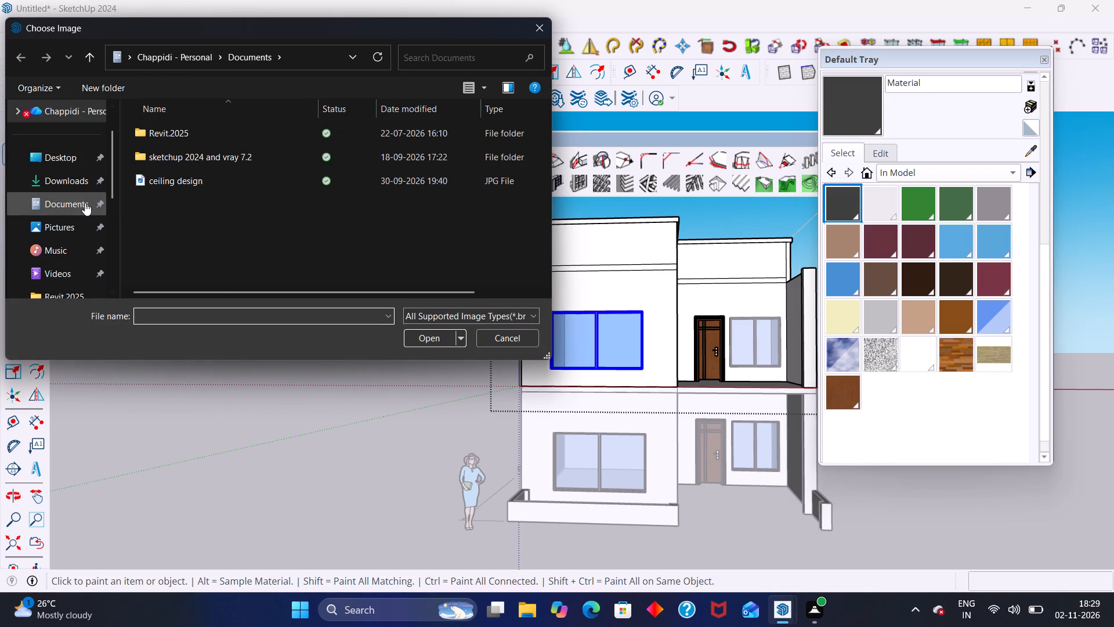
left_click(73, 182)
left_click(158, 150)
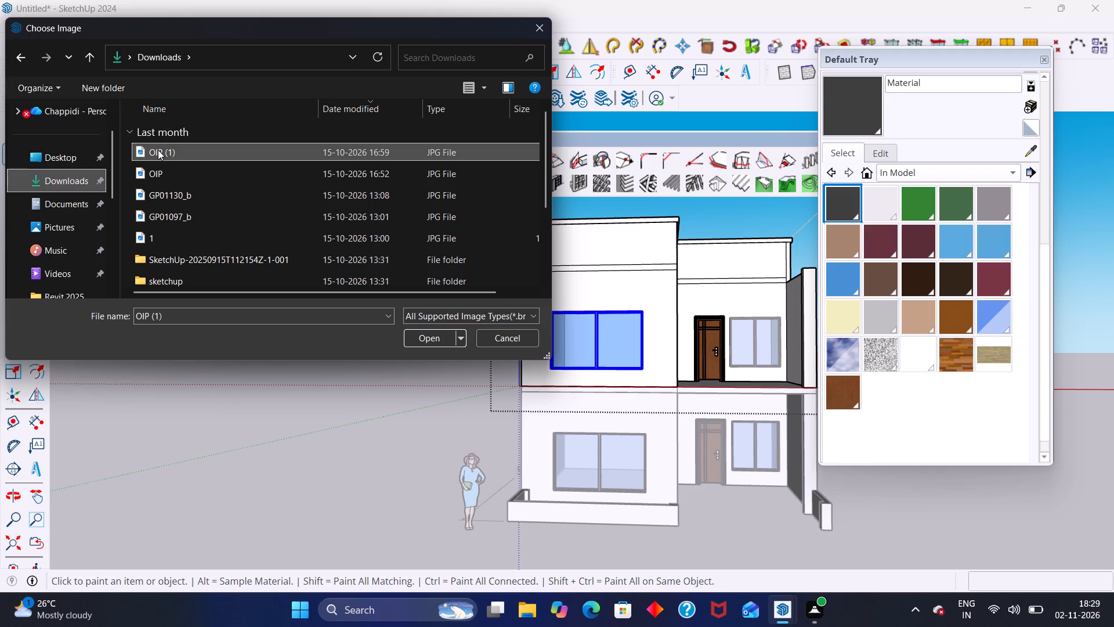
double_click(157, 150)
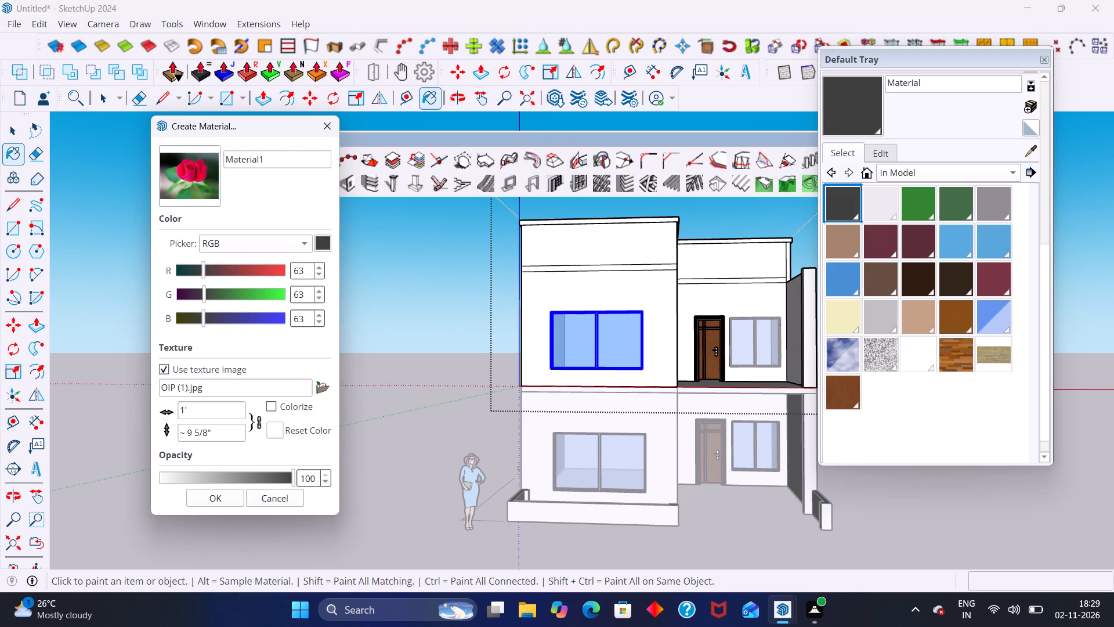
left_click(320, 392)
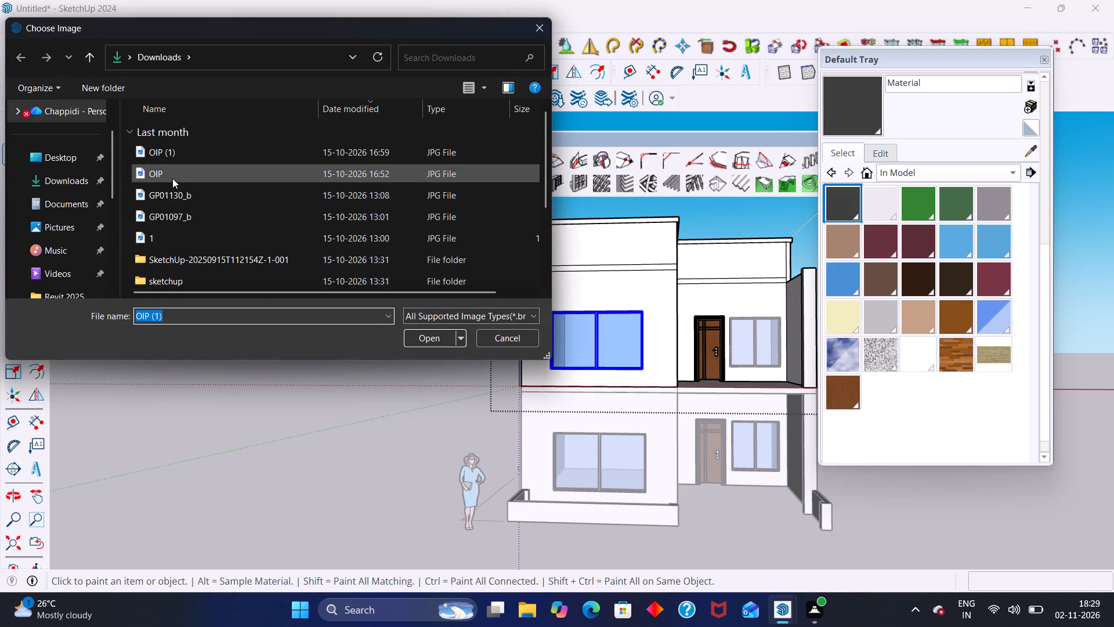
double_click(172, 178)
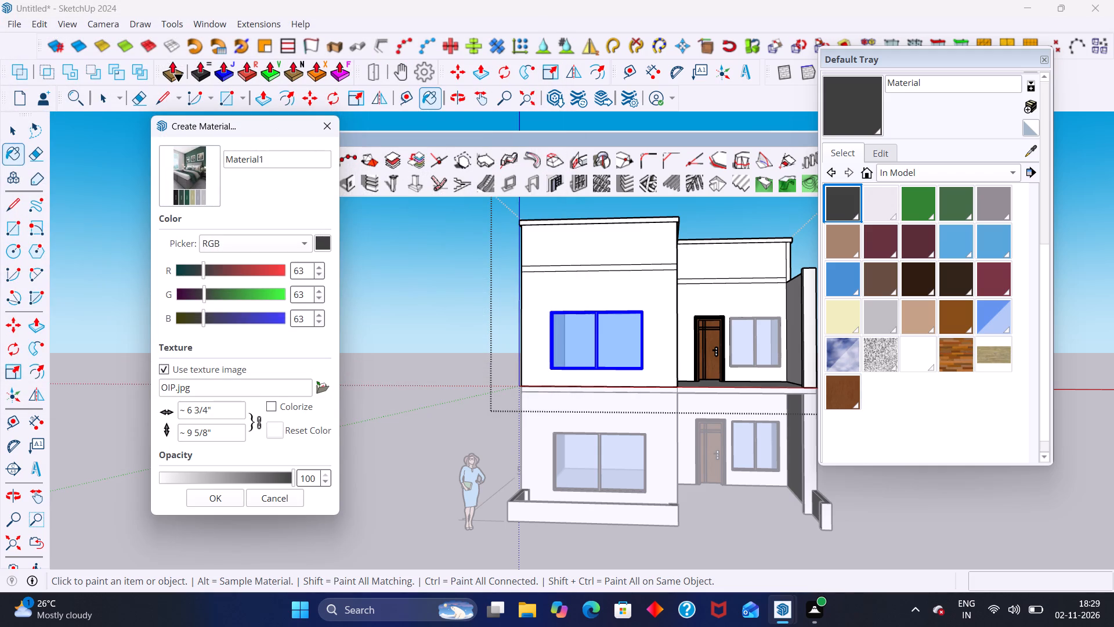
Reopen the texture image selection and search the Downloads folder for "cu" to find the curtain image.
left_click(320, 392)
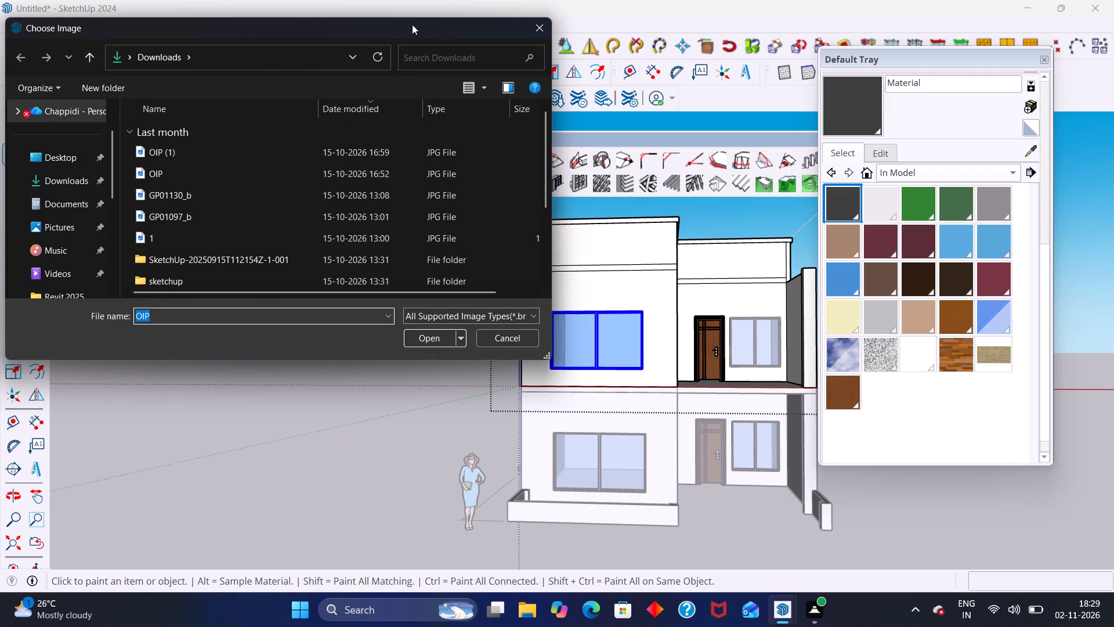
left_click(437, 55)
type("cu")
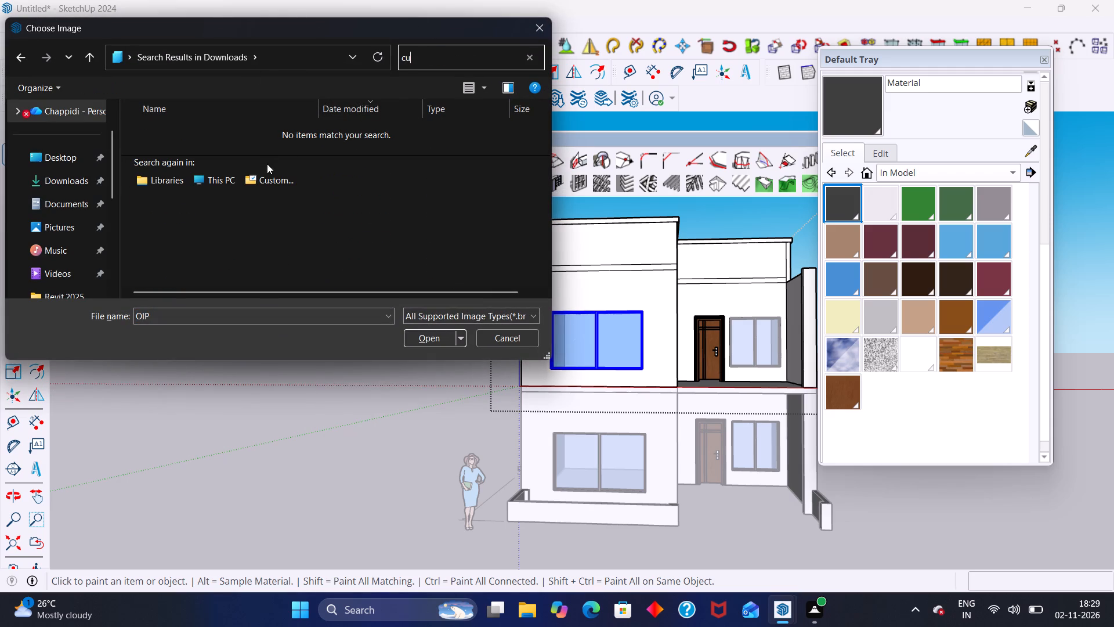
left_click(84, 176)
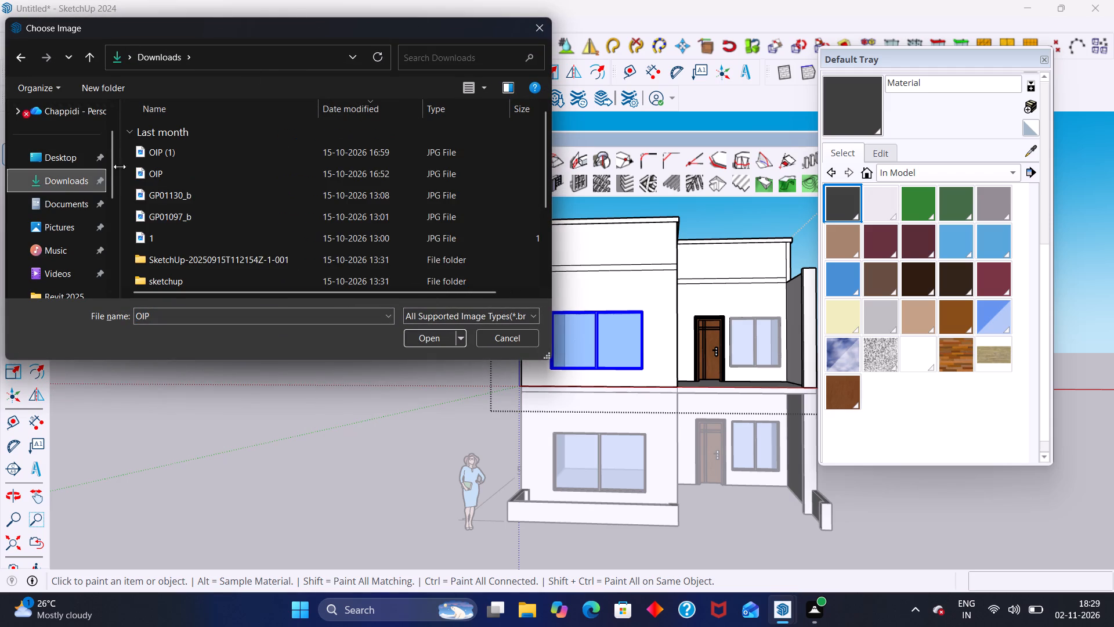
left_click(421, 64)
left_click(443, 52)
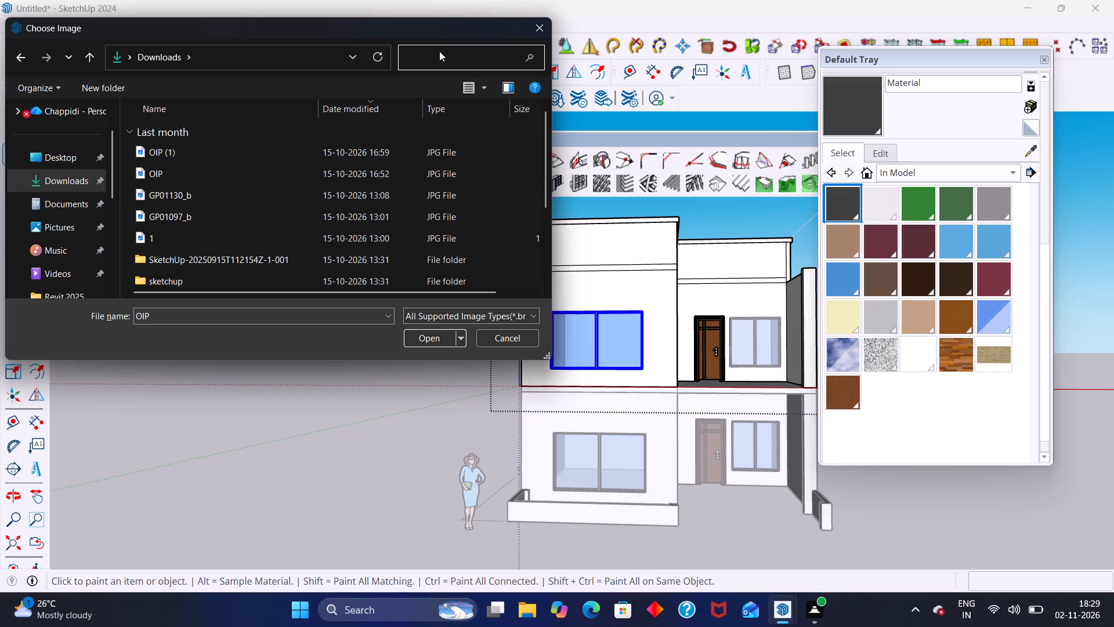
type("cu")
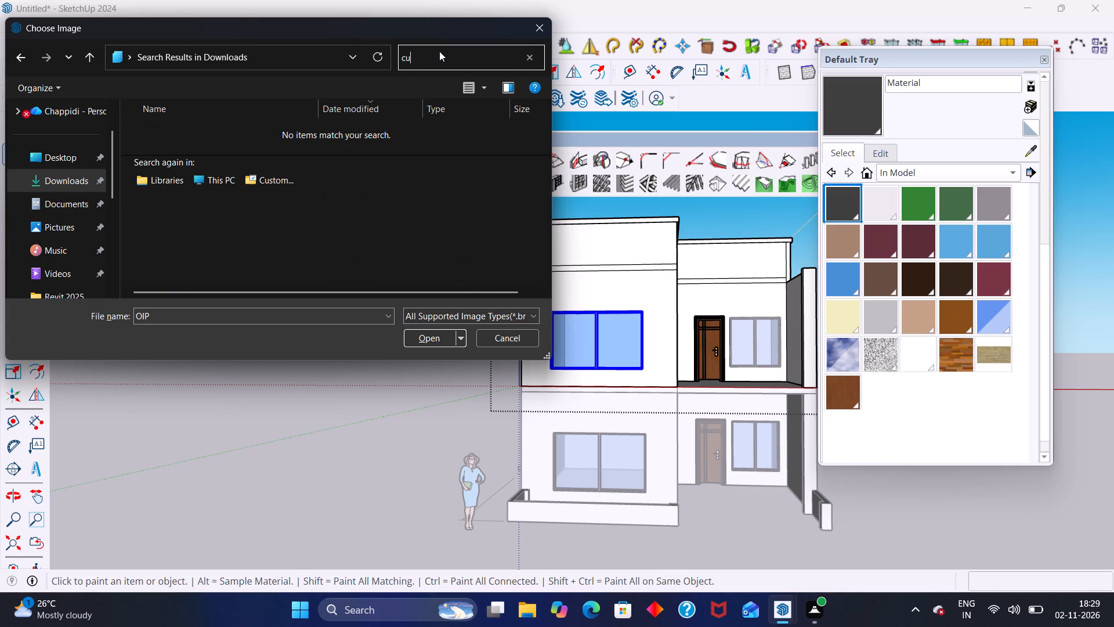
Search the Documents folder for "cur" and check the Desktop and Pictures folders for the curtain image.
left_click(77, 201)
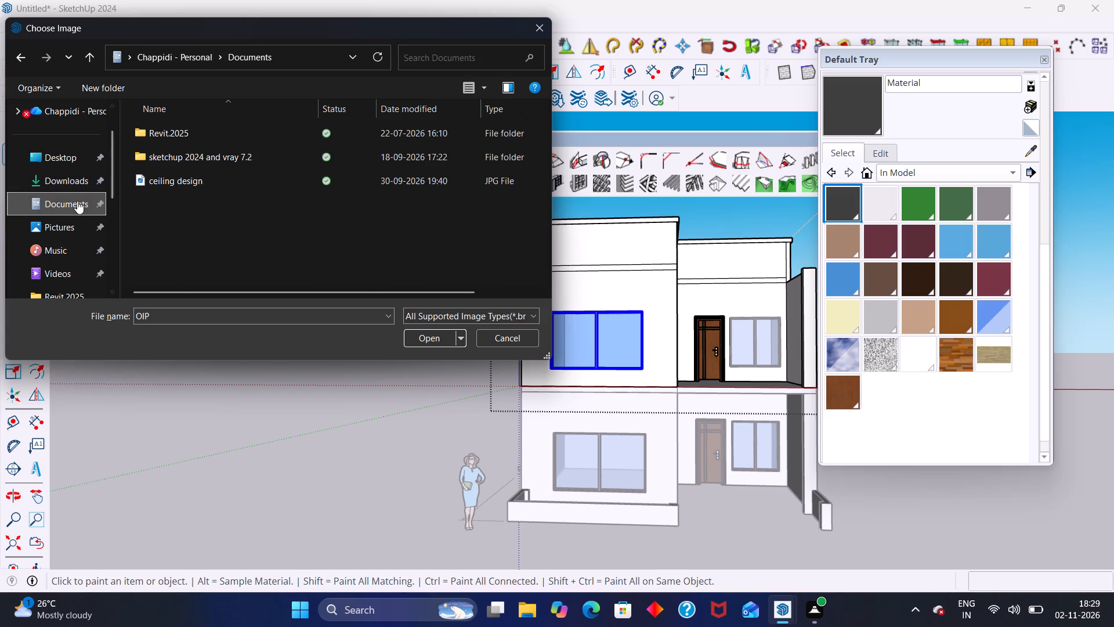
left_click(422, 64)
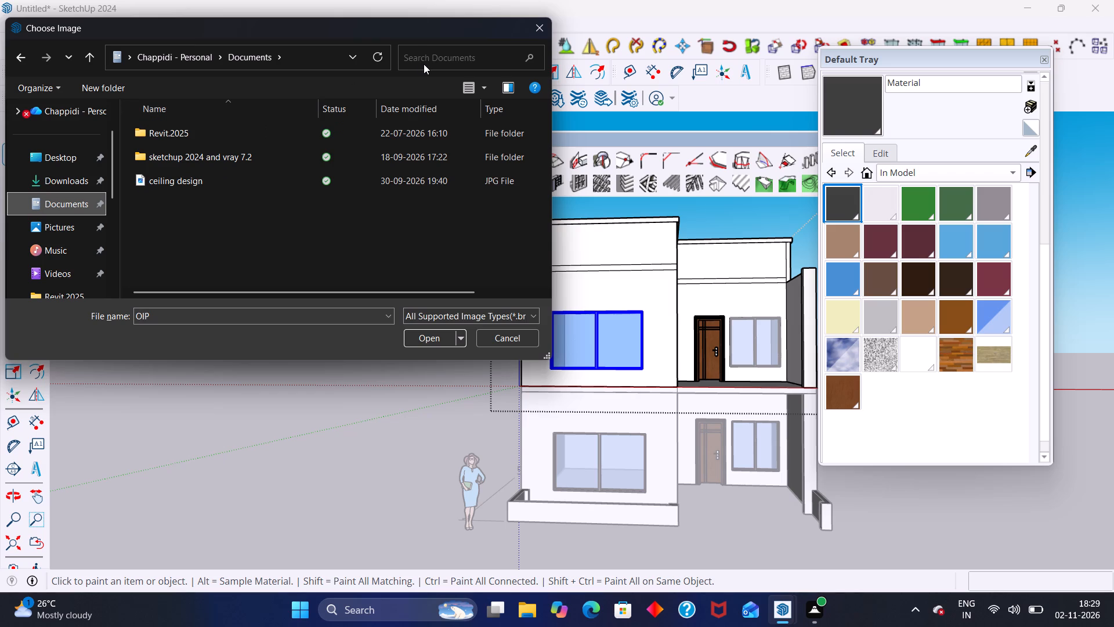
left_click(428, 56)
type("cur")
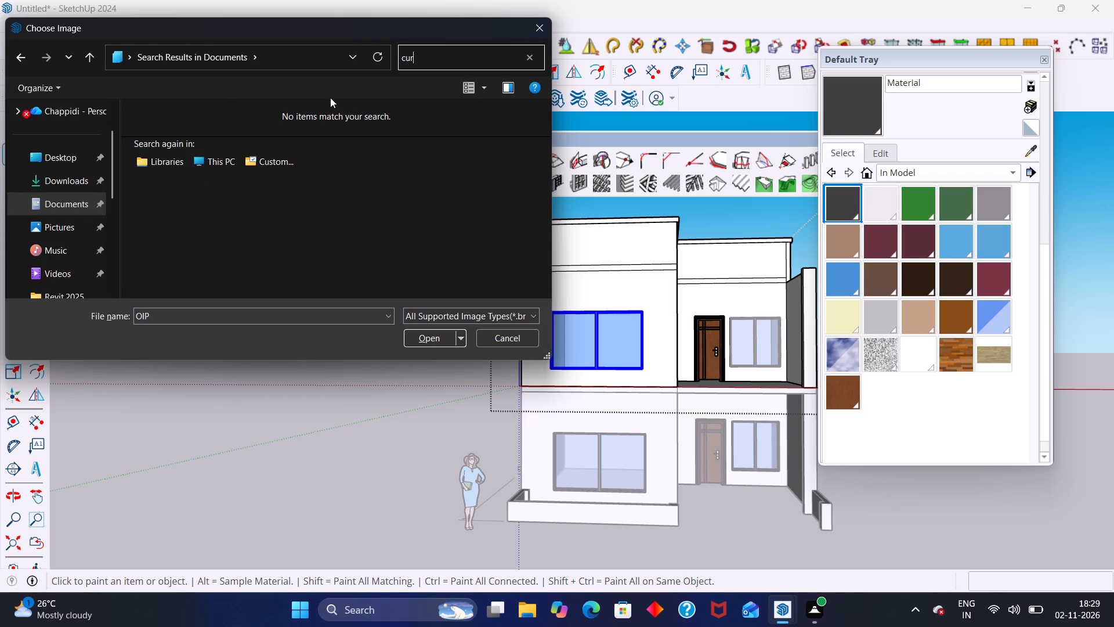
left_click(70, 159)
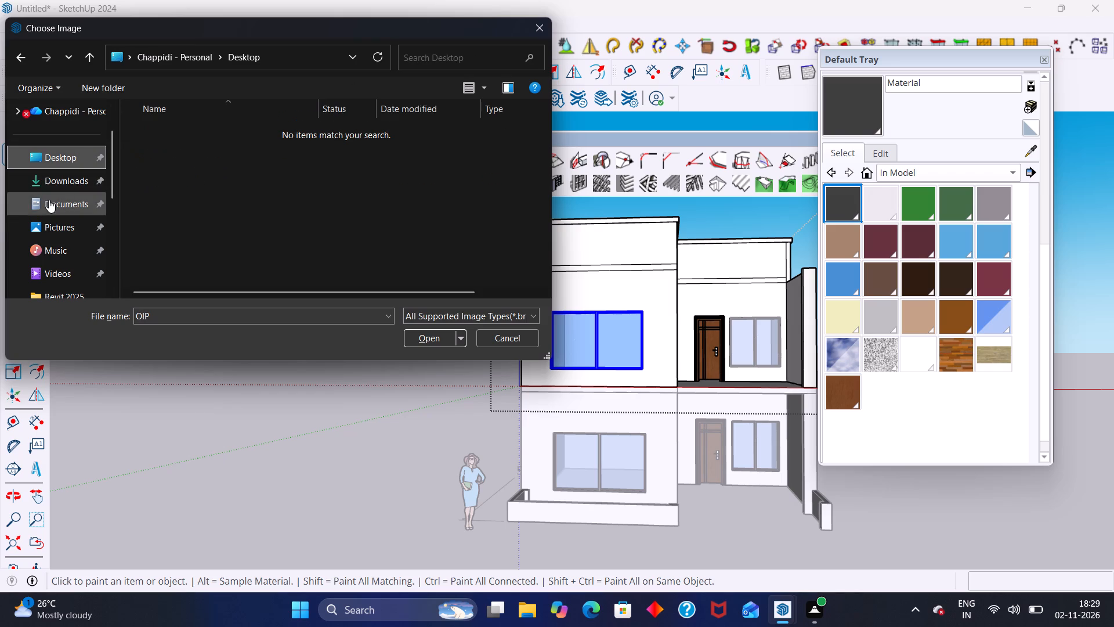
left_click(54, 223)
scroll(51, 196, "down", 1)
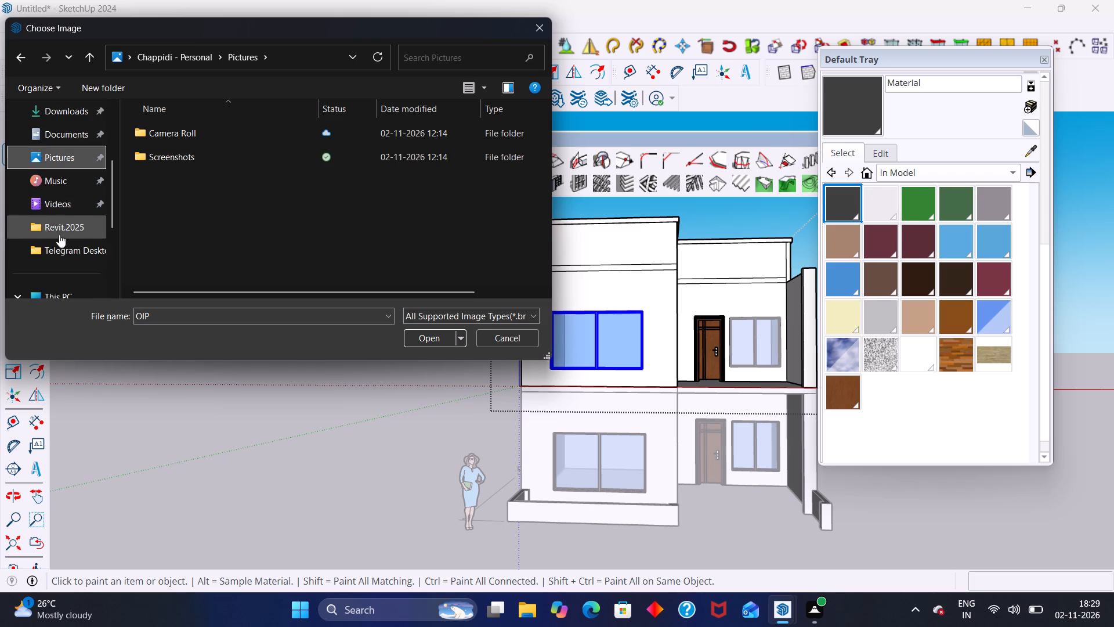
scroll(62, 237, "down", 2)
scroll(64, 186, "up", 1)
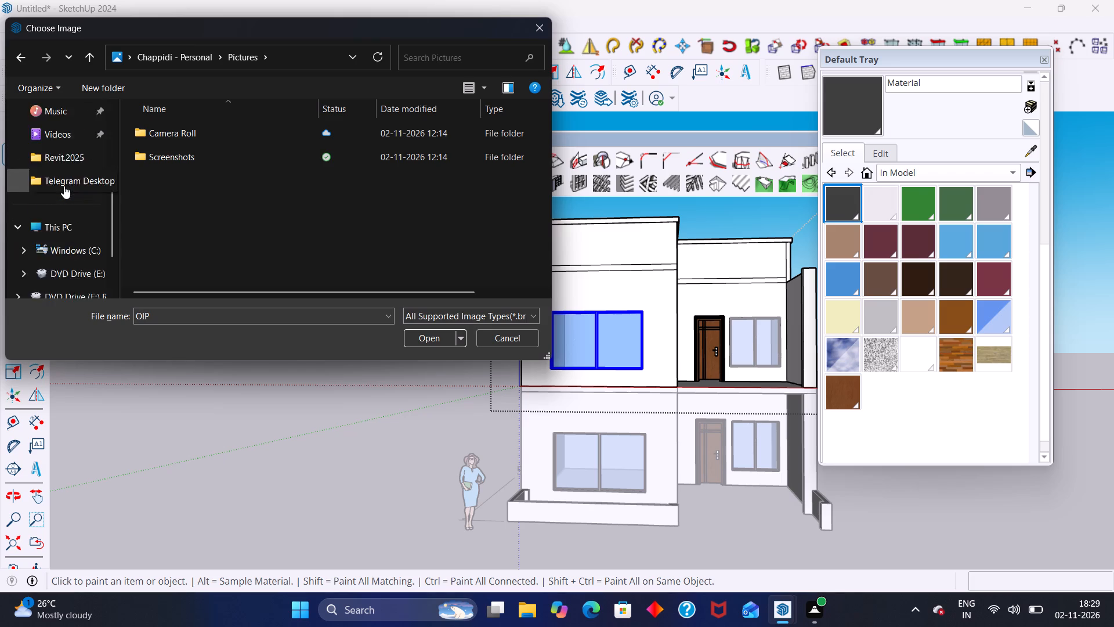
scroll(64, 186, "up", 6)
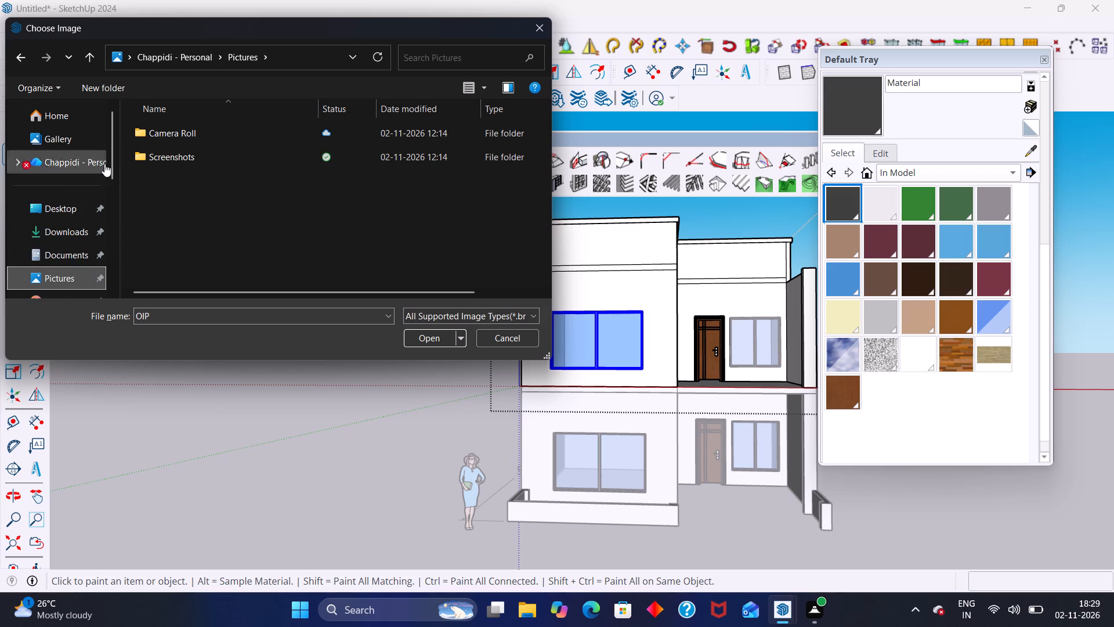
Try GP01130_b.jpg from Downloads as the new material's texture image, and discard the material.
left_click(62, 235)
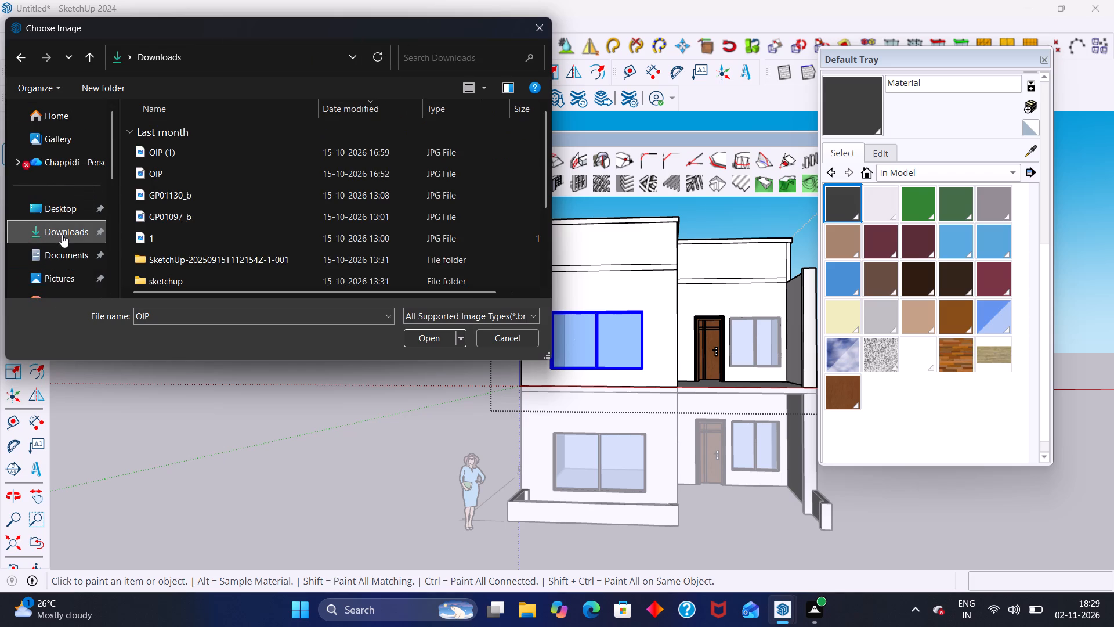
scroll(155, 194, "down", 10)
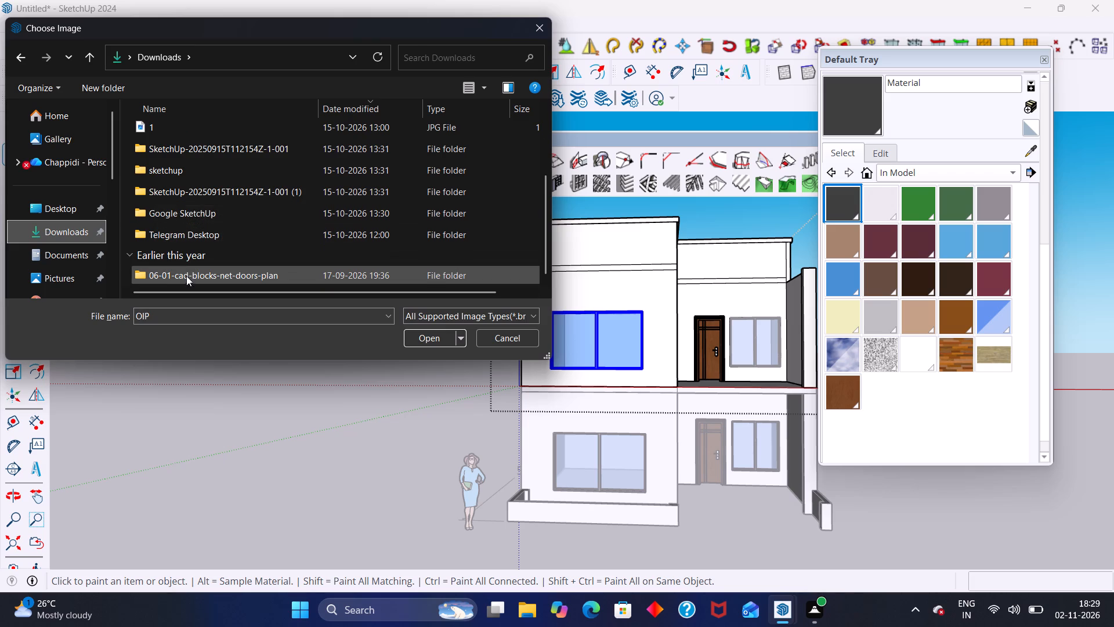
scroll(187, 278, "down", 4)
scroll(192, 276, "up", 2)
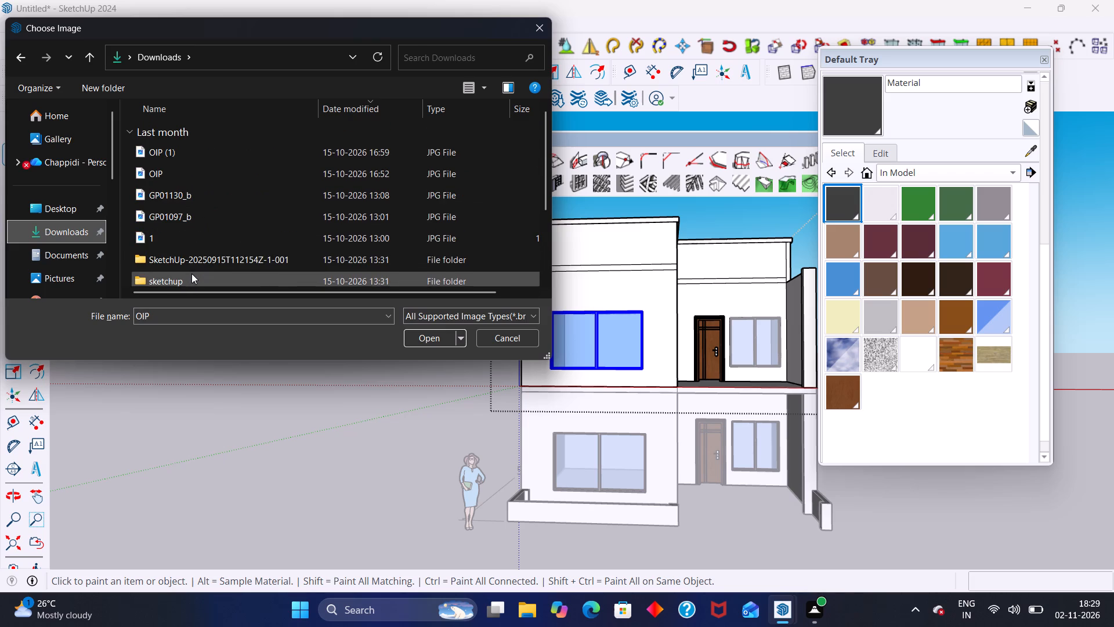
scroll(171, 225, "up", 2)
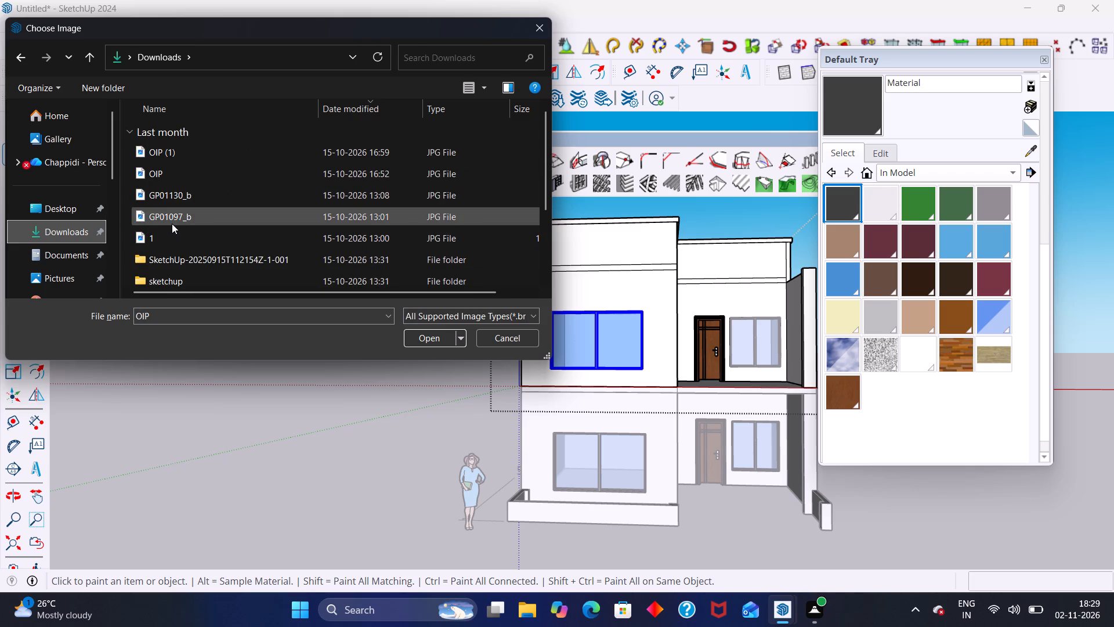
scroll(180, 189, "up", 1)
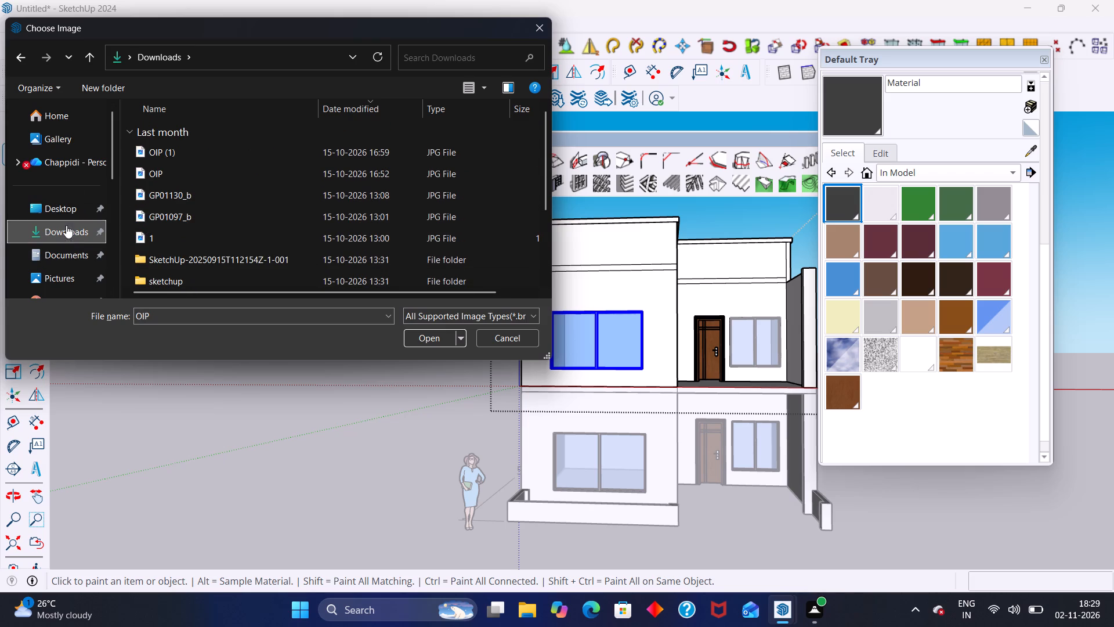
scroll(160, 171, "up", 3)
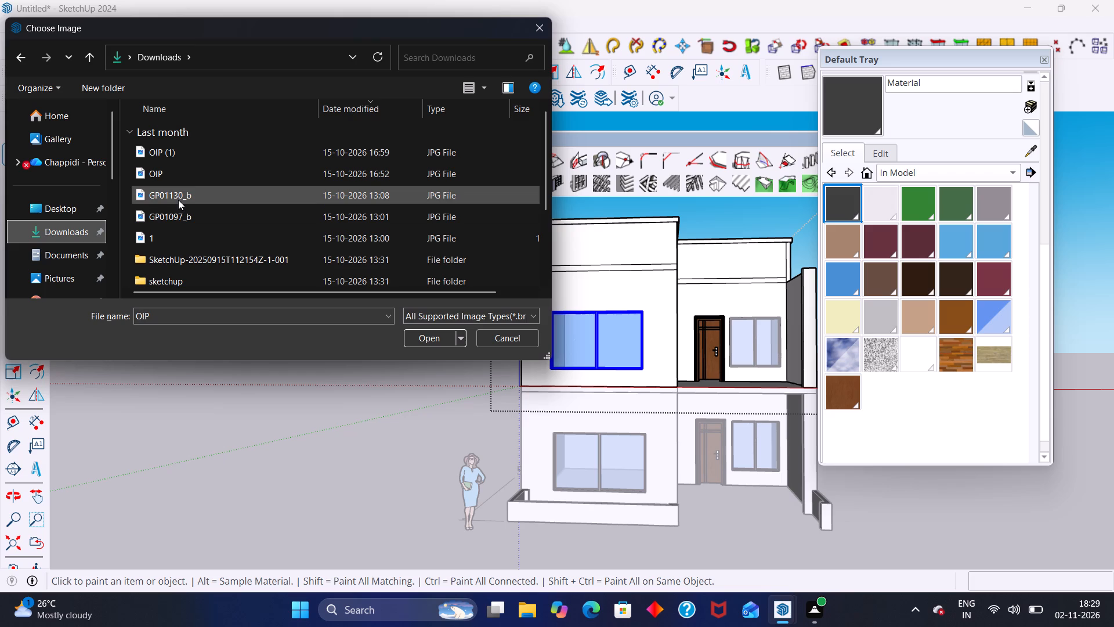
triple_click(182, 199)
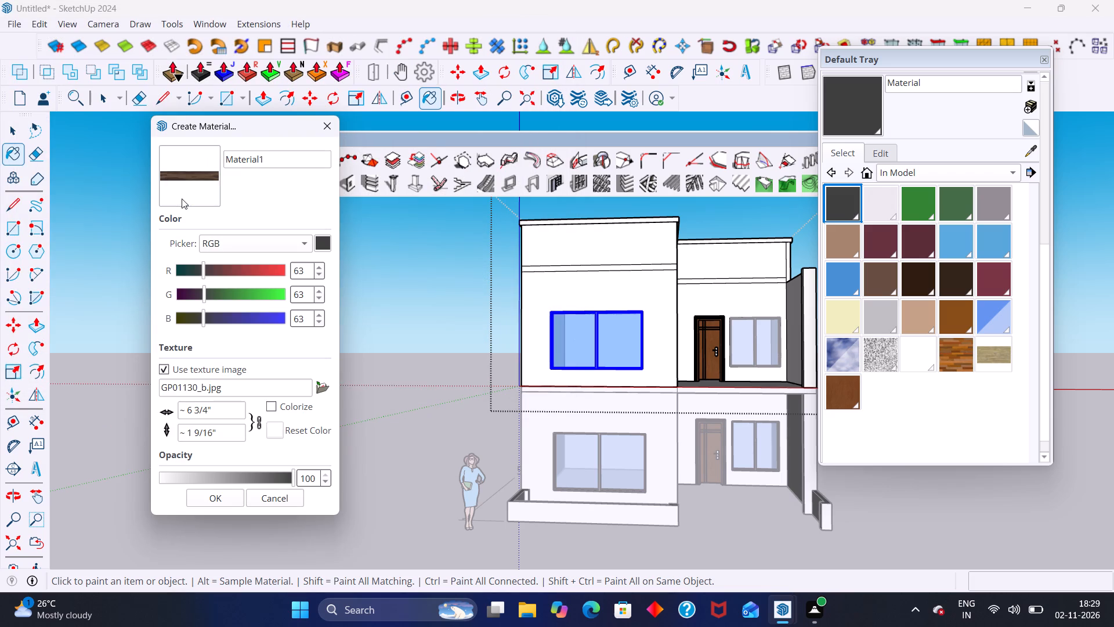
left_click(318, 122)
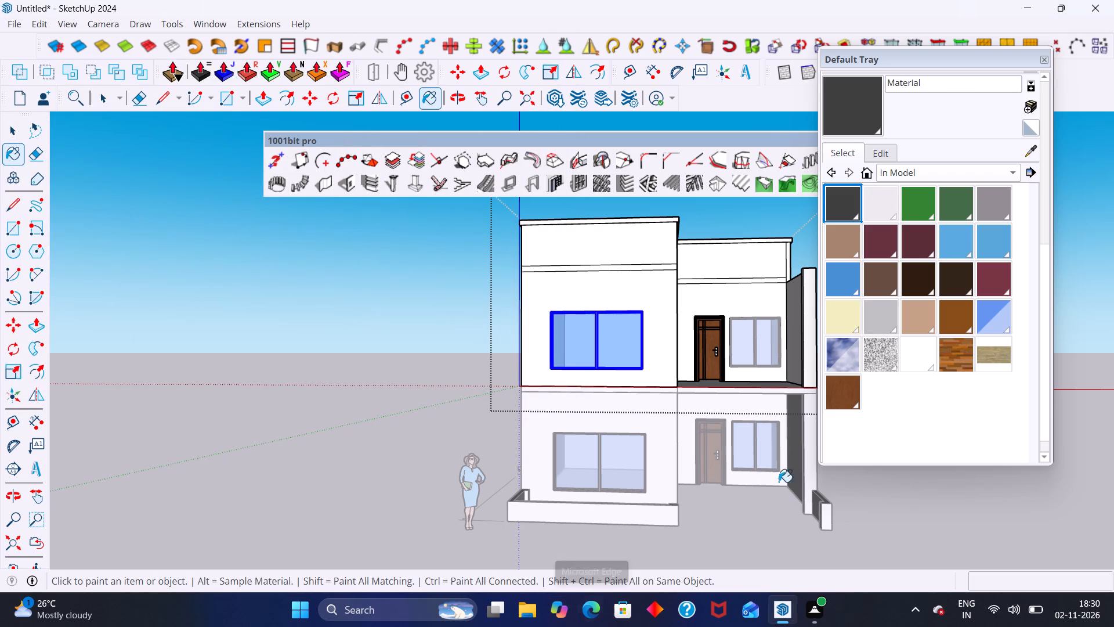
Start another new material based on the dark grey Material and look through Downloads for the curtain texture image.
left_click(1025, 106)
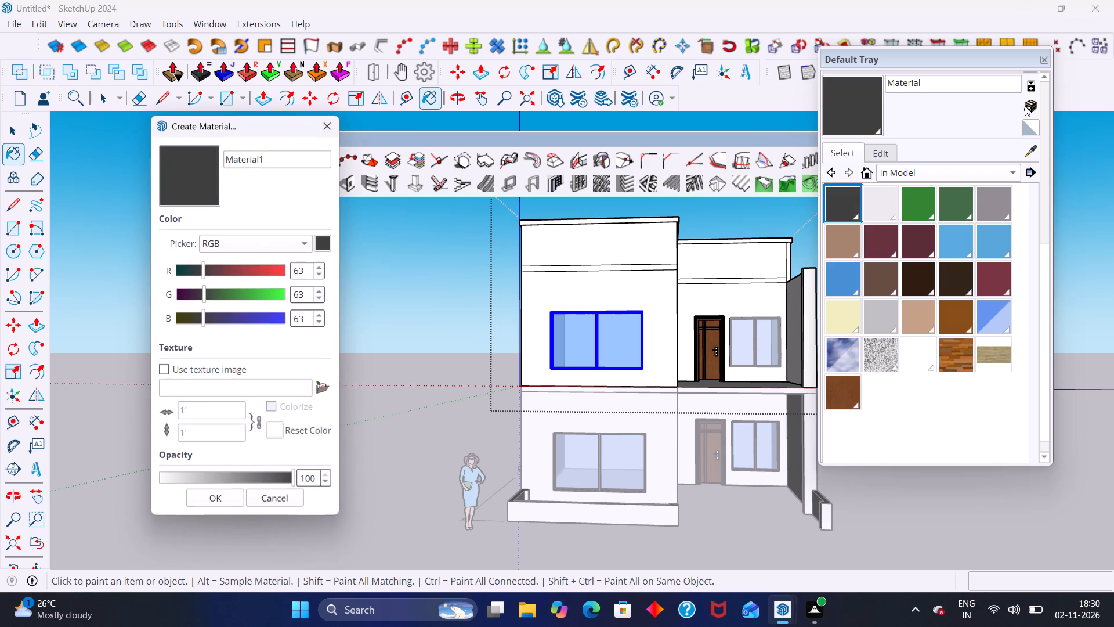
left_click(323, 387)
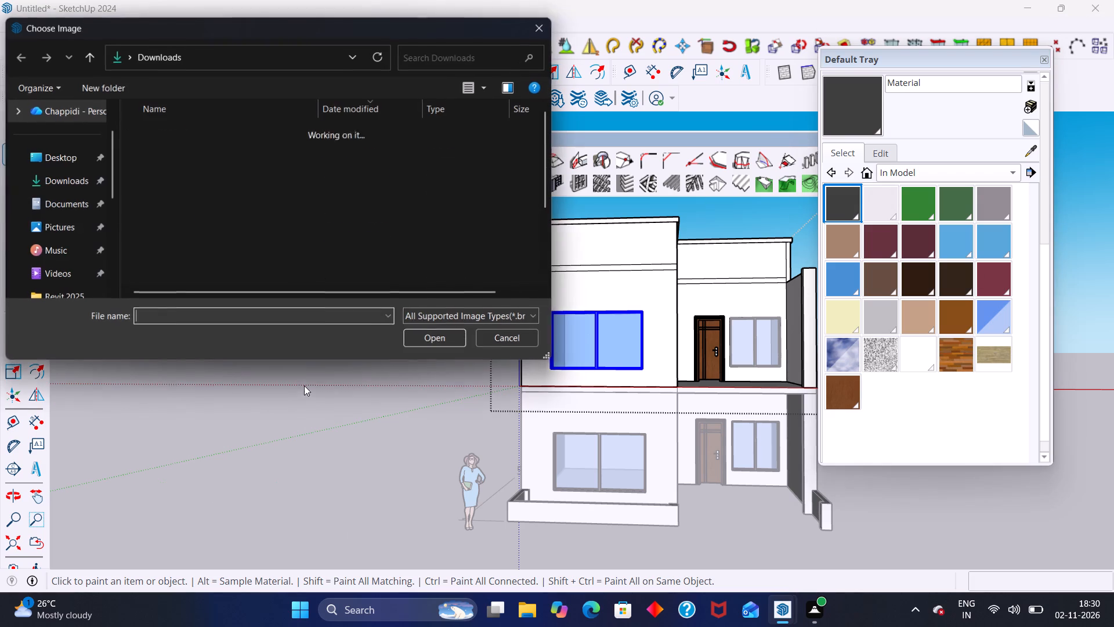
scroll(61, 212, "up", 2)
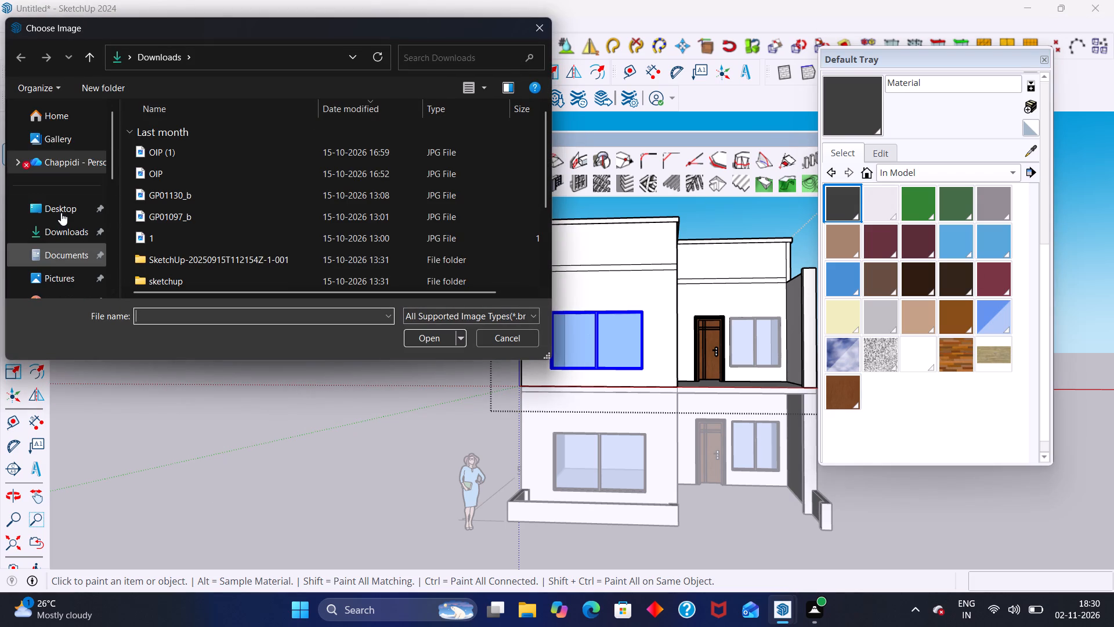
scroll(61, 212, "up", 1)
scroll(61, 212, "down", 2)
scroll(61, 212, "up", 1)
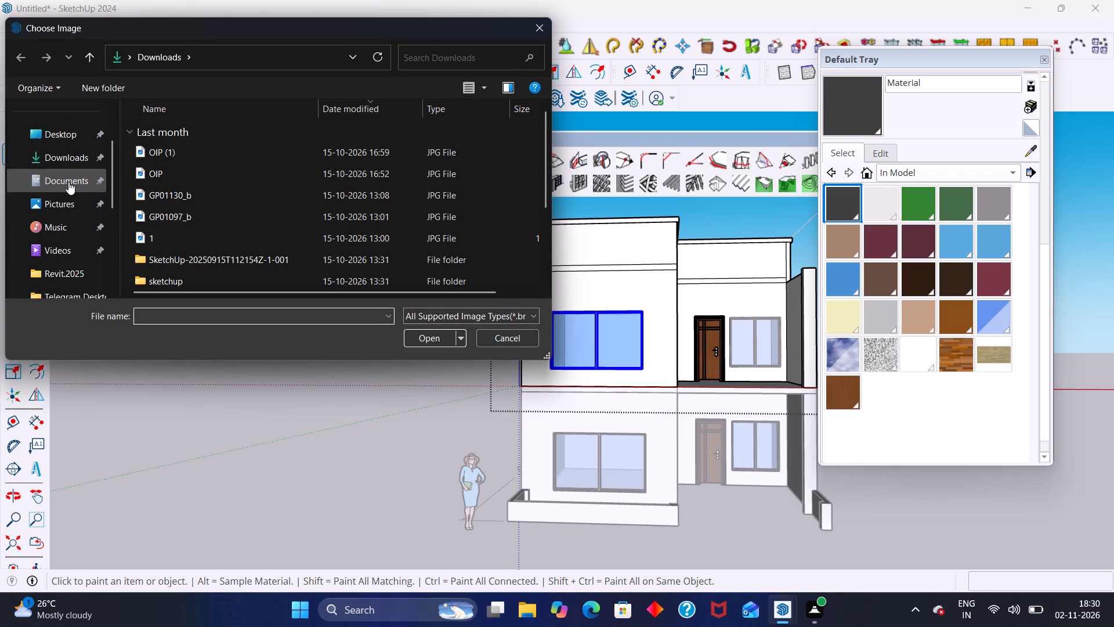
left_click(63, 163)
double_click(63, 163)
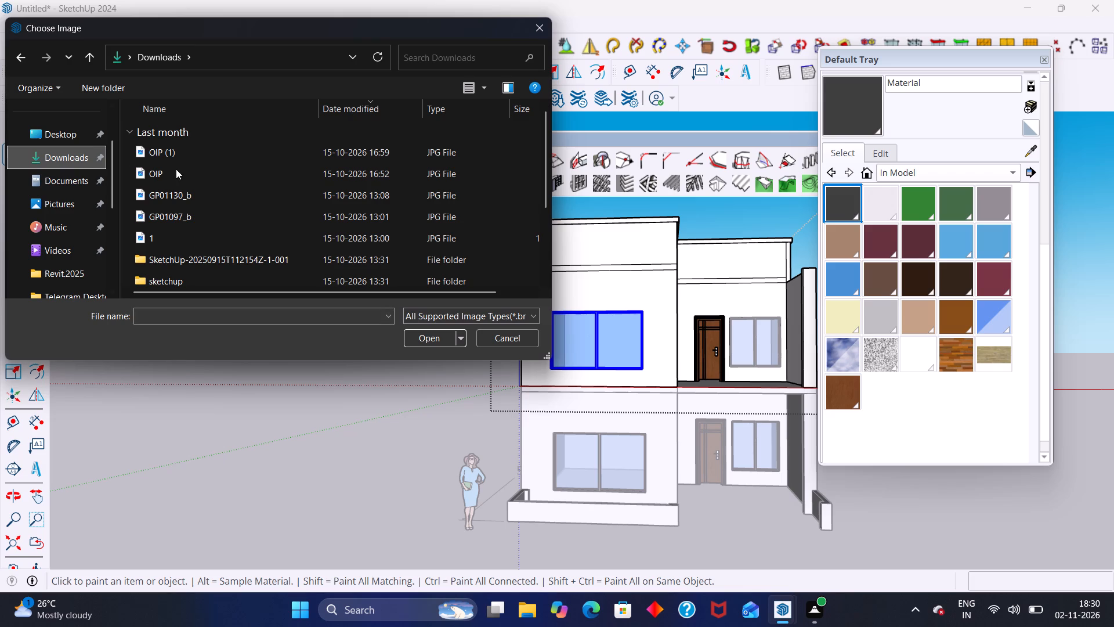
scroll(189, 233, "down", 2)
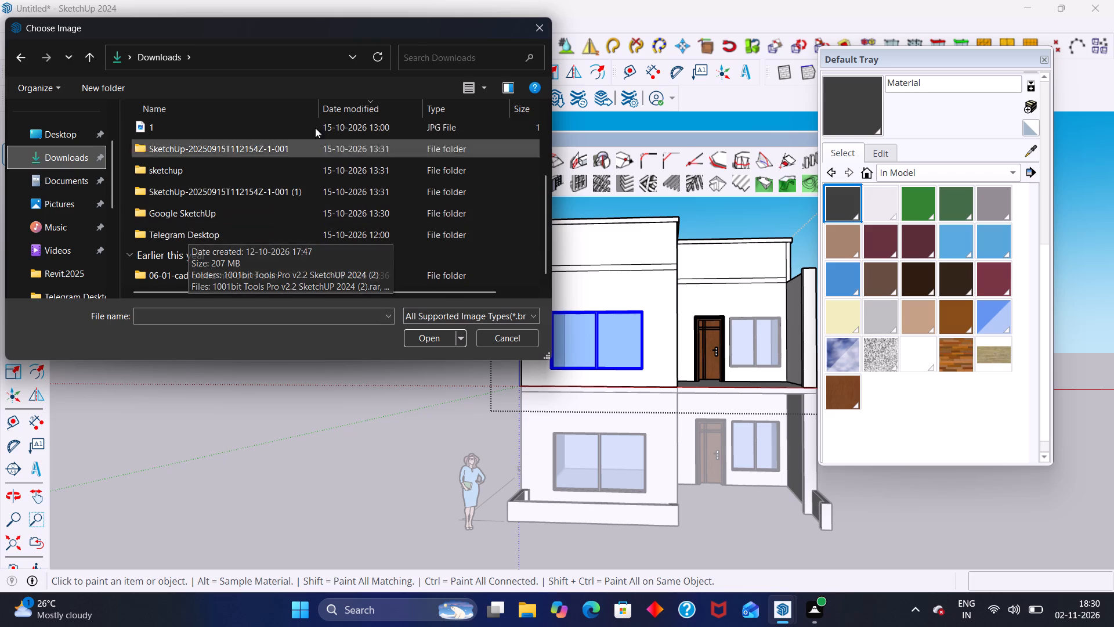
scroll(85, 195, "up", 2)
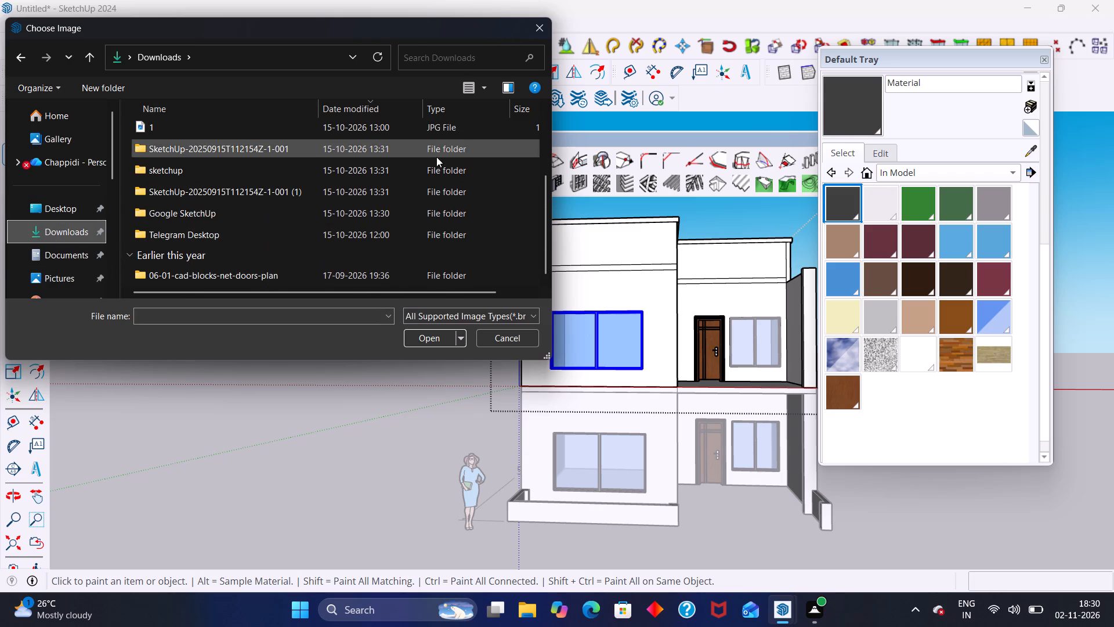
Switch to Microsoft Edge, run an image search for "sketchup curtain model" and open the 9937 curtain image.
left_click(599, 614)
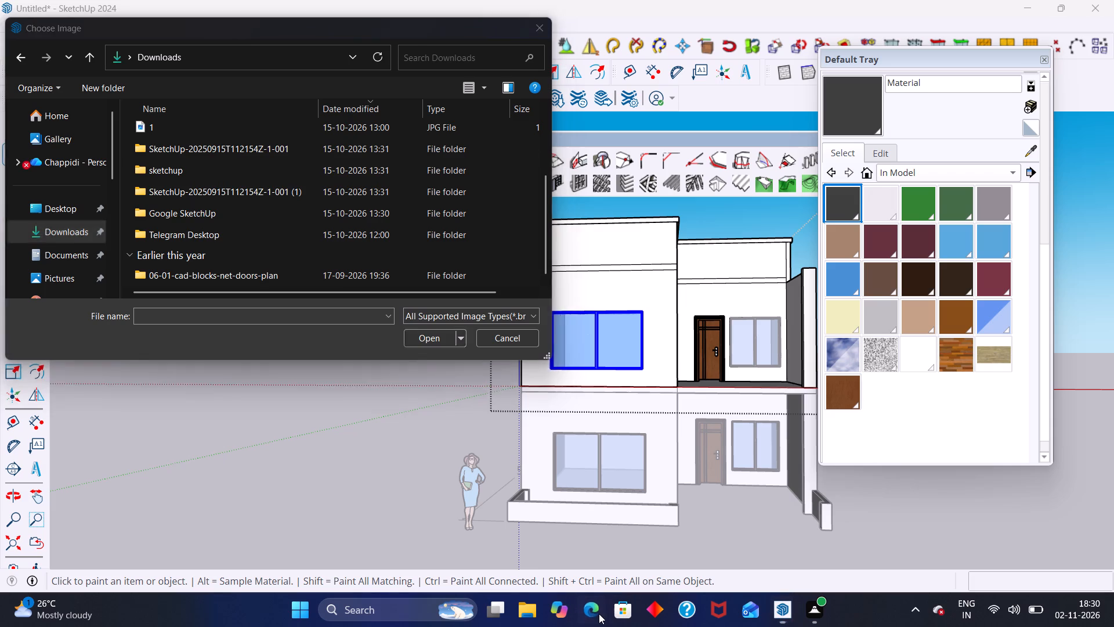
left_click(343, 163)
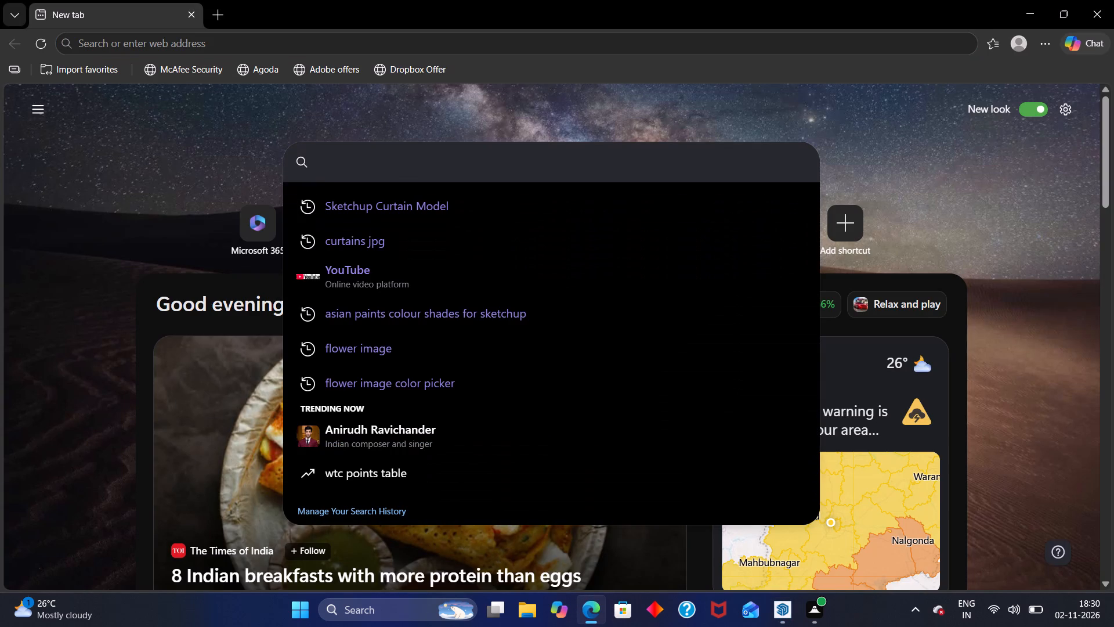
left_click(357, 199)
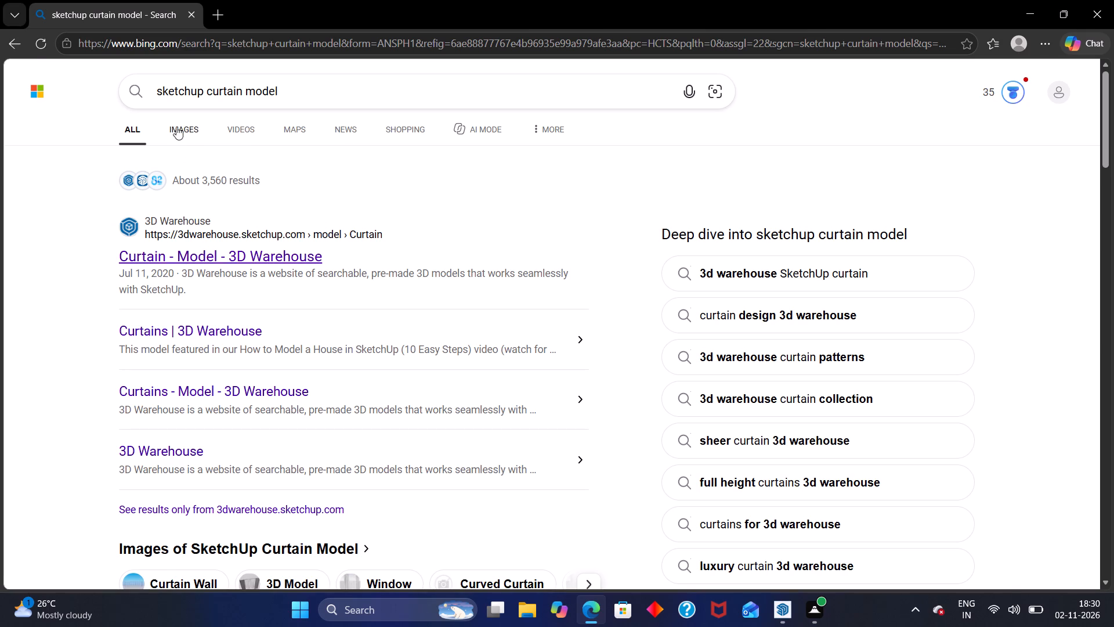
left_click(183, 125)
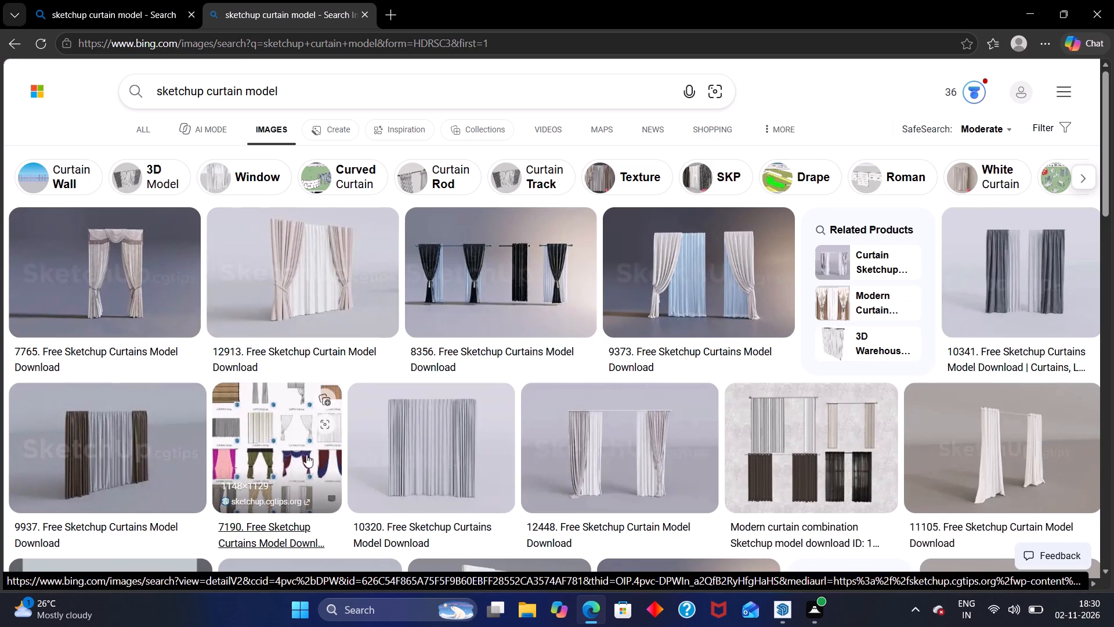
left_click(117, 430)
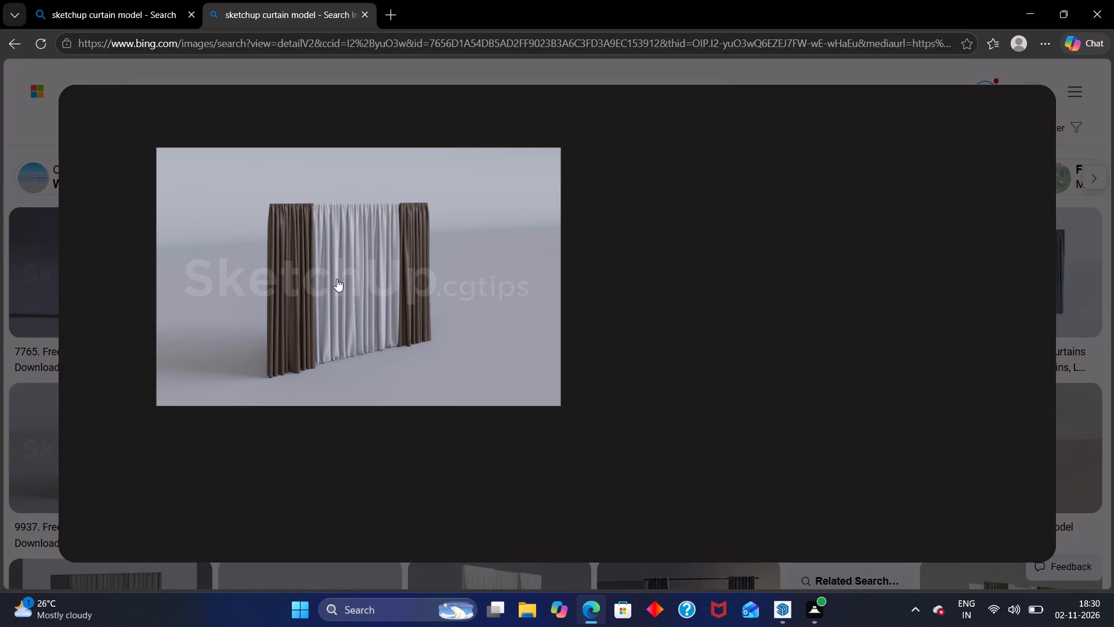
Save the 9937 curtain image to Downloads as a JPEG under its suggested file name and close the browser.
scroll(308, 319, "down", 3)
scroll(295, 325, "up", 1)
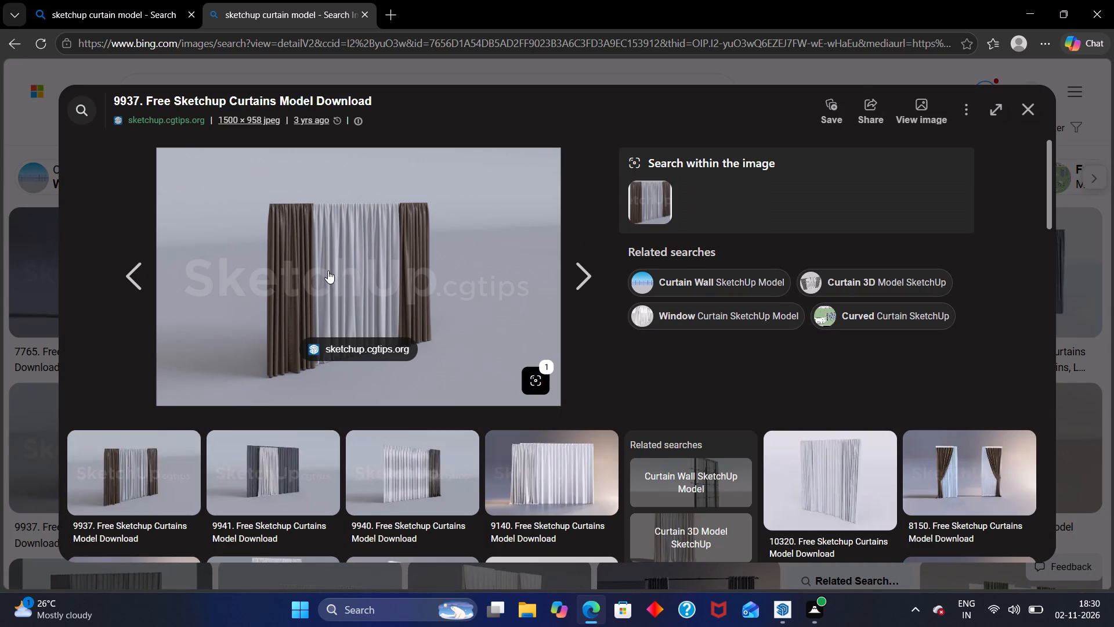
right_click(331, 273)
left_click(387, 320)
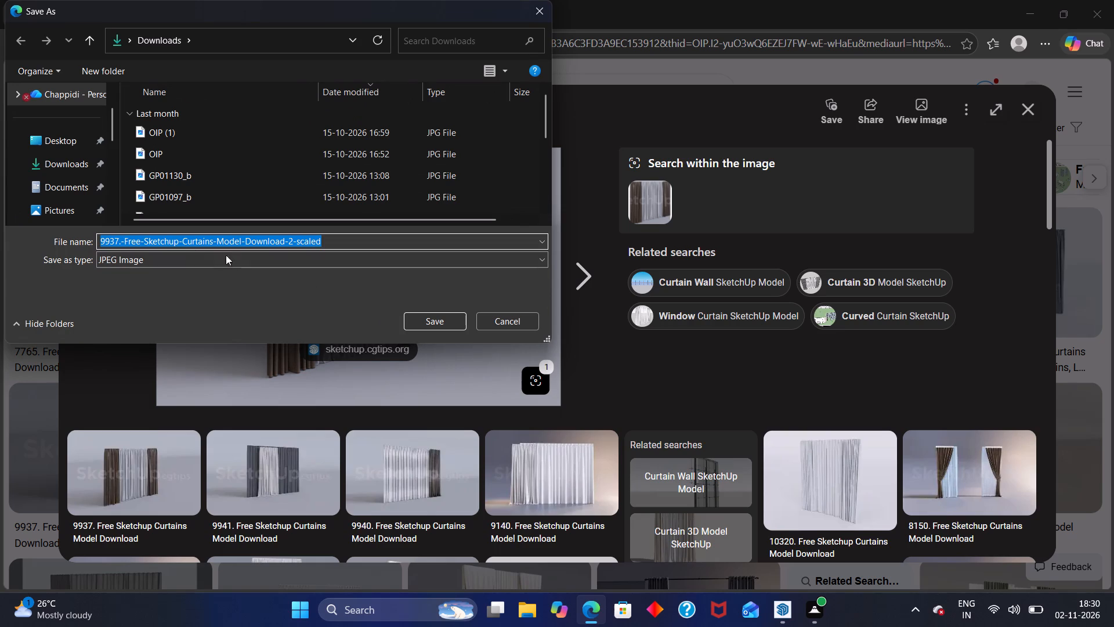
left_click(67, 170)
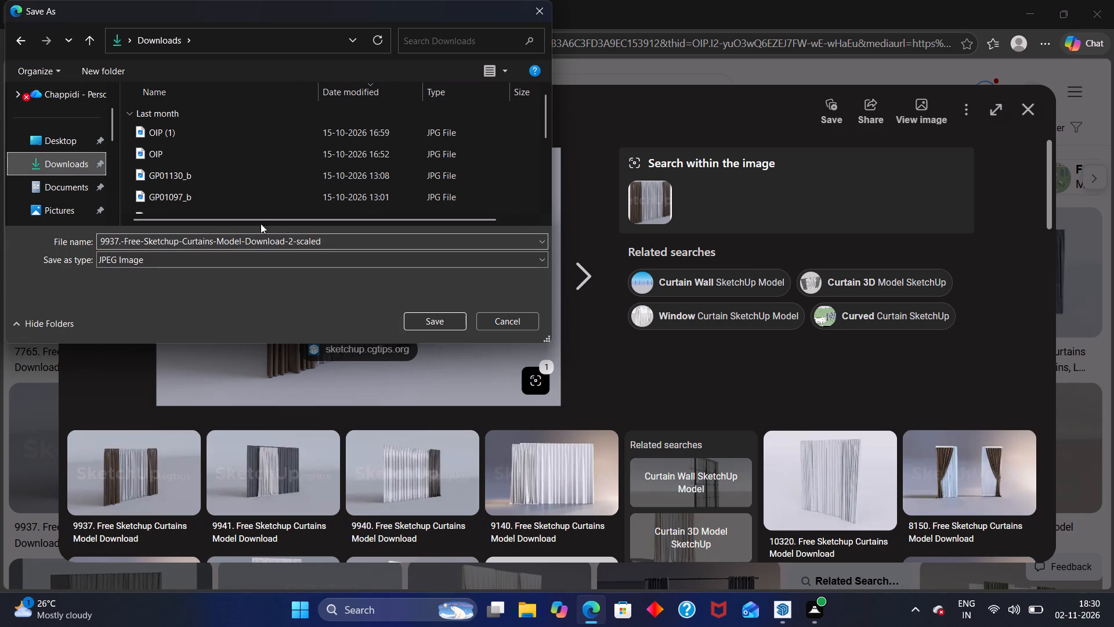
left_click(426, 324)
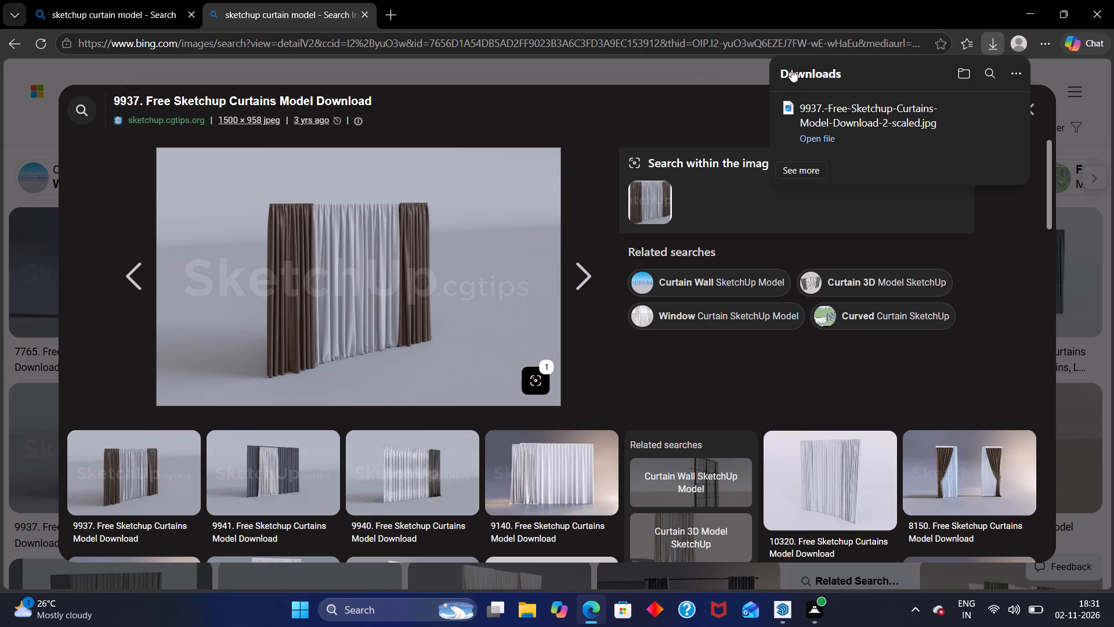
left_click(1050, 65)
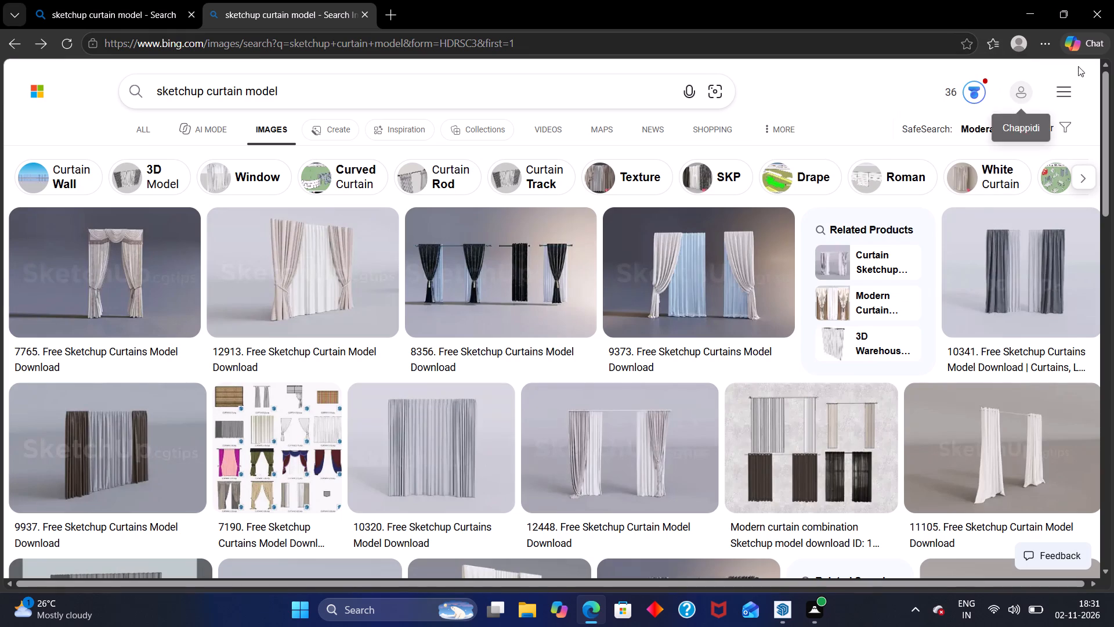
left_click(1095, 16)
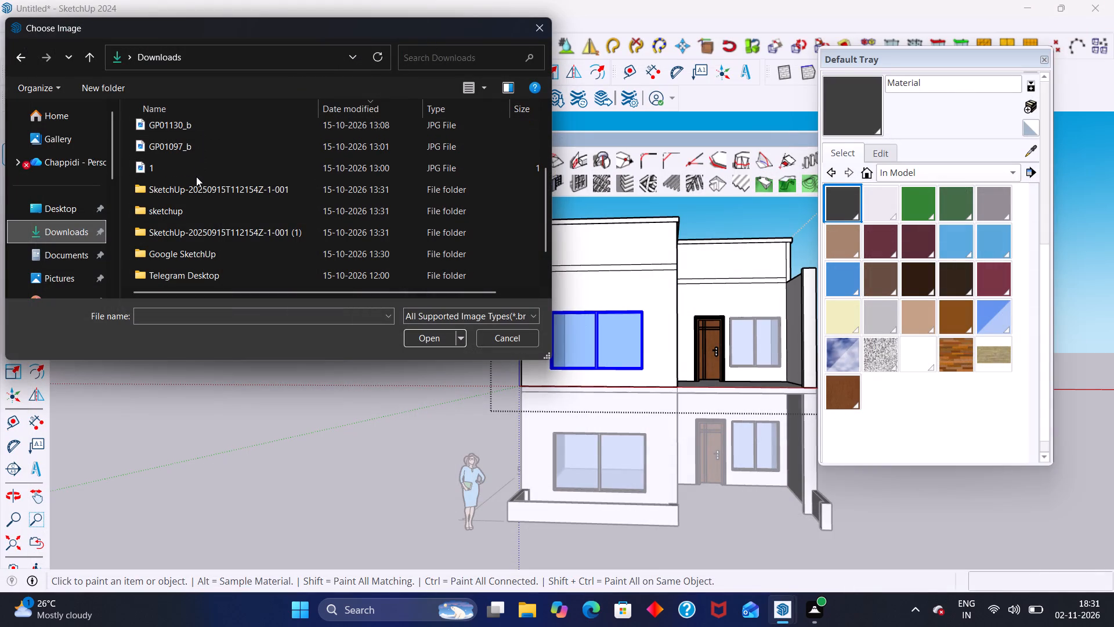
Reload the Downloads image list and create the new material using the 9937 Sketchup curtains JPEG as its texture image.
left_click(535, 19)
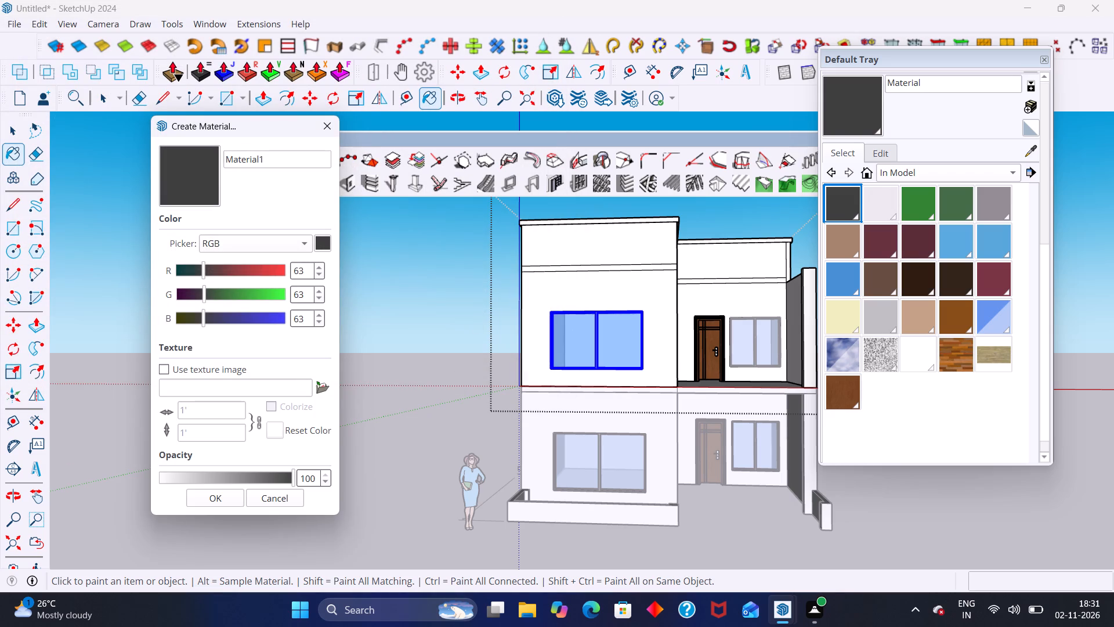
left_click(318, 391)
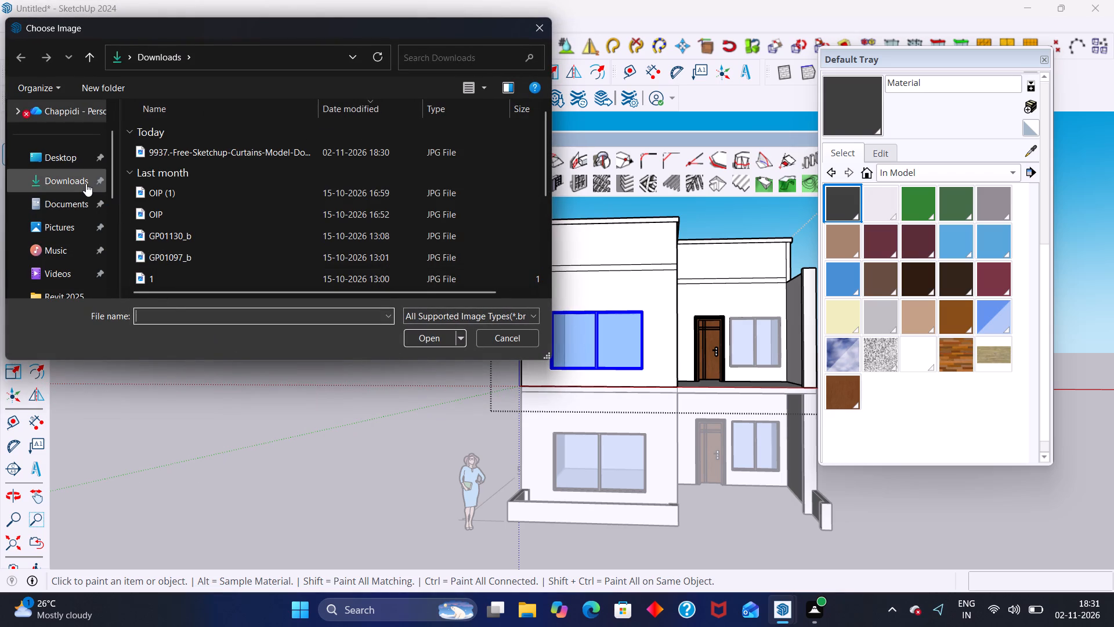
double_click(205, 154)
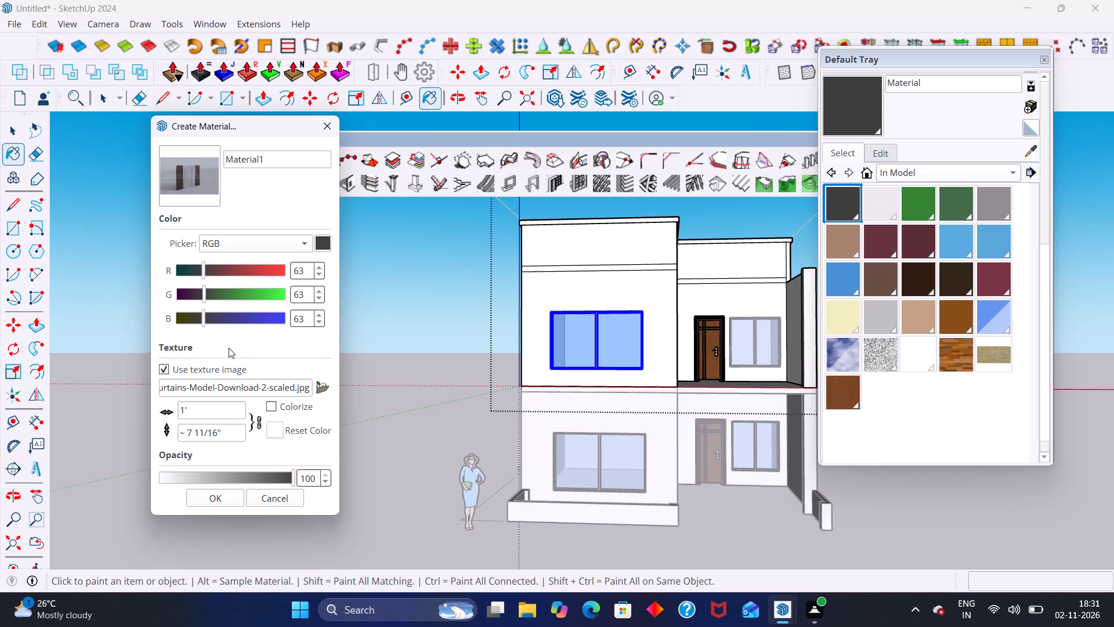
left_click(212, 498)
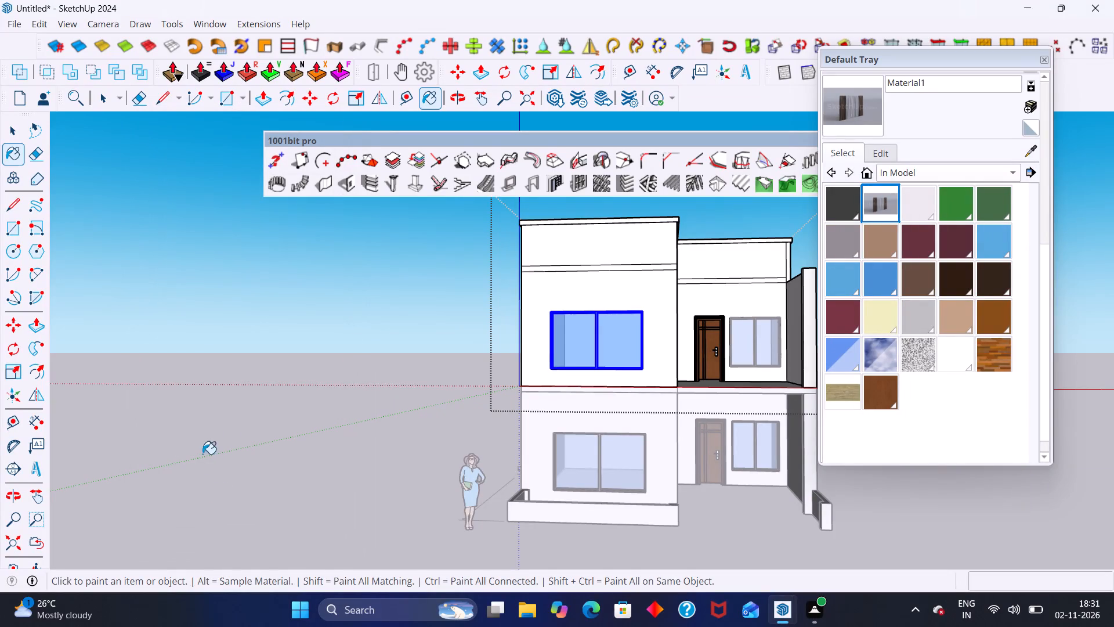
Try the new curtain material on the upper-floor front window, and paint the wall face around it.
left_click(871, 203)
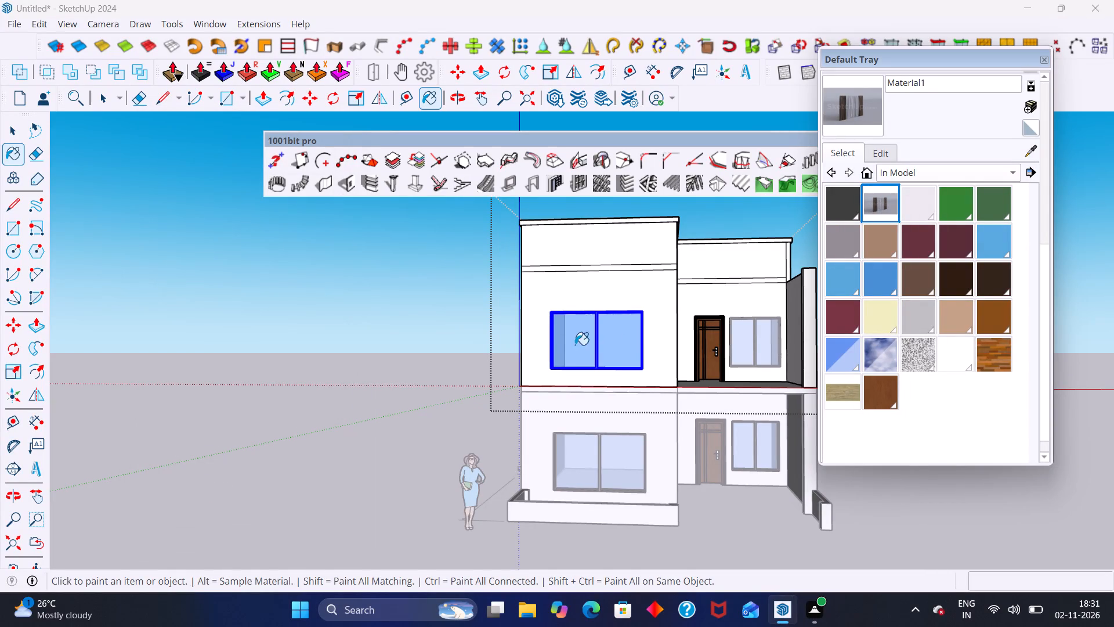
left_click(567, 352)
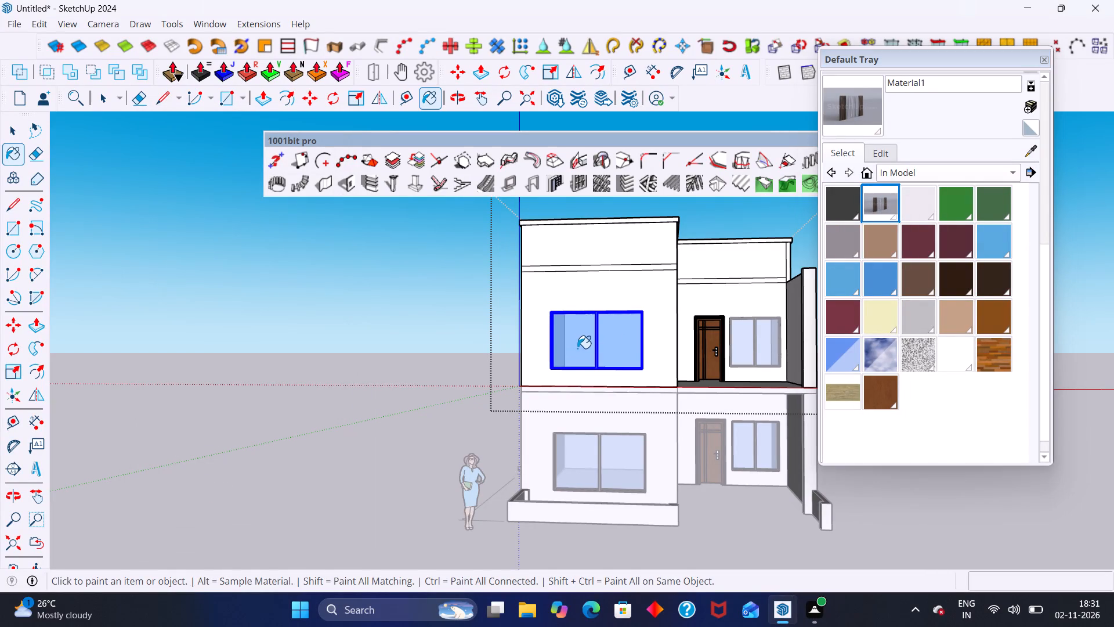
left_click(587, 348)
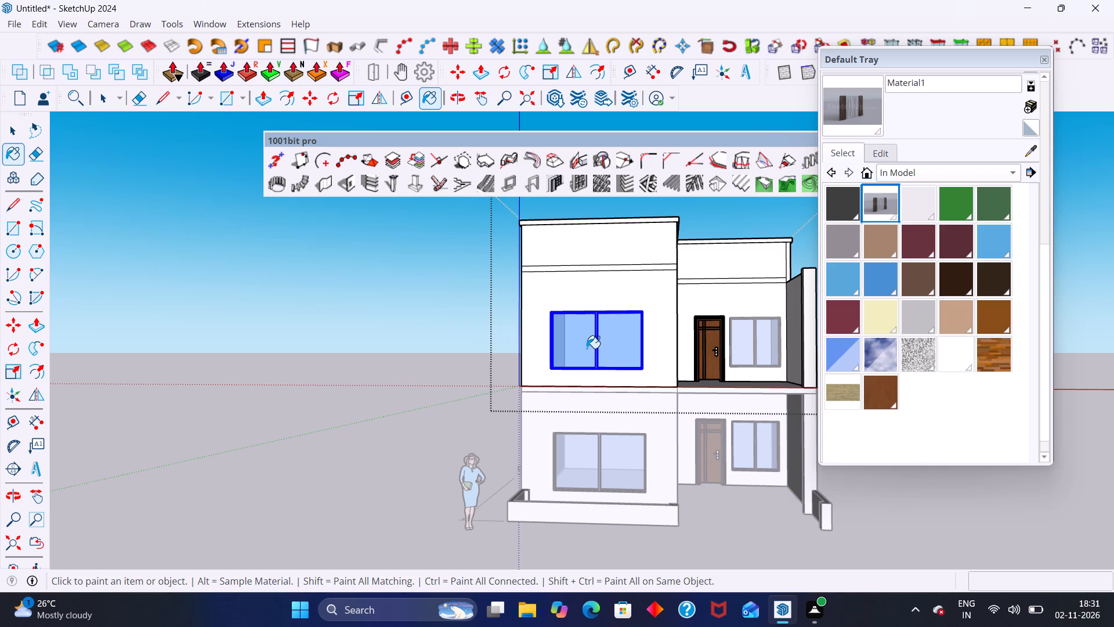
scroll(584, 348, "up", 2)
left_click(561, 272)
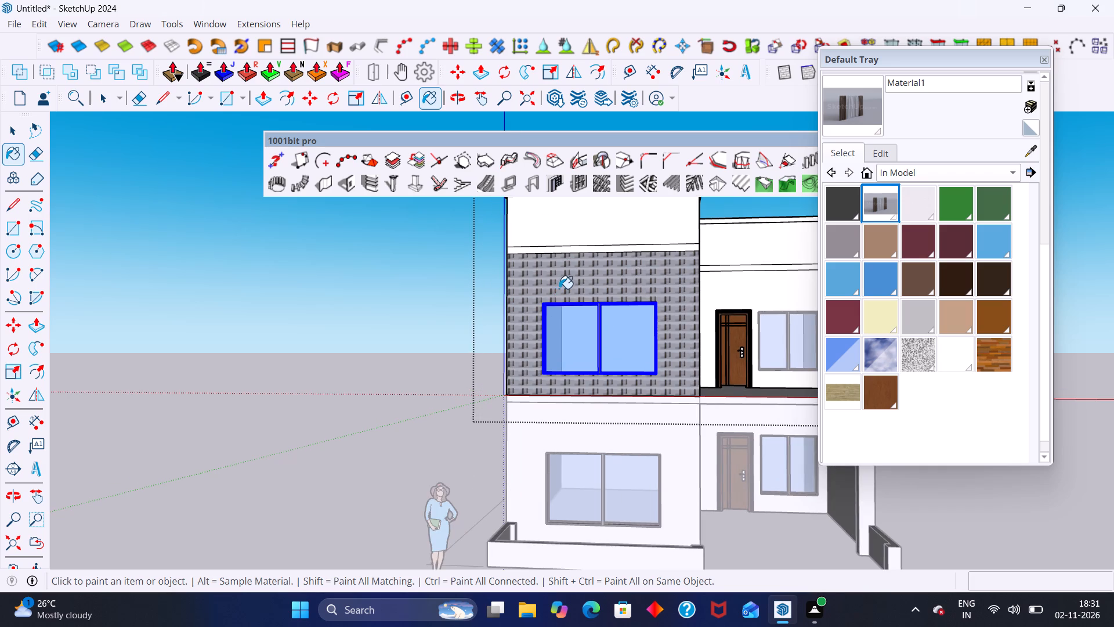
Examine how the curtain texture tiles on the upper-floor front wall and which options the wall face offers.
key("space")
scroll(554, 289, "up", 20)
scroll(554, 289, "up", 2)
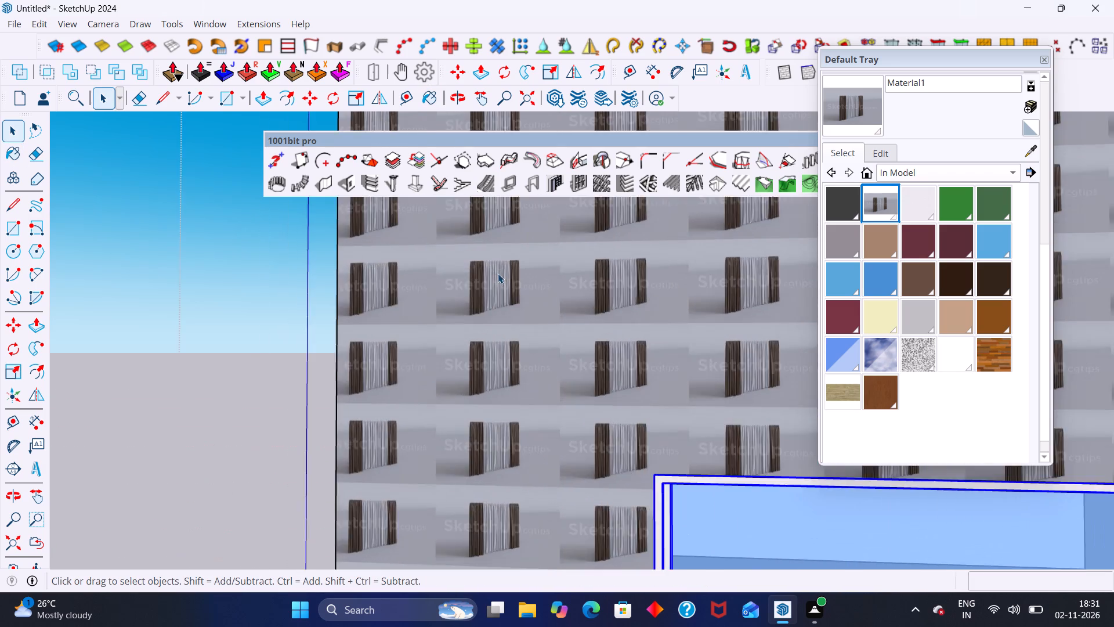
scroll(498, 273, "up", 4)
left_click(498, 273)
scroll(498, 273, "down", 1)
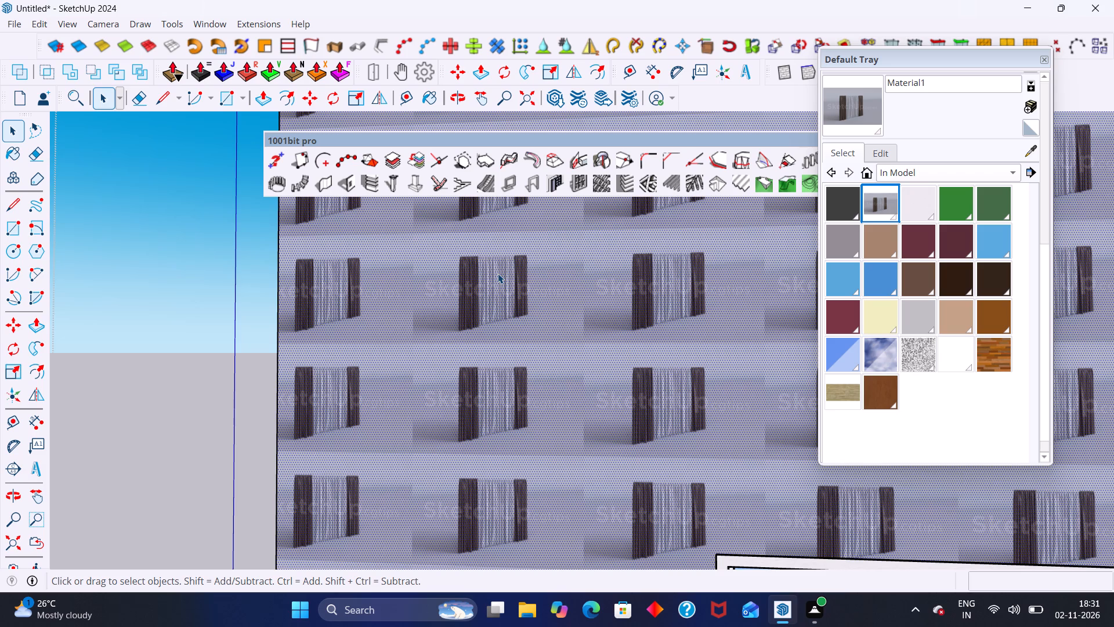
scroll(310, 251, "down", 10)
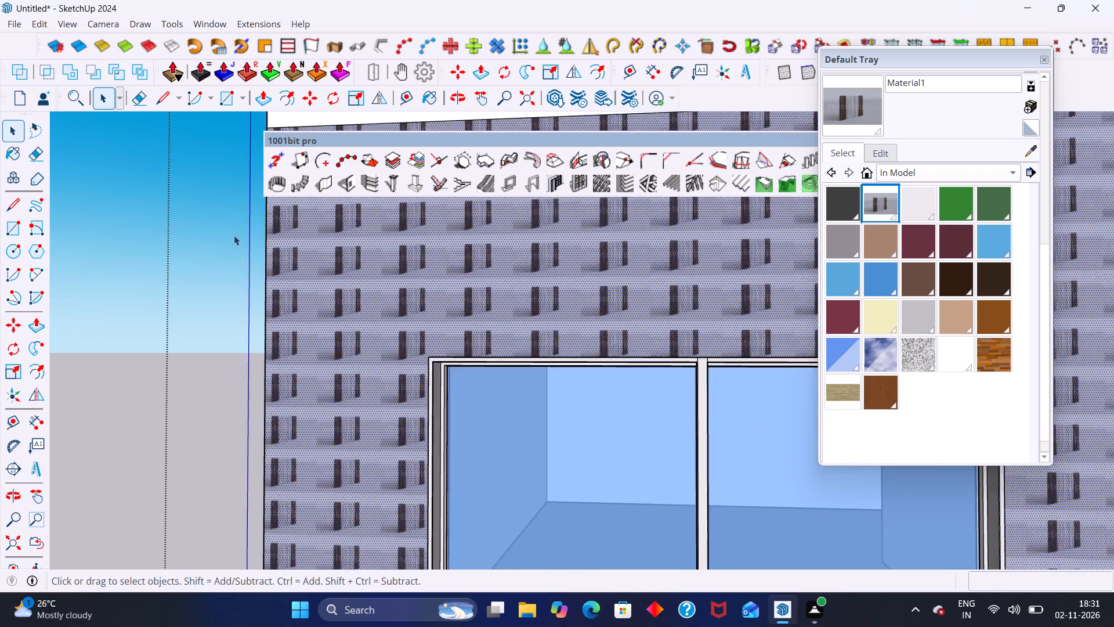
scroll(234, 235, "down", 4)
right_click(292, 241)
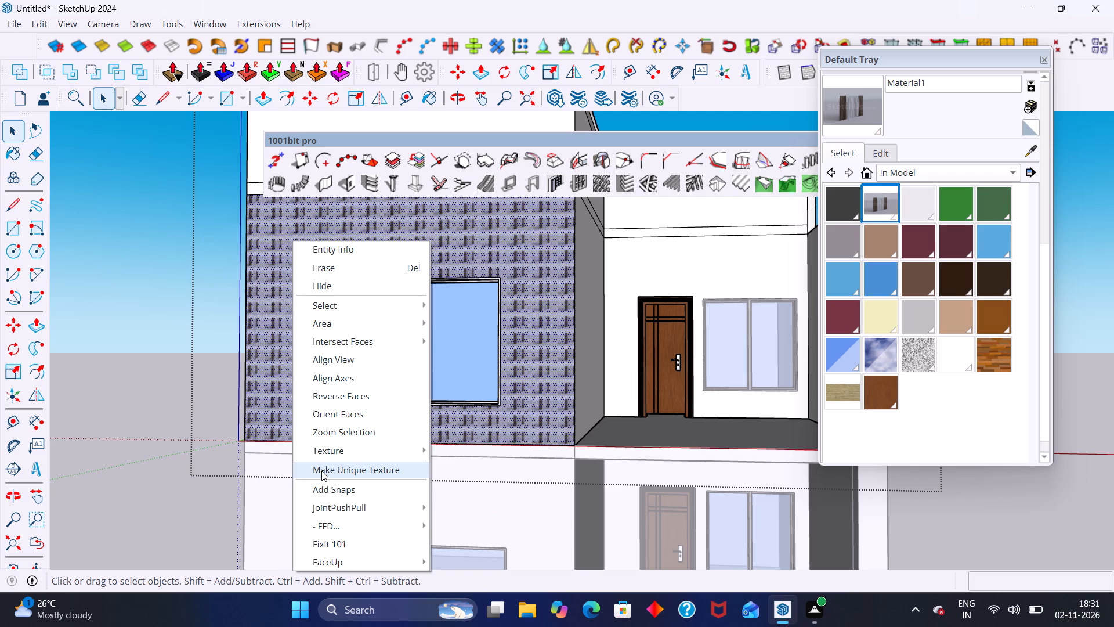
left_click(168, 358)
left_click(126, 278)
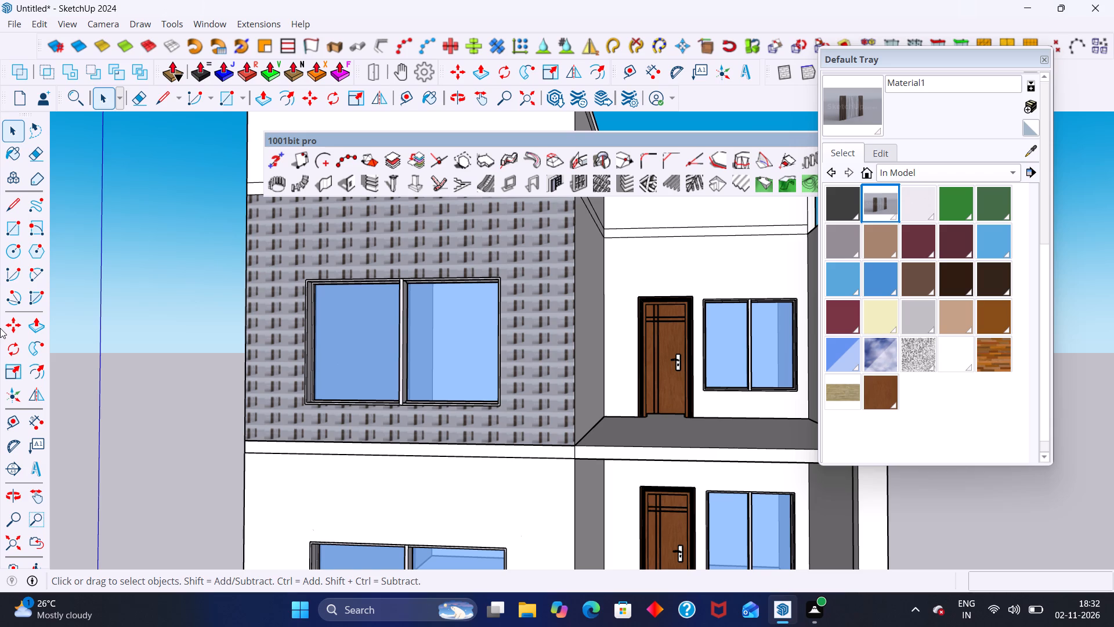
scroll(1, 338, "down", 3)
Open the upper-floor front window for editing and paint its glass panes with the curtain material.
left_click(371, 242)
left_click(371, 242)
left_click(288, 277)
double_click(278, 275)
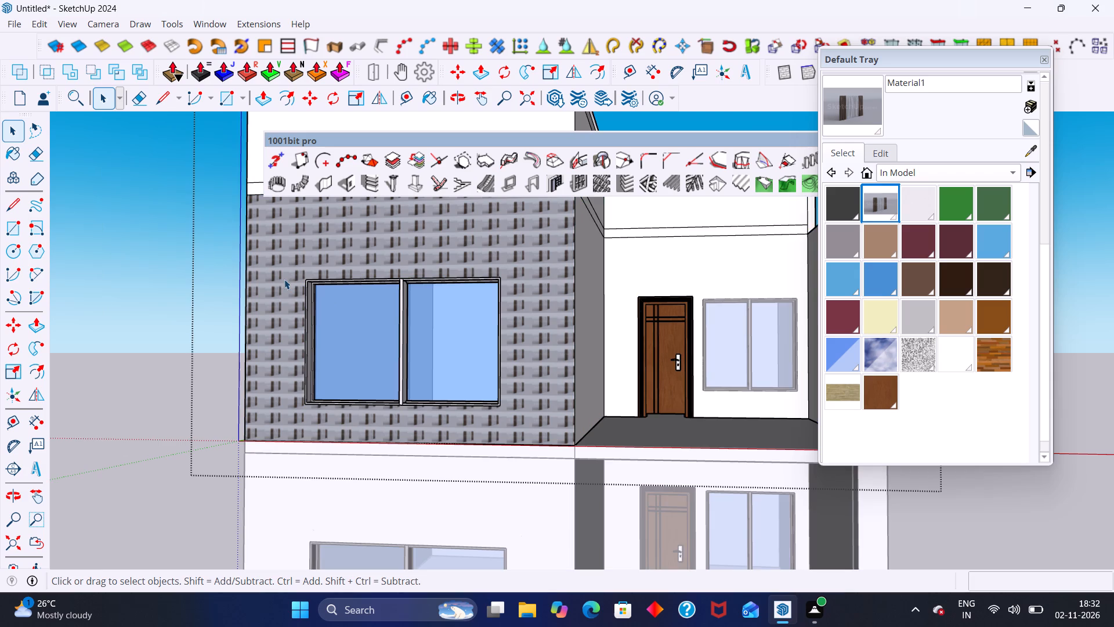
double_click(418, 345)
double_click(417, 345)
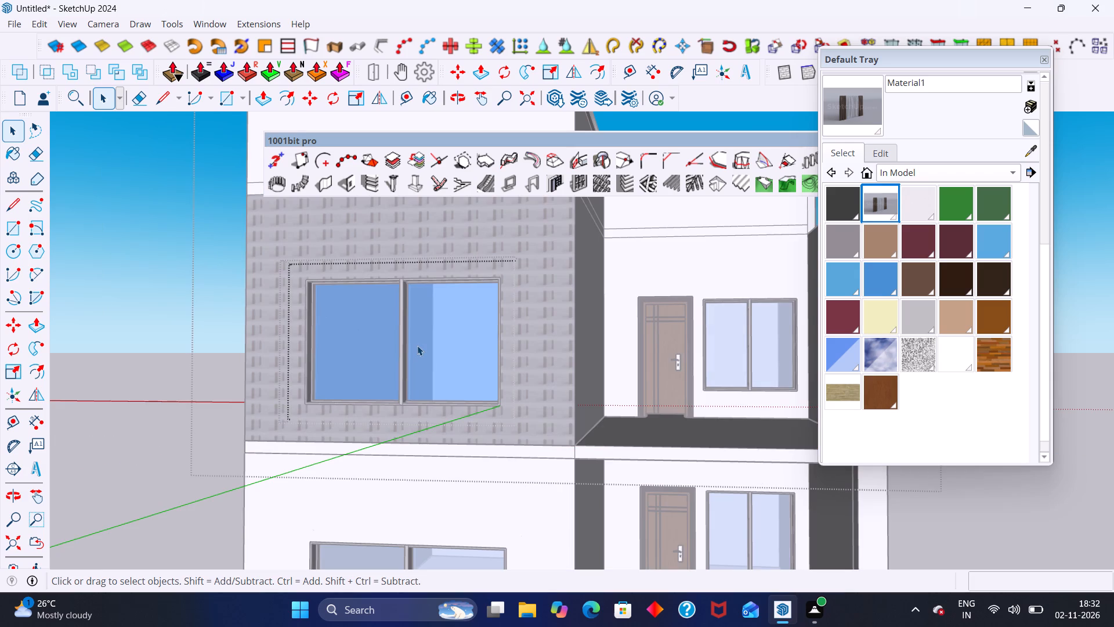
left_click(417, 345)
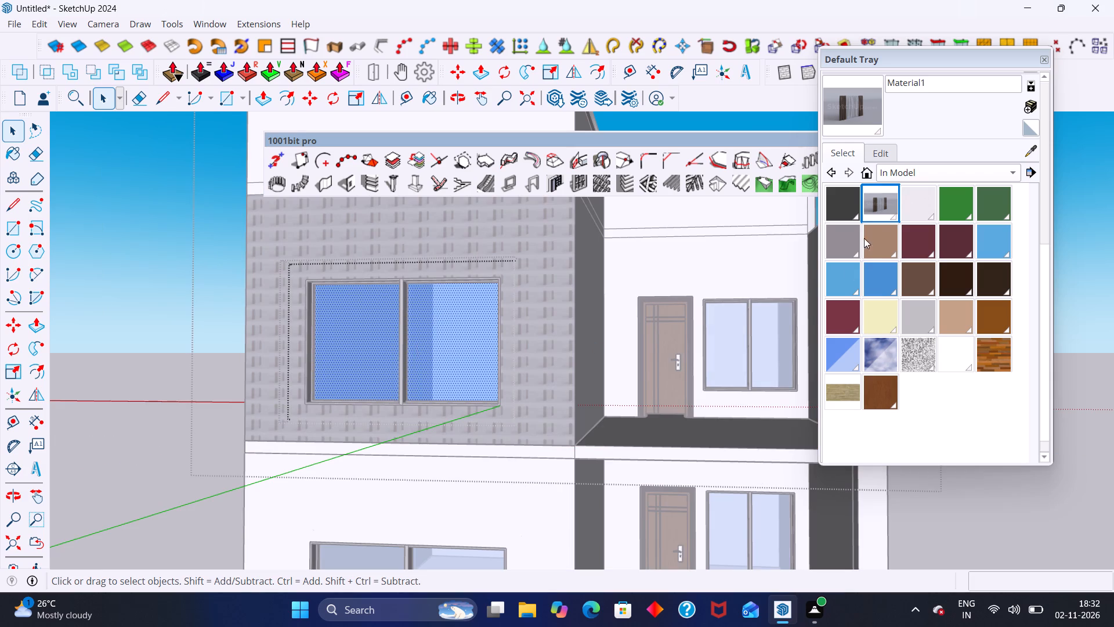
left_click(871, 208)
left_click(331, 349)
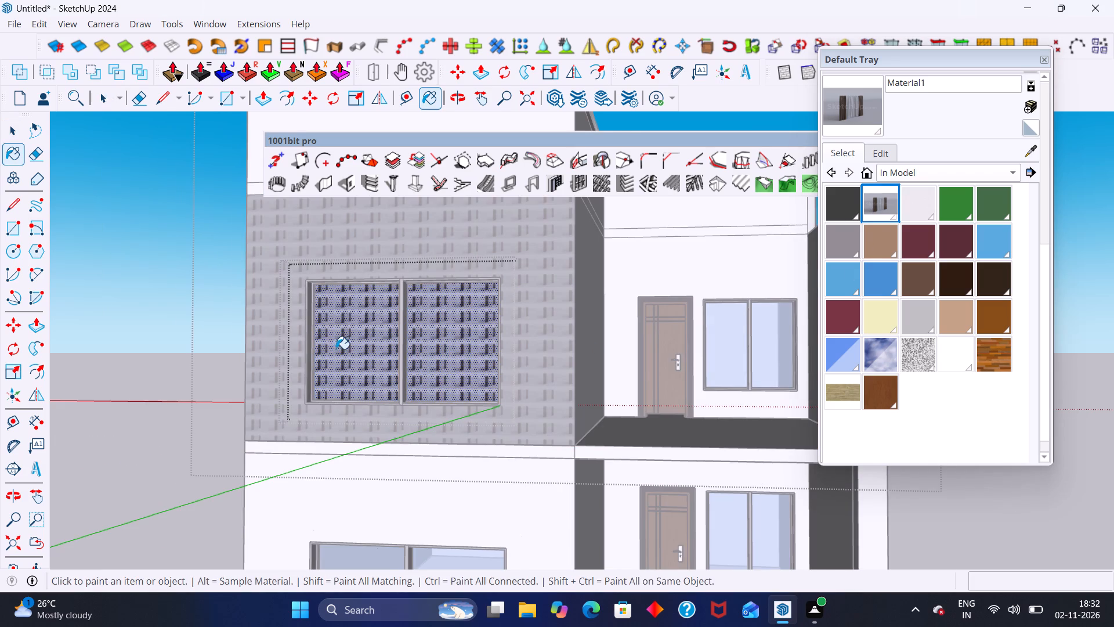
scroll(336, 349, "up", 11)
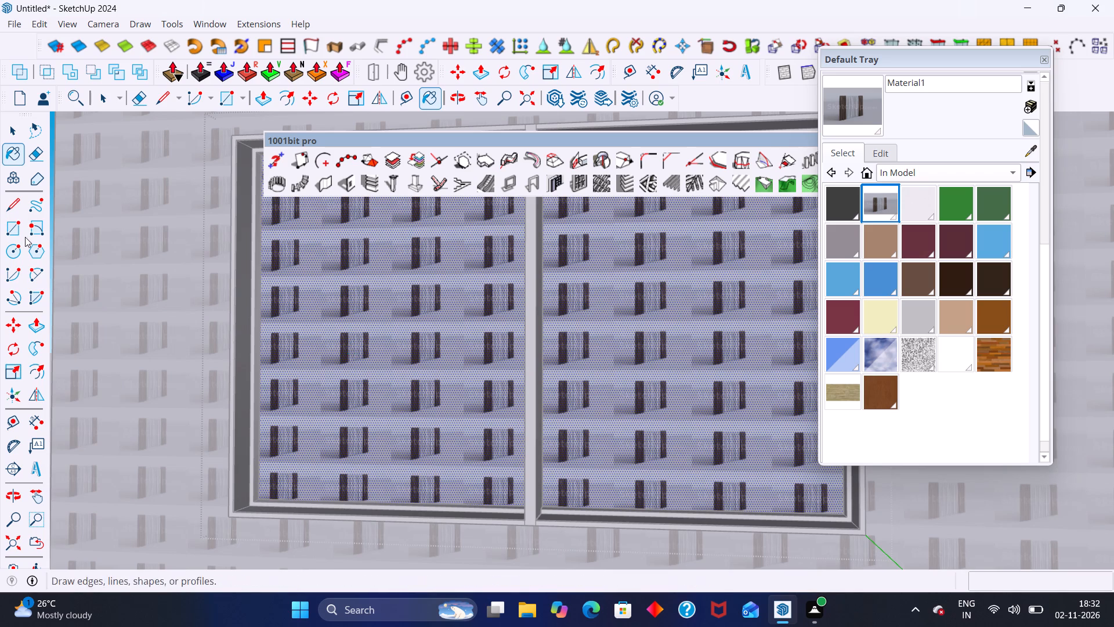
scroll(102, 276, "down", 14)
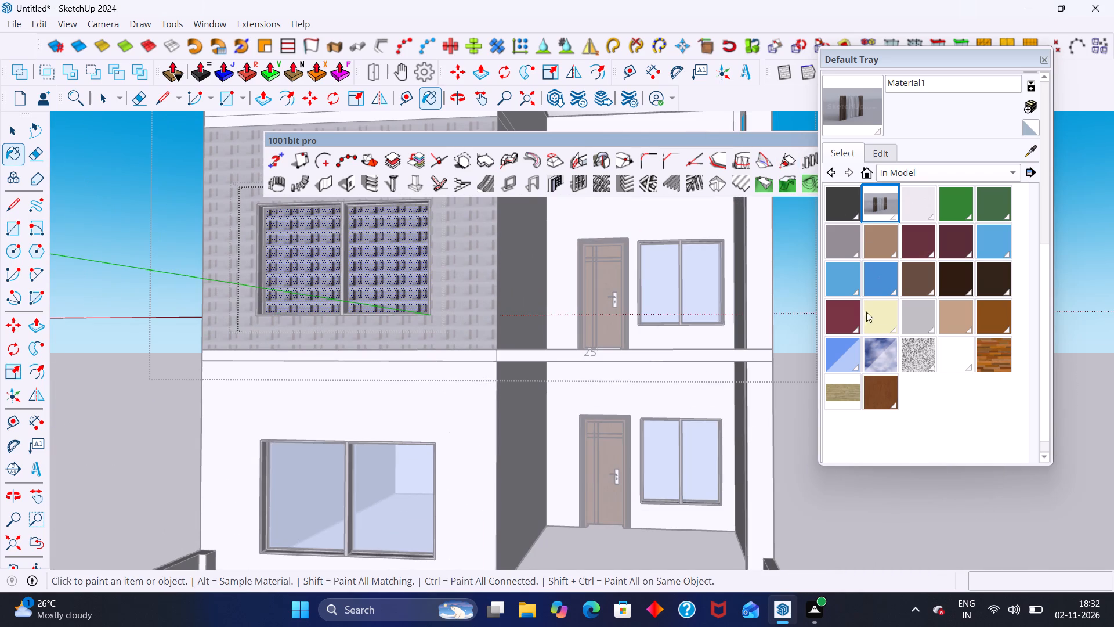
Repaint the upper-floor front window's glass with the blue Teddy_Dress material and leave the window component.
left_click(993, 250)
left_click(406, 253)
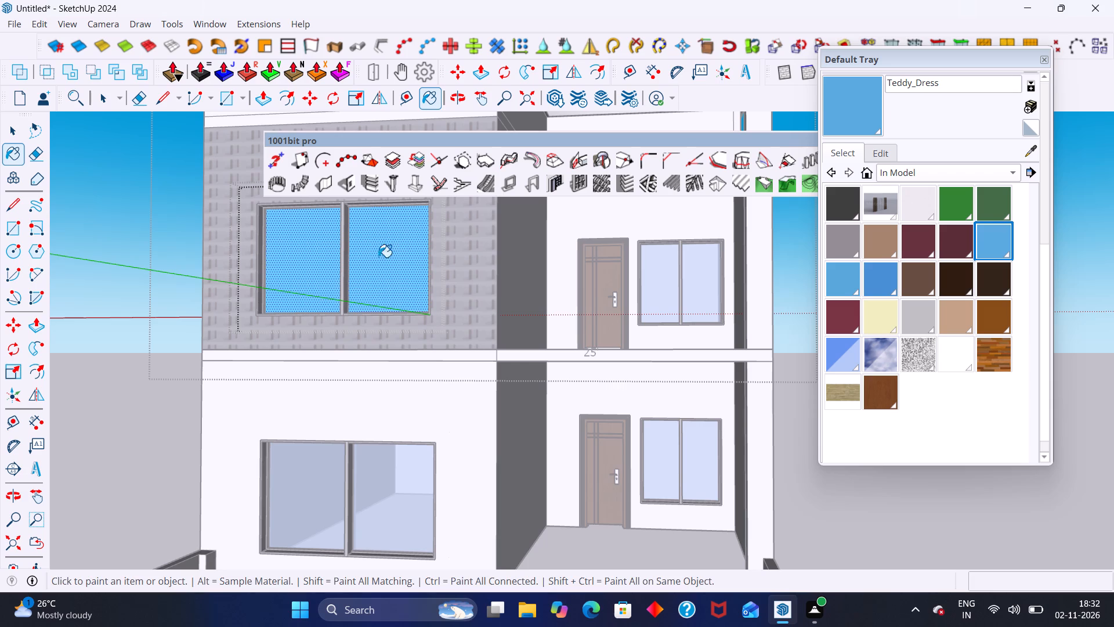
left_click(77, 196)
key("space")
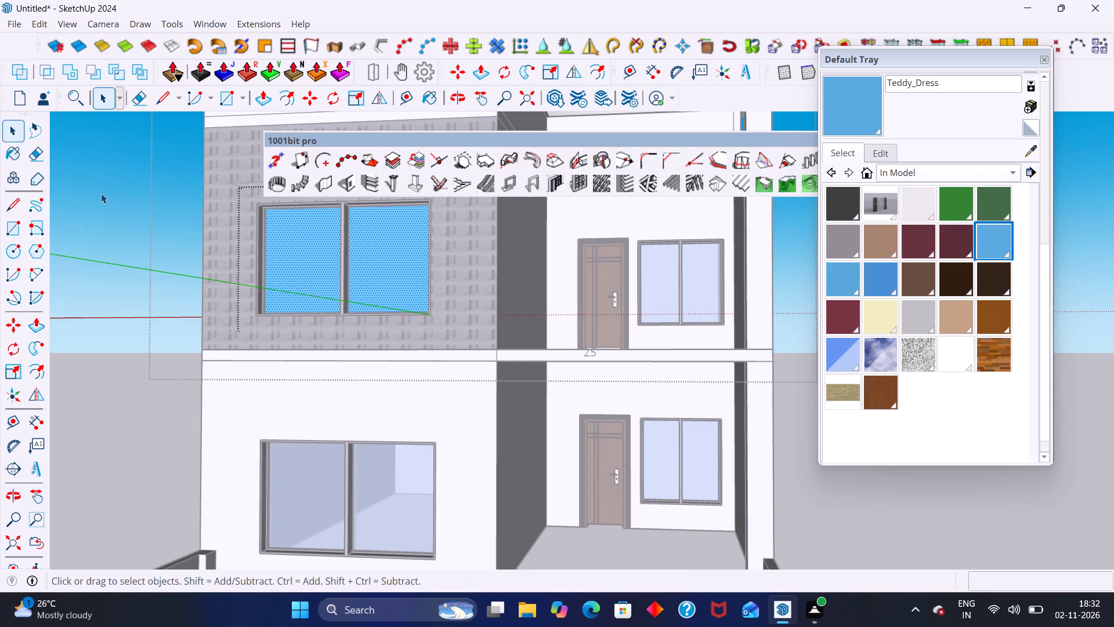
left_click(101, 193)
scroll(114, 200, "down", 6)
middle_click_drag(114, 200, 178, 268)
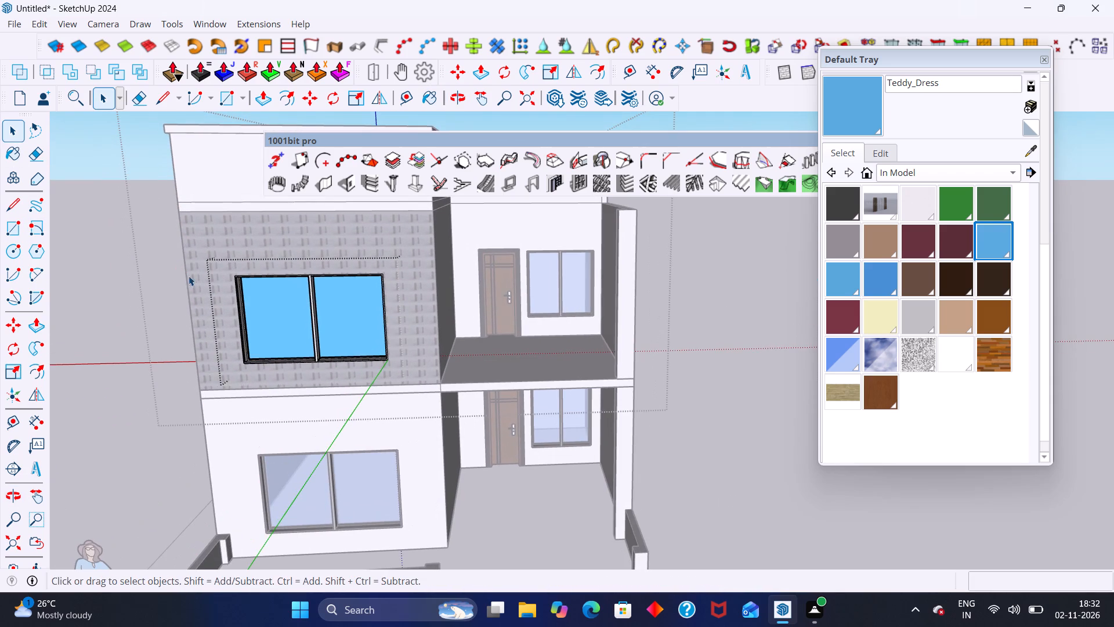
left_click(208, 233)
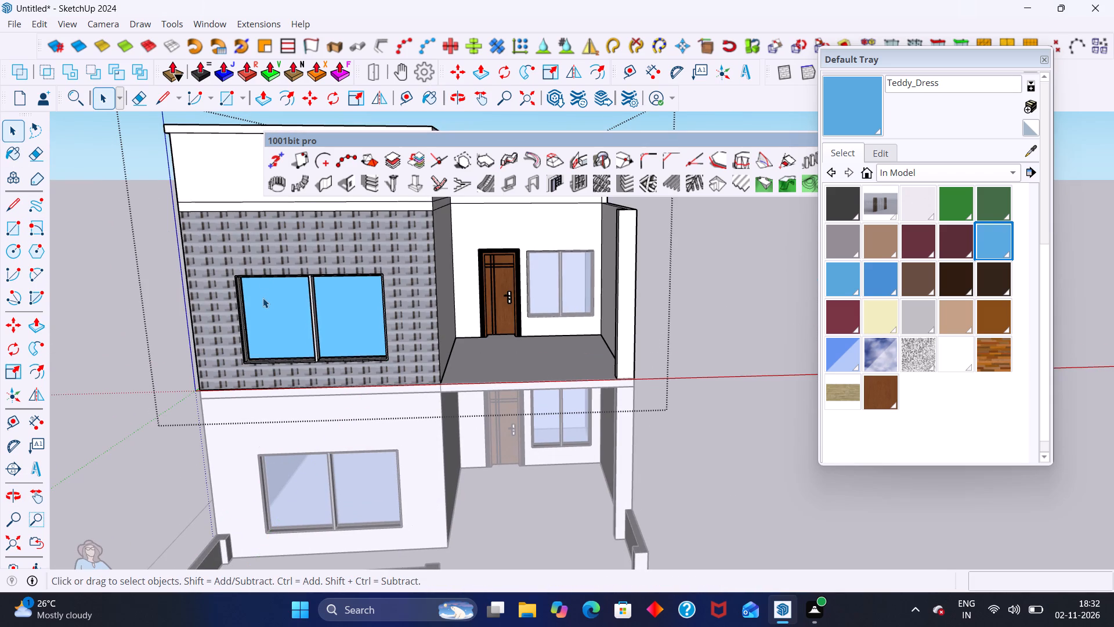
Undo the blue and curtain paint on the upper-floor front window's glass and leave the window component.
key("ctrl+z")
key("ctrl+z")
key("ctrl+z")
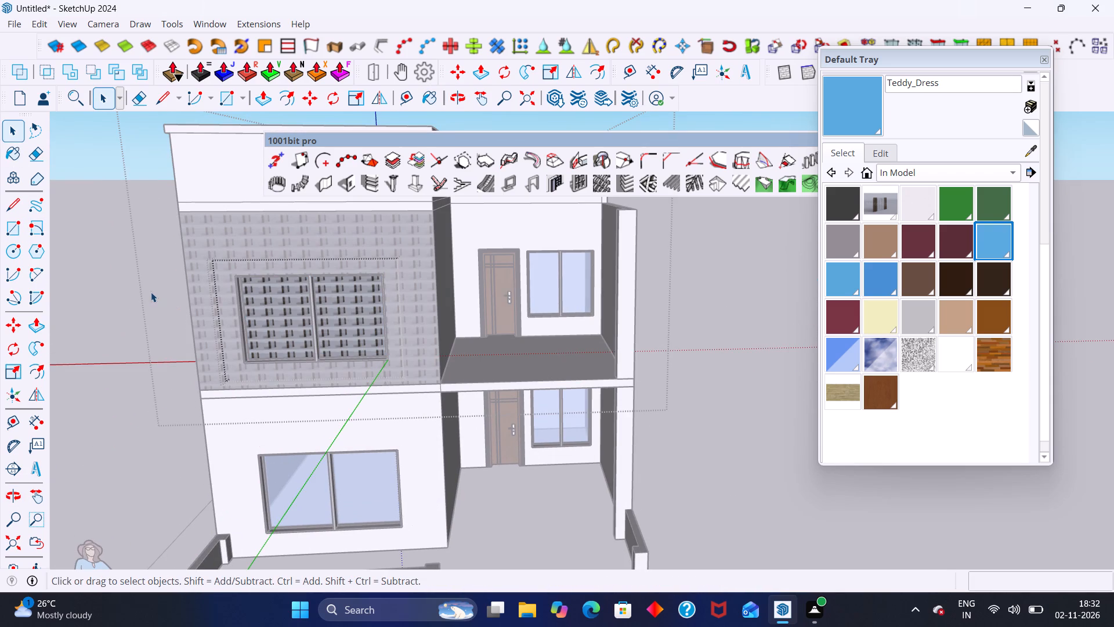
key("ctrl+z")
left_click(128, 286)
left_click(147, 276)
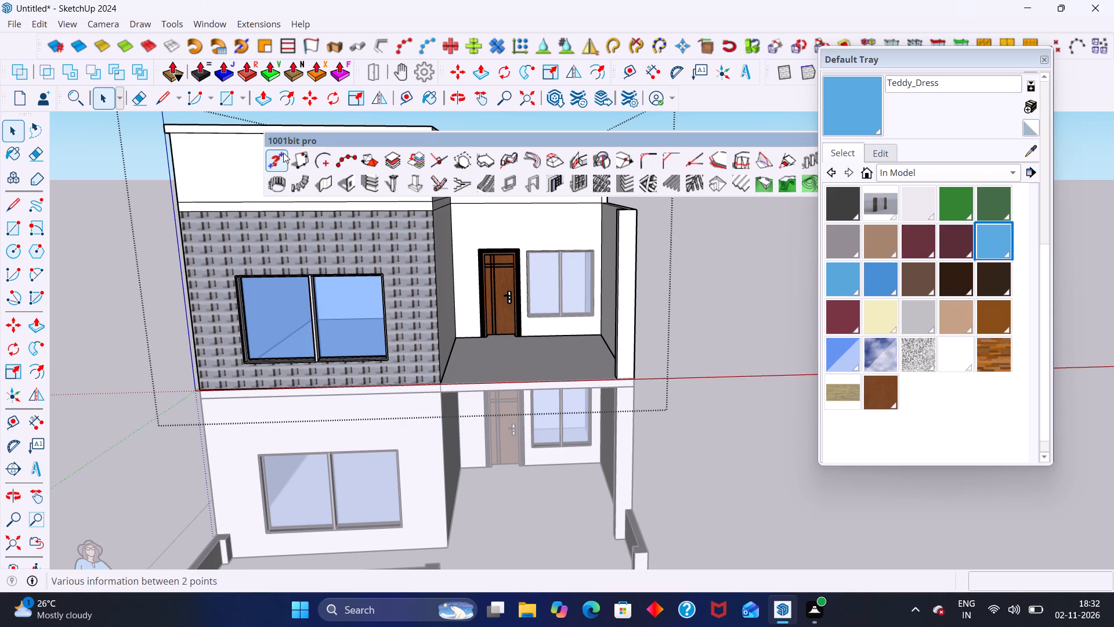
Close the floating 1001bit pro tool palette that covers the model.
left_click_drag(423, 138, 341, 135)
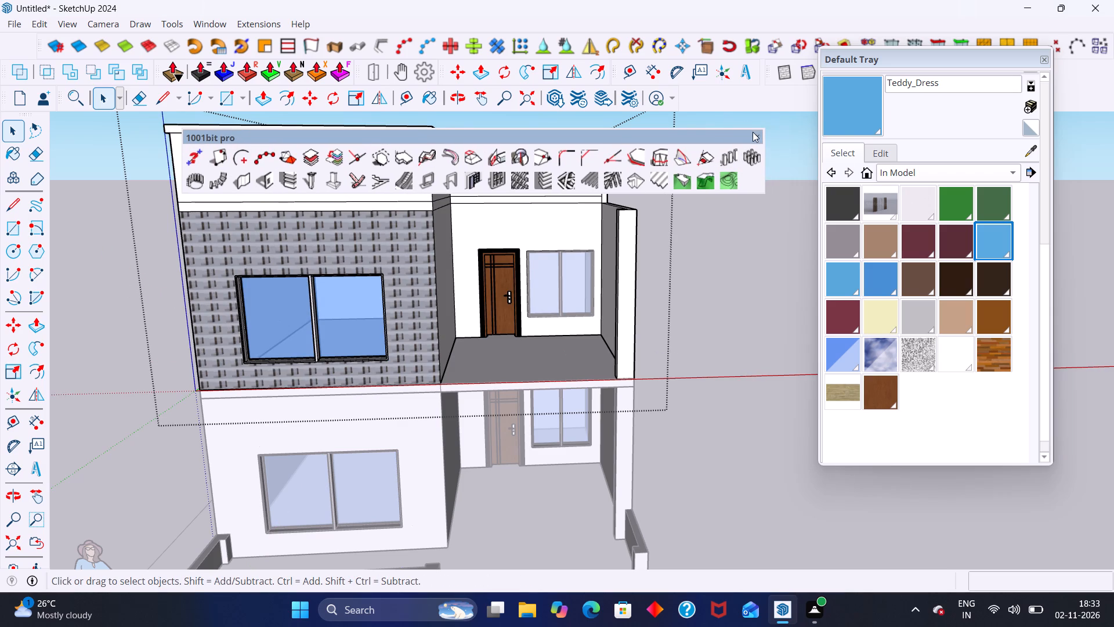
left_click(757, 134)
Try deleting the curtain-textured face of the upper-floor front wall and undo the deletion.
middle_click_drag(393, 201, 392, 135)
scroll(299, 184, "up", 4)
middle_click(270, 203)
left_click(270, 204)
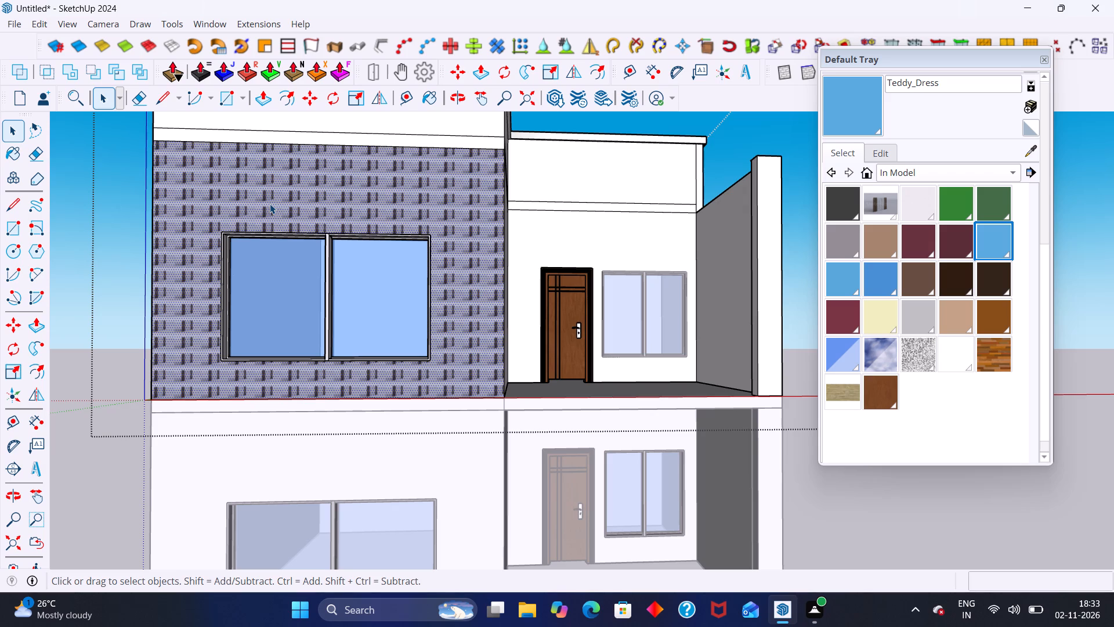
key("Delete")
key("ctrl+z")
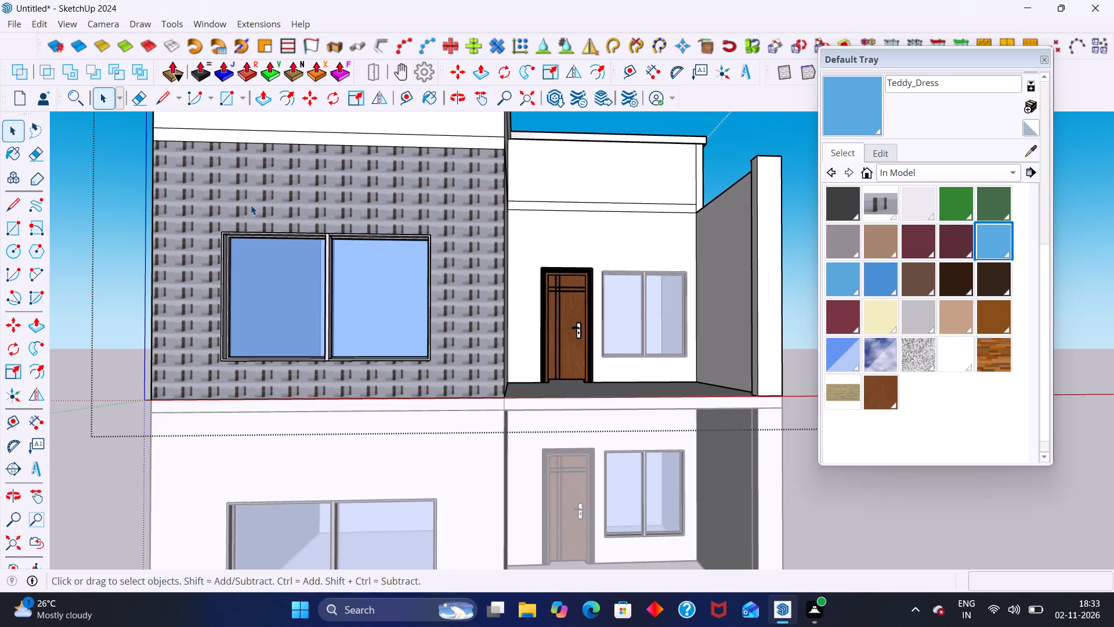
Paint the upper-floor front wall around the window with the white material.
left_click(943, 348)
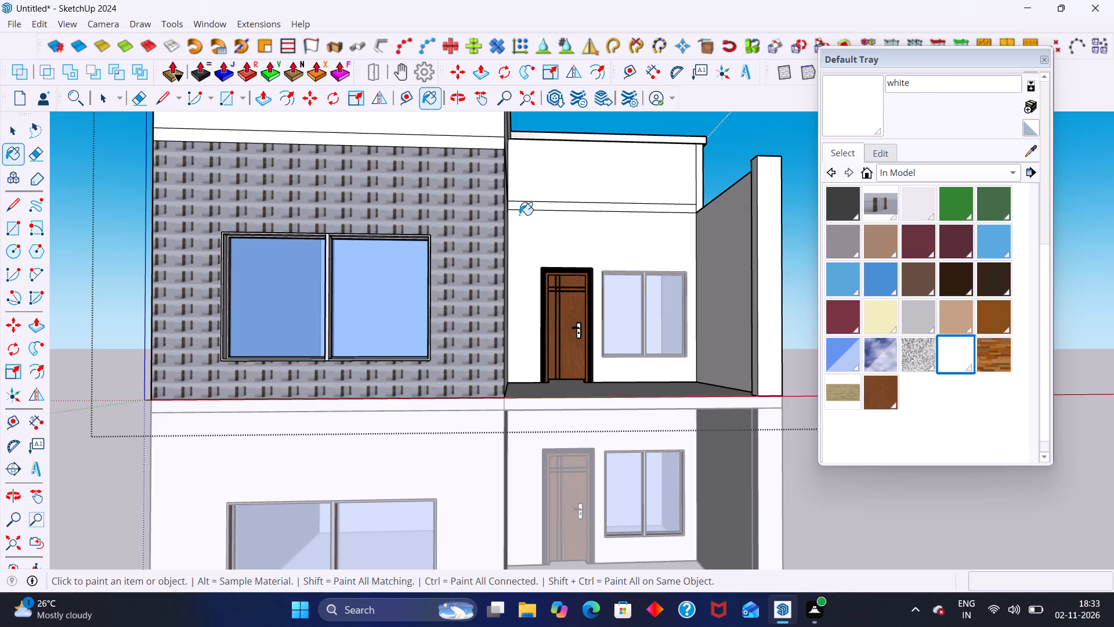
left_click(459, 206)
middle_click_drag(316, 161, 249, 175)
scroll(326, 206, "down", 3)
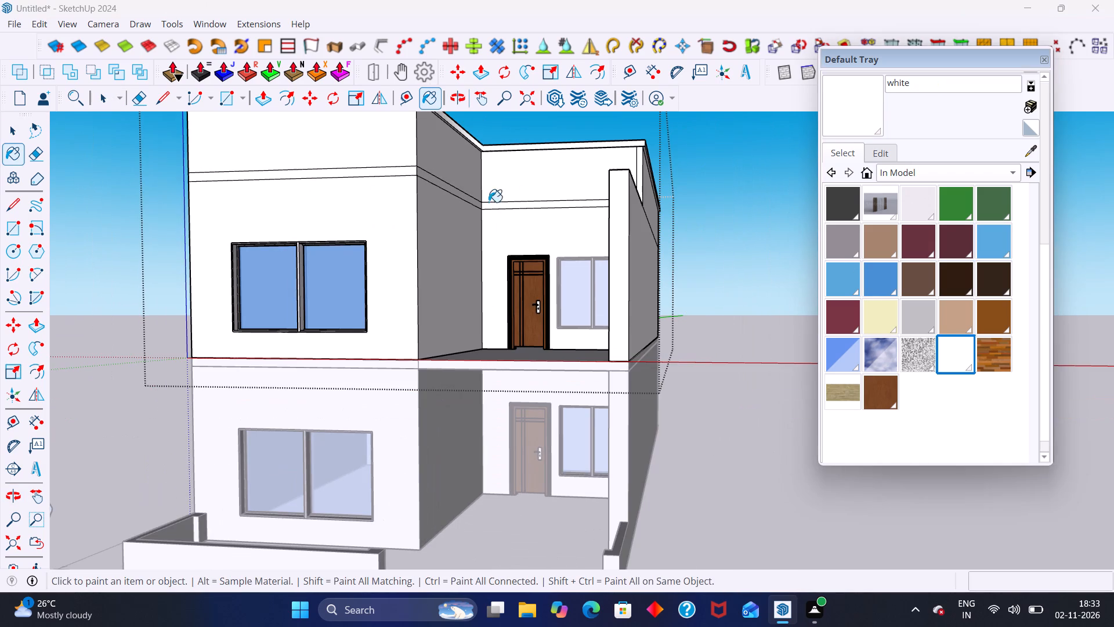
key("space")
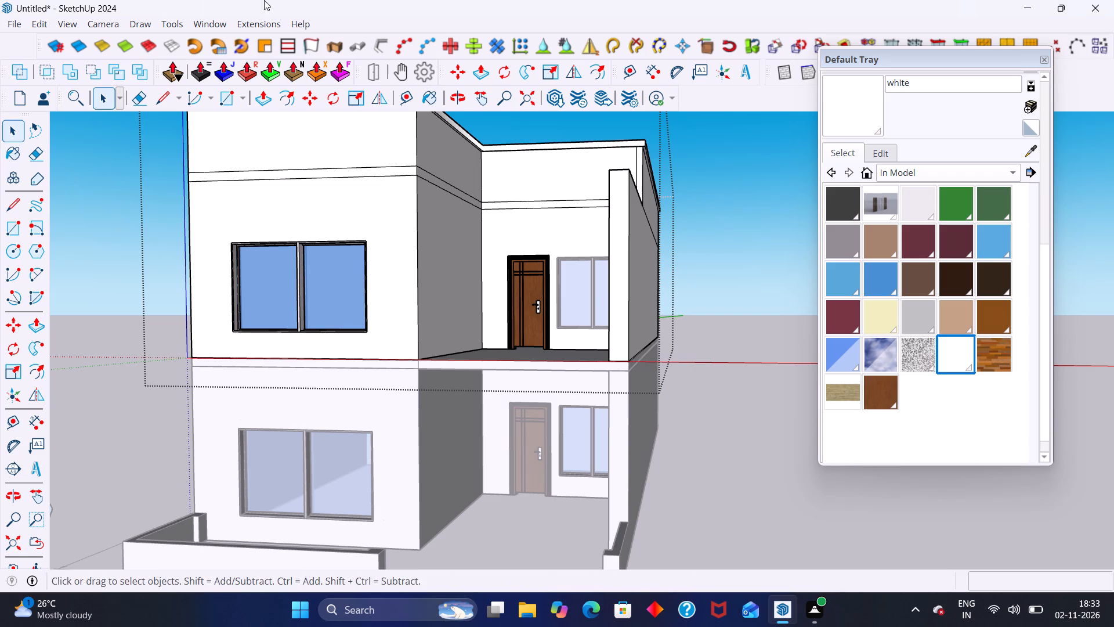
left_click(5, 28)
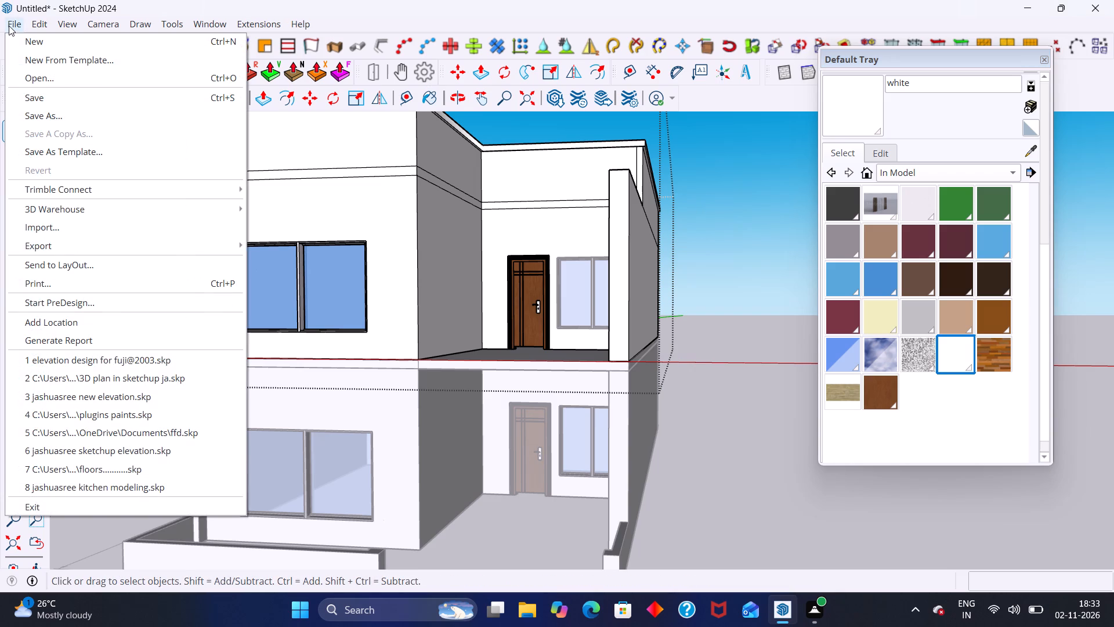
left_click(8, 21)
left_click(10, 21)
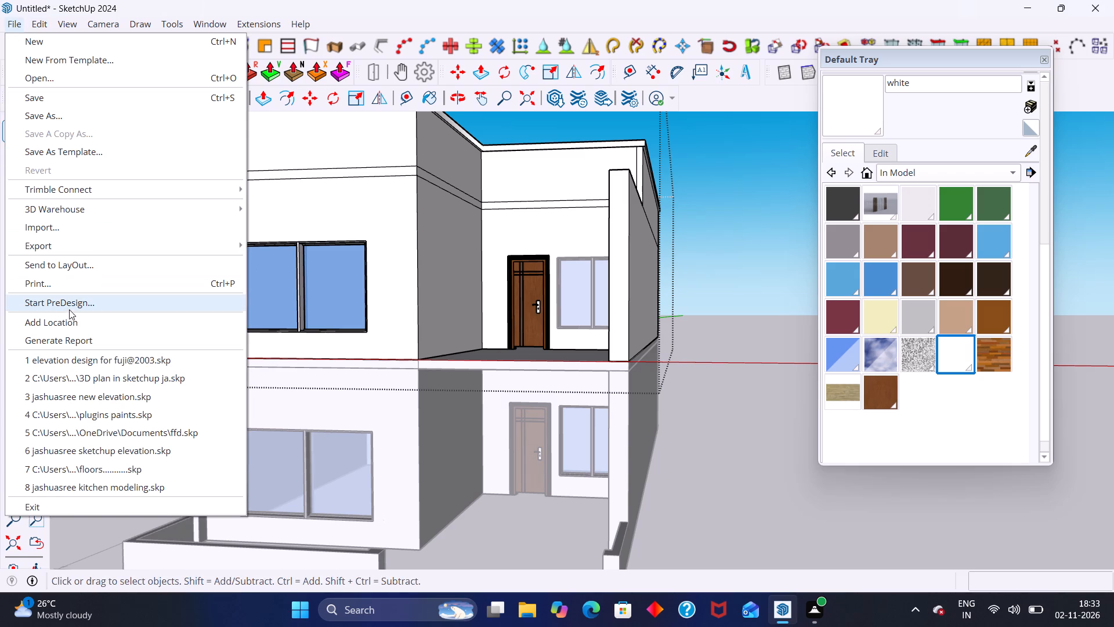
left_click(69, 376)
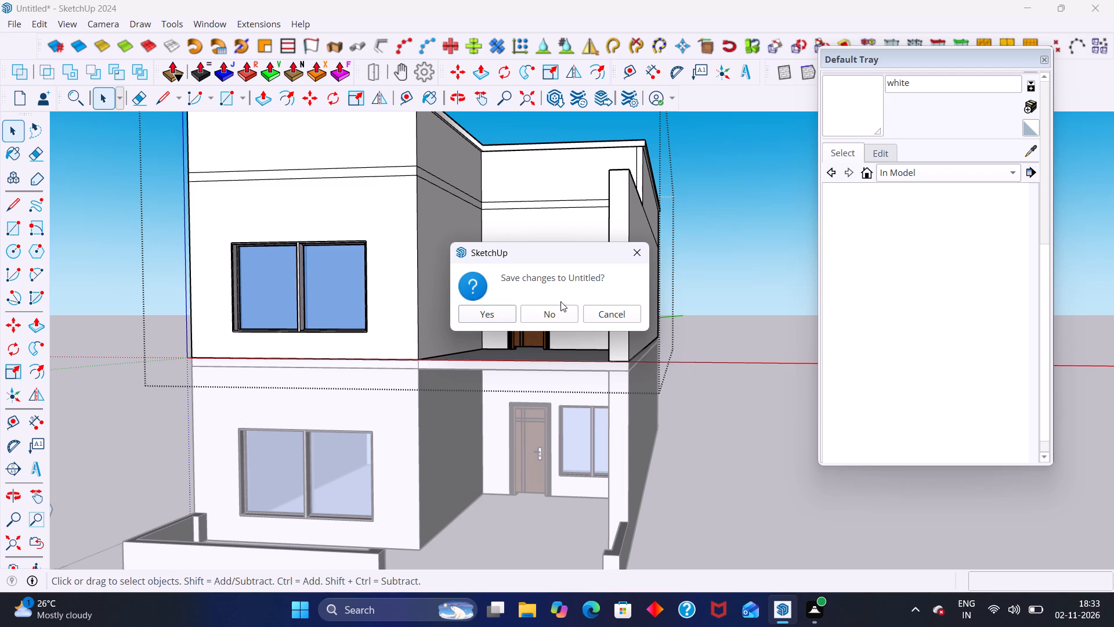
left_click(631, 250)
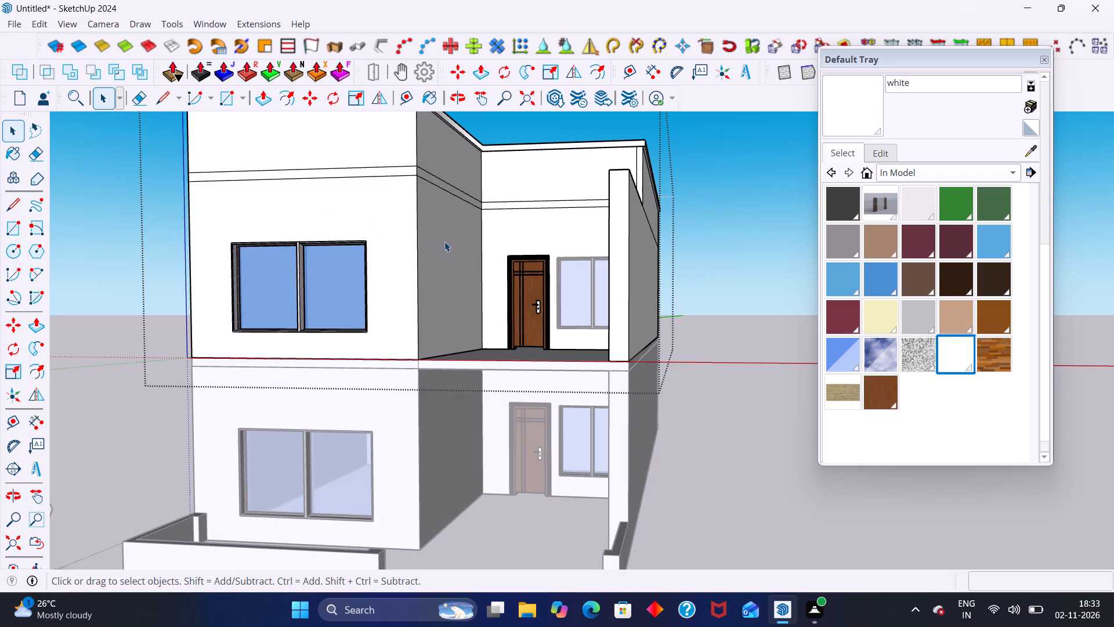
Leave the upper-floor group and examine the whole house front from several angles.
scroll(409, 267, "down", 2)
middle_click_drag(209, 275, 244, 266)
left_click(83, 261)
scroll(83, 261, "down", 3)
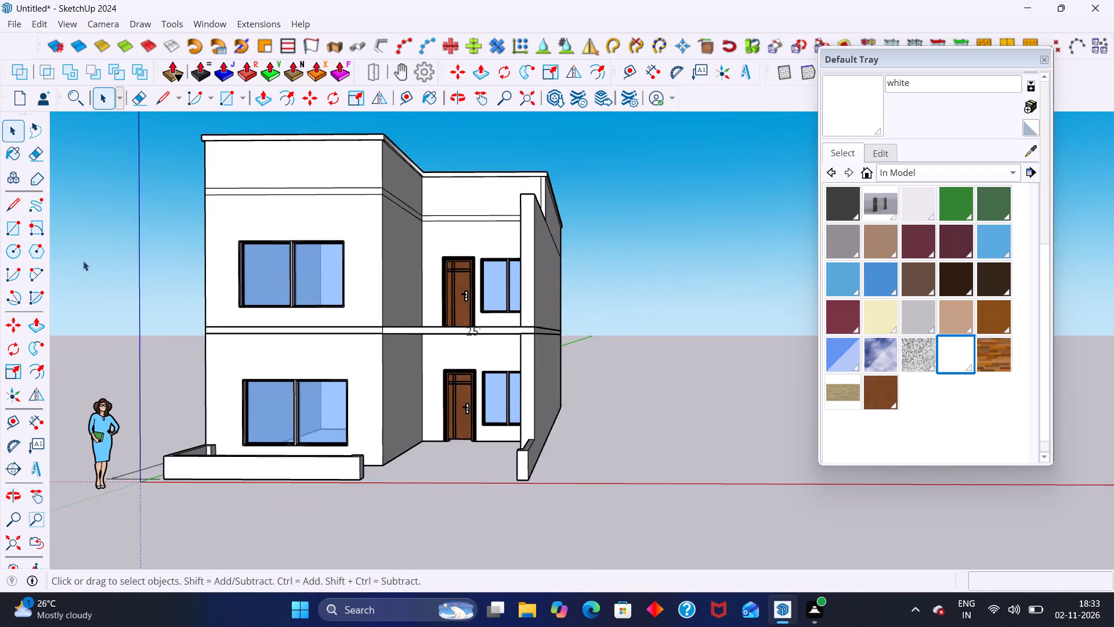
middle_click_drag(83, 261, 193, 271)
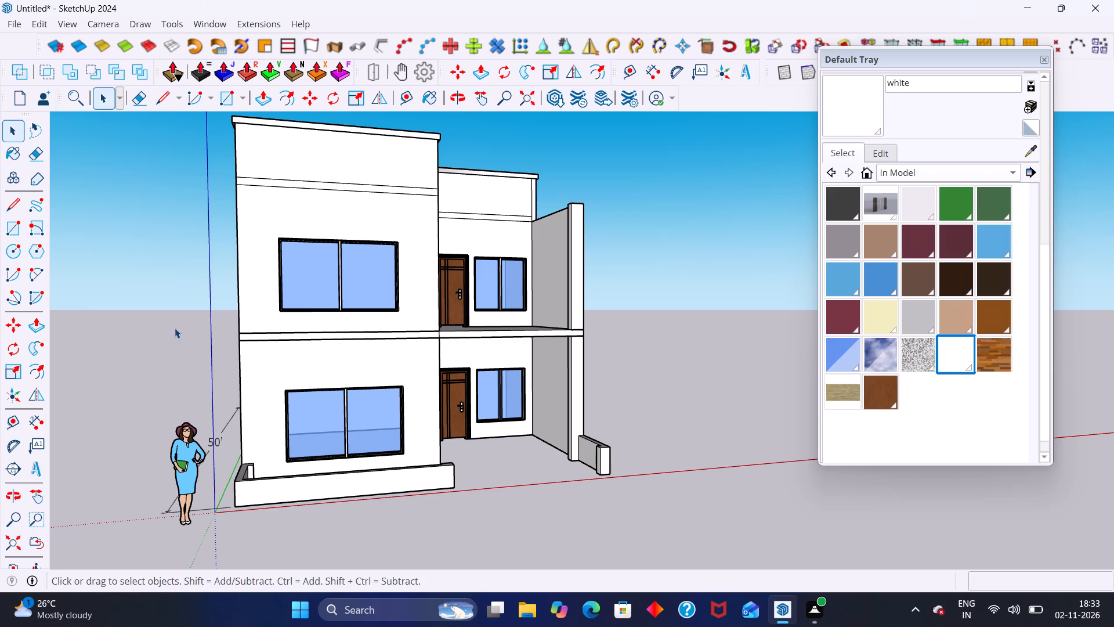
middle_click_drag(298, 334, 192, 332)
scroll(193, 342, "up", 3)
middle_click_drag(216, 329, 300, 311)
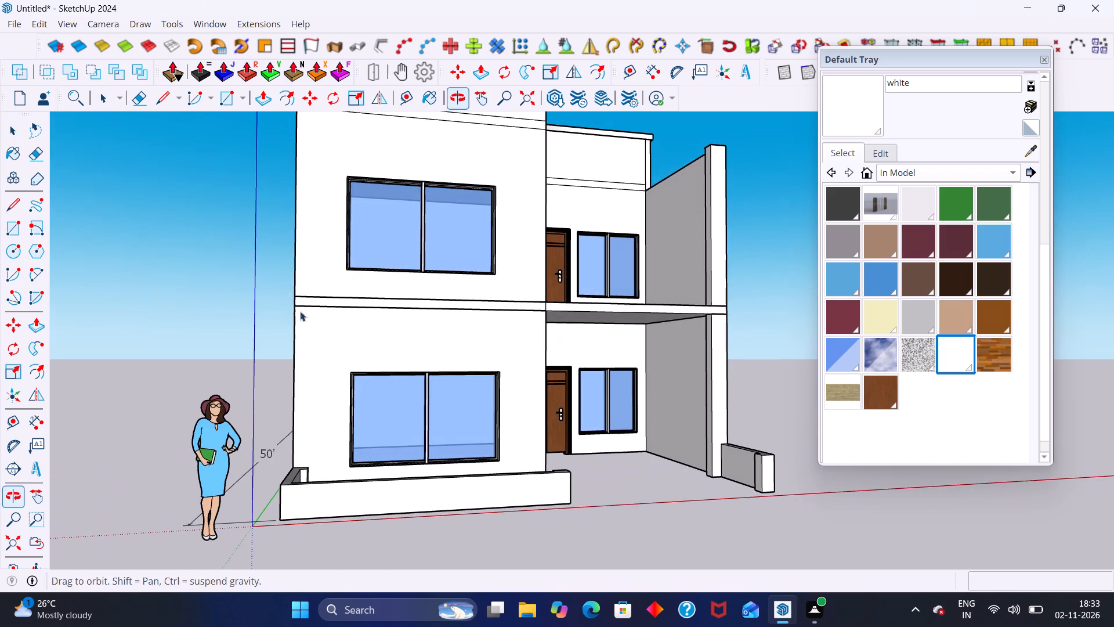
middle_click_drag(300, 311, 297, 311)
scroll(190, 289, "down", 6)
middle_click_drag(204, 318, 245, 321)
middle_click_drag(312, 295, 301, 350)
scroll(263, 307, "up", 2)
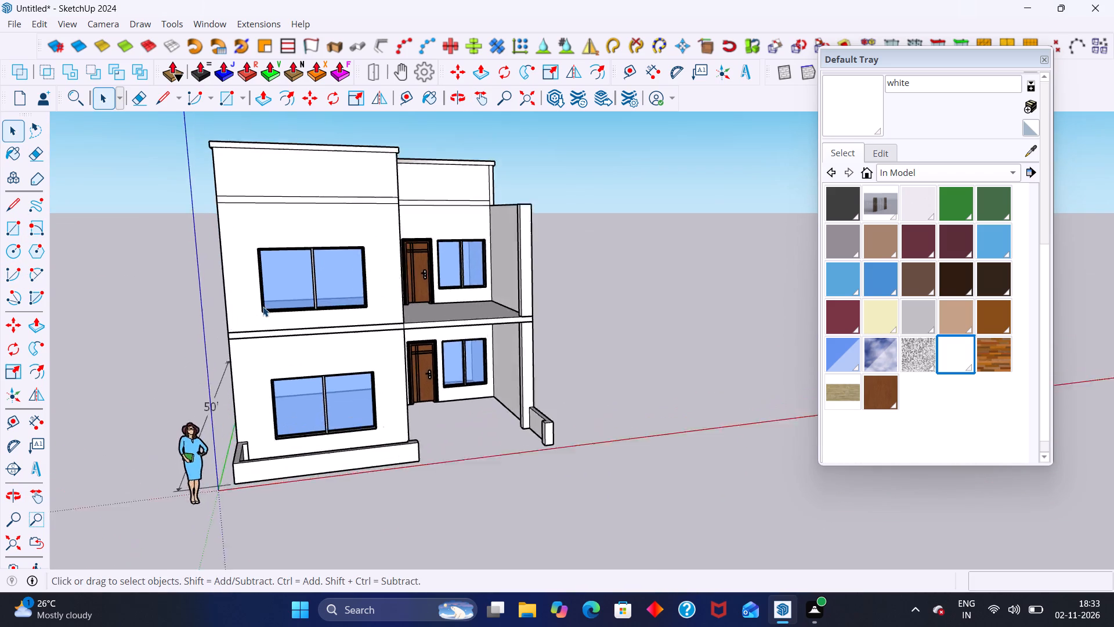
scroll(263, 307, "up", 2)
middle_click_drag(290, 299, 245, 291)
scroll(161, 279, "down", 13)
middle_click_drag(377, 281, 388, 295)
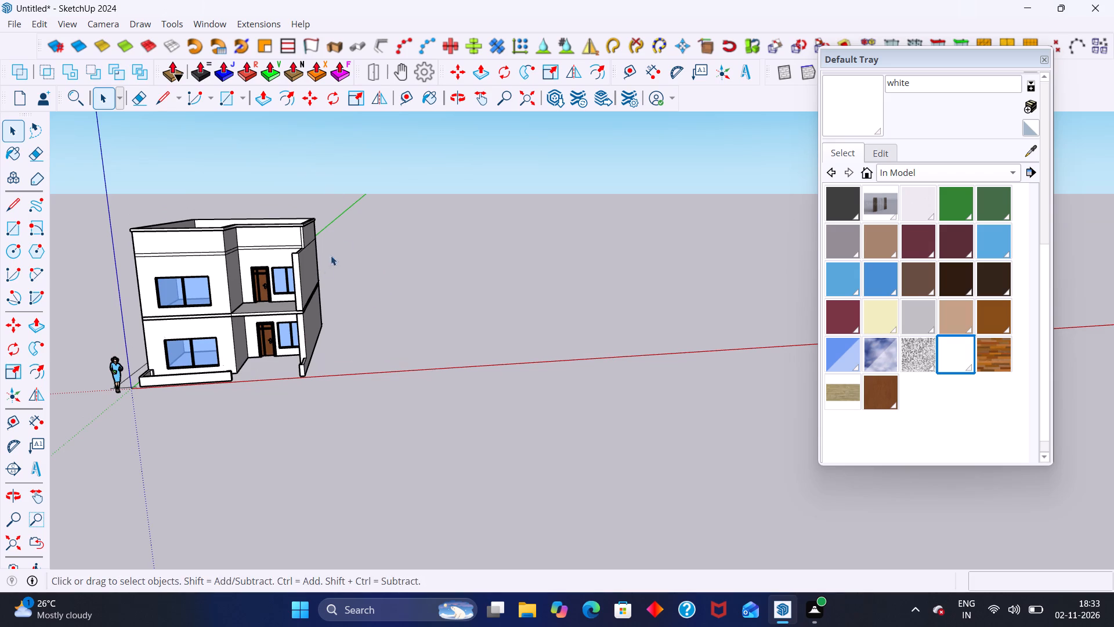
Examine the upper-floor balcony's door and window up close.
middle_click_drag(321, 271, 250, 226)
scroll(285, 273, "up", 4)
middle_click_drag(295, 270, 378, 288)
scroll(332, 290, "up", 5)
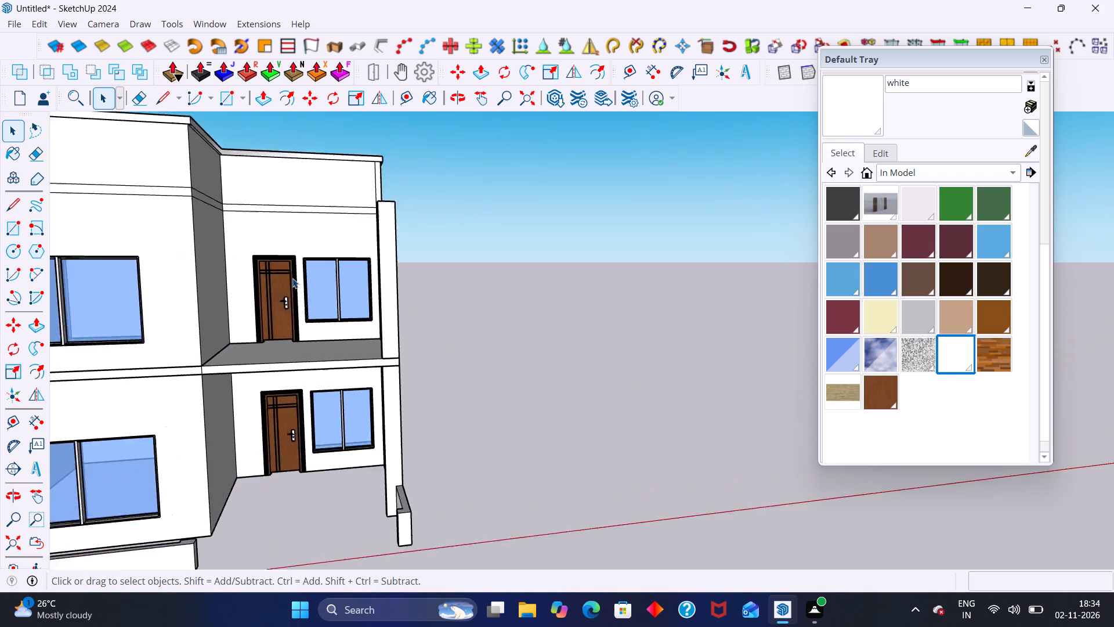
scroll(292, 278, "up", 2)
middle_click_drag(269, 273, 322, 259)
scroll(321, 260, "up", 6)
middle_click_drag(338, 269, 235, 278)
scroll(241, 275, "up", 4)
middle_click_drag(237, 269, 237, 269)
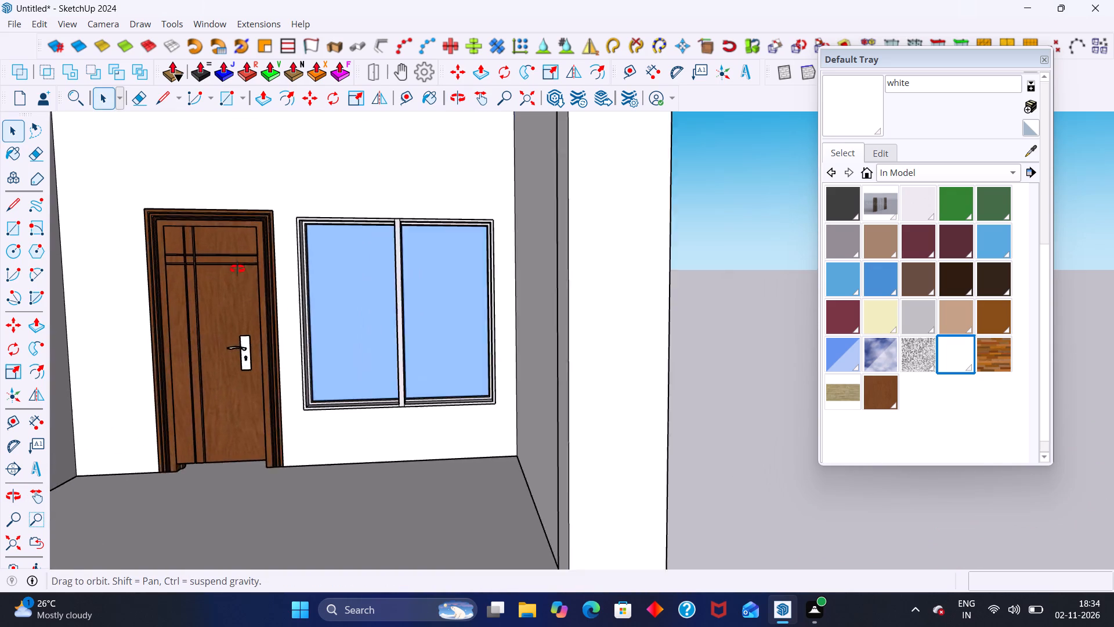
middle_click_drag(237, 269, 286, 269)
scroll(286, 269, "up", 1)
scroll(409, 300, "down", 7)
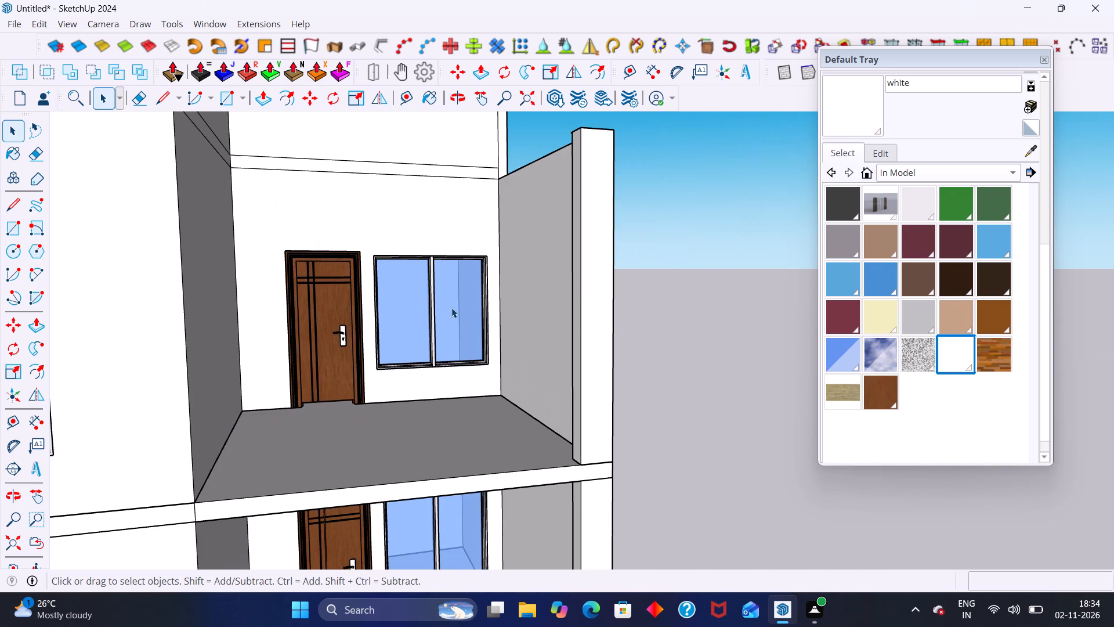
scroll(451, 308, "down", 1)
middle_click_drag(433, 307, 399, 300)
scroll(382, 299, "down", 3)
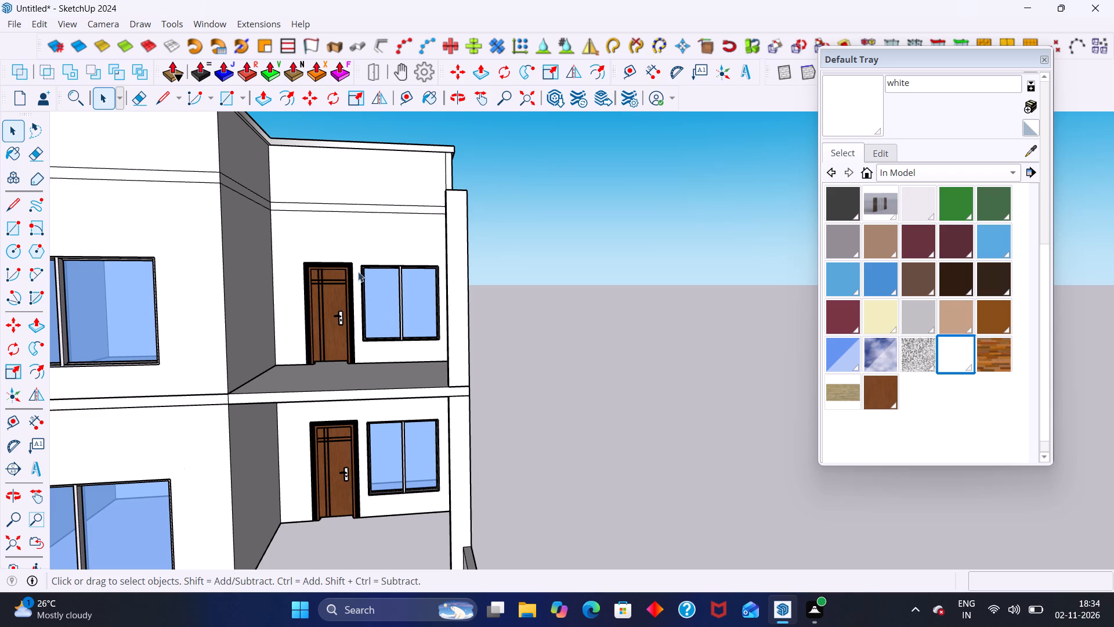
Examine the doors, windows and walls of both floors across the whole house front.
scroll(200, 236, "down", 17)
middle_click_drag(550, 251, 485, 266)
middle_click_drag(273, 230, 331, 236)
scroll(350, 263, "up", 8)
middle_click_drag(261, 257, 344, 262)
middle_click_drag(403, 292, 433, 282)
middle_click_drag(479, 311, 301, 332)
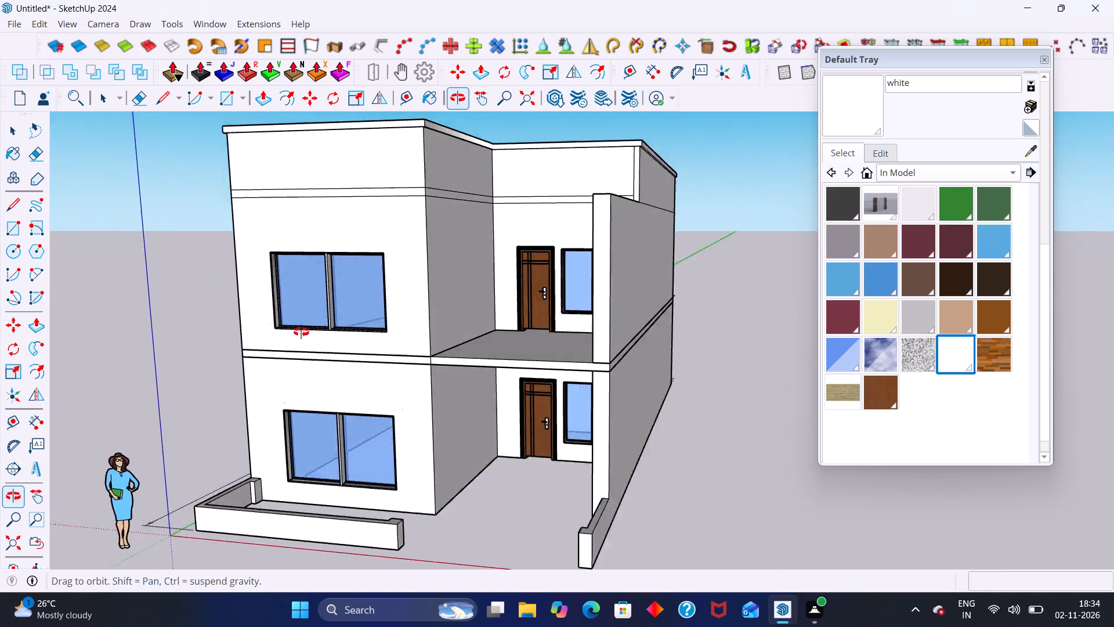
middle_click_drag(301, 332, 386, 275)
scroll(416, 287, "down", 2)
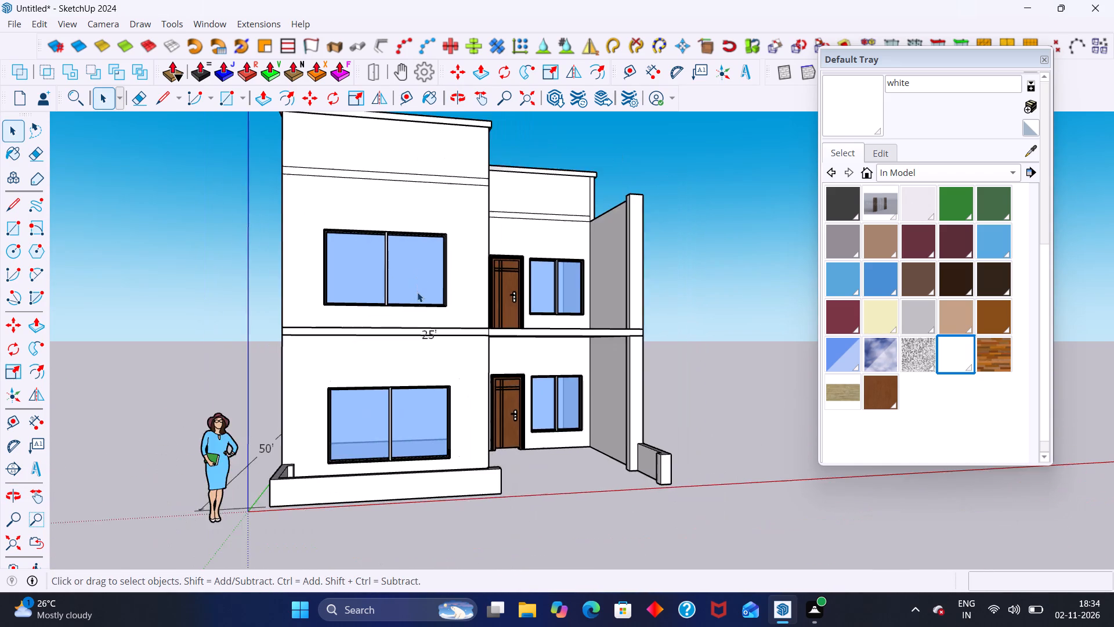
scroll(417, 292, "down", 1)
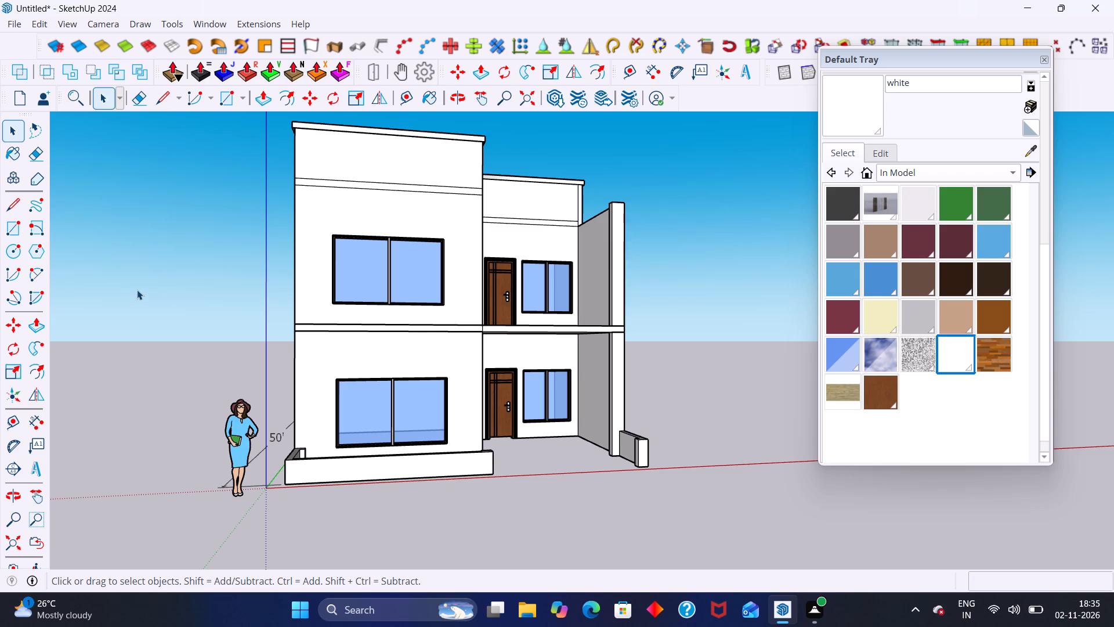
scroll(152, 289, "down", 3)
scroll(431, 296, "down", 3)
middle_click_drag(396, 268, 438, 311)
scroll(606, 283, "up", 2)
scroll(874, 207, "up", 3)
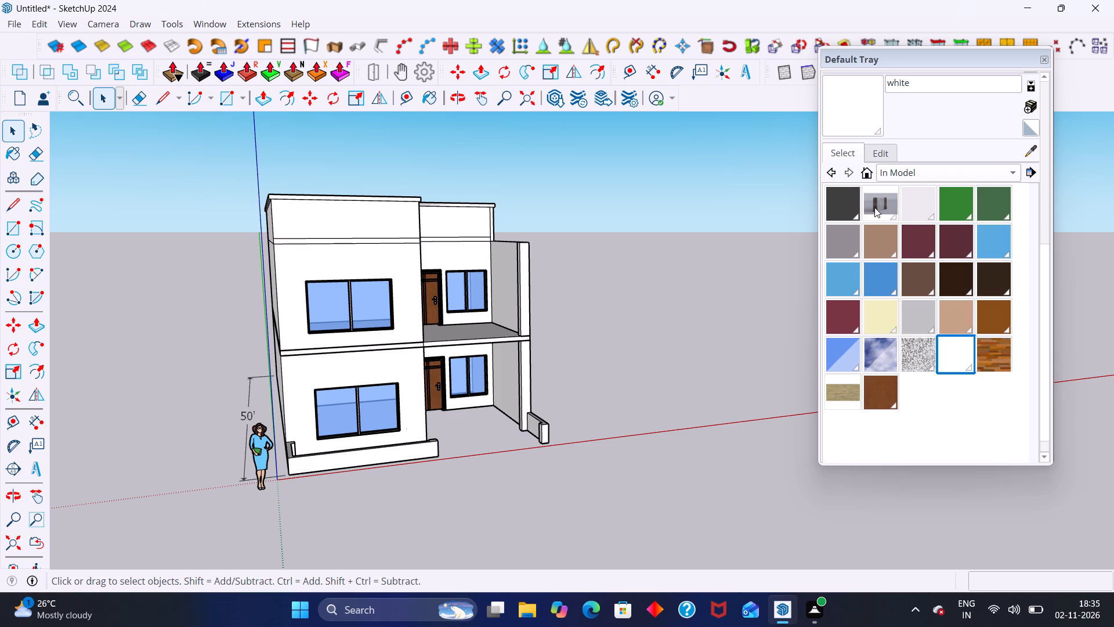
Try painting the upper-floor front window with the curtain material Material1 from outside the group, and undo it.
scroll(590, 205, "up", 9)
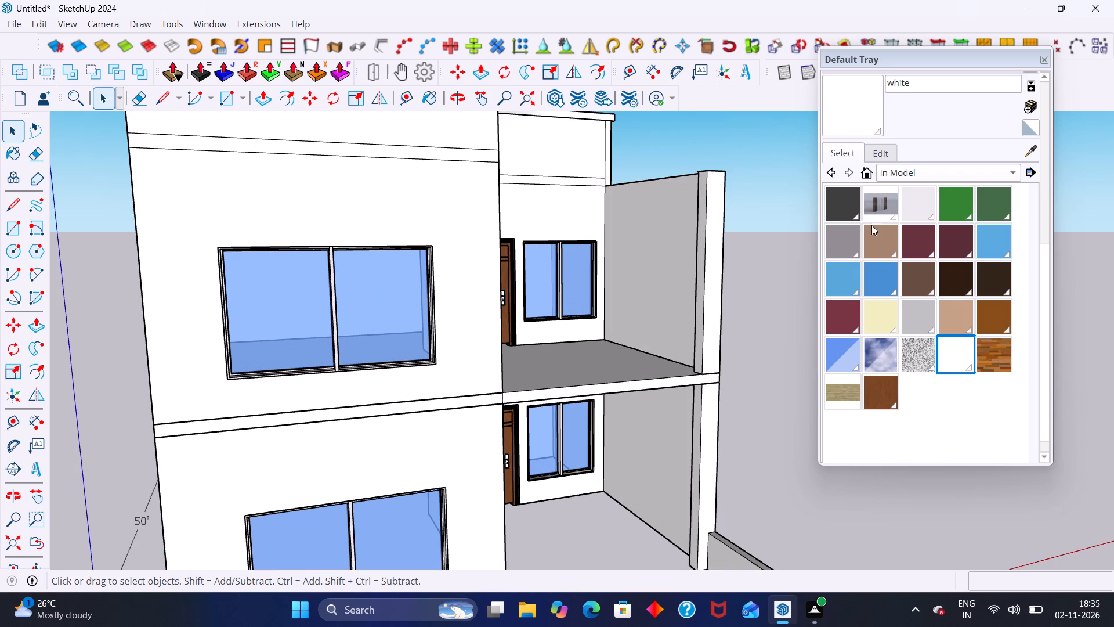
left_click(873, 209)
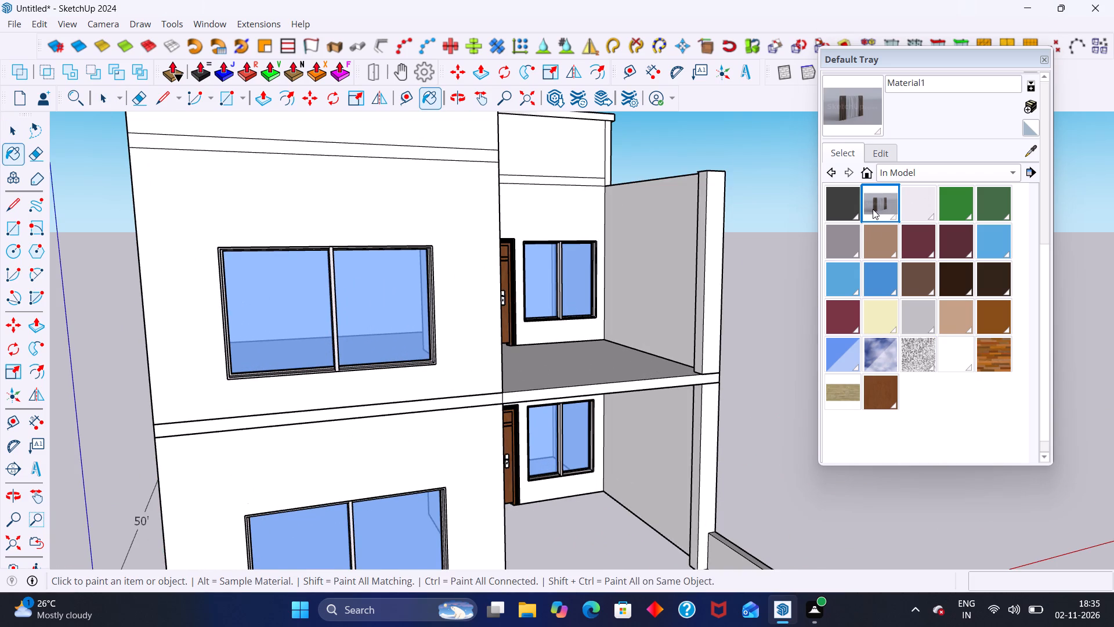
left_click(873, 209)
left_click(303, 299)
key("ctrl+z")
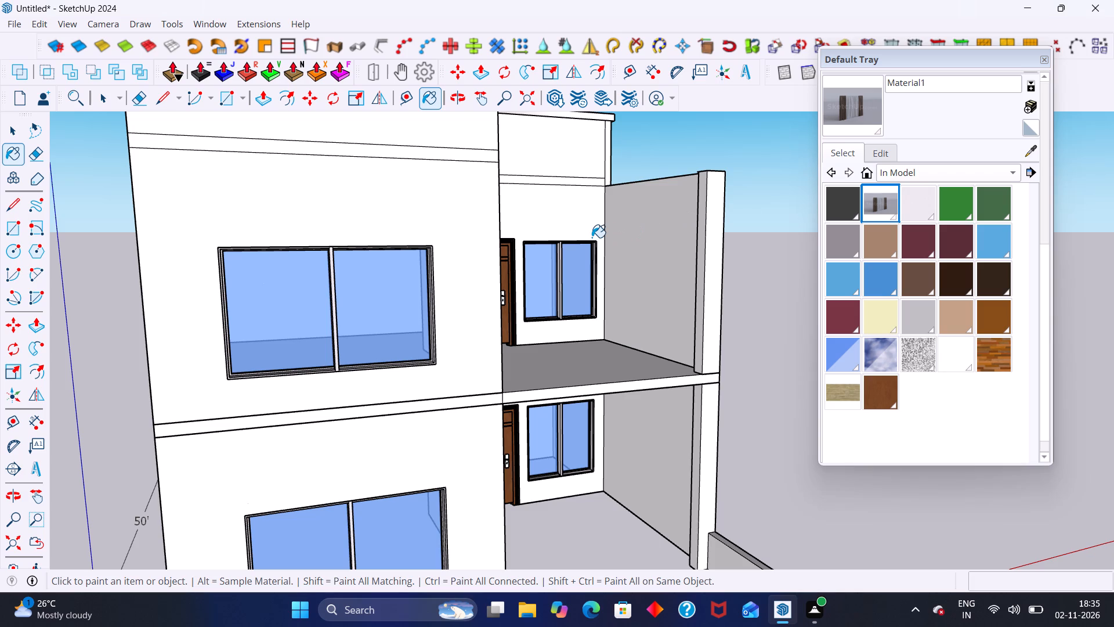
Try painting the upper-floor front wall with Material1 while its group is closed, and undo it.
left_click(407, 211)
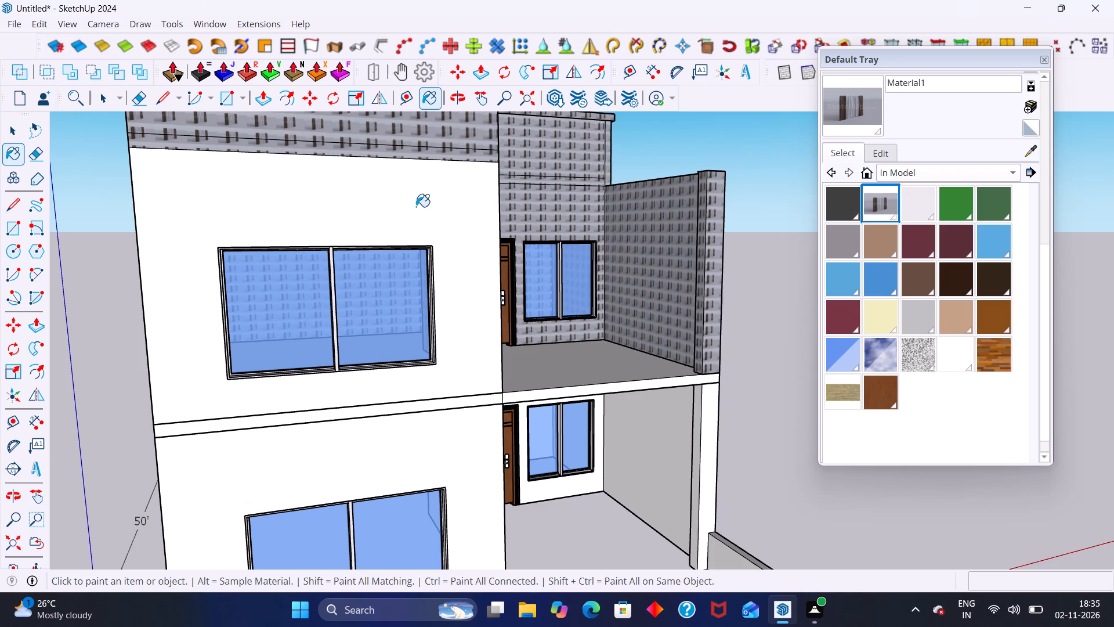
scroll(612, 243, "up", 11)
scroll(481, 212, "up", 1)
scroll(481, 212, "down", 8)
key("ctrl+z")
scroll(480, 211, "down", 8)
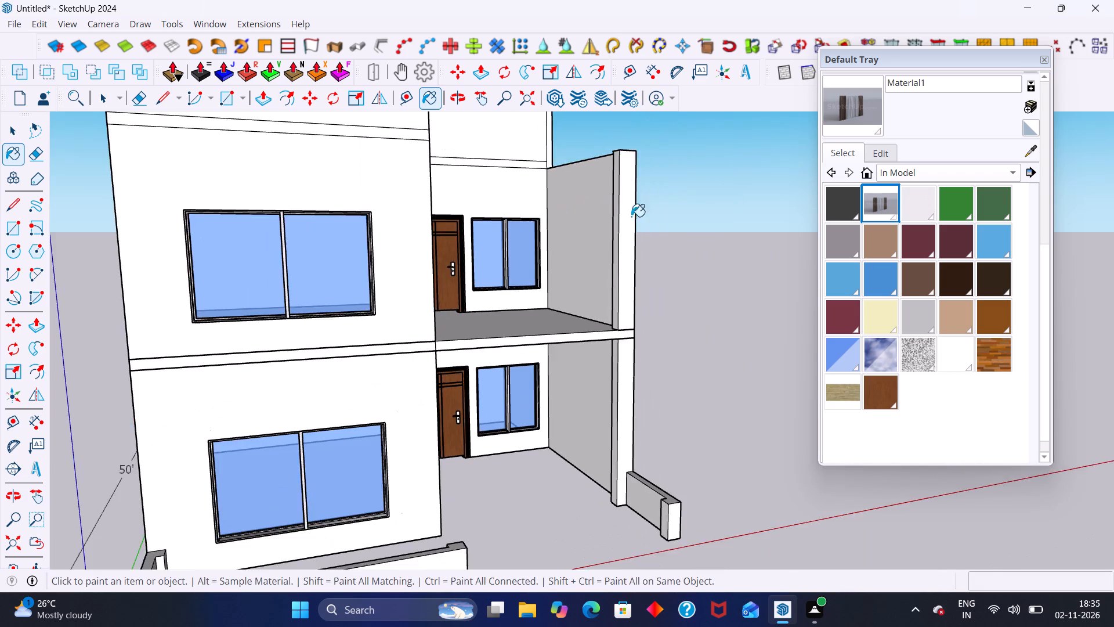
Open the upper-floor group, select its front window and try painting both glass panes with Material1.
key("space")
triple_click(340, 228)
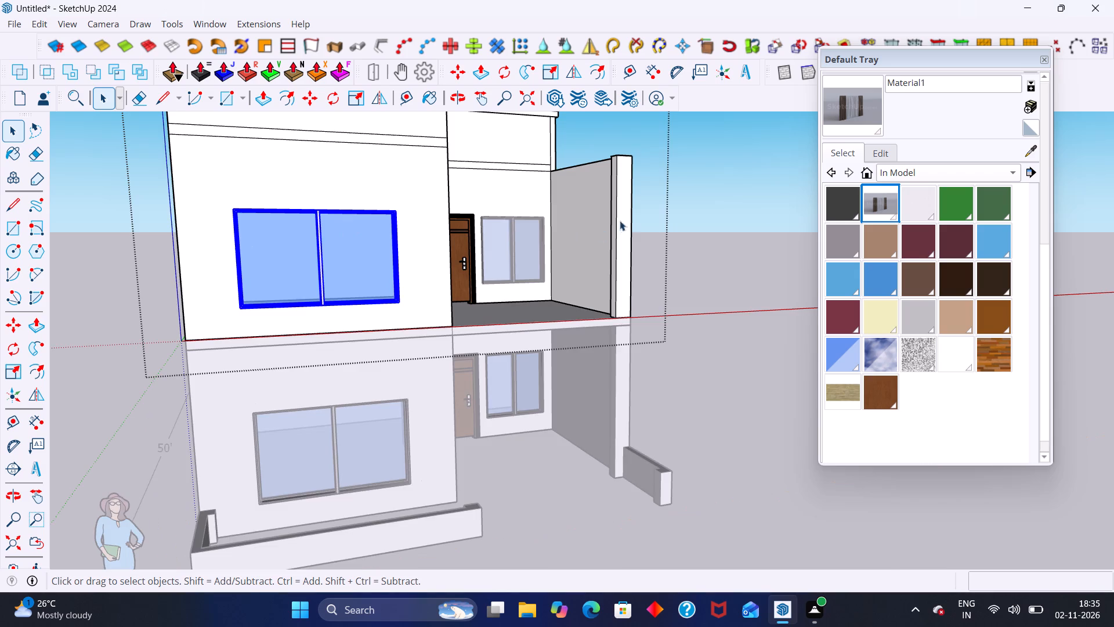
left_click(874, 201)
left_click(273, 266)
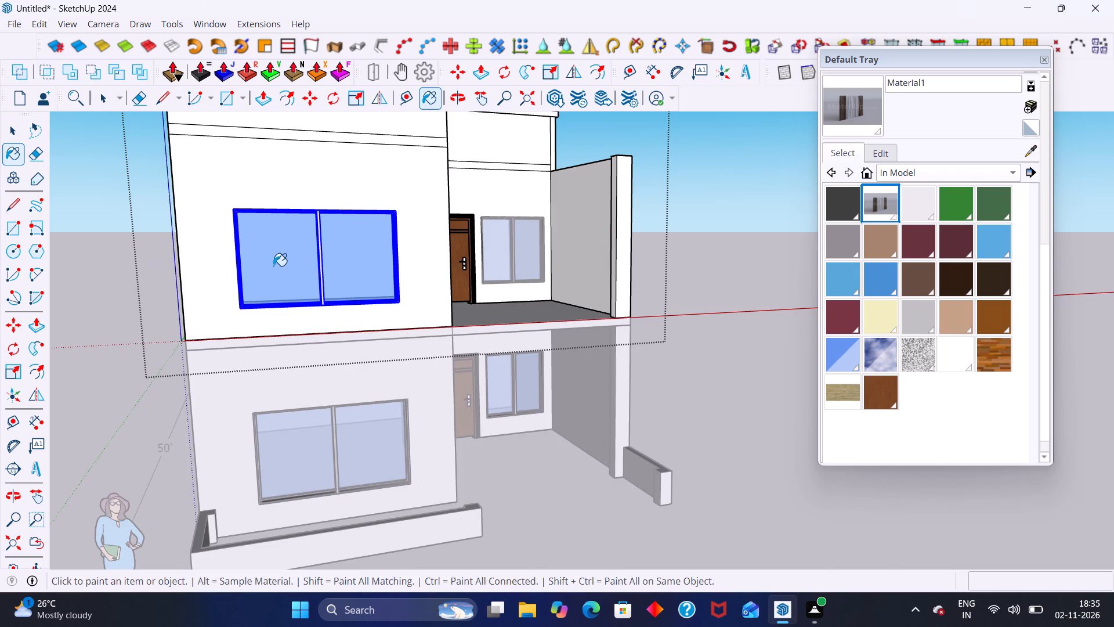
scroll(273, 266, "up", 8)
left_click(388, 254)
left_click(350, 258)
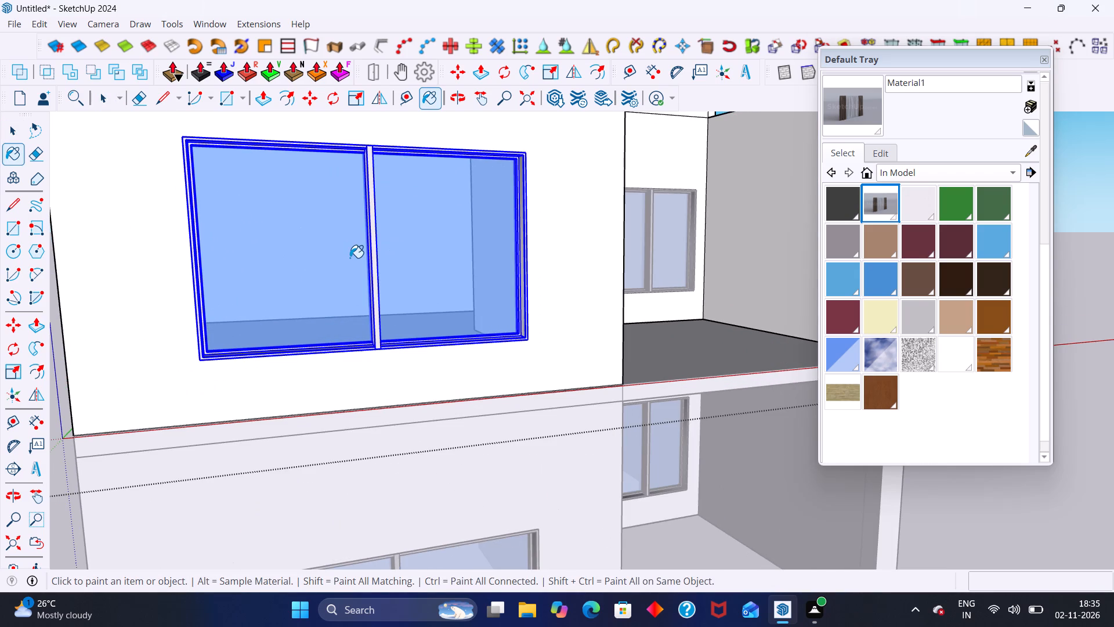
Paint the upper-floor front wall face around the window with Material1.
scroll(350, 258, "down", 7)
left_click(245, 166)
key("space")
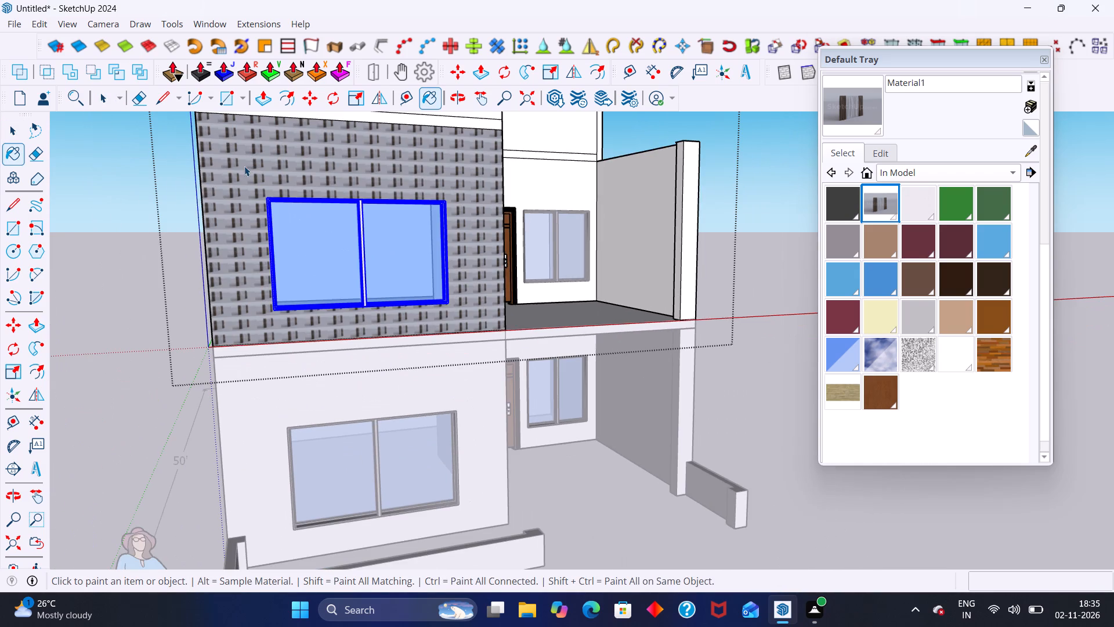
Examine how the curtain texture tiles on the upper-floor front wall around the window.
scroll(317, 189, "down", 2)
scroll(263, 160, "up", 18)
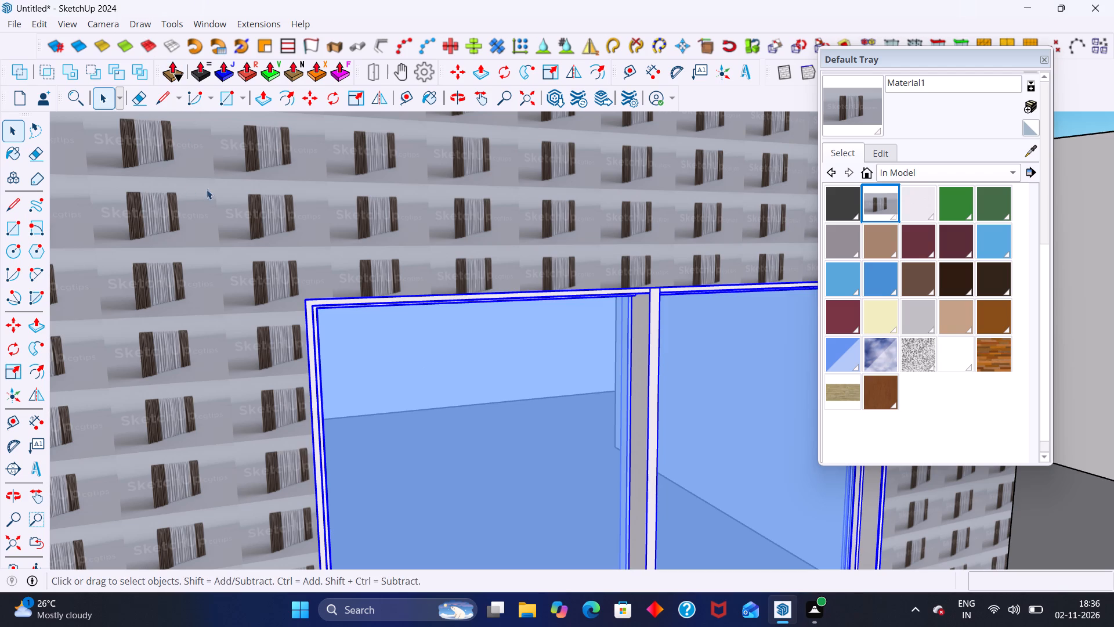
scroll(35, 235, "down", 3)
scroll(0, 119, "down", 1)
scroll(135, 34, "down", 5)
scroll(185, 344, "down", 2)
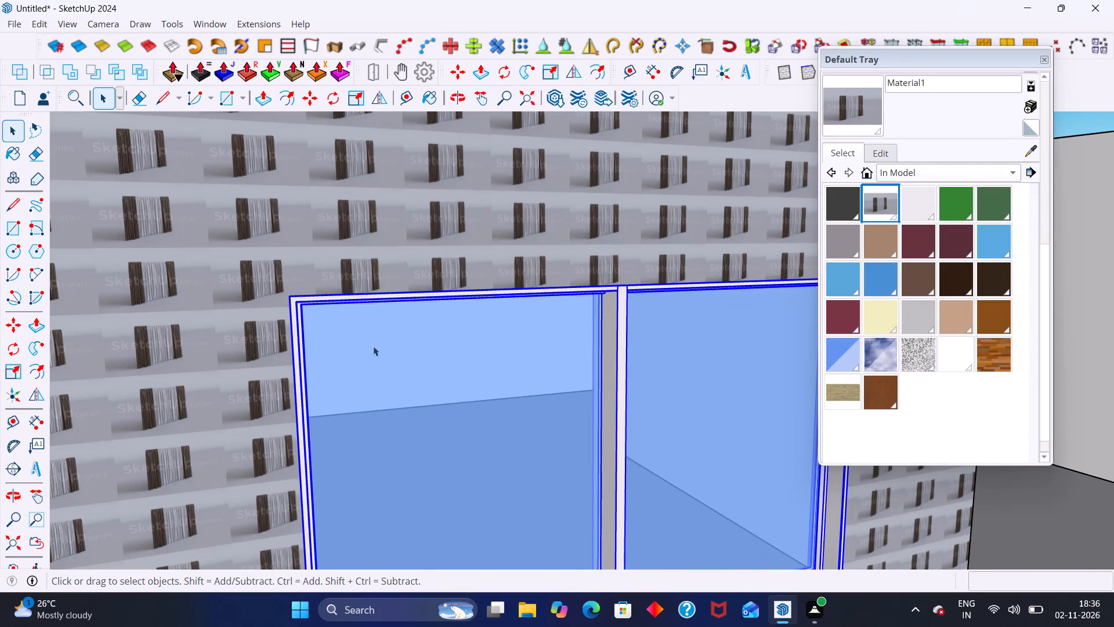
scroll(373, 346, "down", 1)
scroll(285, 233, "down", 8)
middle_click_drag(328, 203, 249, 203)
middle_click_drag(319, 224, 327, 221)
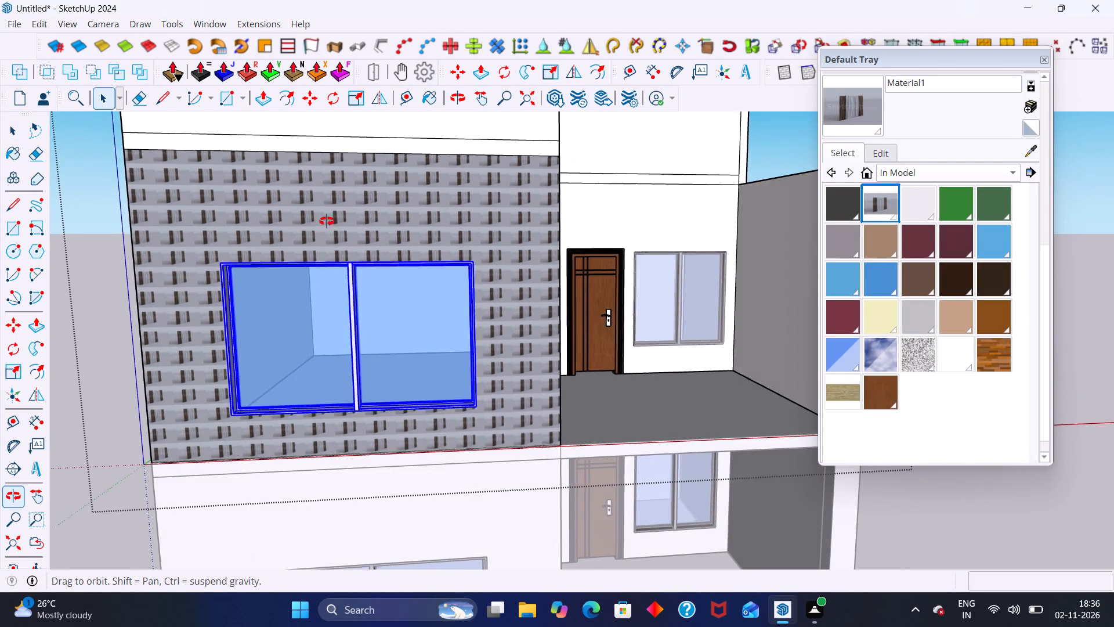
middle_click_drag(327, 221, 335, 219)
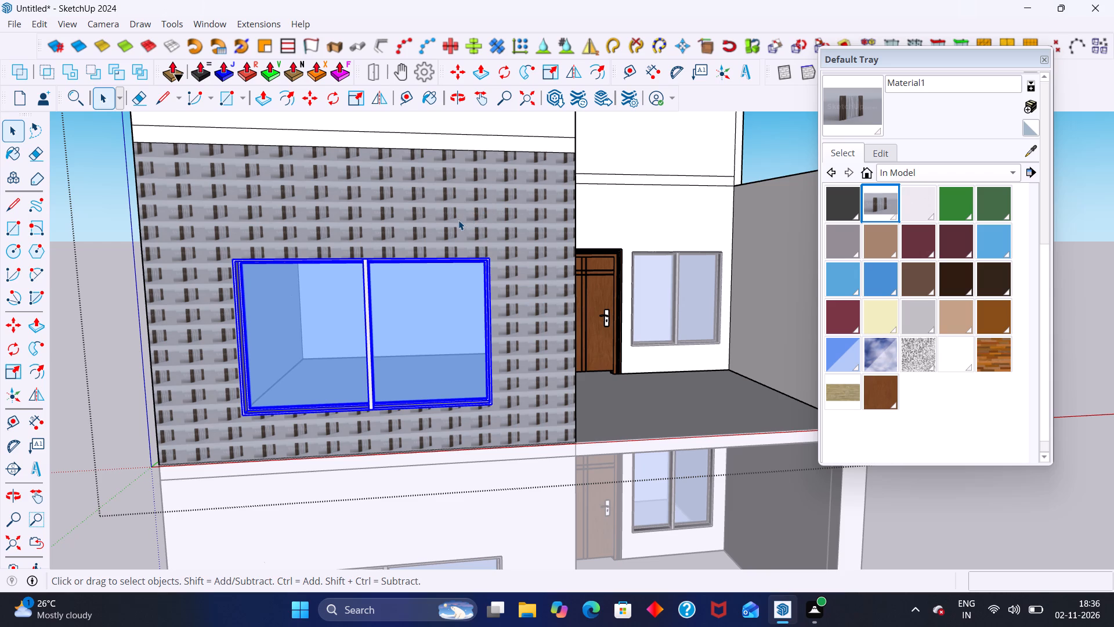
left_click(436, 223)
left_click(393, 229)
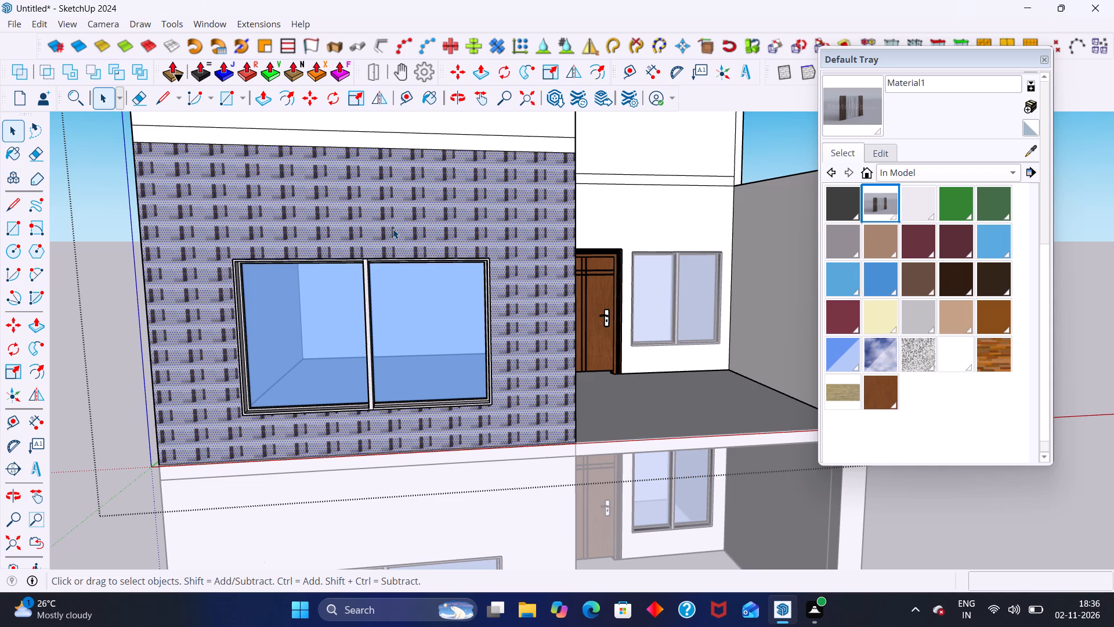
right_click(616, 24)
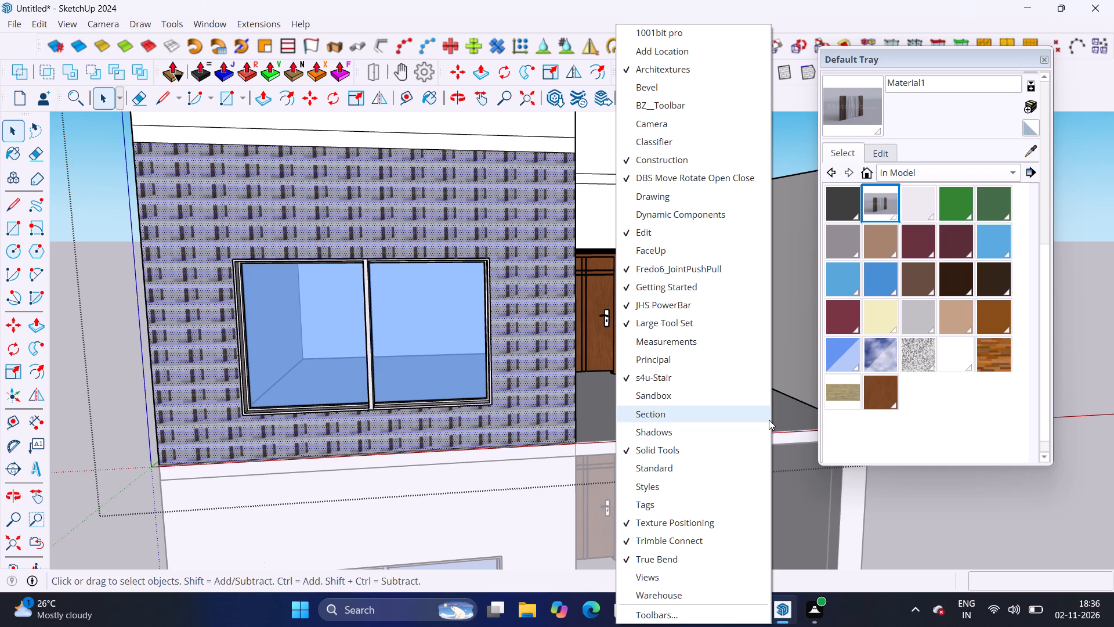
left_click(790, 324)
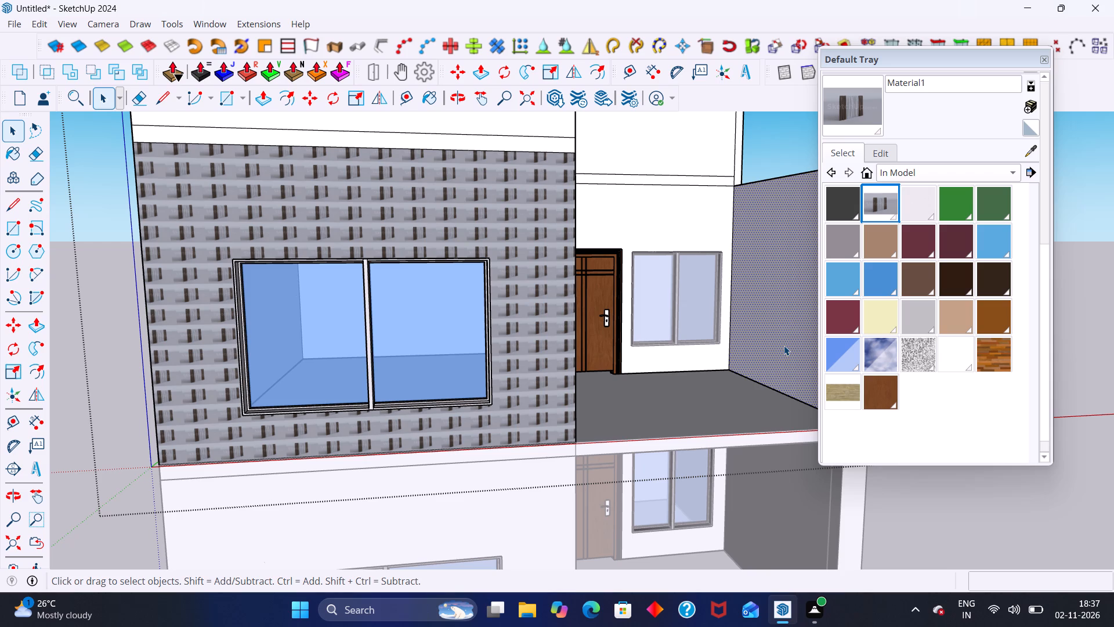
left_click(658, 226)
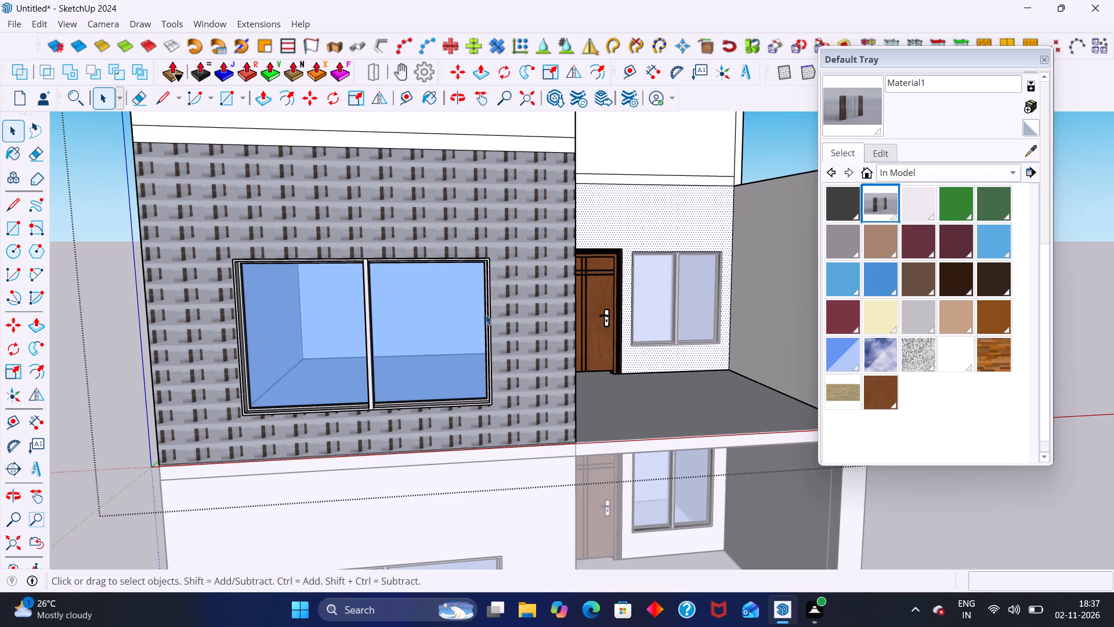
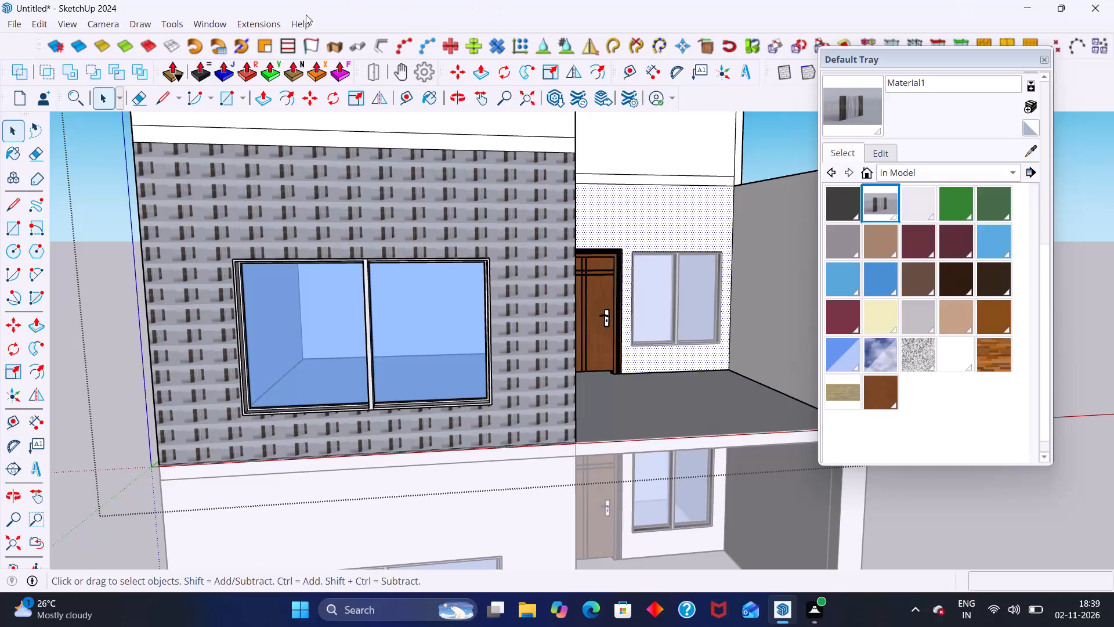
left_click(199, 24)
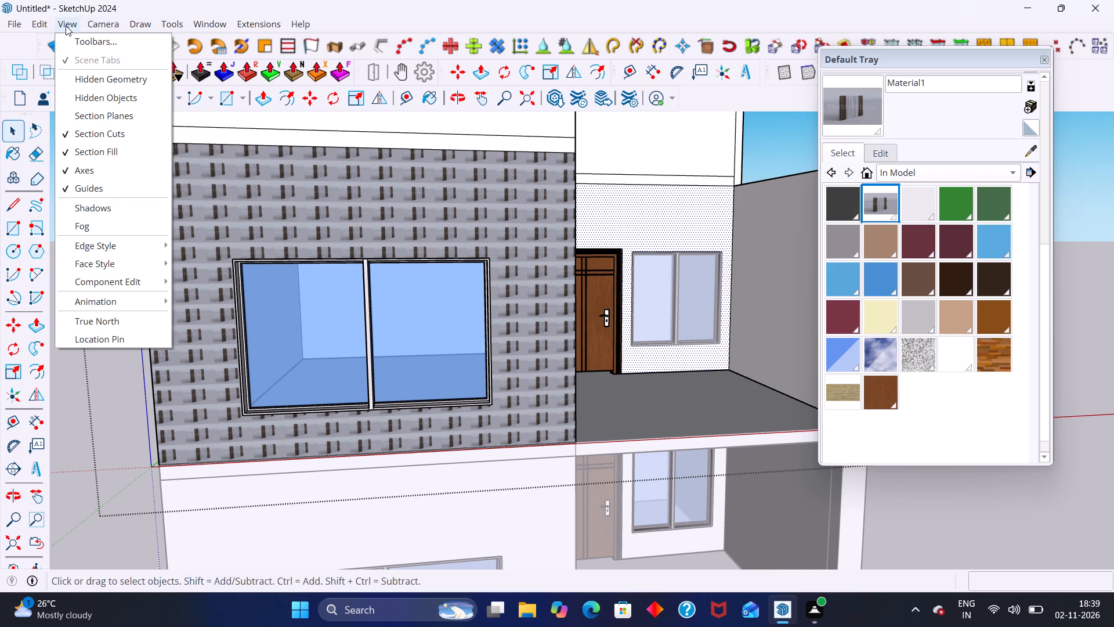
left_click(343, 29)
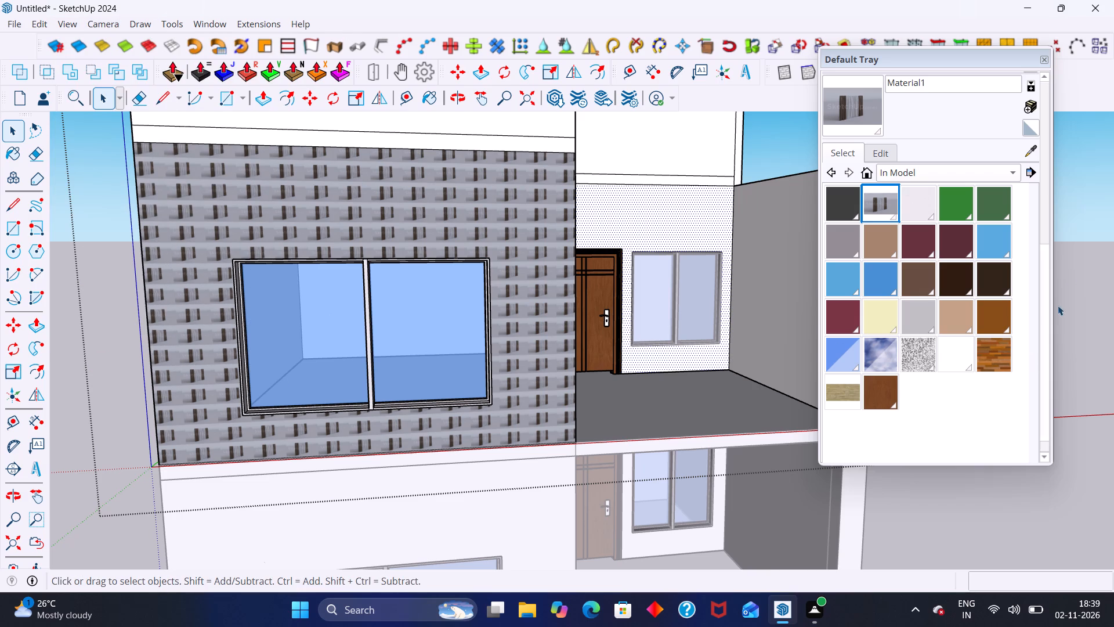
Open Material1 for editing, unlock its texture's aspect ratio and set the texture width to 2'.
left_click(882, 154)
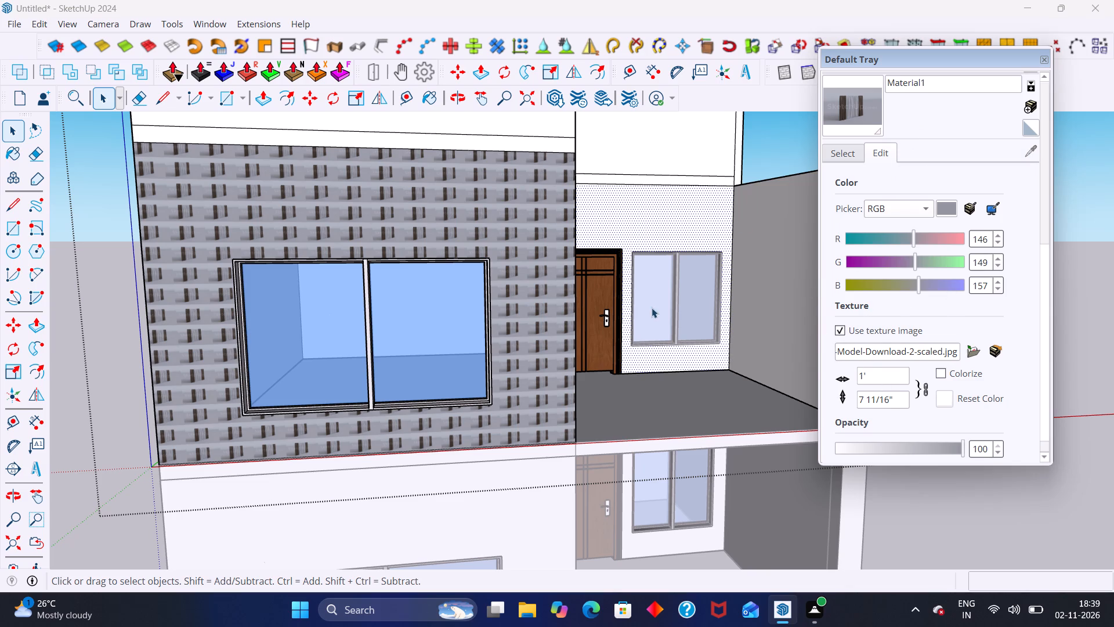
left_click(875, 379)
left_click(925, 390)
left_click(894, 380)
left_click_drag(894, 380, 856, 373)
type("2'")
key("Return")
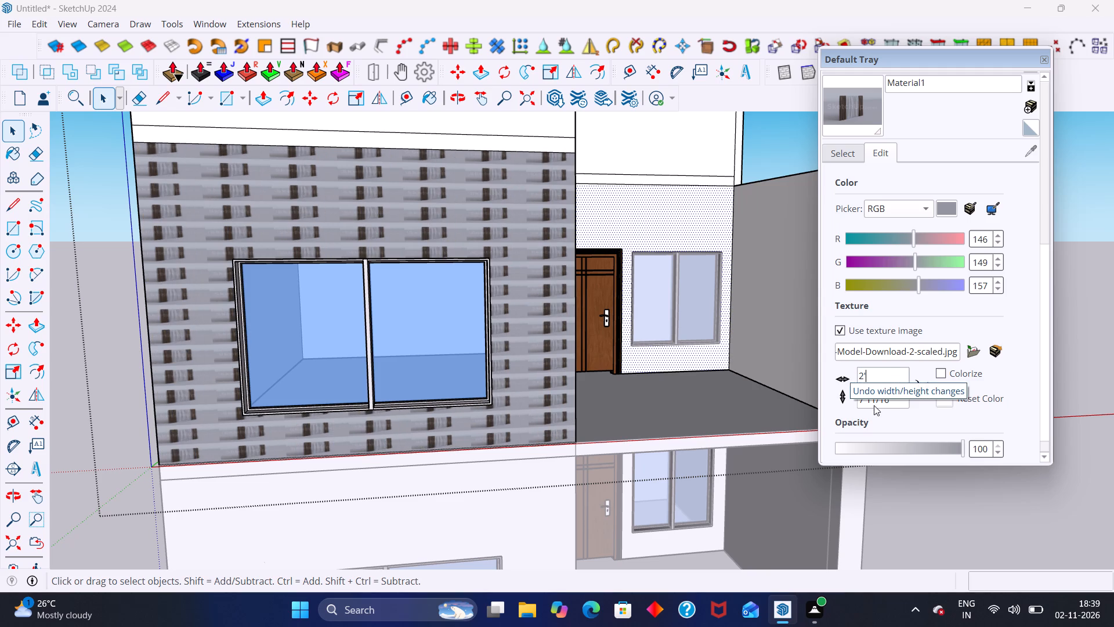
Relock the aspect ratio of Material1's texture and set the texture width to 3'.
left_click(903, 400)
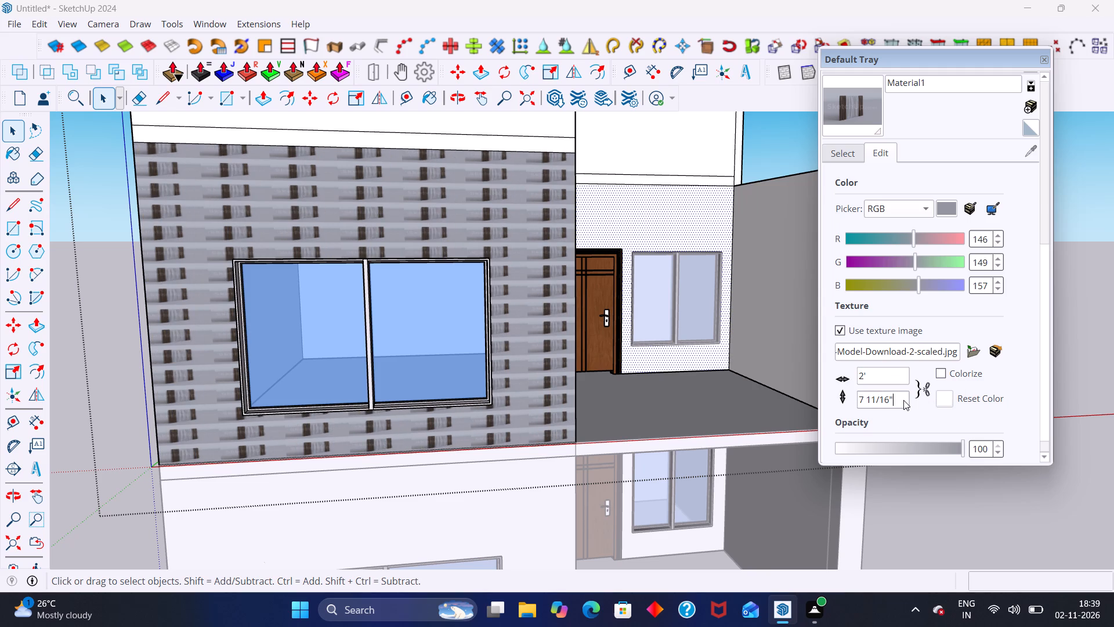
left_click_drag(903, 400, 791, 413)
left_click(924, 385)
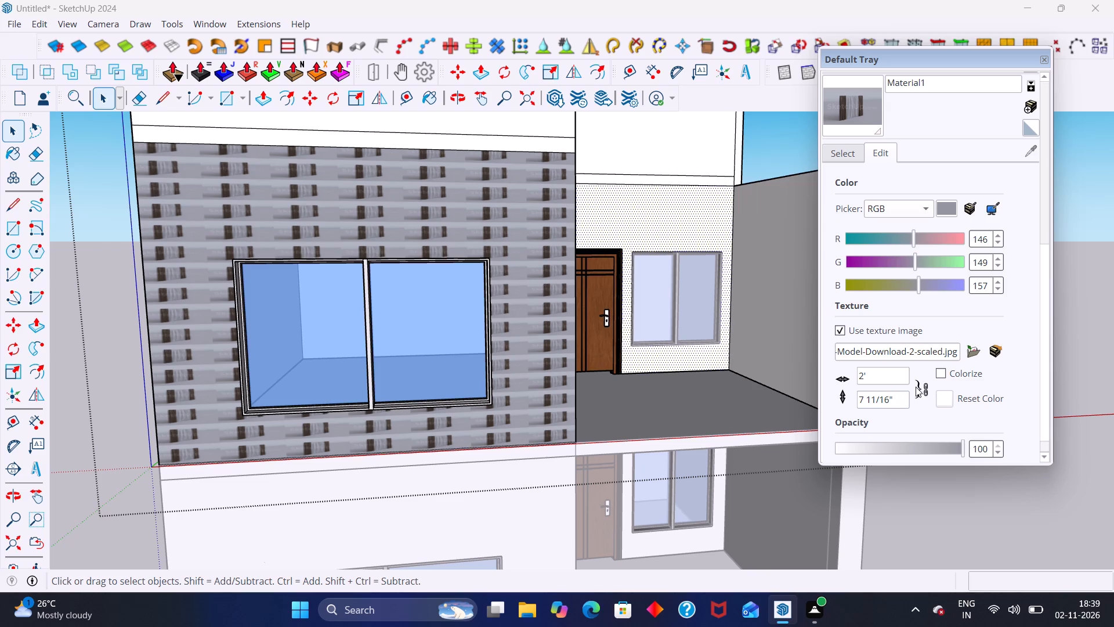
left_click(882, 374)
left_click_drag(882, 374, 857, 366)
type("2'")
key("BackSpace")
key("BackSpace")
key("BackSpace")
key("3")
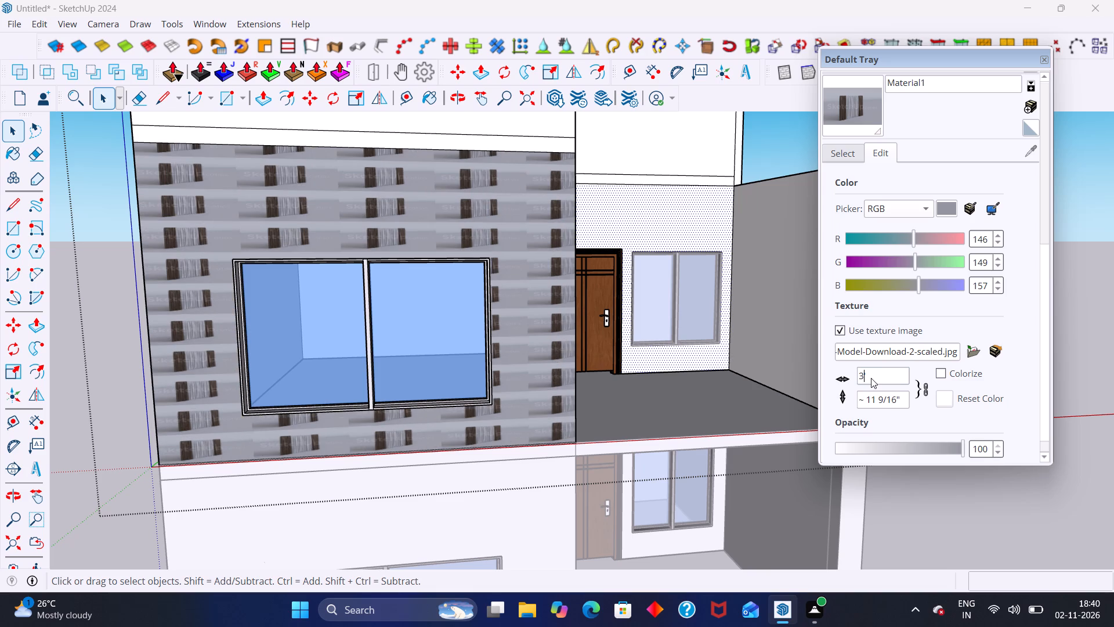
Unlock the aspect ratio of Material1's texture and set the texture width to 510'.
left_click(924, 388)
left_click_drag(876, 376, 866, 379)
left_click_drag(866, 379, 831, 385)
double_click(870, 377)
double_click(869, 377)
left_click(859, 372)
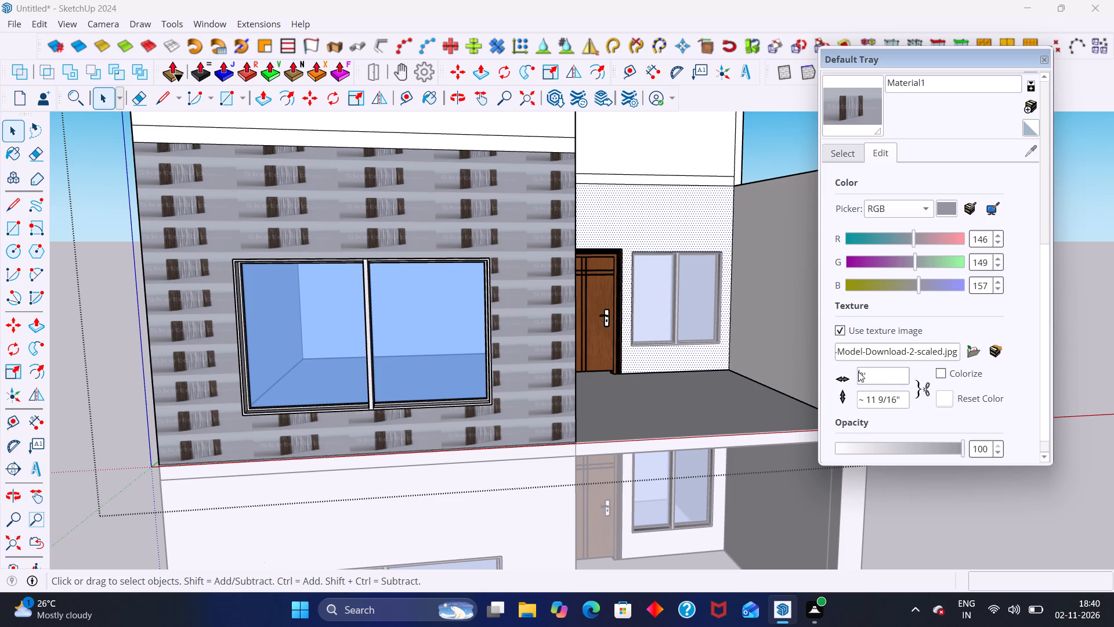
double_click(860, 379)
key("5")
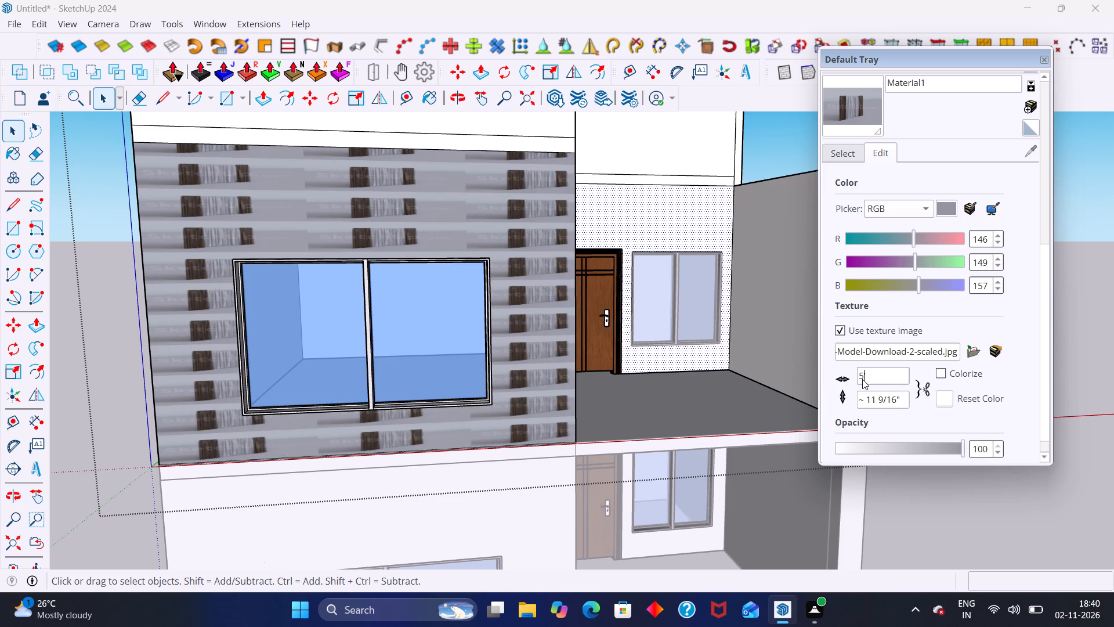
key("1")
key("0")
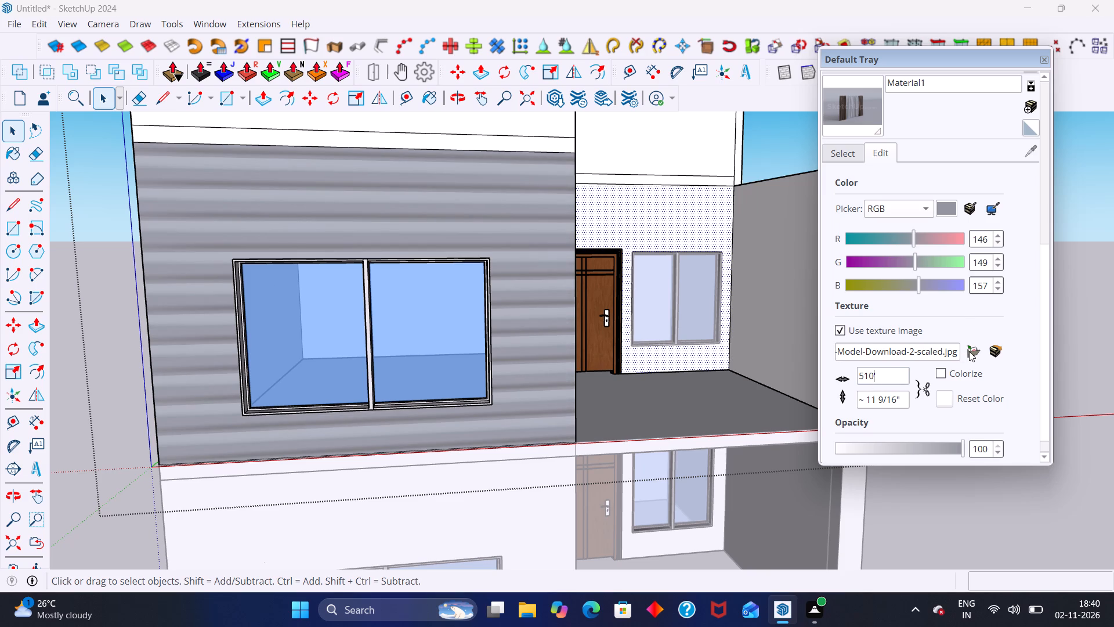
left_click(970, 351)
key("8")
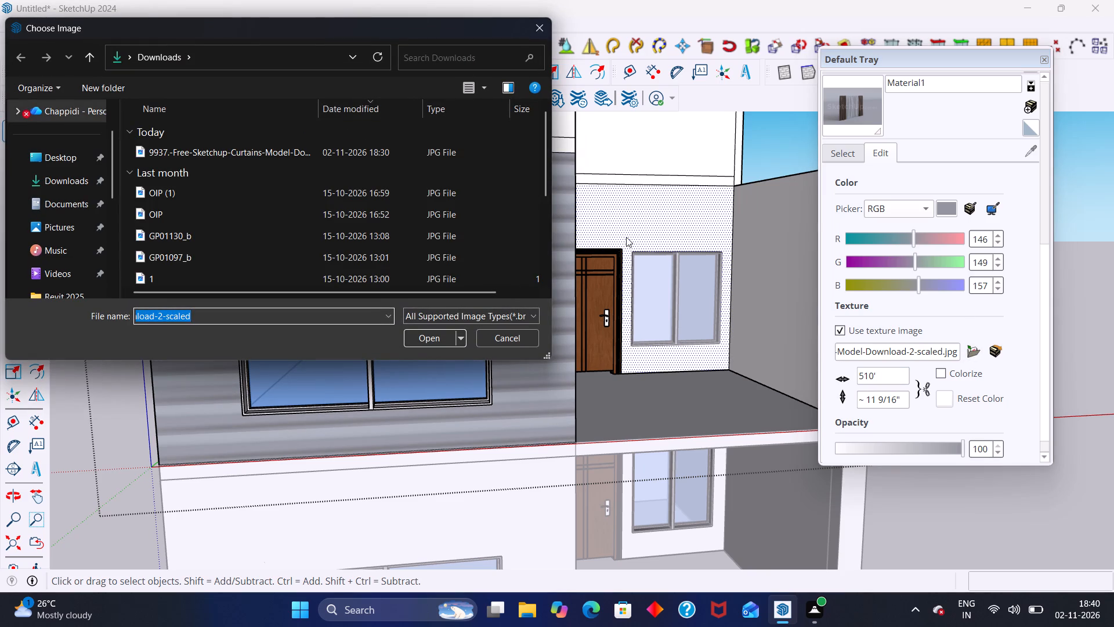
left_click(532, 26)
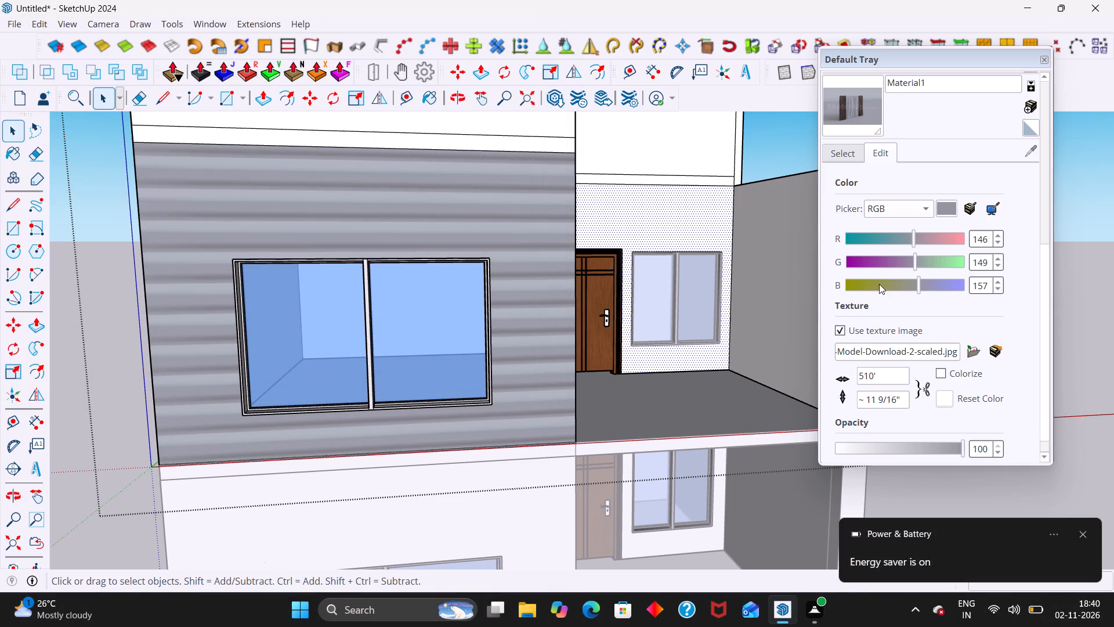
View Material1's curtain texture image in the external image viewer and close it.
left_click(996, 356)
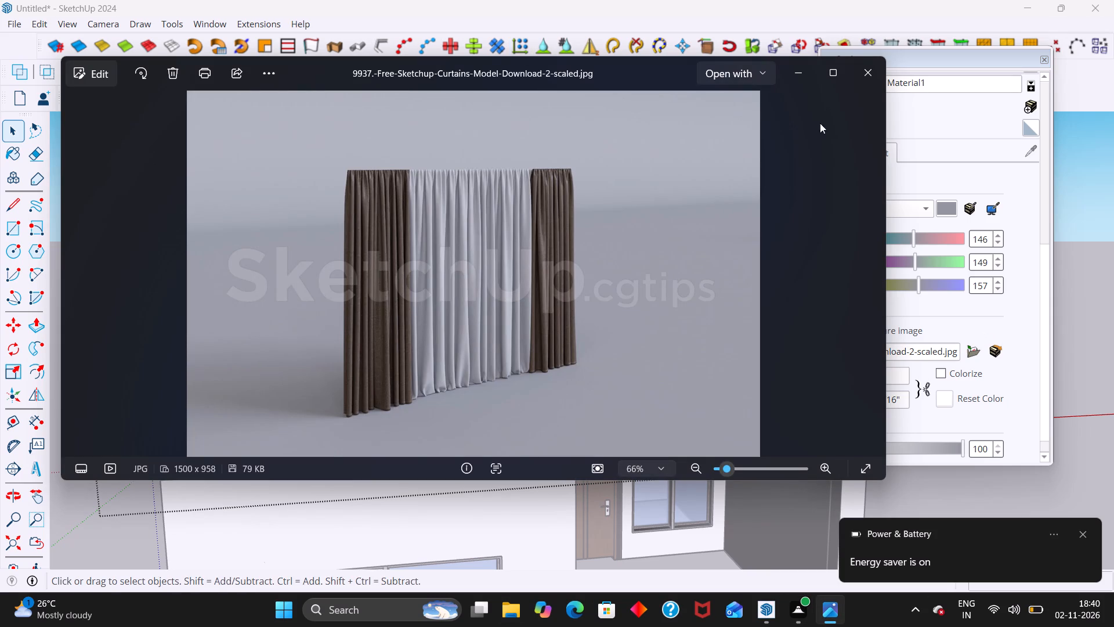
left_click(870, 67)
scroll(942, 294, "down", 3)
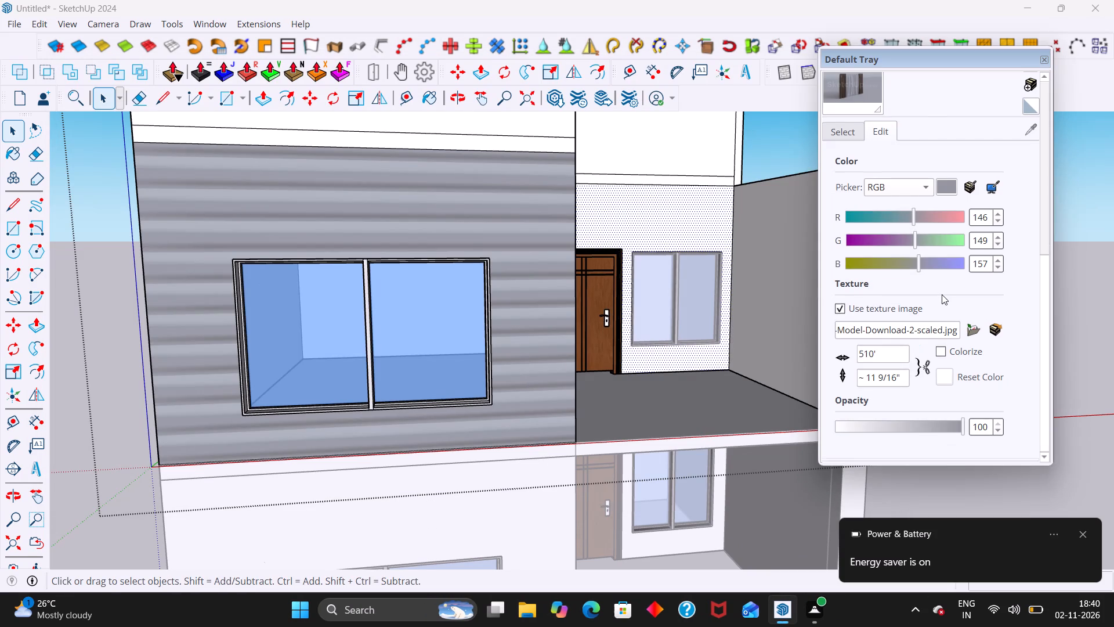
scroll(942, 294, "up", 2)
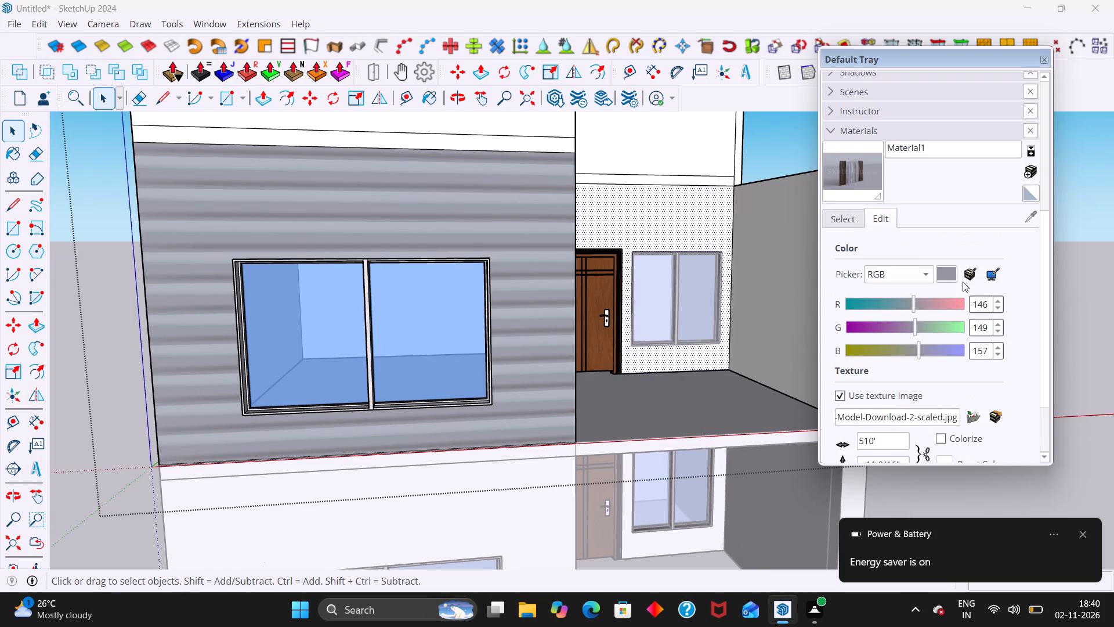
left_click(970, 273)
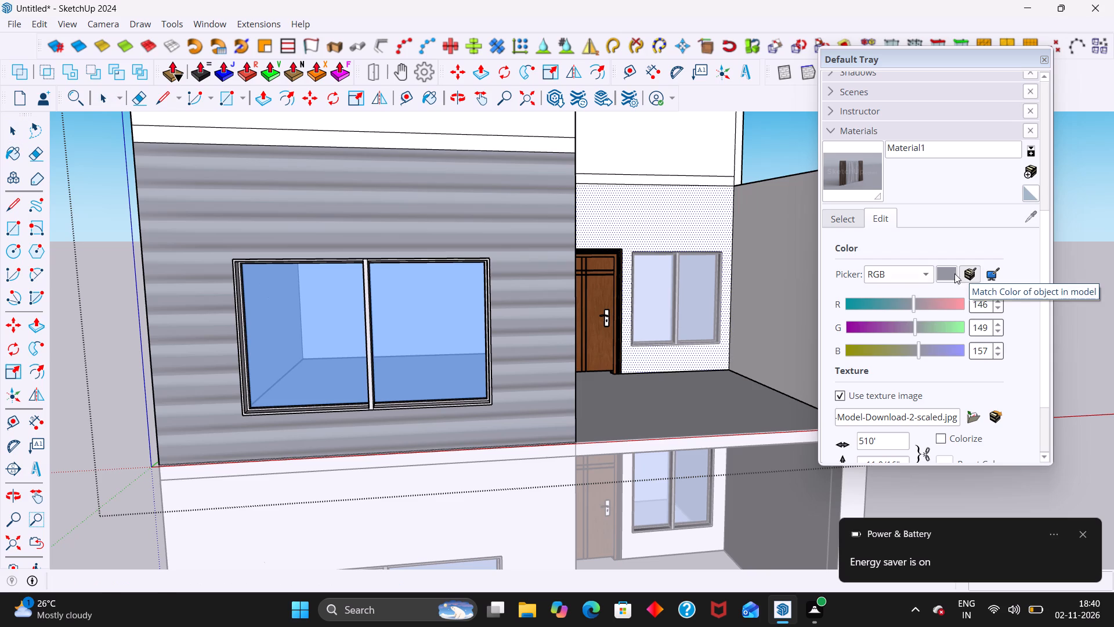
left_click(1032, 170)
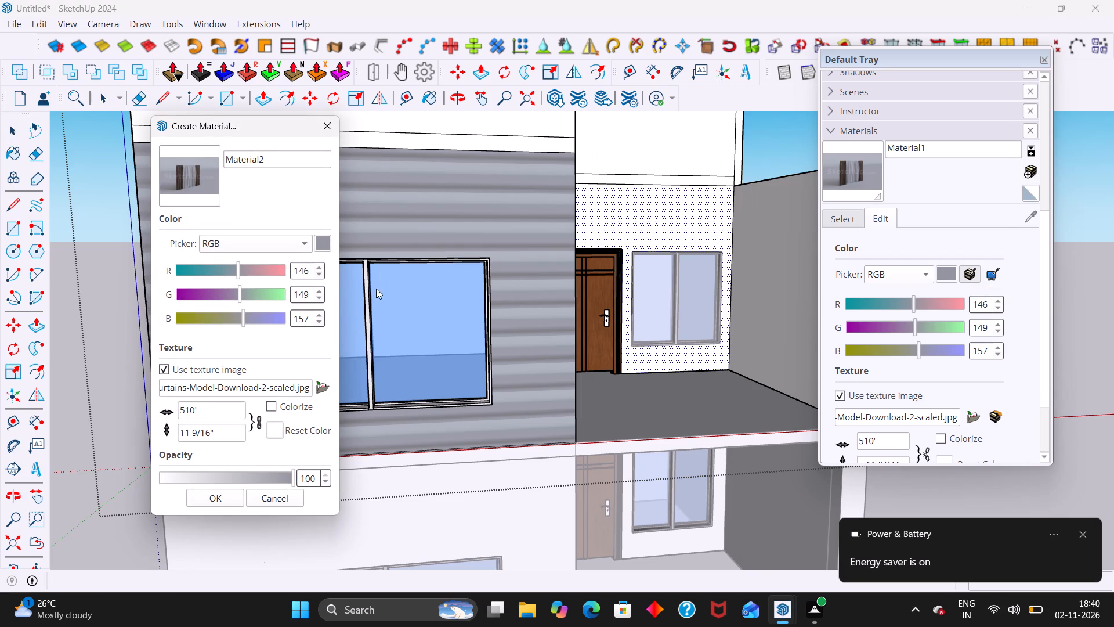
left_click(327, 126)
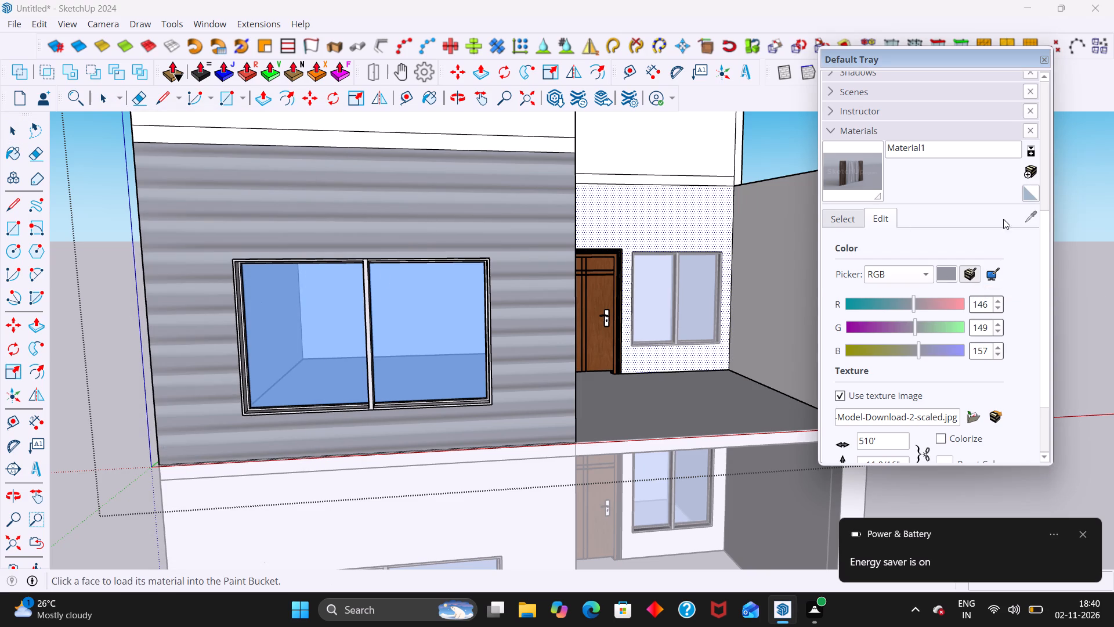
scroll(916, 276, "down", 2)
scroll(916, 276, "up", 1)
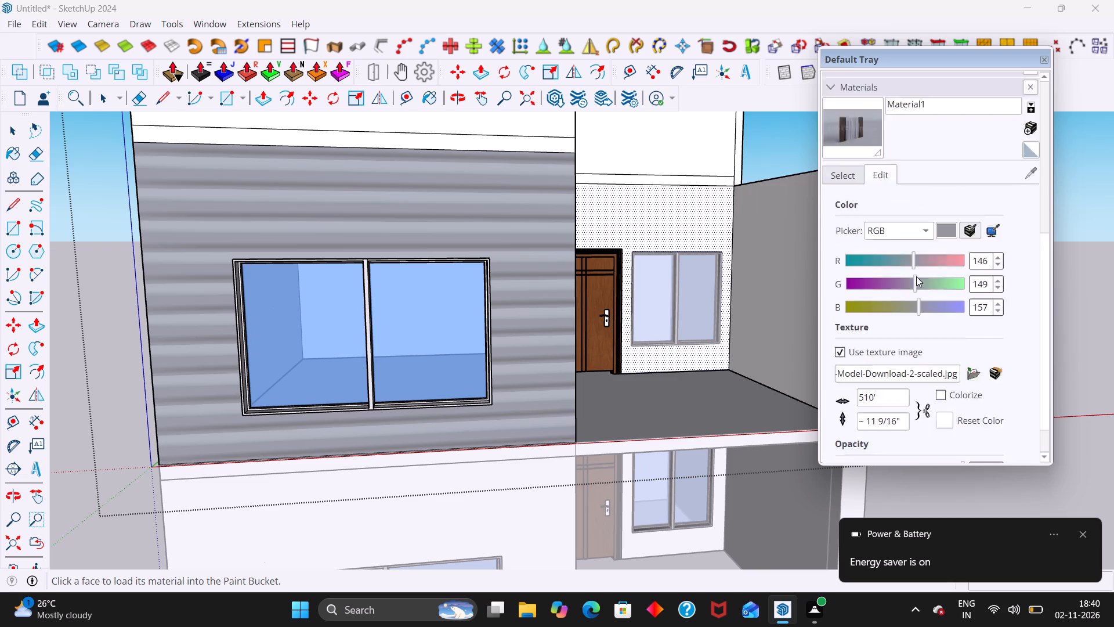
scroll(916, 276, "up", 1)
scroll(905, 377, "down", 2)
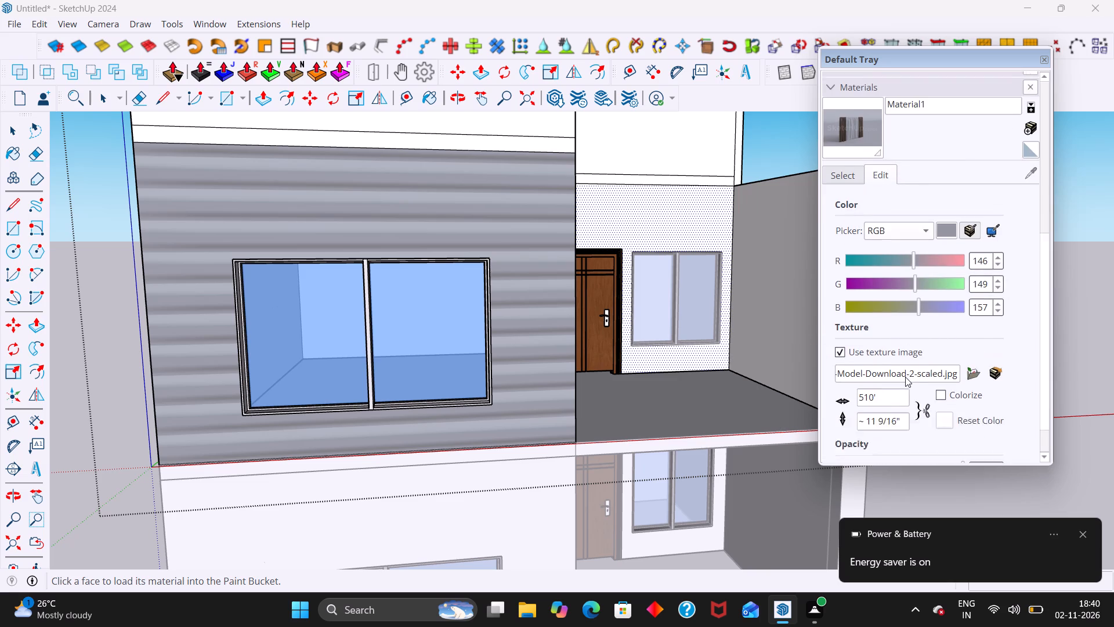
Undo the last material edit.
left_click(212, 20)
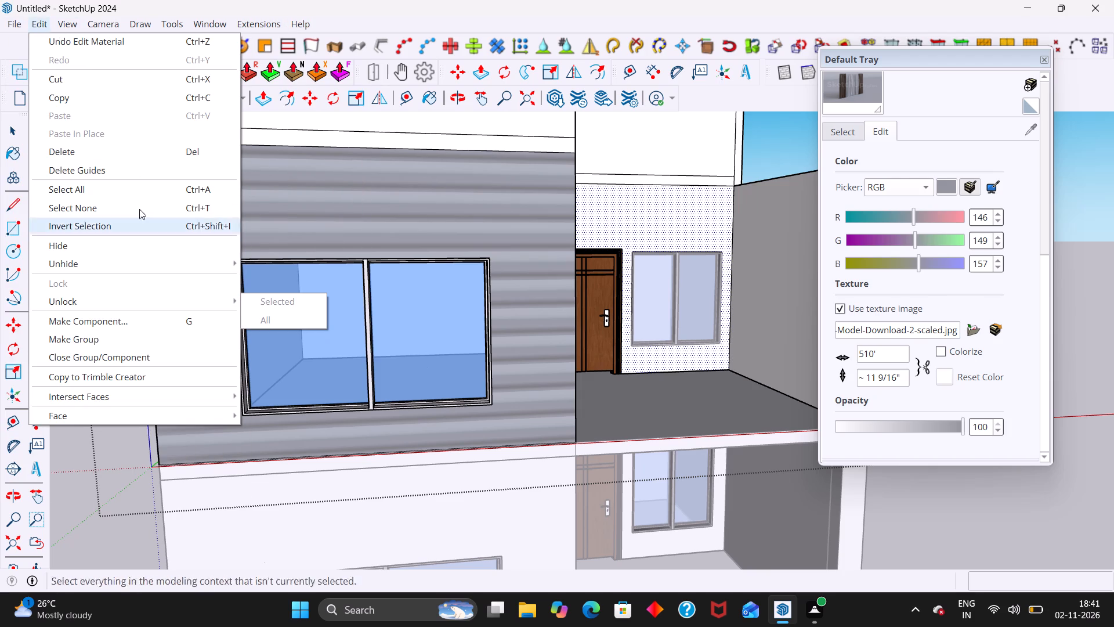
left_click(119, 44)
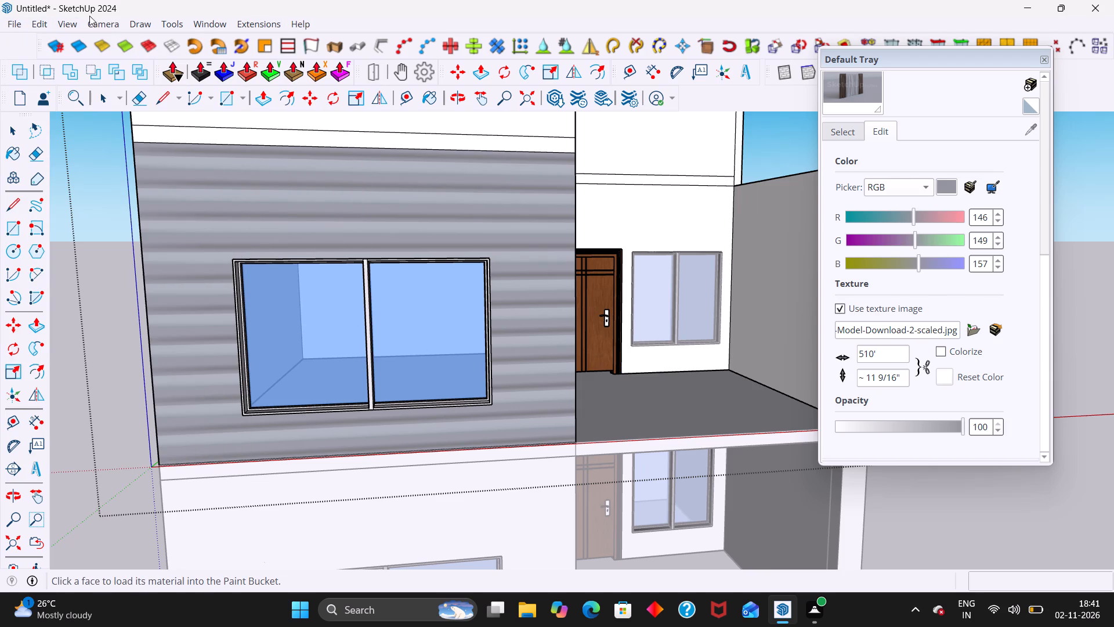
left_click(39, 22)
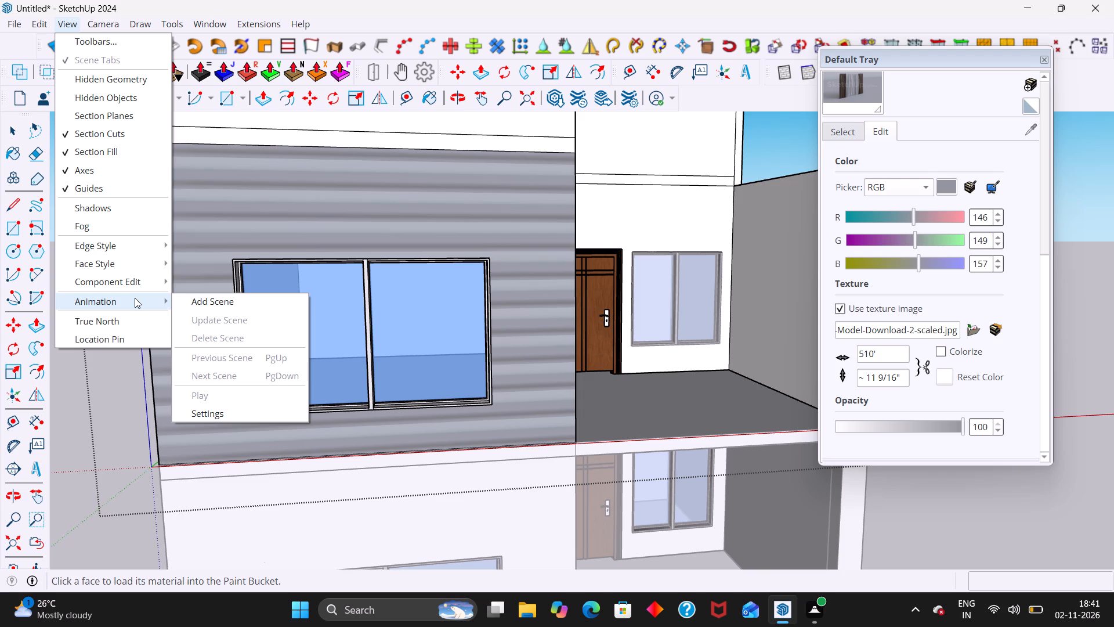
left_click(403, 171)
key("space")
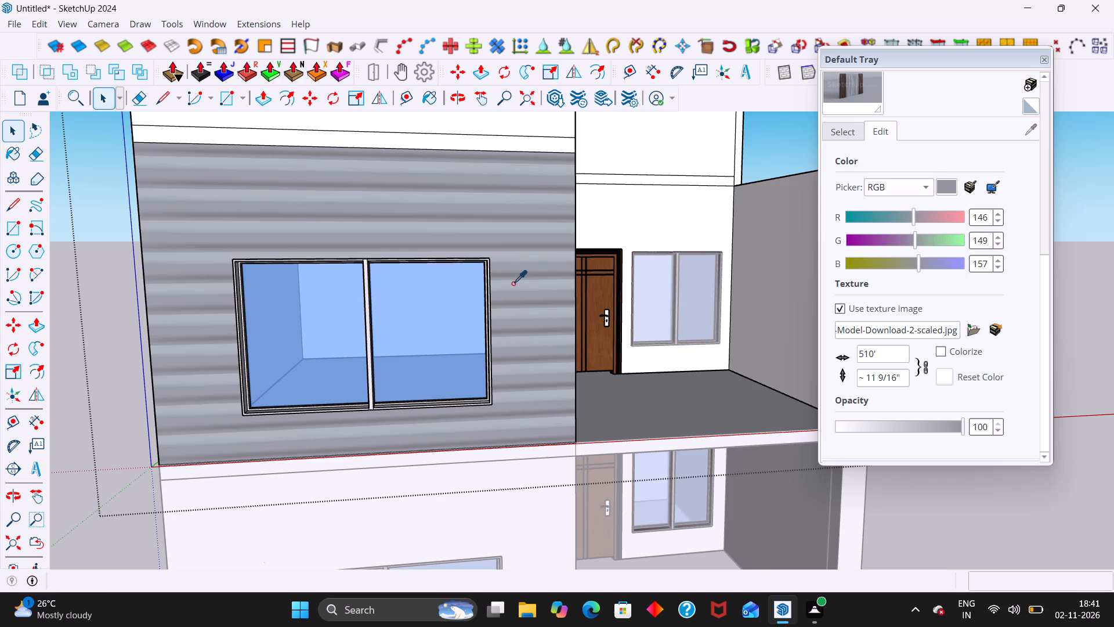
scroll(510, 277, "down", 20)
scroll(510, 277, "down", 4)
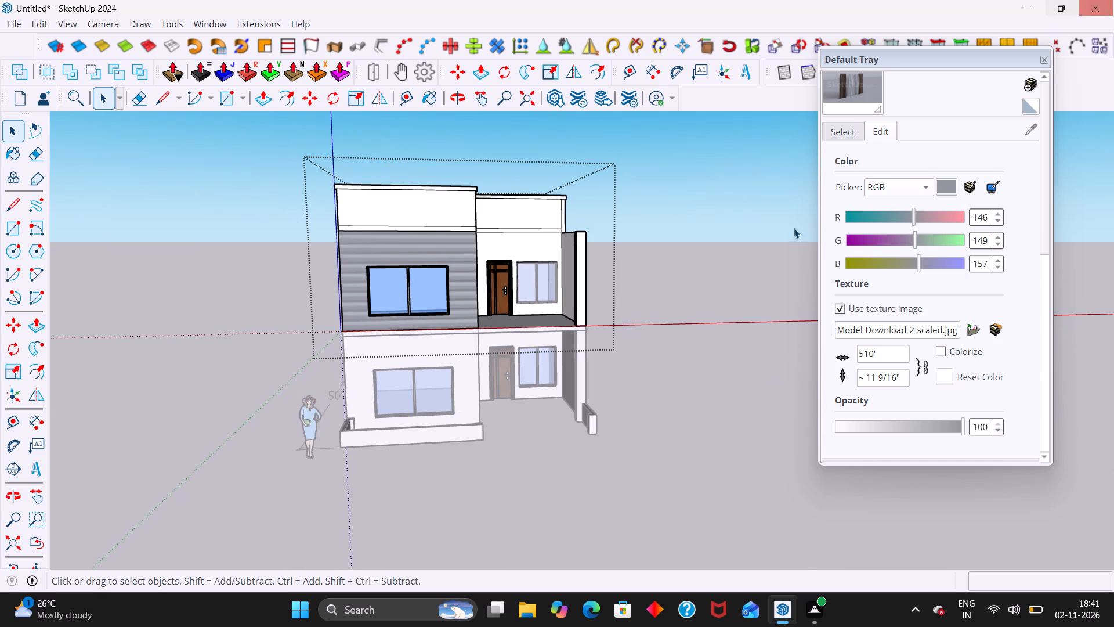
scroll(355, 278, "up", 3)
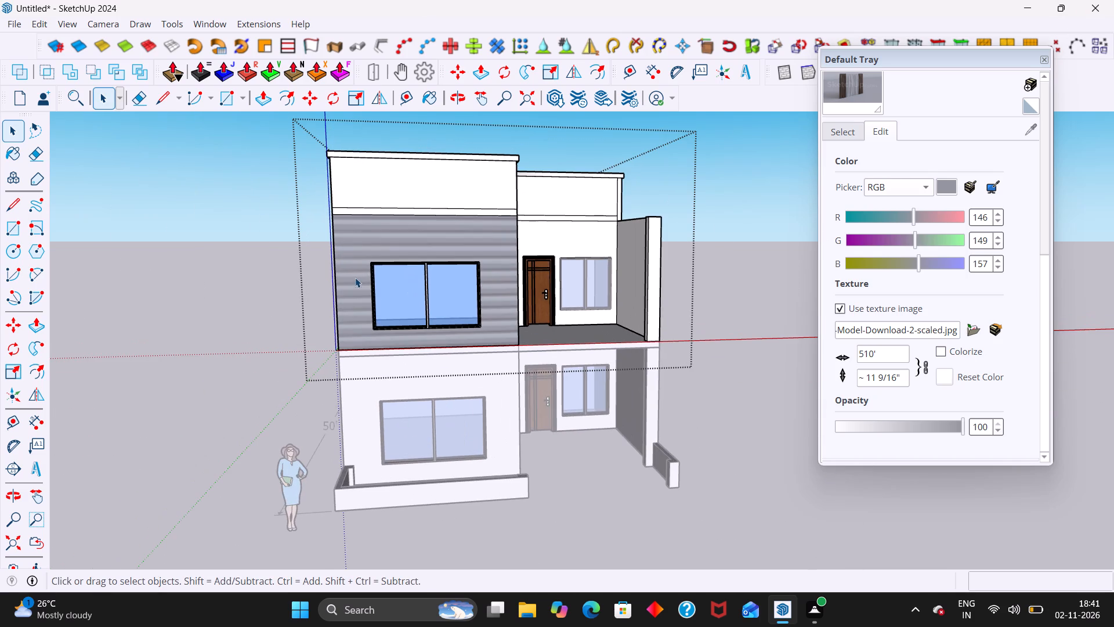
Select the upper-floor front wall and set Material1's texture width to 10'.
scroll(587, 247, "up", 1)
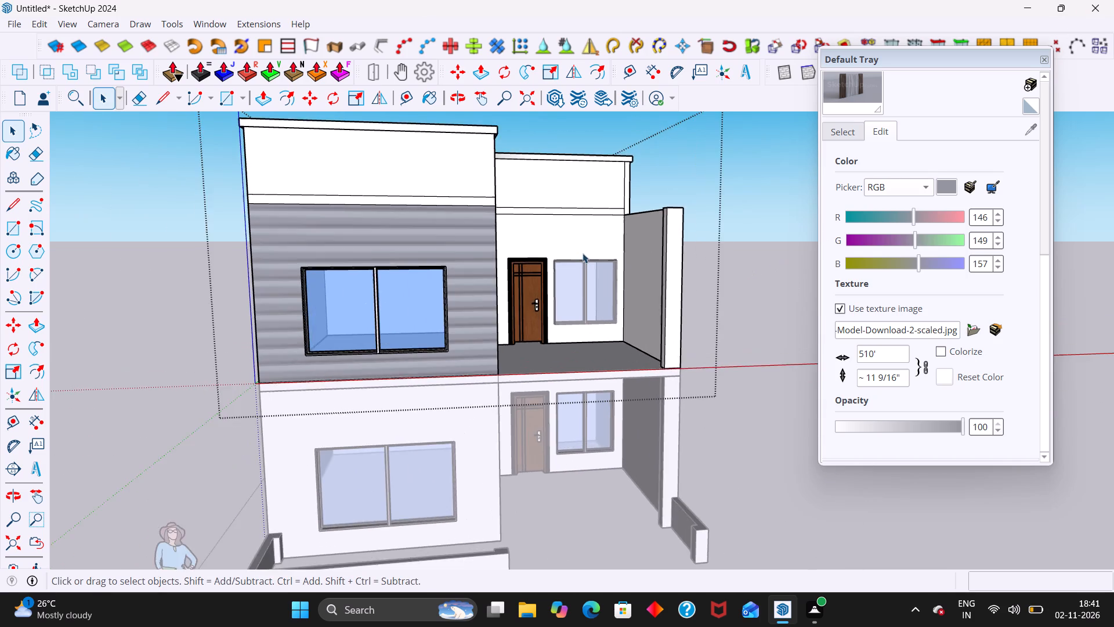
scroll(583, 253, "up", 2)
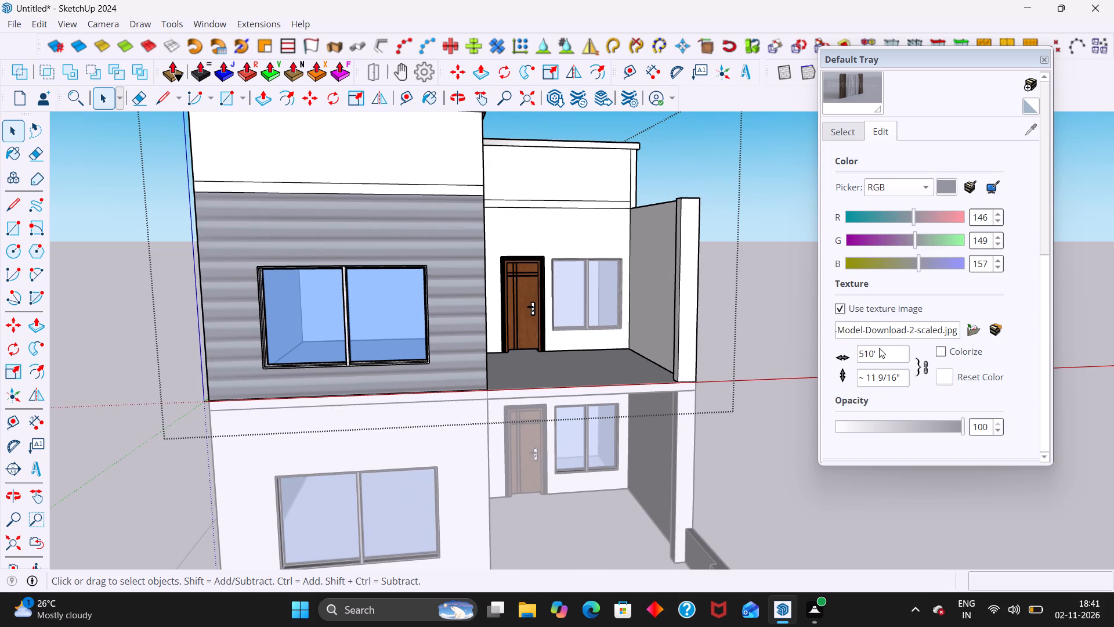
double_click(885, 358)
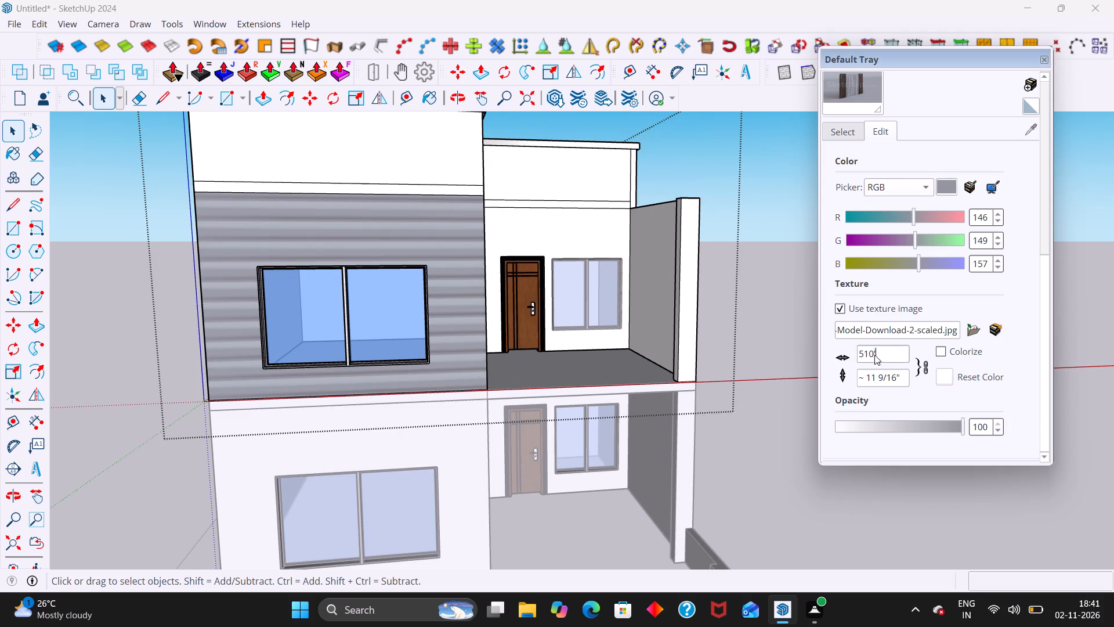
left_click(476, 240)
left_click(440, 225)
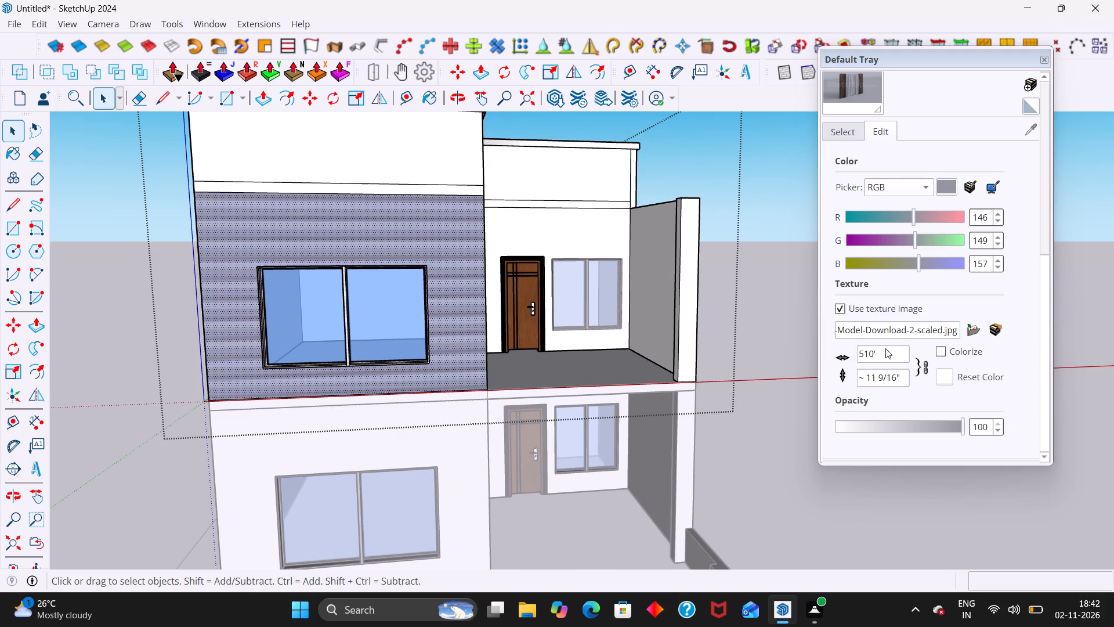
left_click(886, 349)
left_click_drag(881, 352, 848, 359)
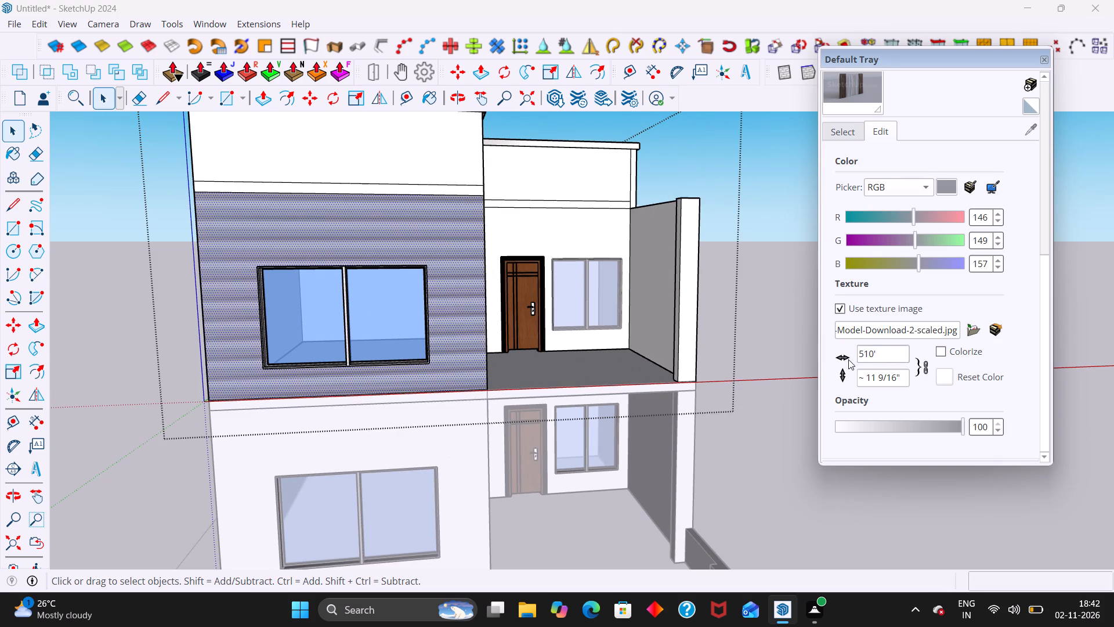
key("BackSpace")
key("BackSpace")
key("BackSpace")
key("BackSpace")
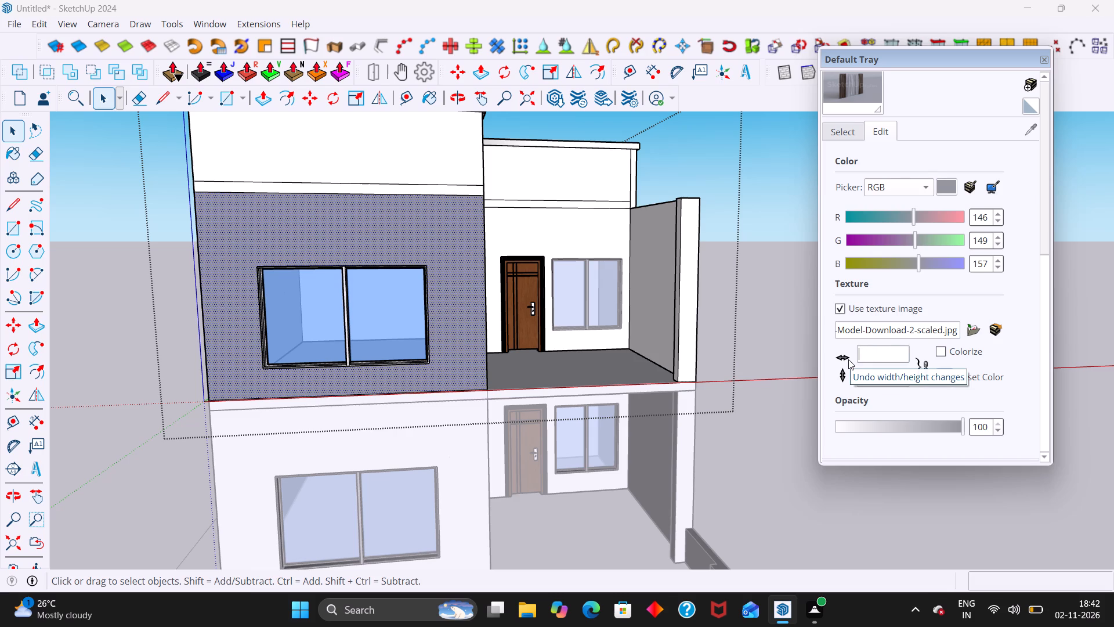
key("BackSpace")
type("10")
key("apostrophe")
key("Return")
key("Return")
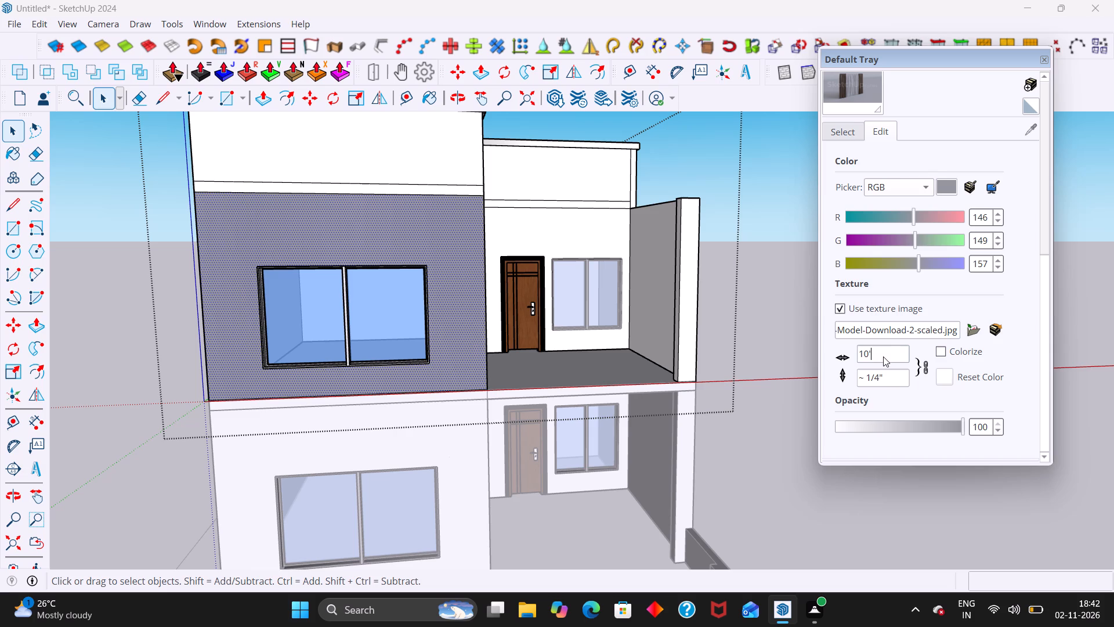
key("Return")
Paint the parapet face above the upper-floor front wall with Material1.
left_click(845, 91)
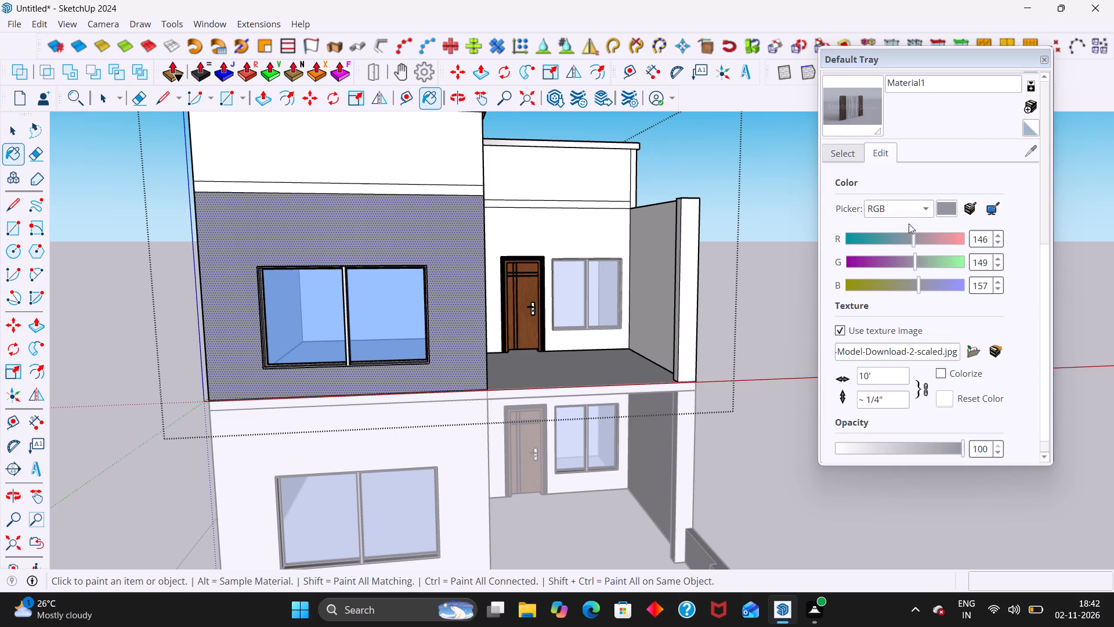
left_click(402, 218)
left_click(387, 163)
scroll(404, 198, "down", 3)
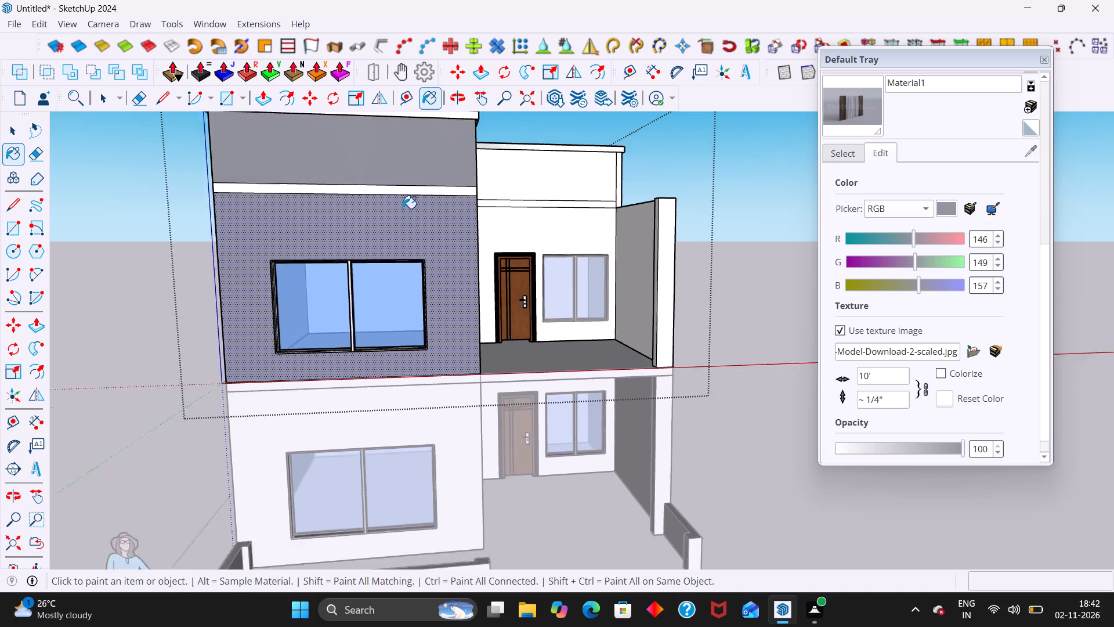
scroll(403, 208, "down", 1)
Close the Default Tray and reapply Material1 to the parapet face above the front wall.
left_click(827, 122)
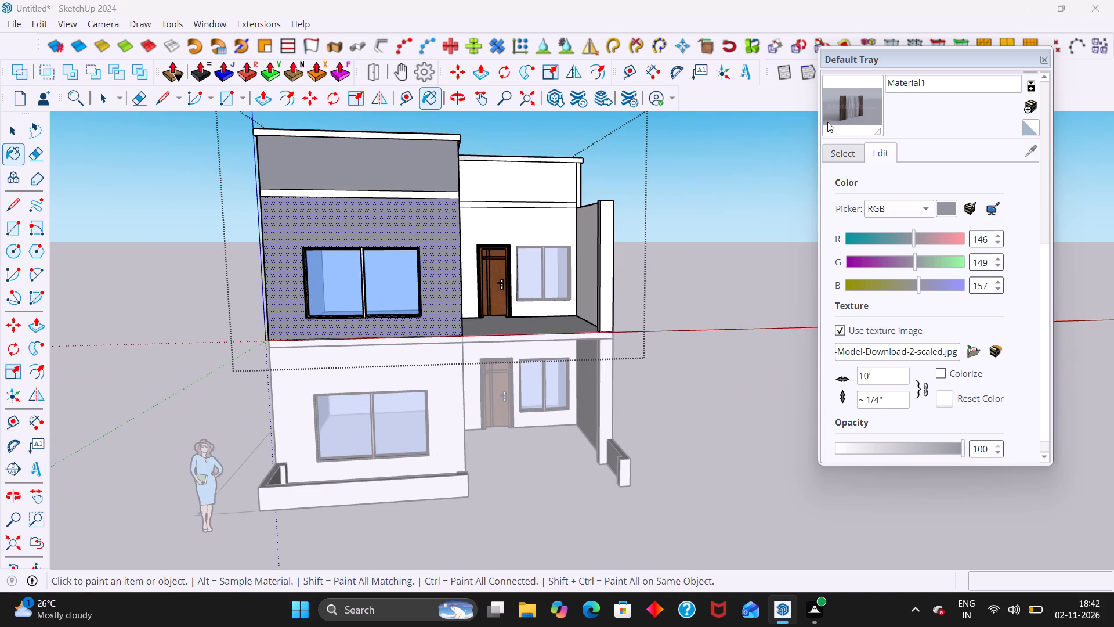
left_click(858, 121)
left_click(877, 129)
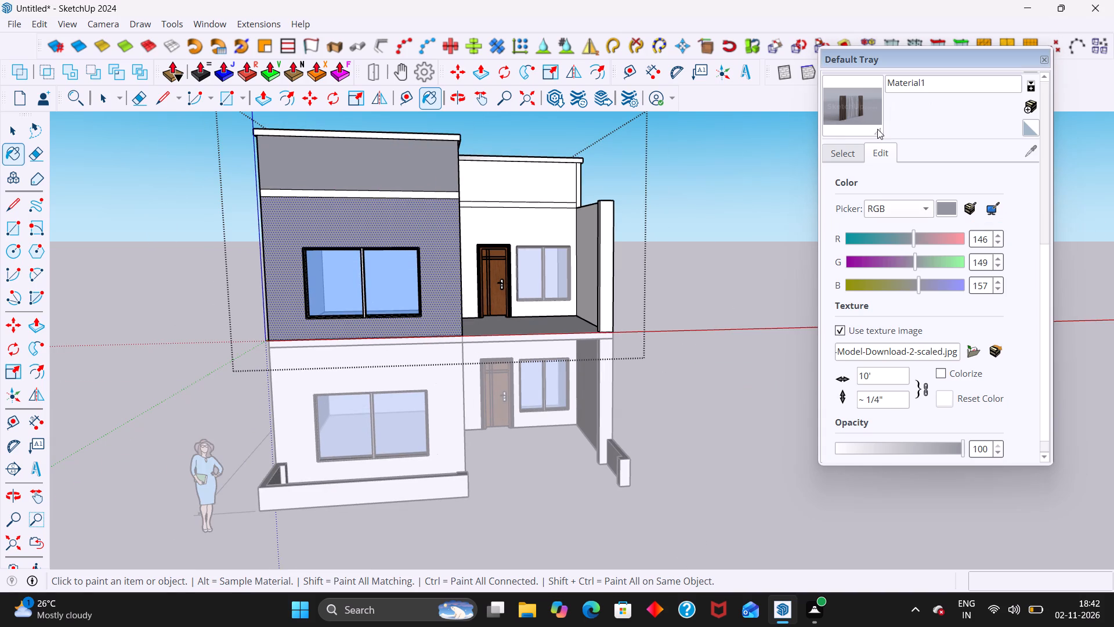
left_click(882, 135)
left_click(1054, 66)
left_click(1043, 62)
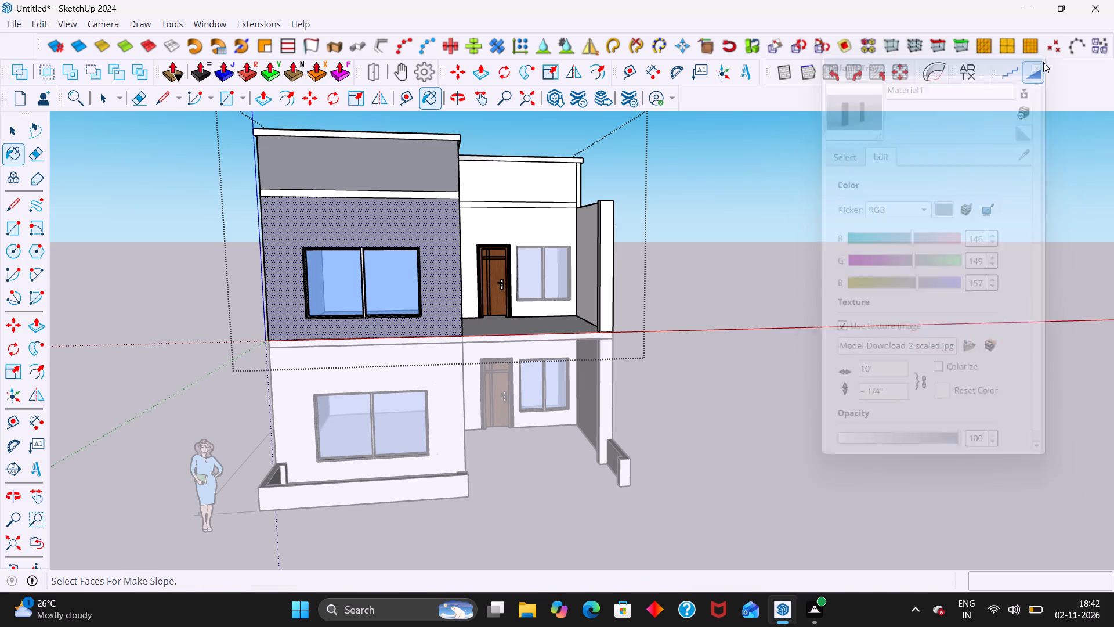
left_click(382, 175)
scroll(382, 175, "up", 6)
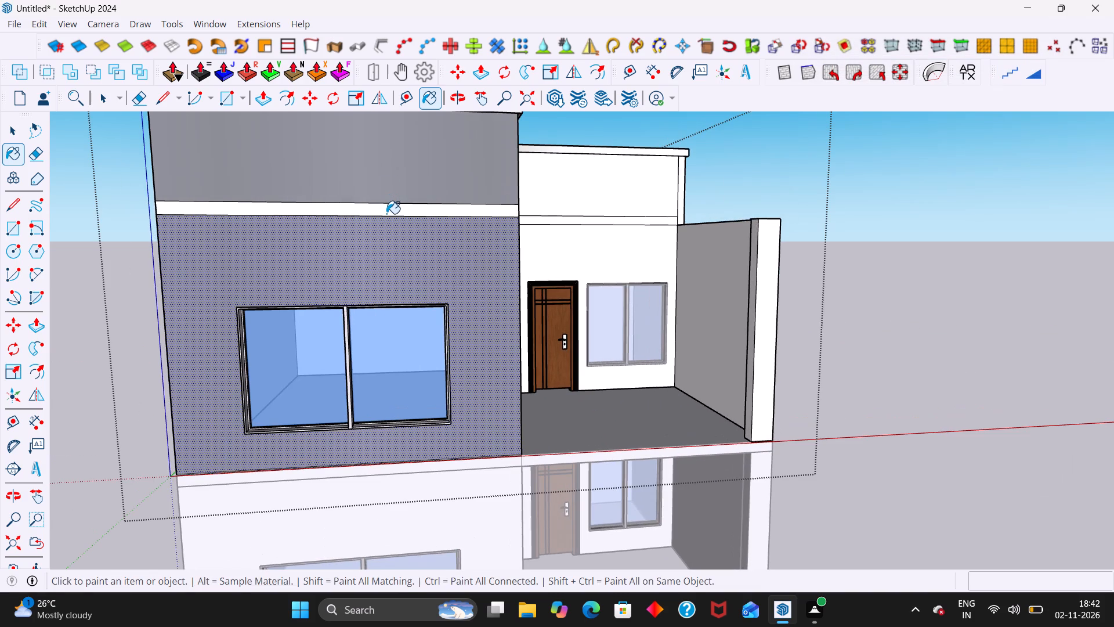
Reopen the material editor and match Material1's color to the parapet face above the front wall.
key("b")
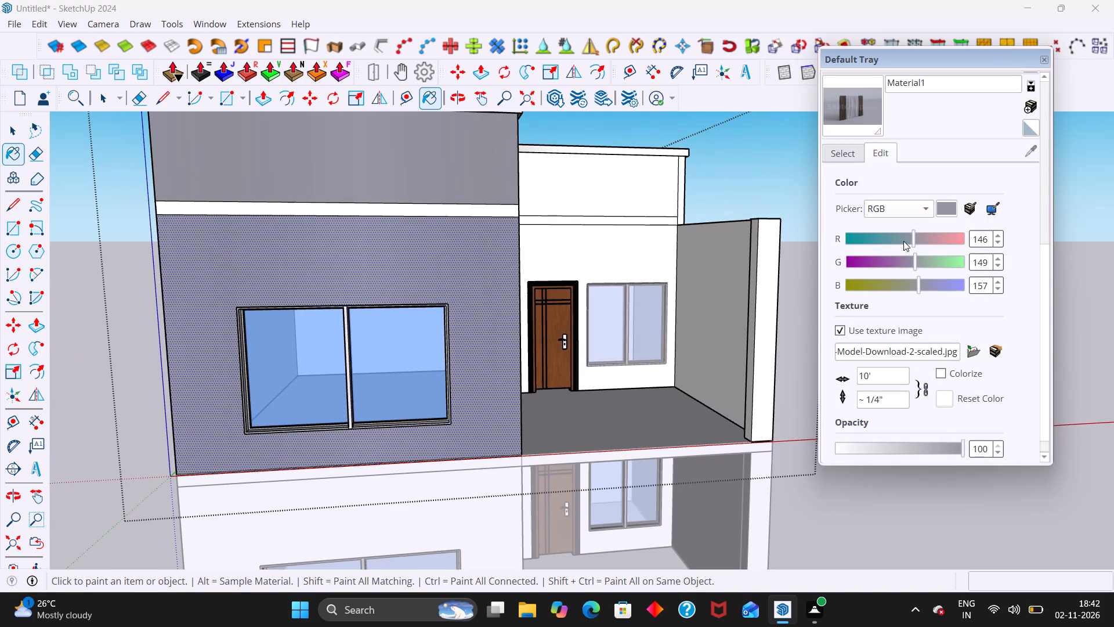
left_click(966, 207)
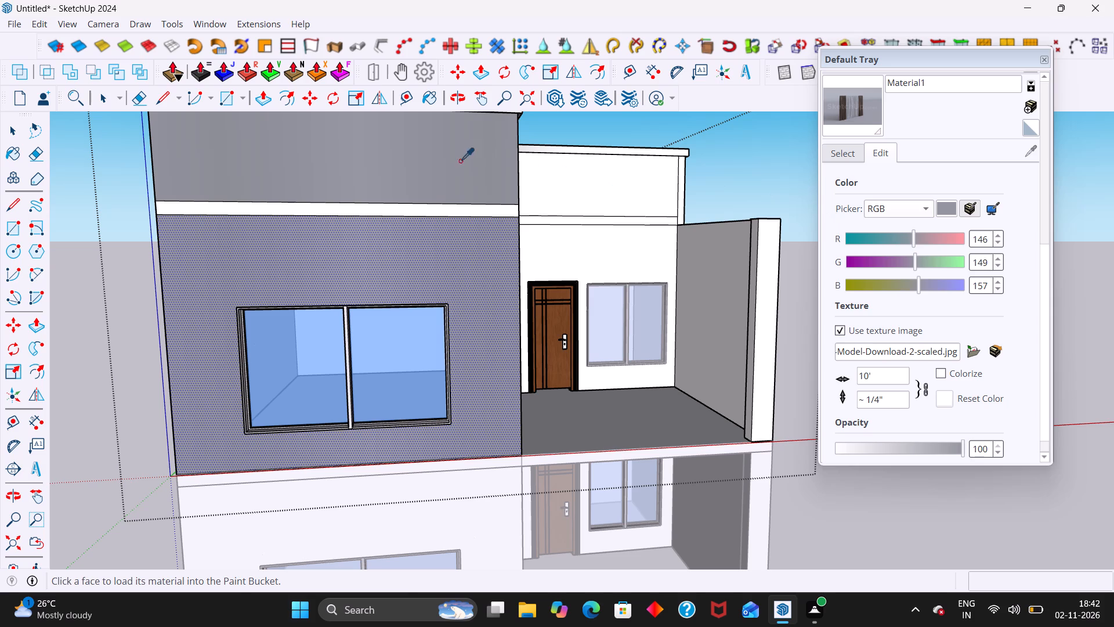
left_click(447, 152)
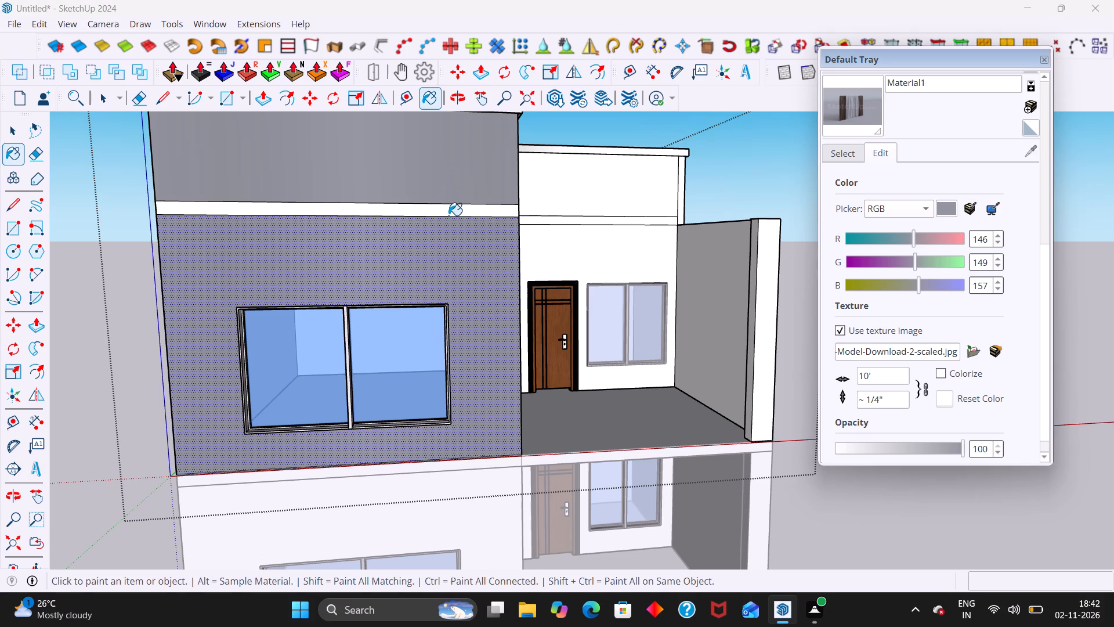
Match Material1's color to the white band below the parapet, reapply it to the parapet and front wall, and clear the selection.
key("b")
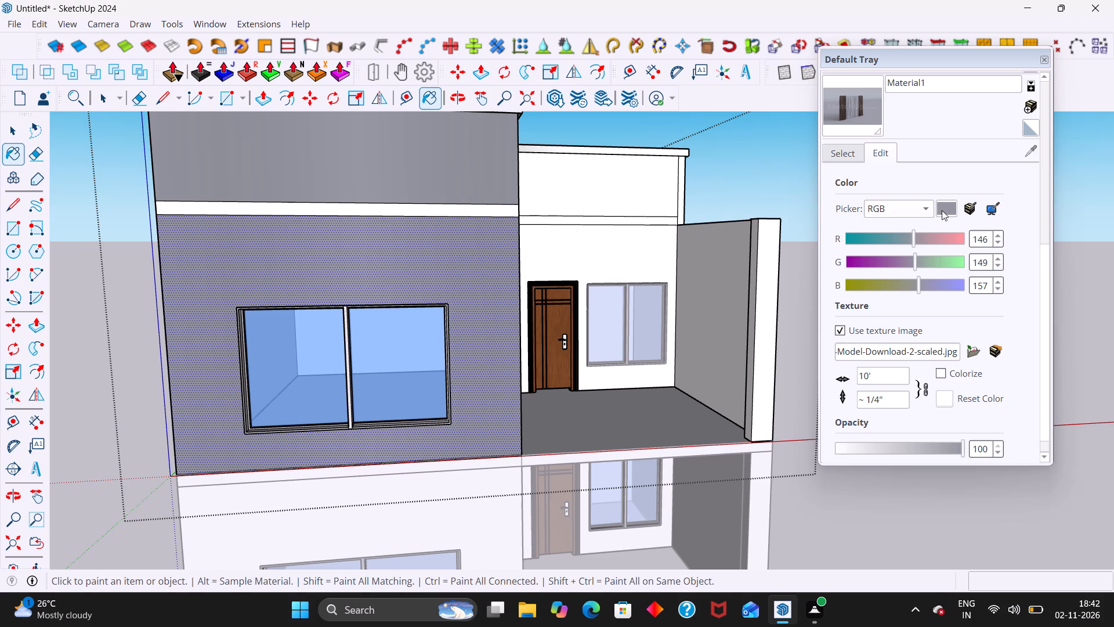
left_click(973, 209)
left_click(502, 212)
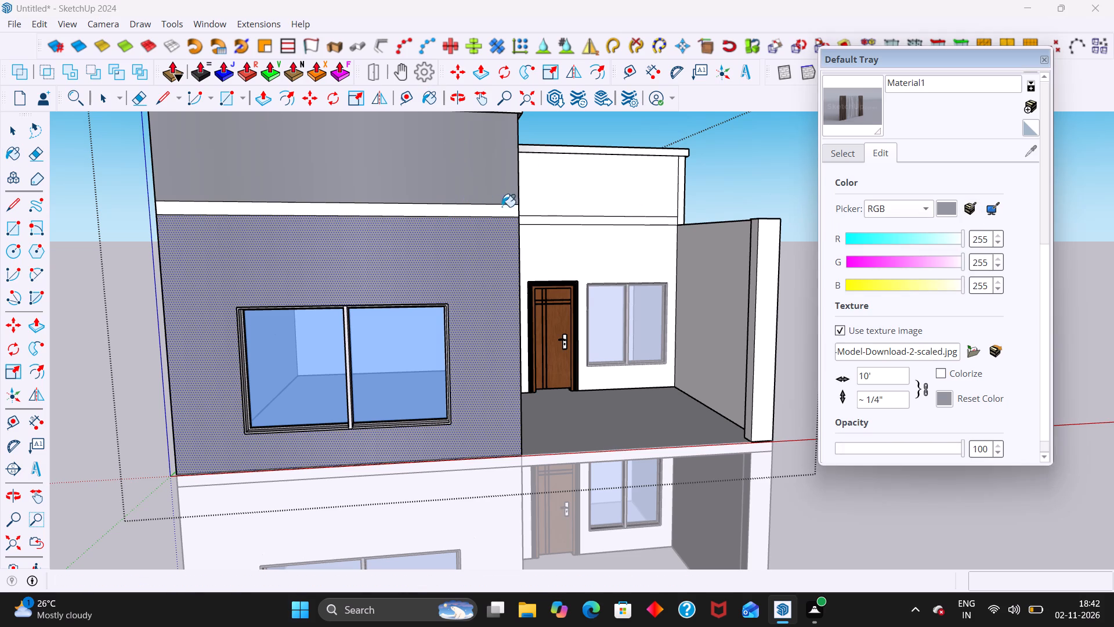
left_click(499, 181)
left_click(476, 248)
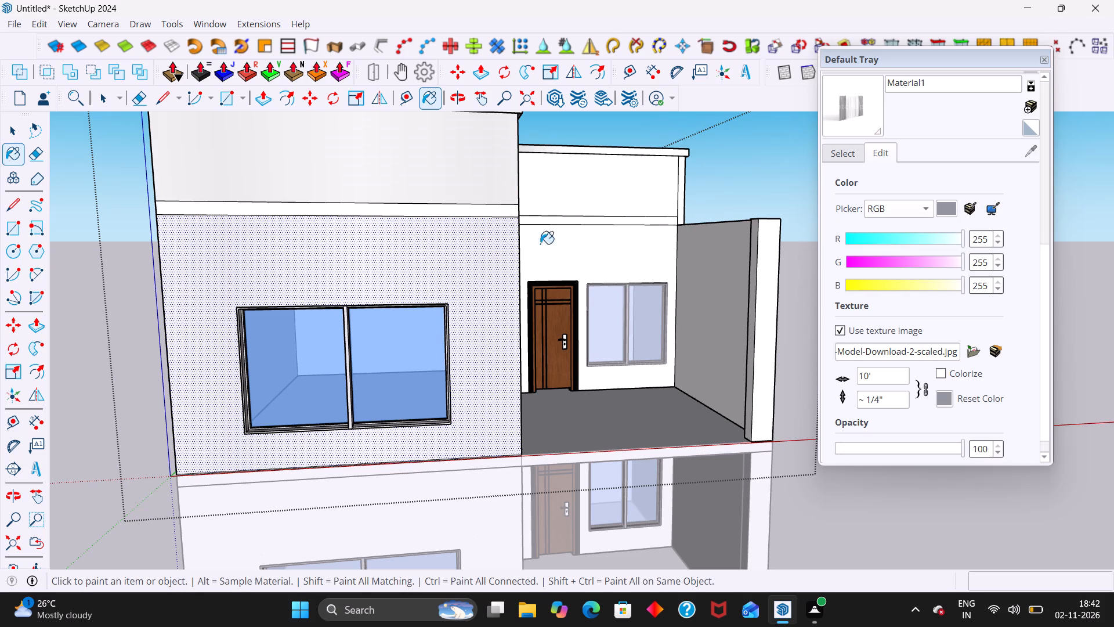
key("b")
key("space")
left_click(712, 186)
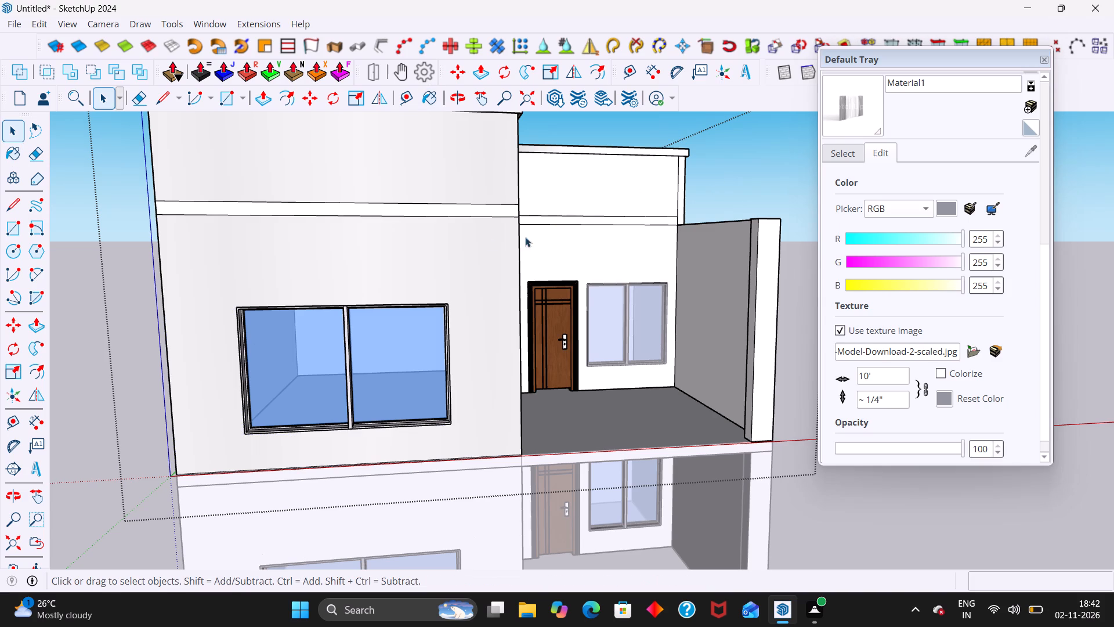
Create a new material named Material2 using the Free-Sketchup-Curtains JPG from Downloads as its texture image.
middle_click_drag(426, 254, 144, 286)
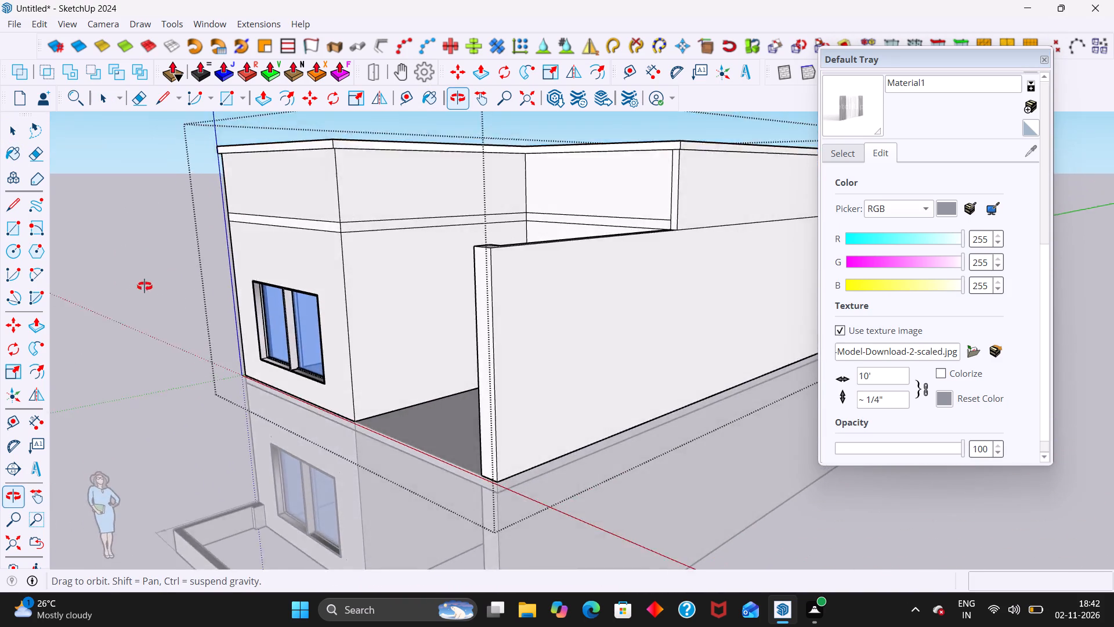
middle_click_drag(144, 286, 410, 286)
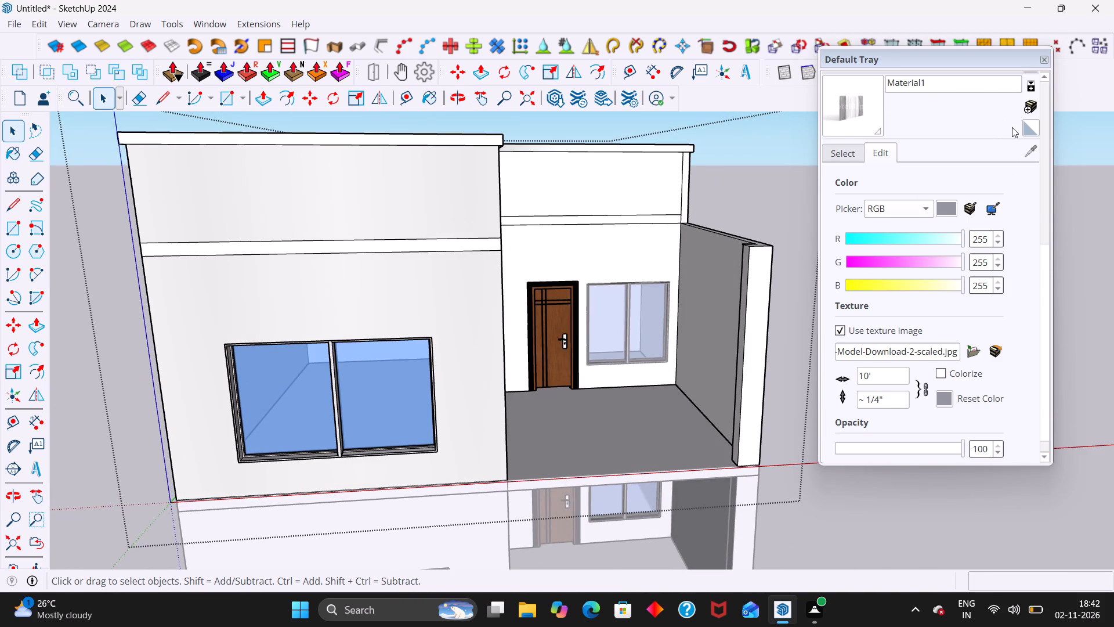
left_click(1031, 107)
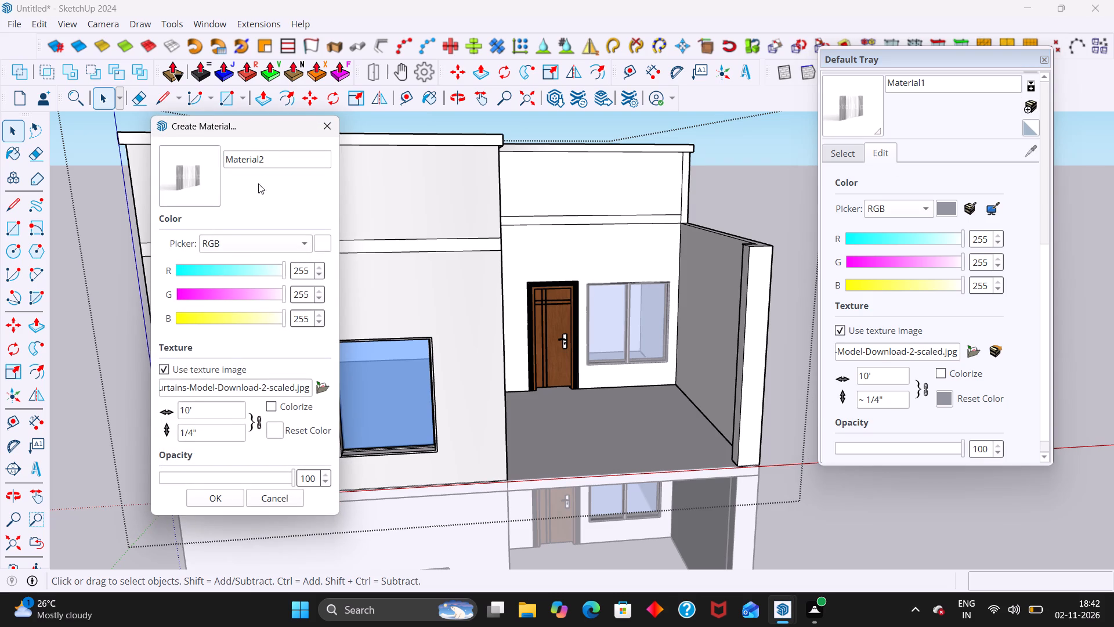
left_click(320, 390)
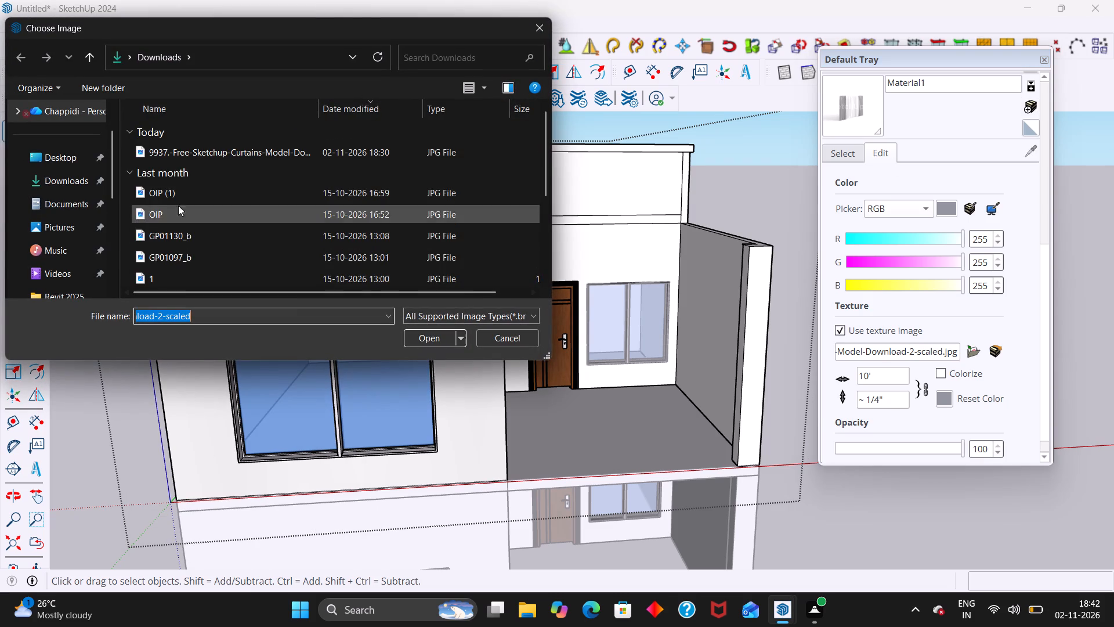
left_click(200, 155)
double_click(197, 154)
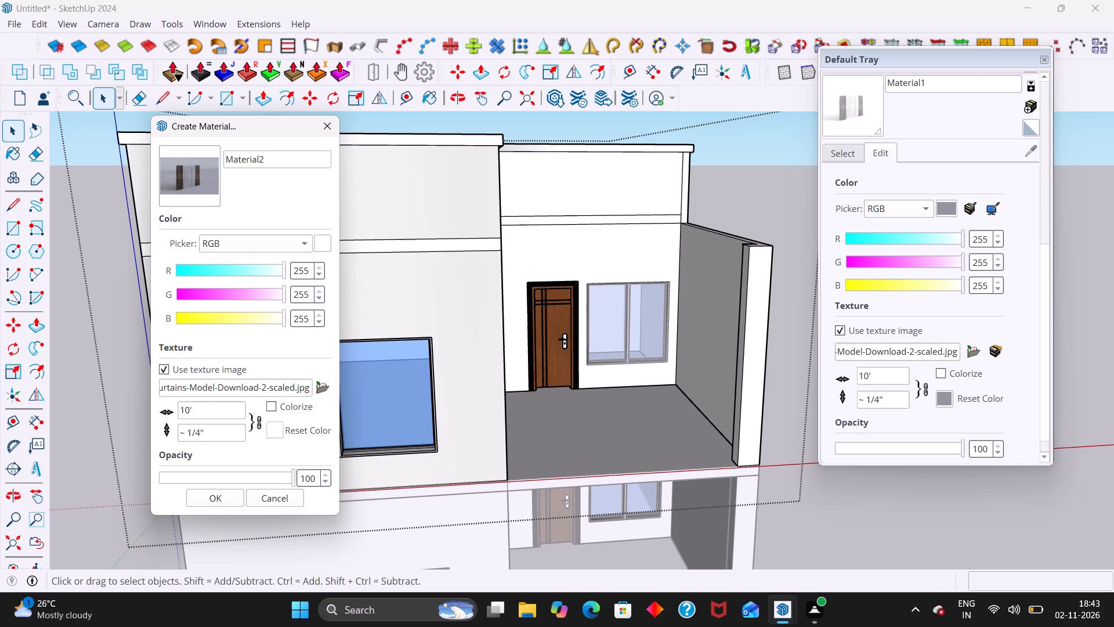
left_click(218, 492)
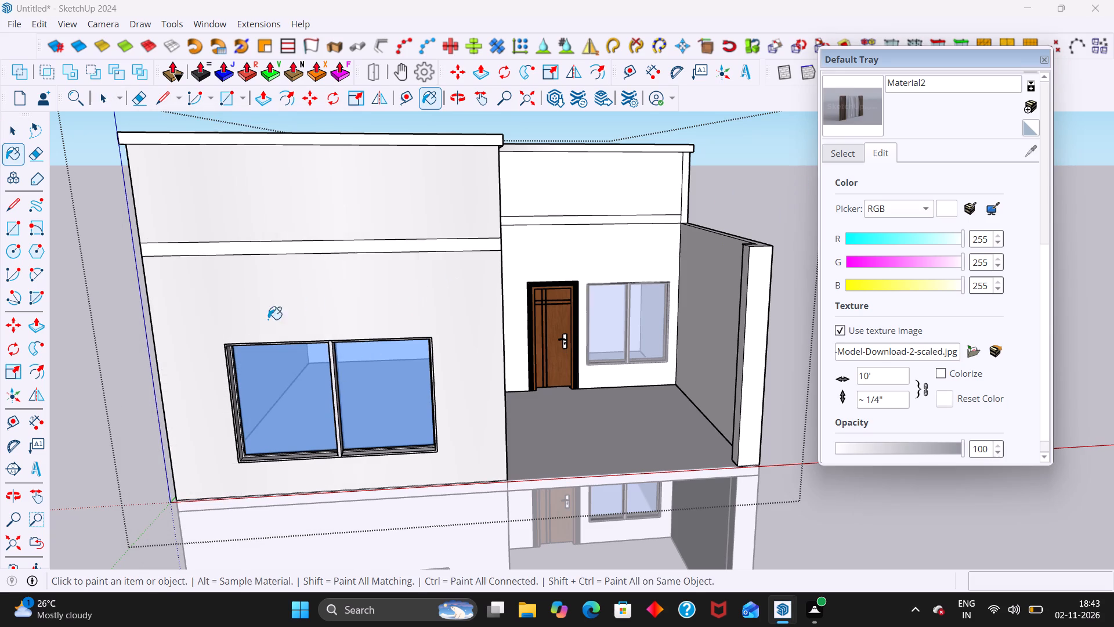
Paint the upper-floor front wall around the large window with Material2.
left_click(240, 309)
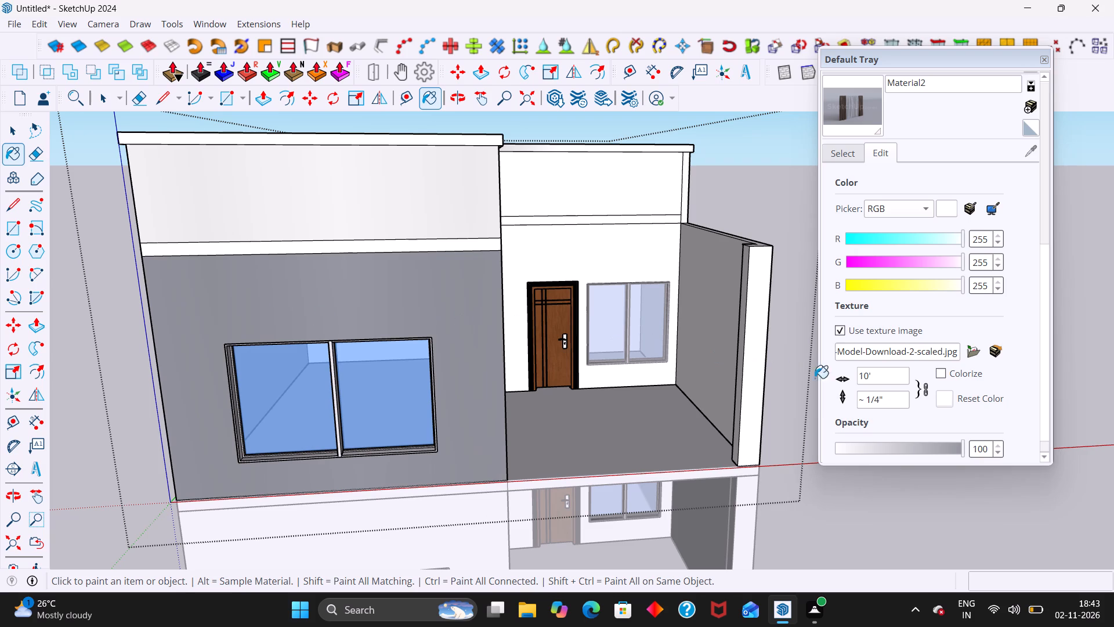
Set Material2's texture width to 1'.
double_click(880, 374)
left_click_drag(878, 373, 851, 377)
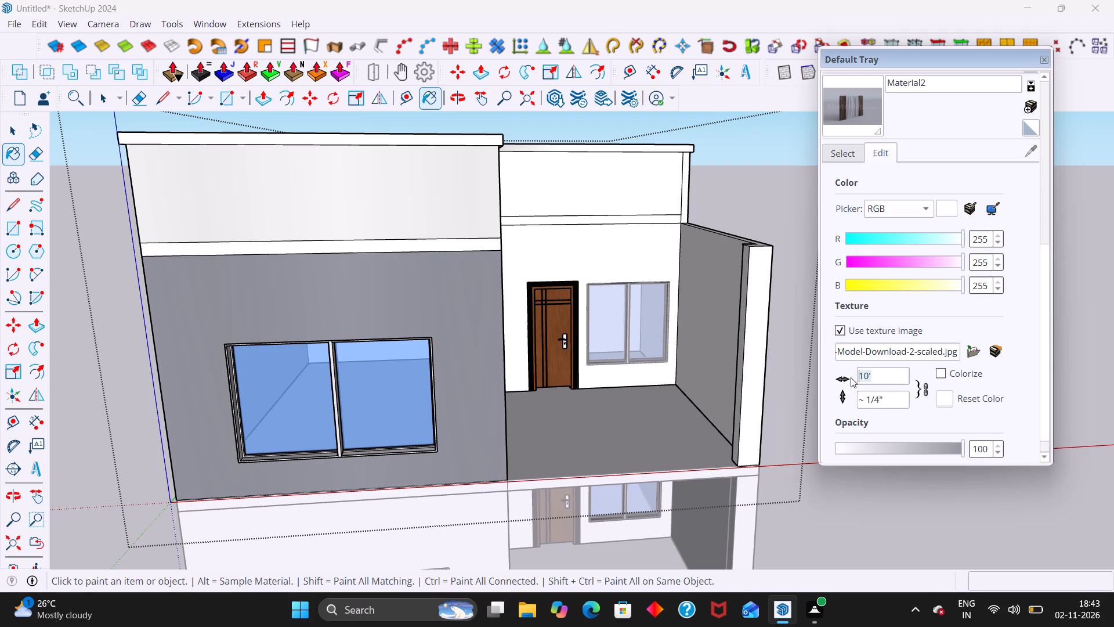
type("1'")
key("Return")
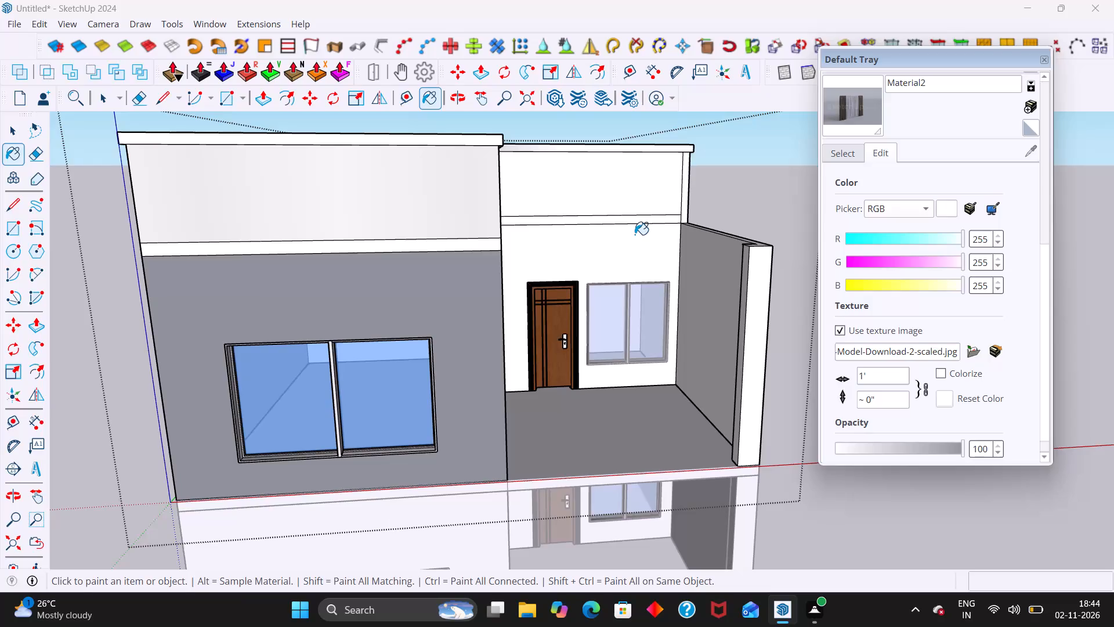
key("space")
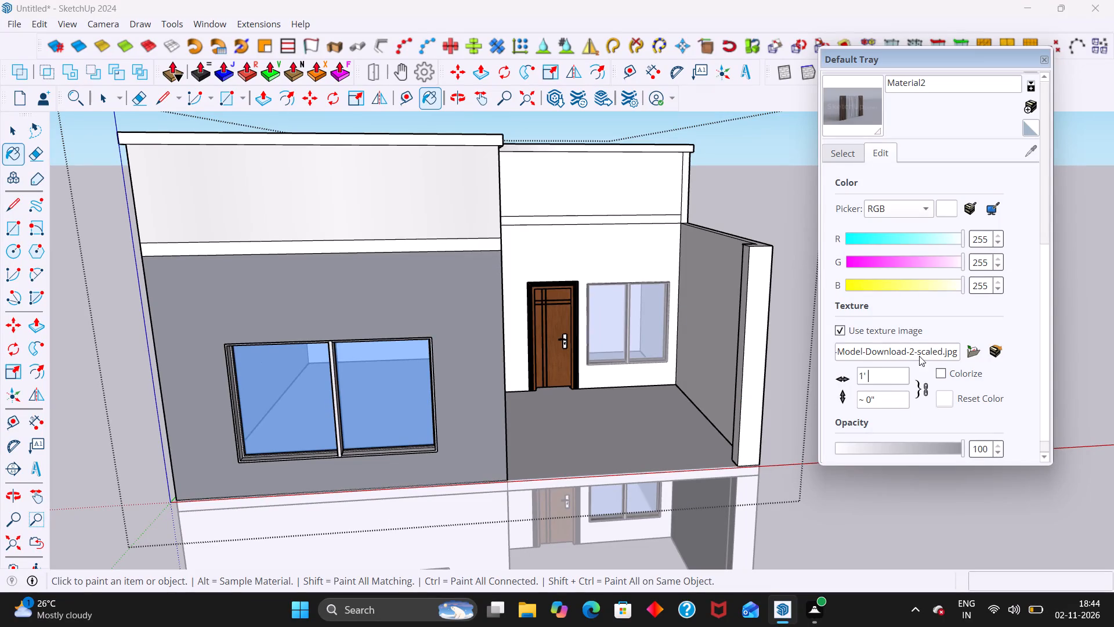
Match Material2's color to the parapet face above the upper-floor front wall.
left_click(971, 206)
left_click(423, 230)
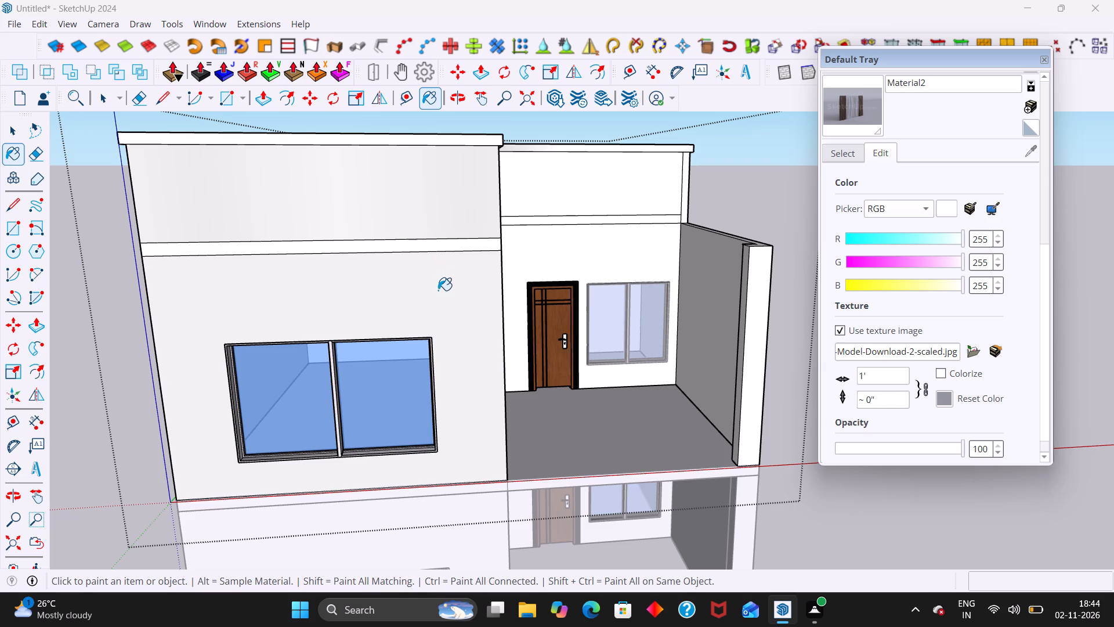
Set Material2's texture height to 5'.
key("space")
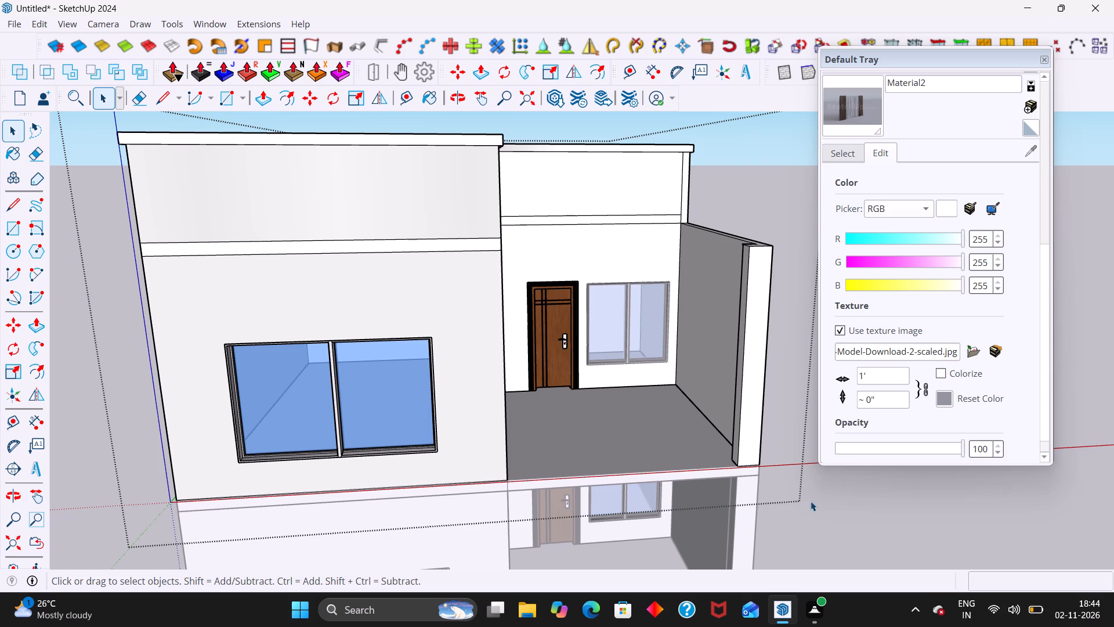
scroll(450, 246, "down", 13)
middle_click_drag(427, 294, 389, 264)
scroll(472, 278, "up", 2)
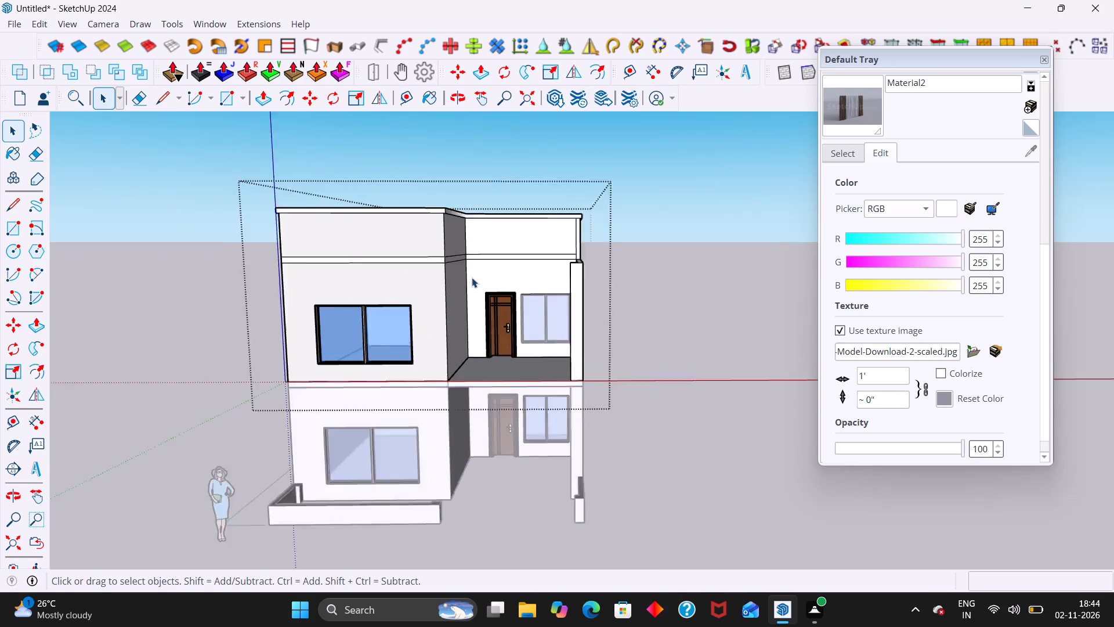
scroll(472, 278, "up", 5)
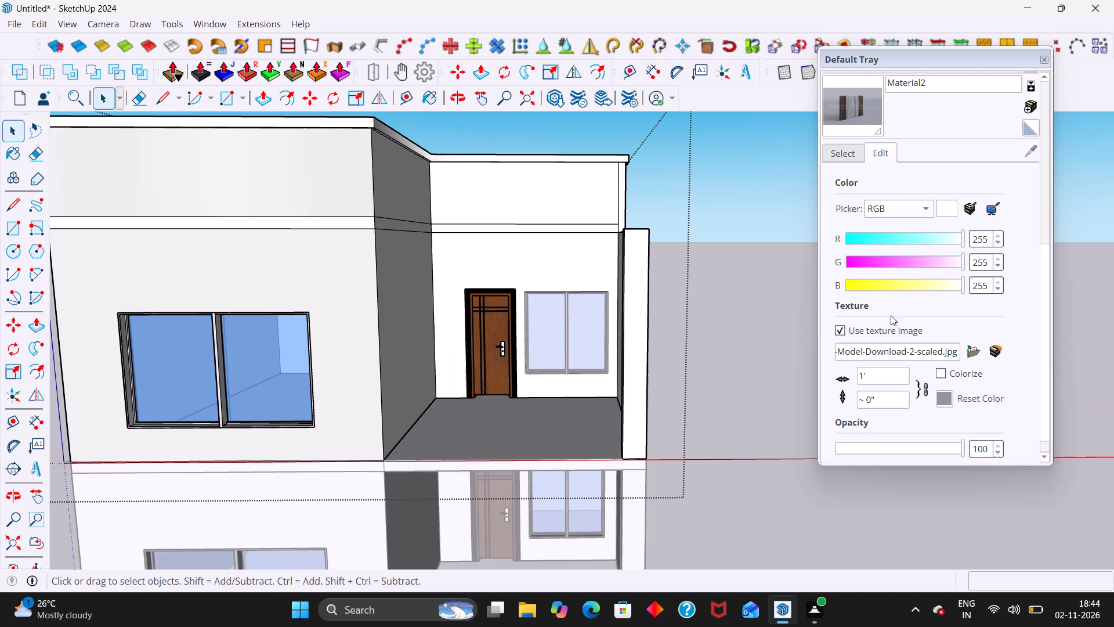
double_click(873, 376)
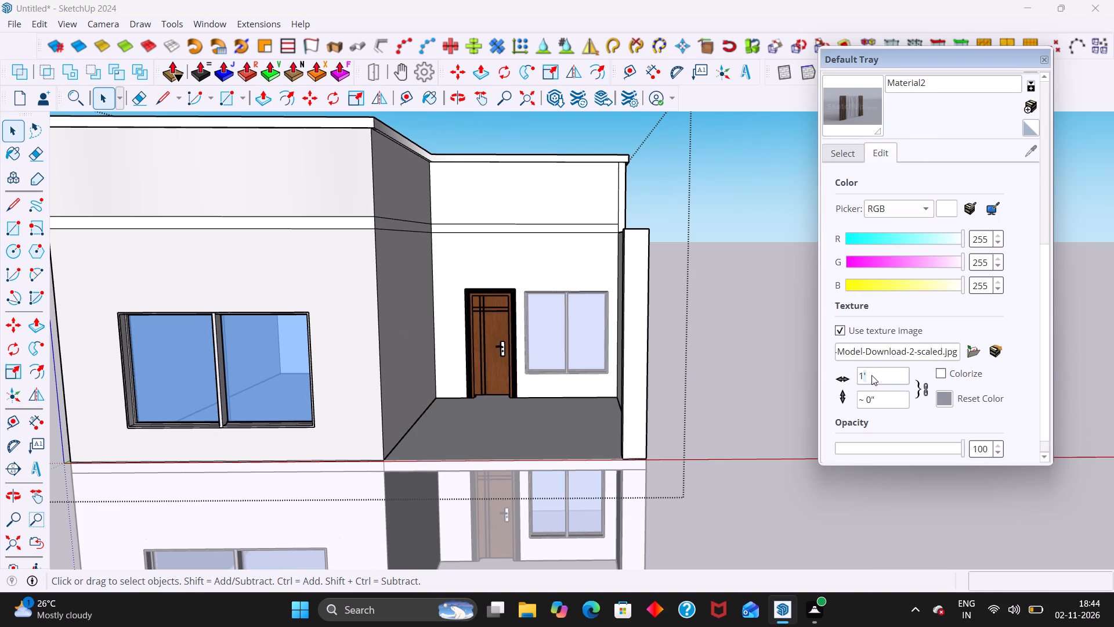
double_click(877, 400)
left_click_drag(877, 400, 842, 408)
type("5'")
Paint the upper-floor front wall around the large window and the recessed wall around the door with Material2.
left_click(844, 121)
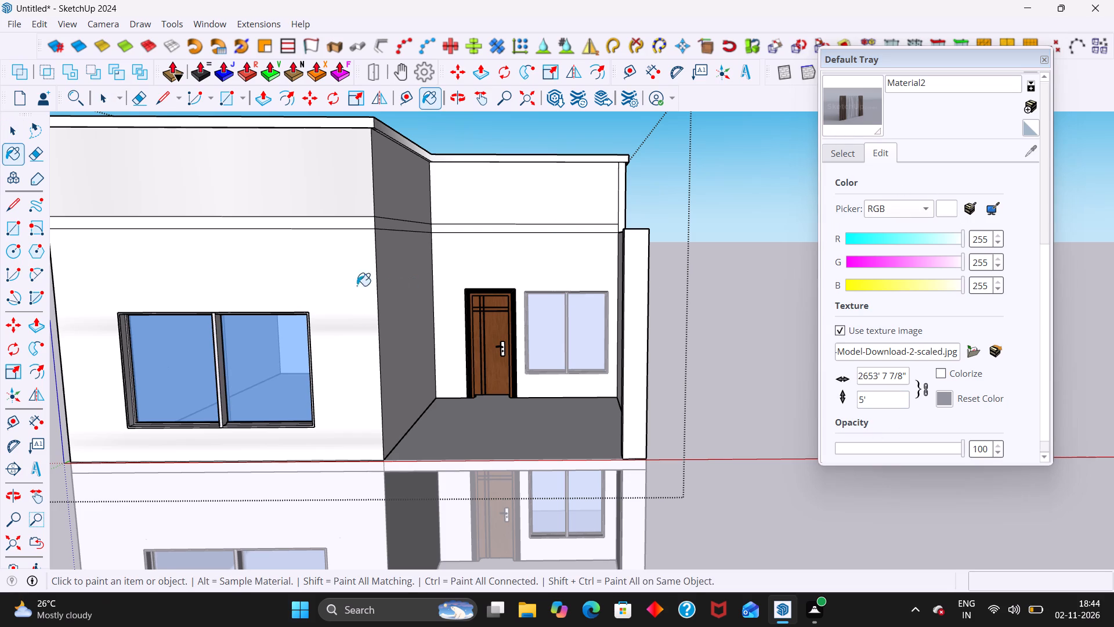
left_click(342, 279)
left_click(318, 284)
scroll(321, 283, "up", 5)
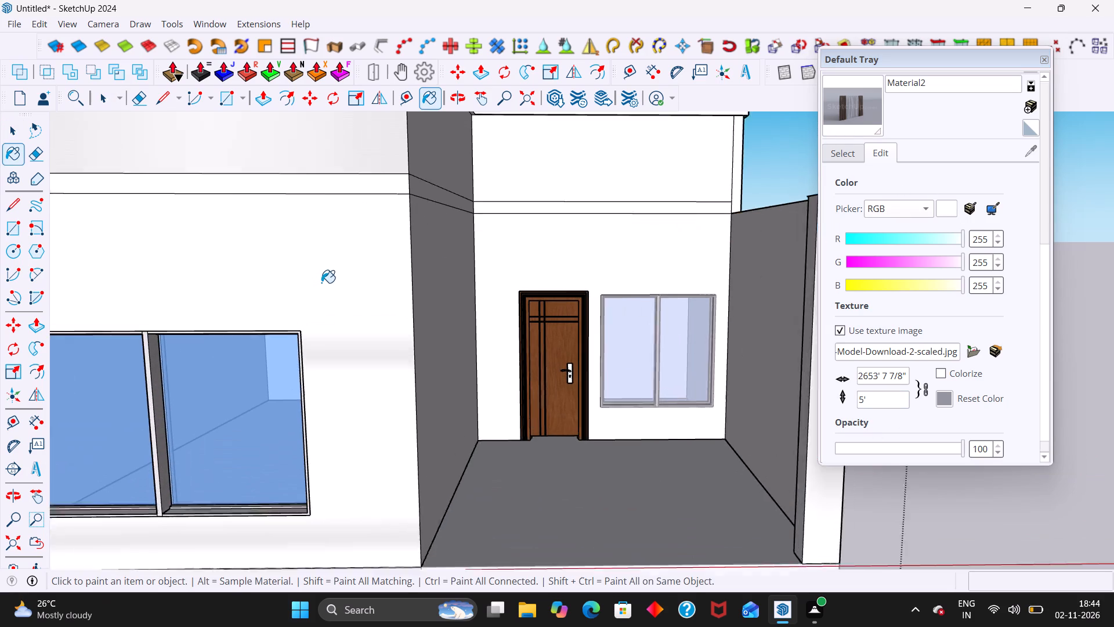
scroll(321, 283, "up", 1)
double_click(339, 279)
scroll(340, 276, "down", 4)
left_click(529, 260)
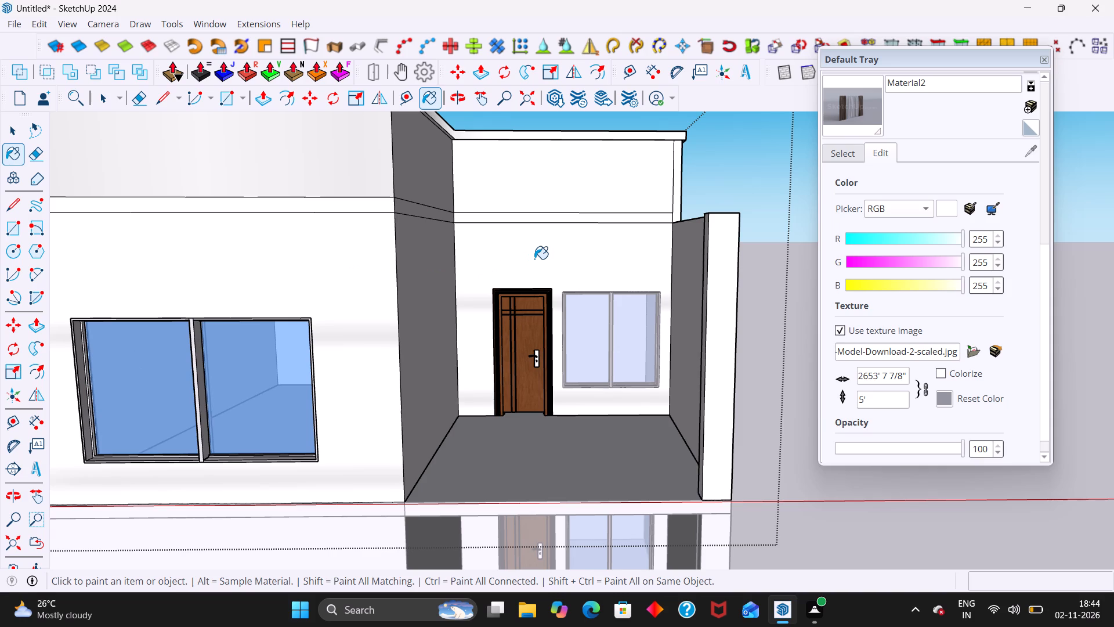
scroll(535, 249, "down", 7)
key("space")
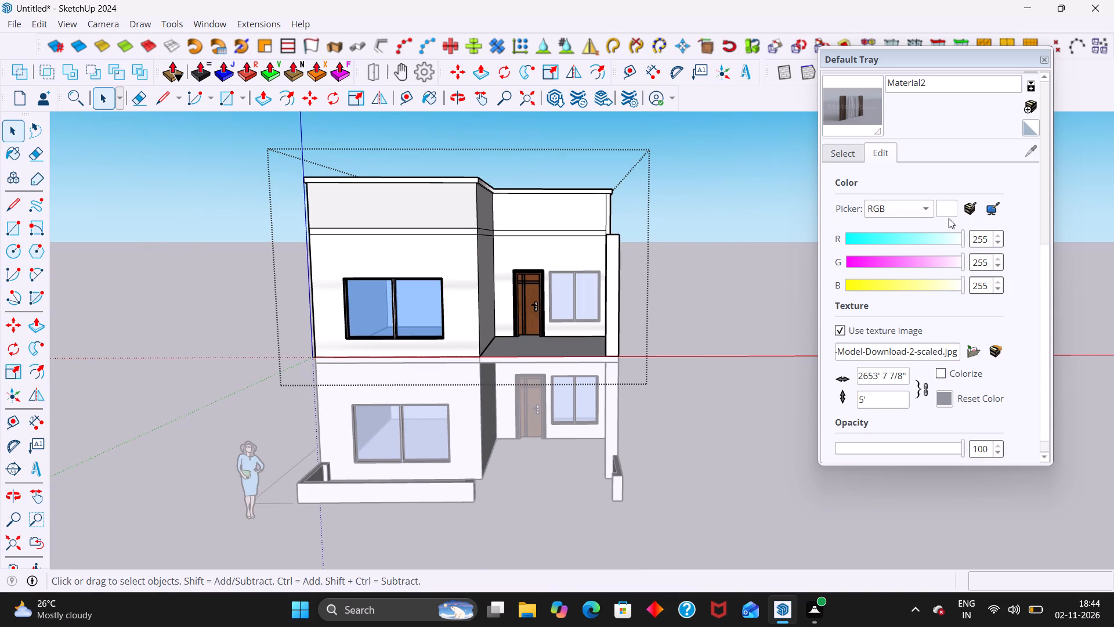
Browse the available materials, from those in the model to the Materials library folders and the 3d Printing collection.
left_click(1014, 86)
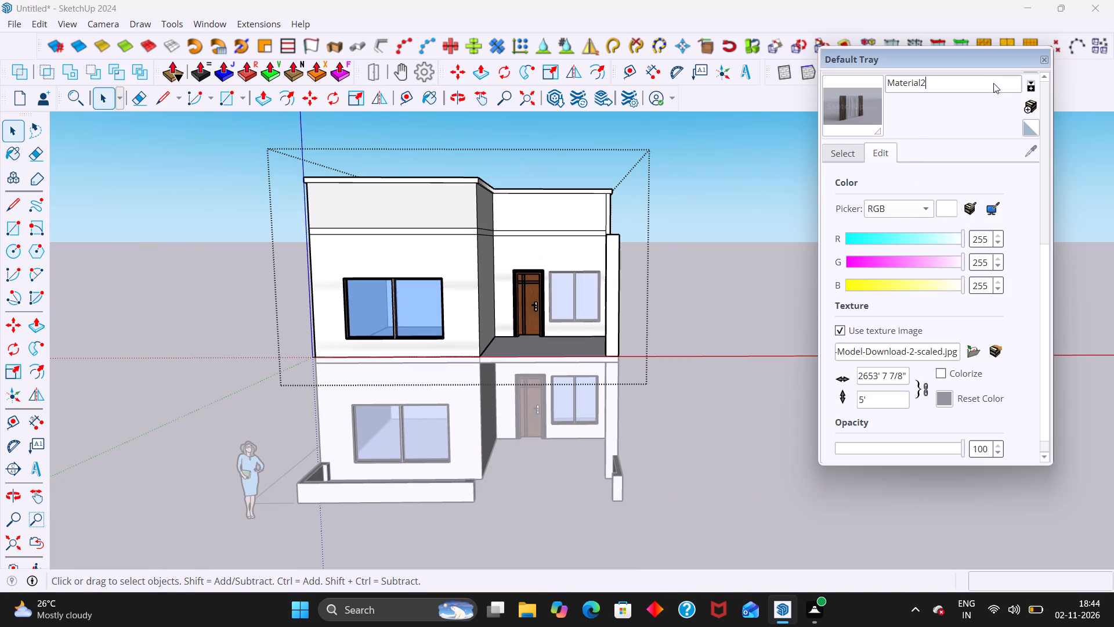
left_click(1032, 83)
left_click(1032, 83)
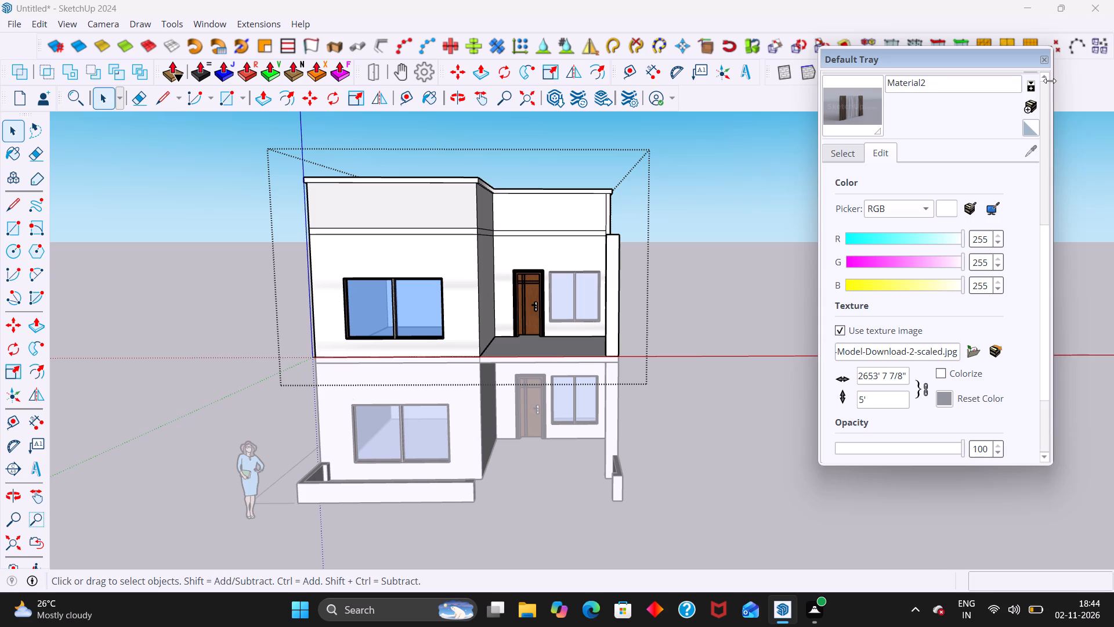
left_click(1050, 81)
left_click(1046, 75)
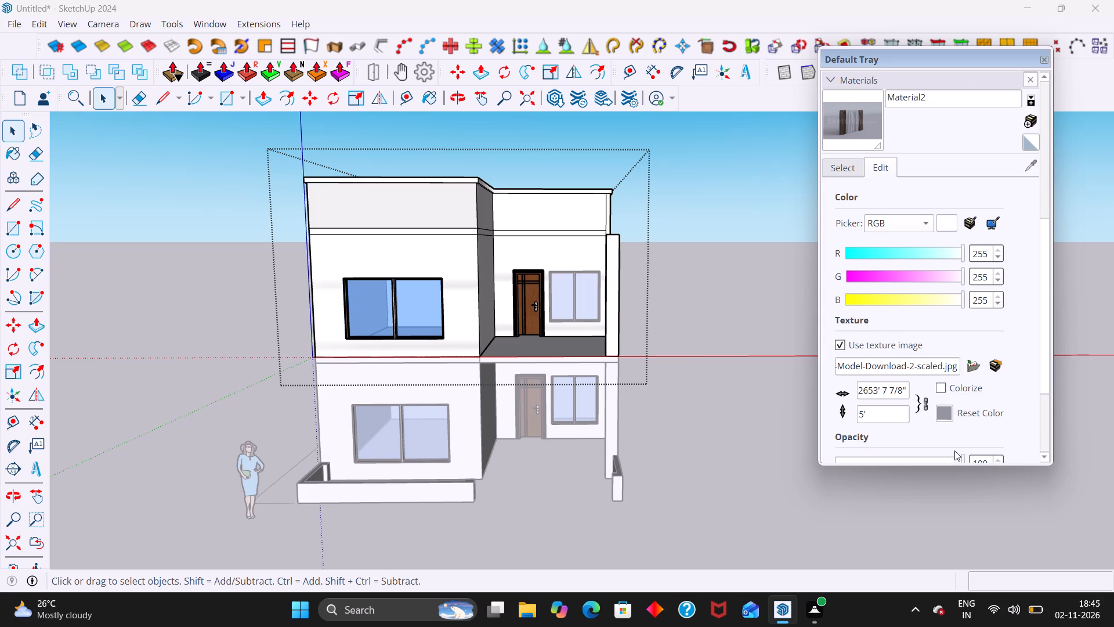
scroll(954, 426, "down", 3)
scroll(937, 305, "up", 2)
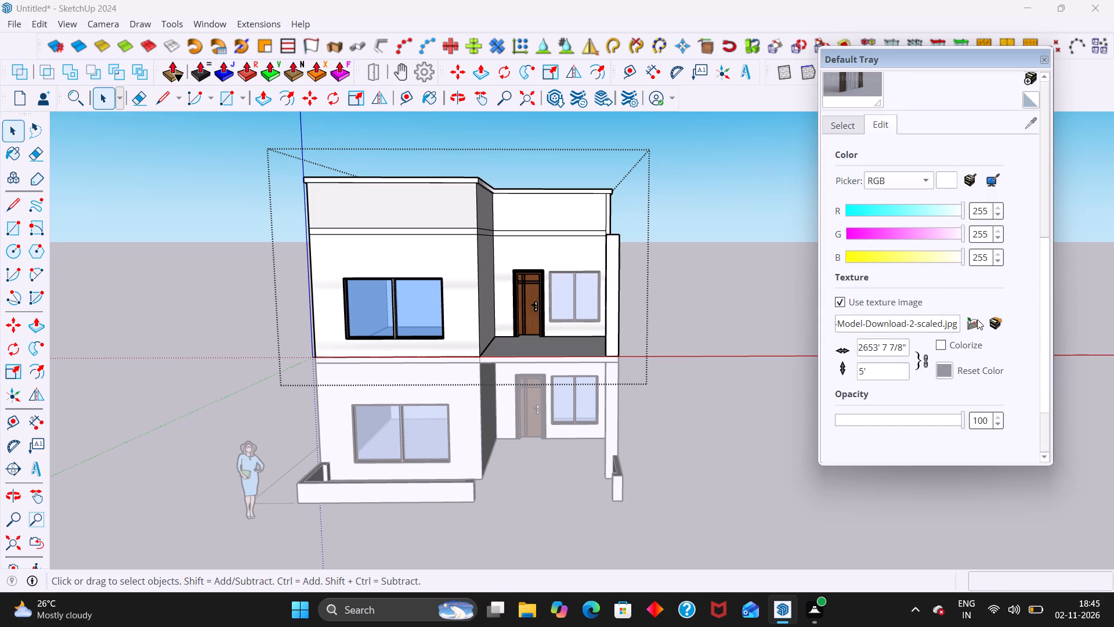
scroll(983, 229, "down", 4)
scroll(917, 138, "up", 8)
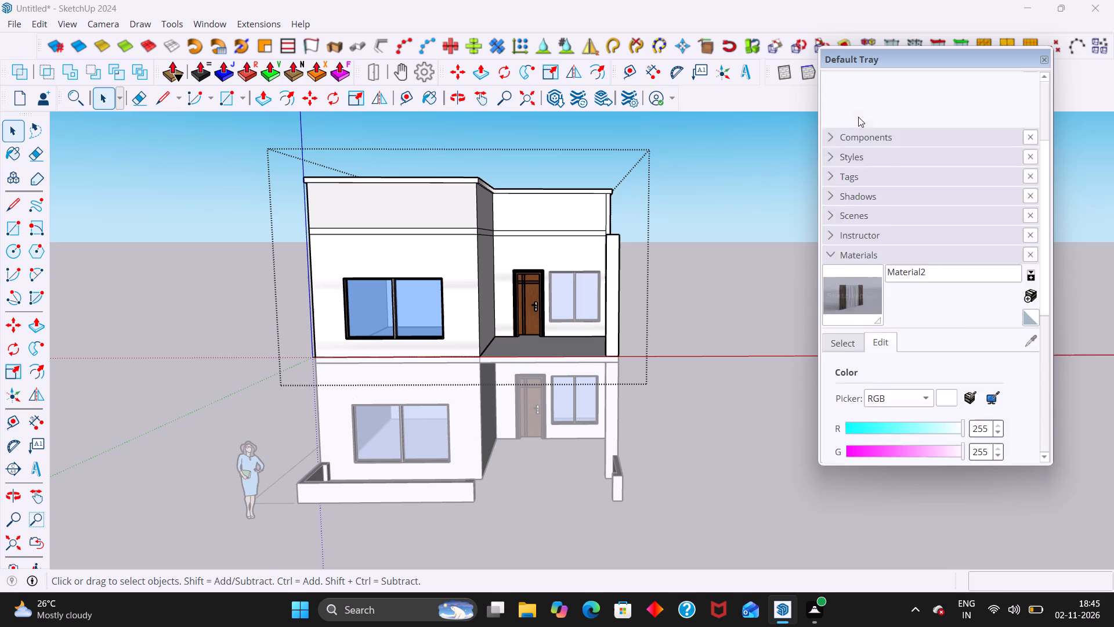
left_click(878, 302)
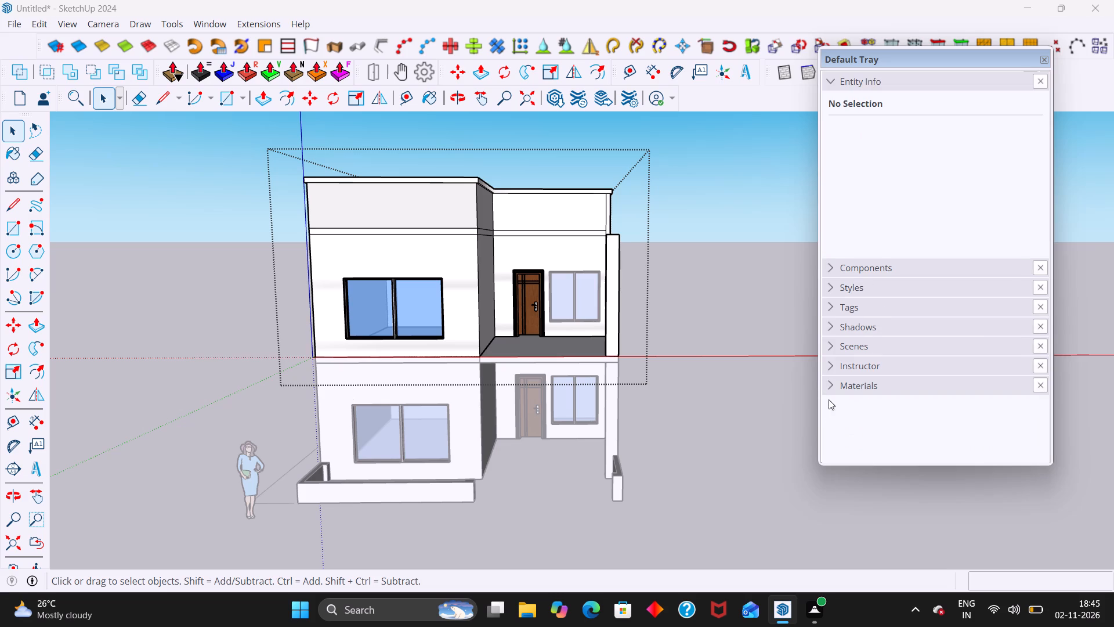
left_click(833, 384)
scroll(837, 385, "down", 2)
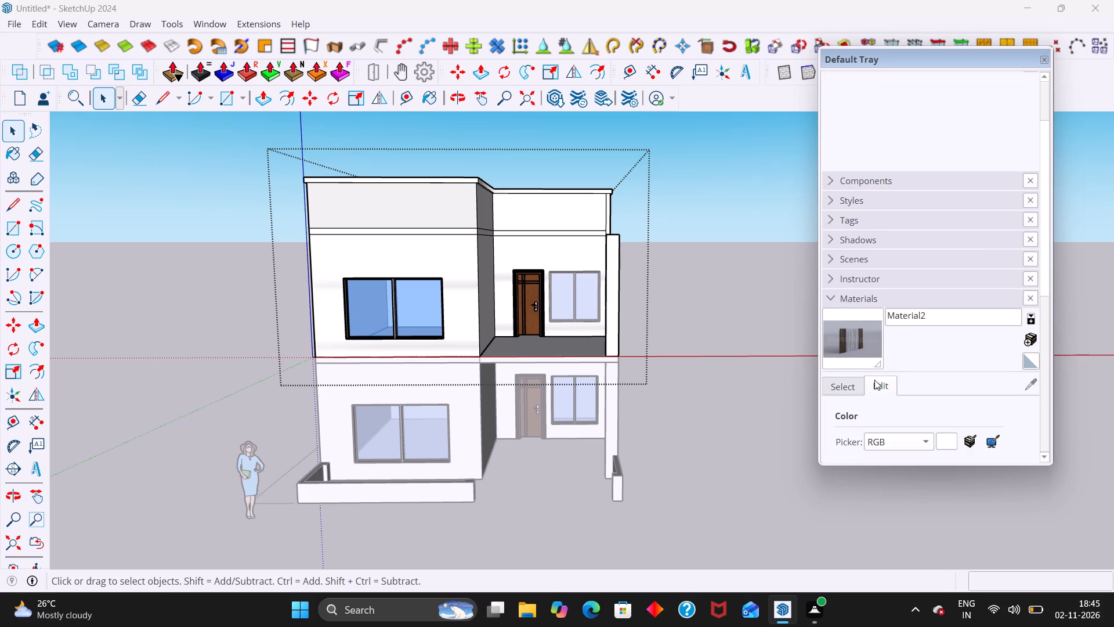
left_click(876, 380)
left_click(866, 385)
left_click(845, 380)
scroll(884, 373, "down", 6)
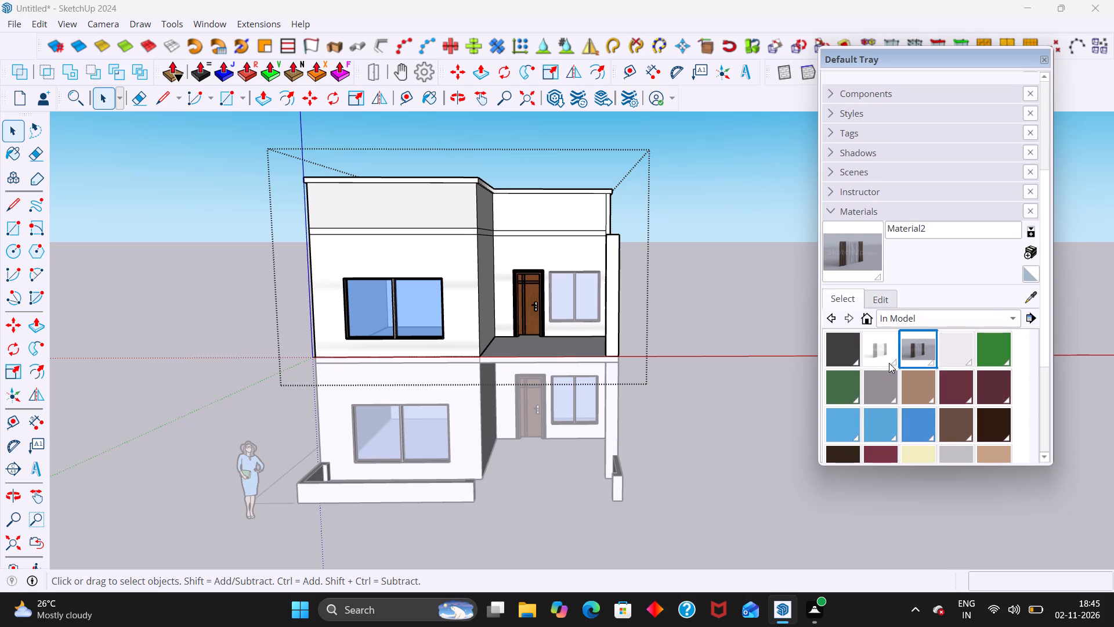
scroll(889, 363, "down", 6)
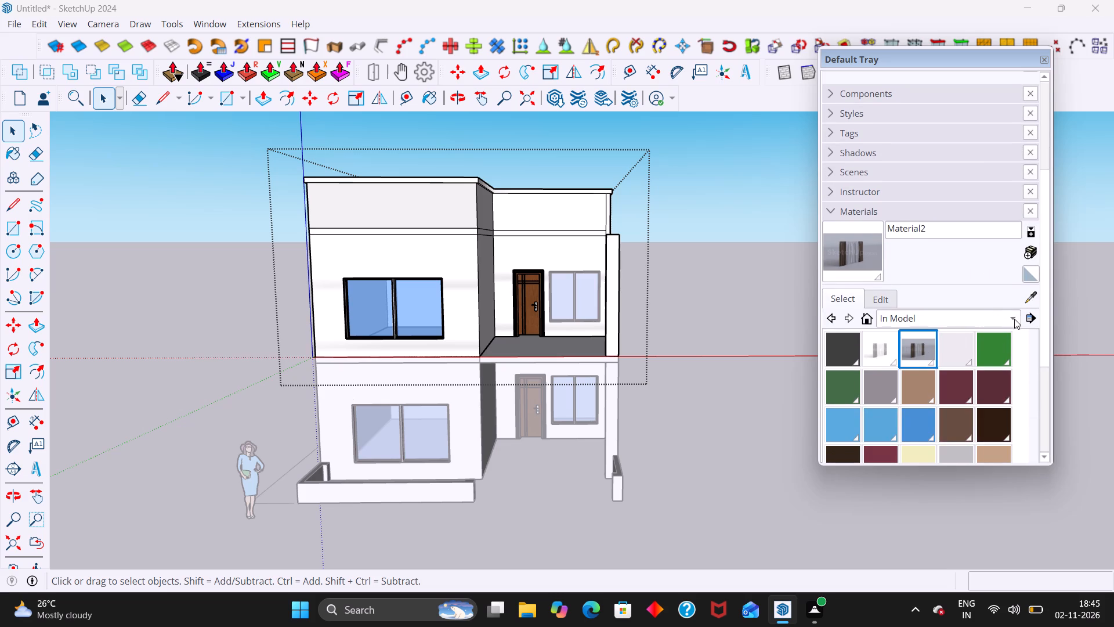
left_click(1015, 319)
left_click(910, 332)
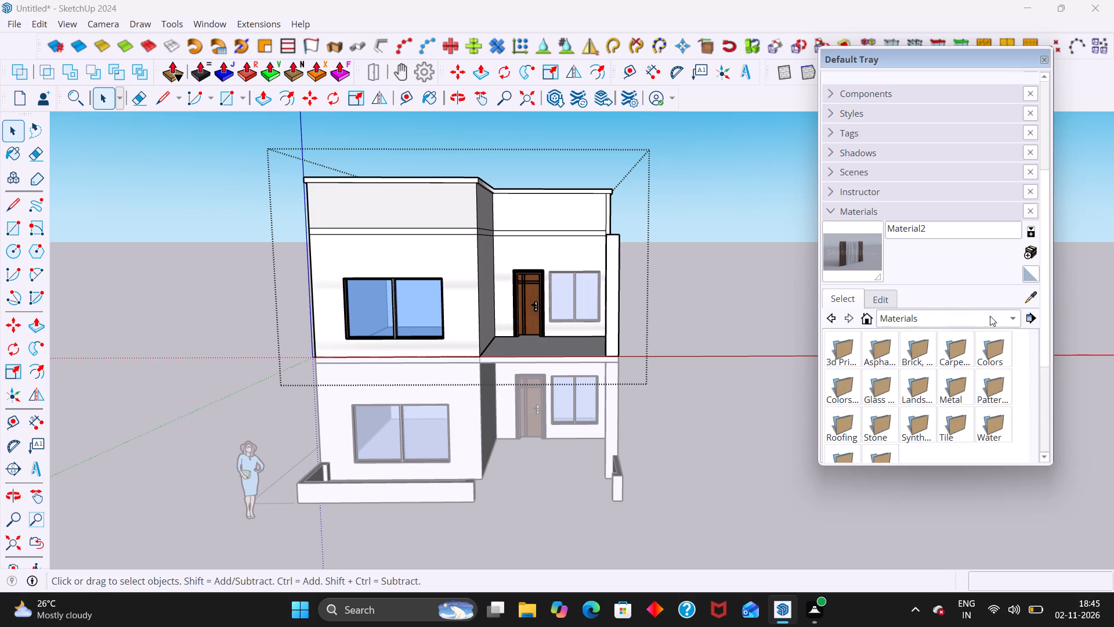
left_click(1011, 320)
left_click(915, 332)
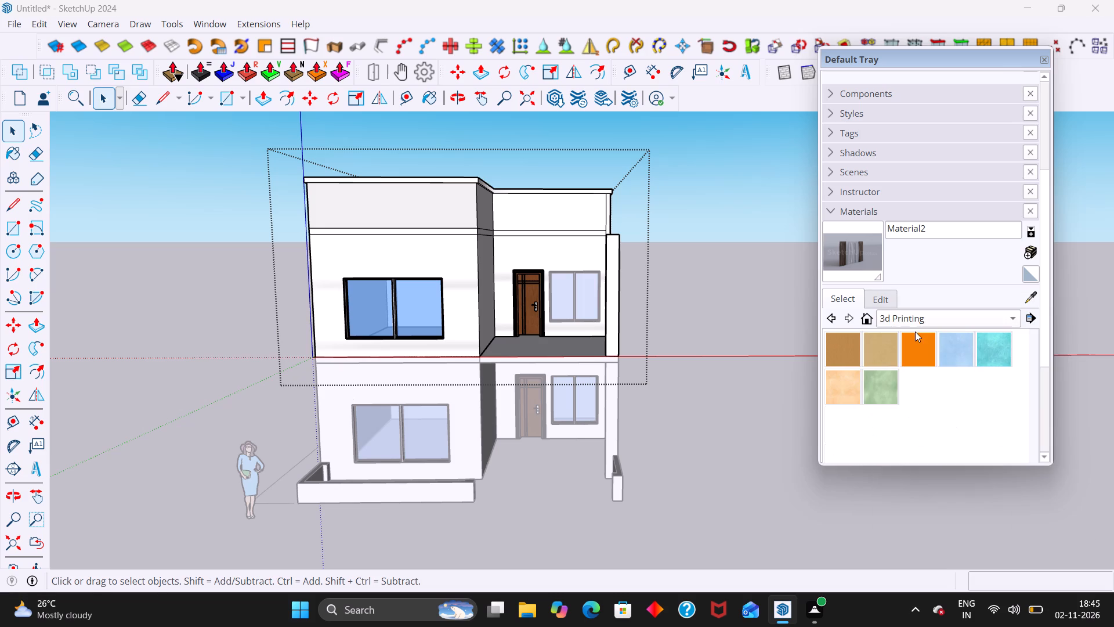
left_click(1014, 318)
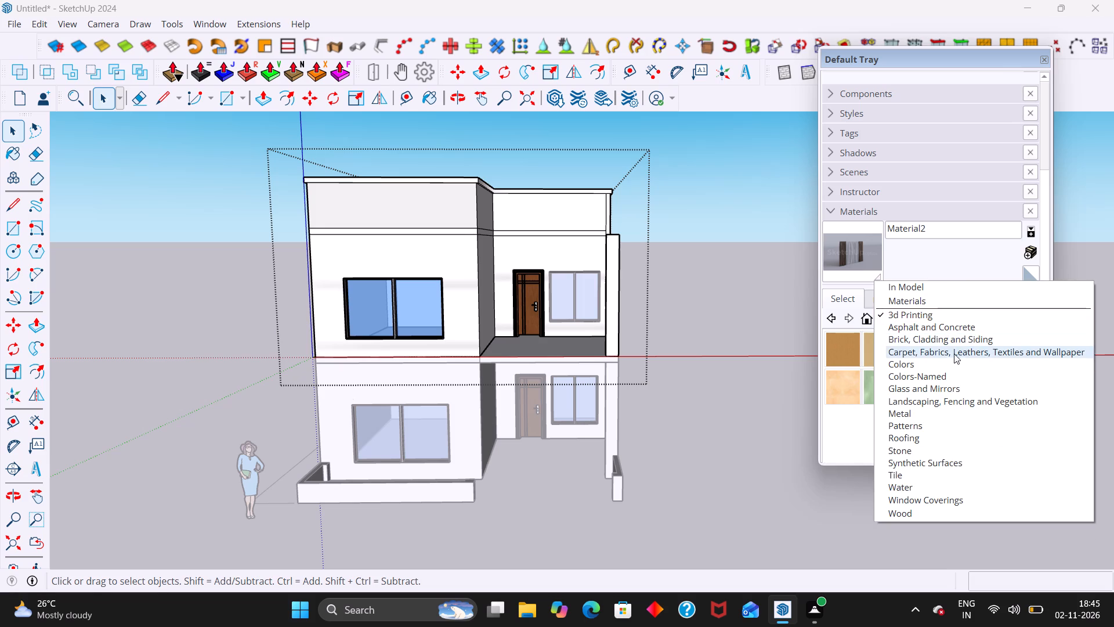
left_click(957, 95)
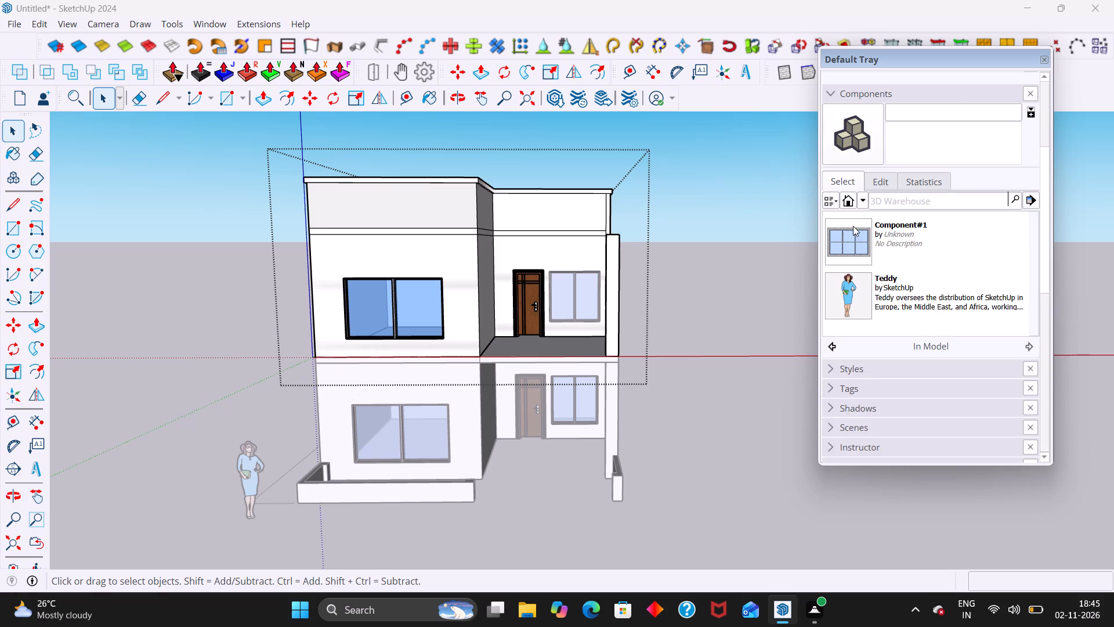
Leave the upper-floor group's editing mode and close the Default Tray.
left_click(763, 262)
scroll(711, 262, "down", 5)
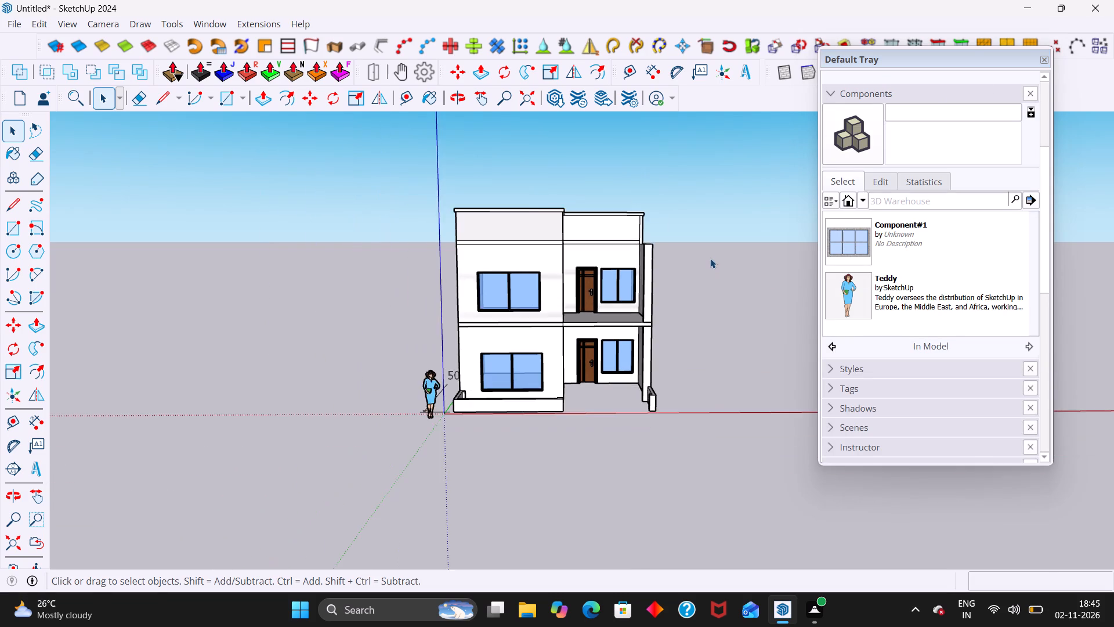
scroll(710, 258, "up", 2)
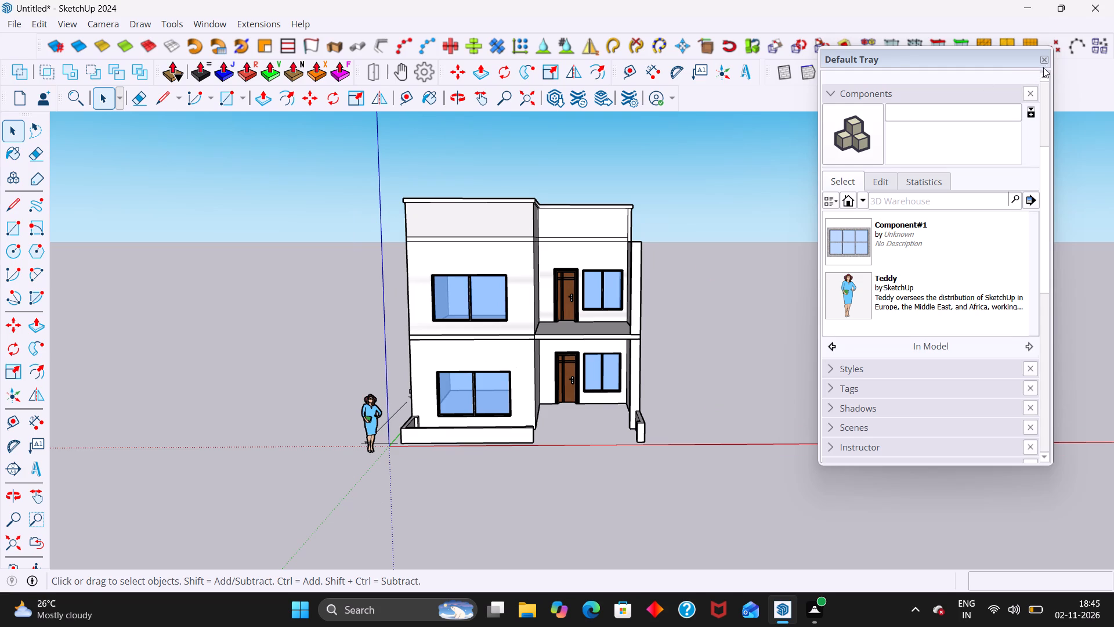
left_click(1044, 56)
Examine the whole two-storey house from the front and from a low angle toward its side wall.
scroll(515, 246, "up", 2)
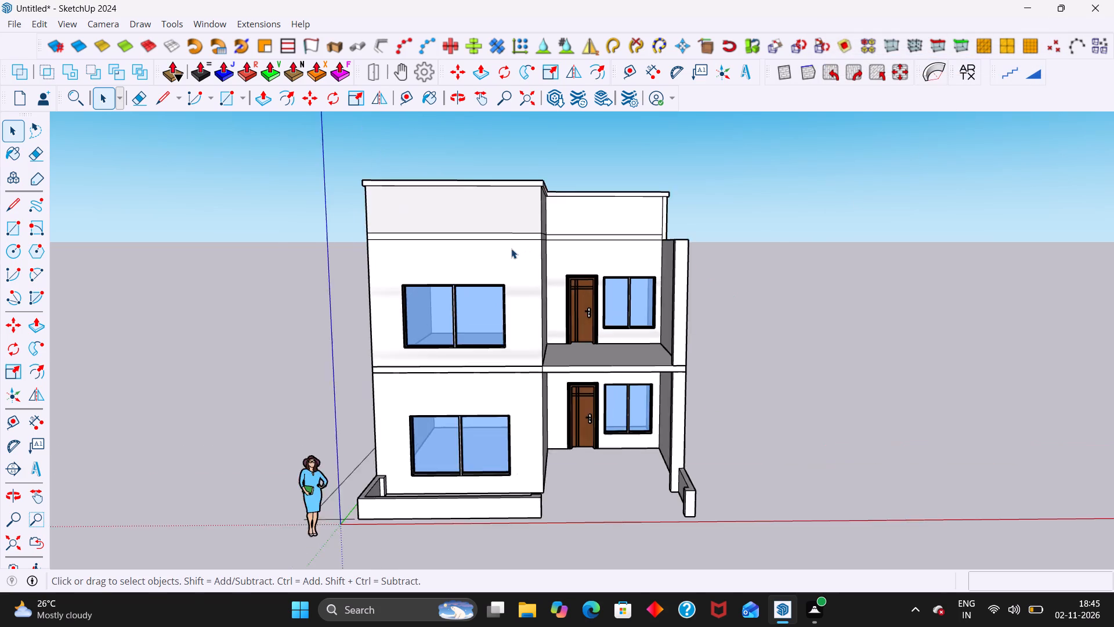
scroll(511, 248, "up", 6)
left_click(515, 267)
scroll(515, 267, "down", 9)
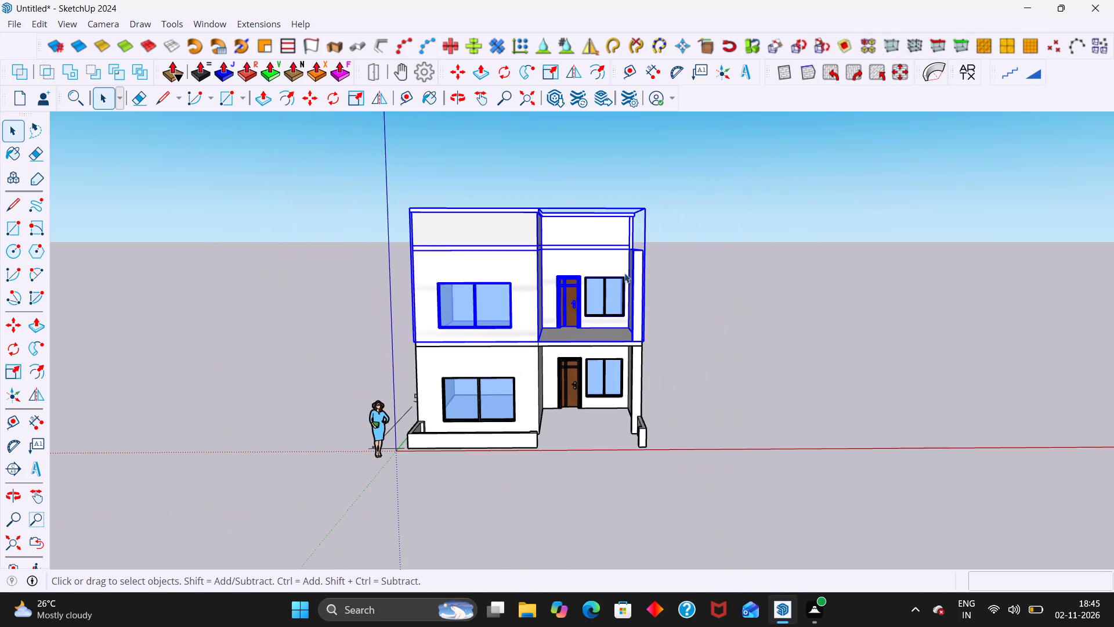
left_click(743, 280)
scroll(548, 475, "down", 5)
middle_click_drag(452, 451, 495, 343)
scroll(498, 344, "down", 1)
middle_click_drag(495, 343, 498, 344)
middle_click_drag(518, 341, 408, 358)
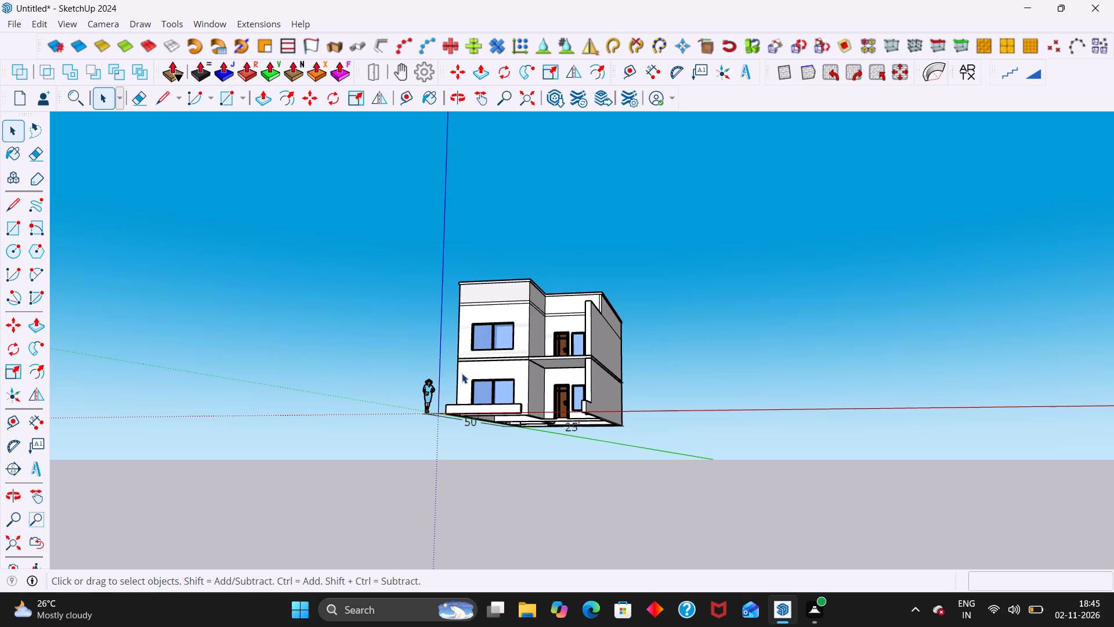
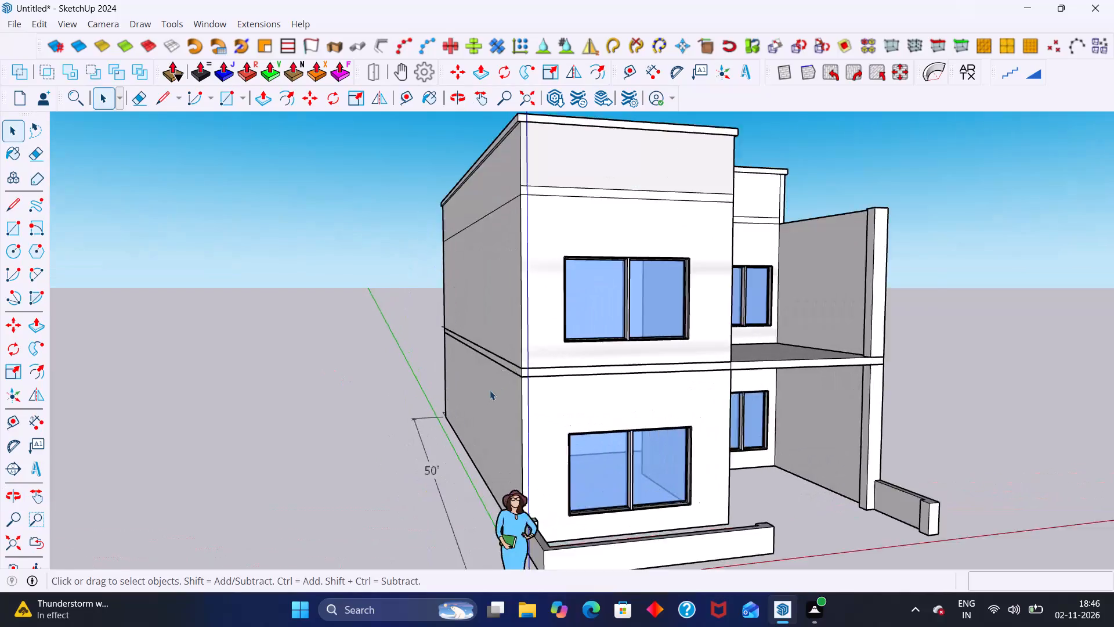
Examine the two-storey house's front facade, entrance side and floor slab from several angles and distances.
middle_click_drag(490, 391, 352, 391)
scroll(364, 388, "up", 4)
middle_click_drag(363, 397, 302, 334)
scroll(287, 344, "down", 4)
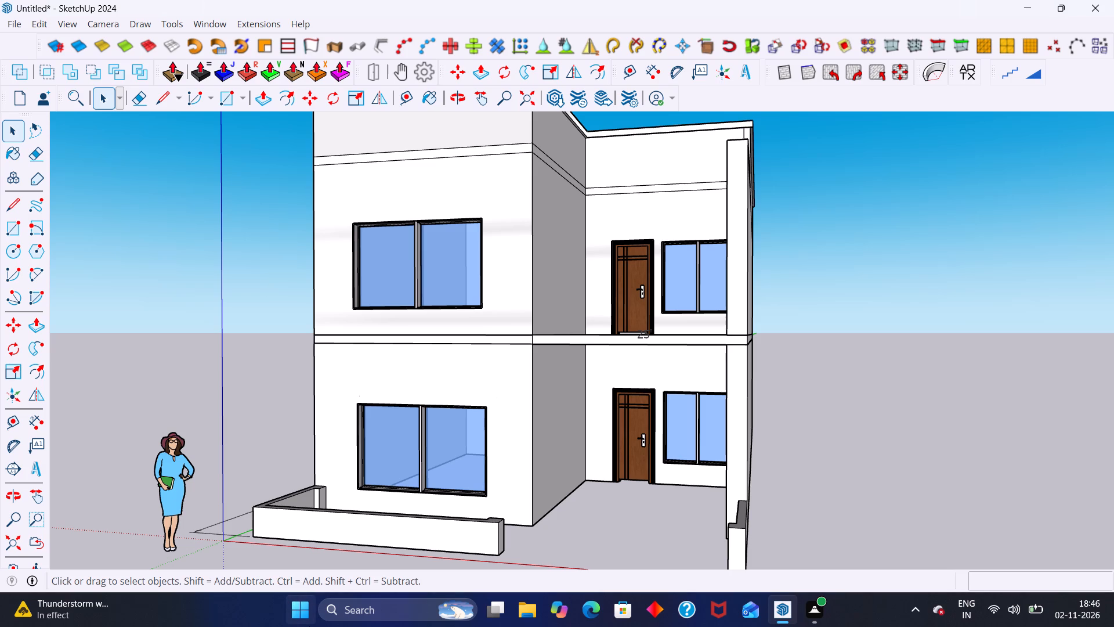
middle_click_drag(362, 286, 421, 302)
scroll(408, 345, "up", 2)
middle_click_drag(390, 332, 394, 345)
scroll(399, 324, "down", 3)
middle_click_drag(395, 324, 425, 316)
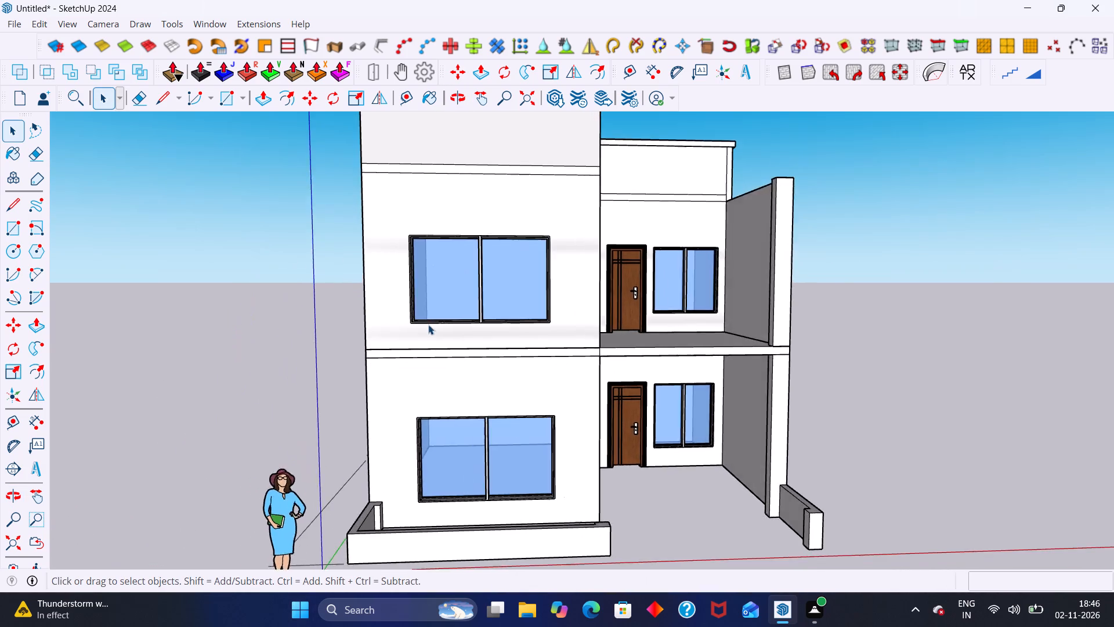
scroll(424, 351, "up", 4)
middle_click_drag(414, 361, 409, 355)
scroll(388, 358, "down", 3)
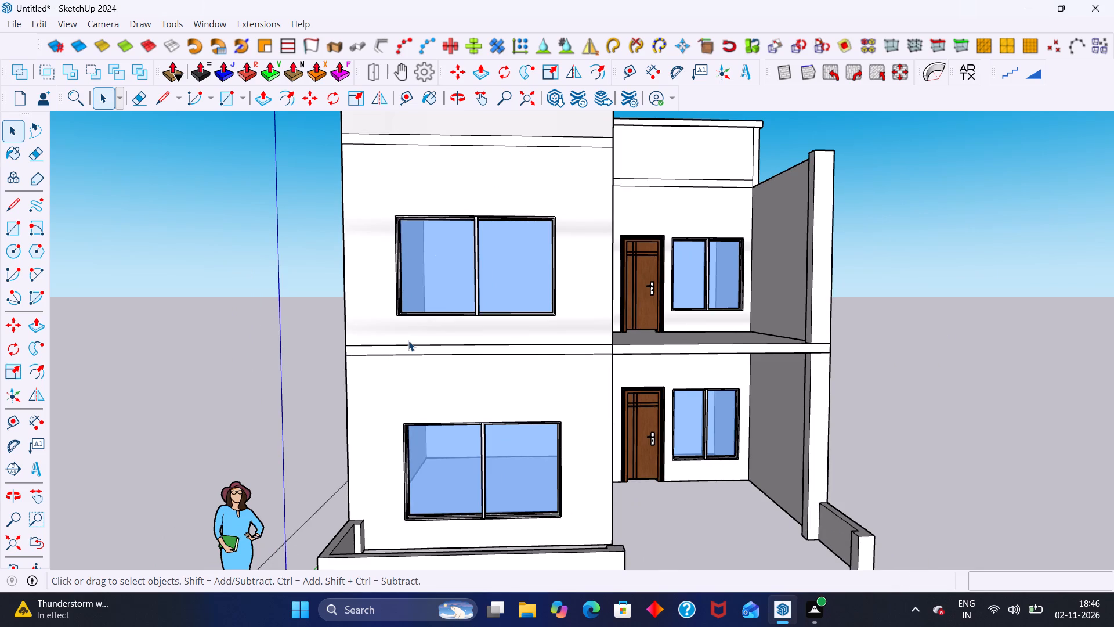
Open the intermediate floor slab group and push/pull the front edge face below the large upper window outward 4'.
middle_click_drag(412, 337, 276, 407)
scroll(422, 387, "up", 5)
left_click(432, 380)
double_click(429, 378)
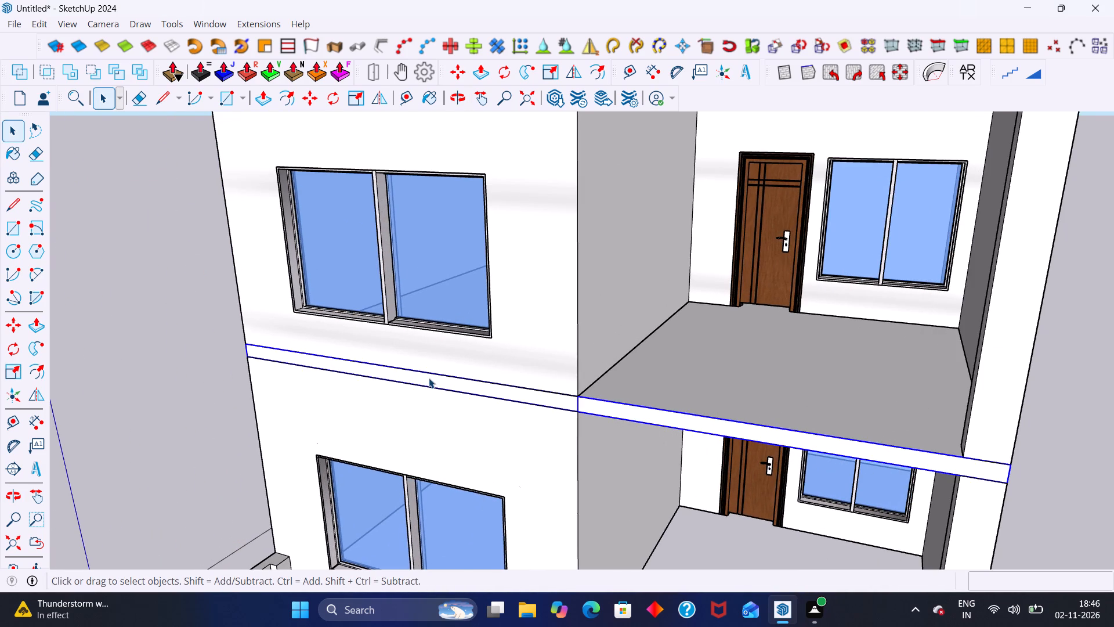
left_click(429, 378)
left_click(433, 377)
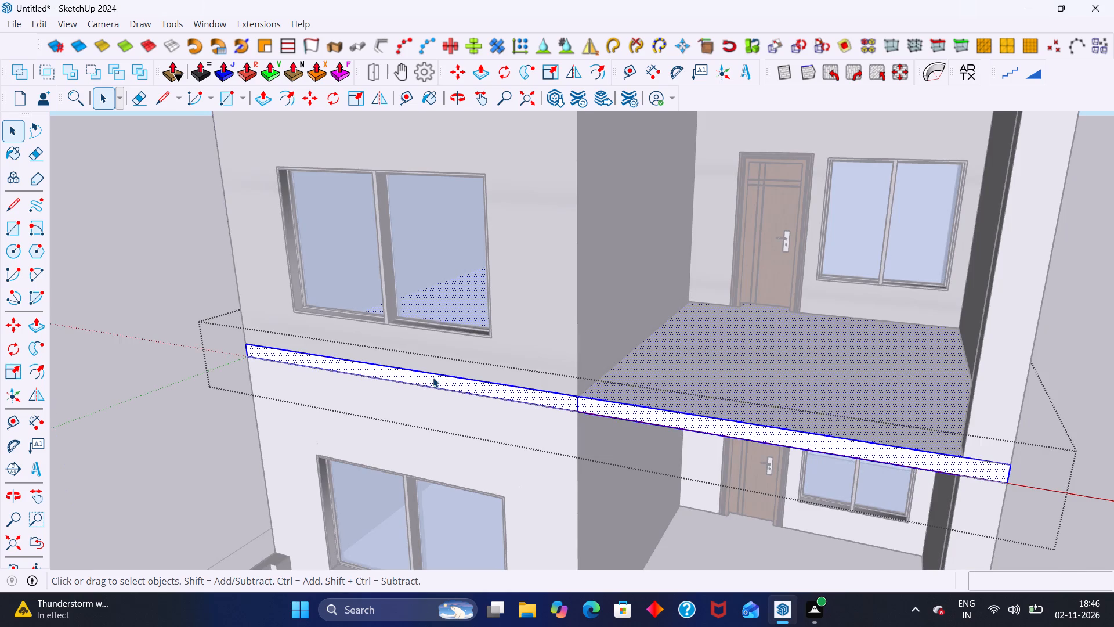
scroll(433, 377, "up", 1)
key("p")
left_click(433, 377)
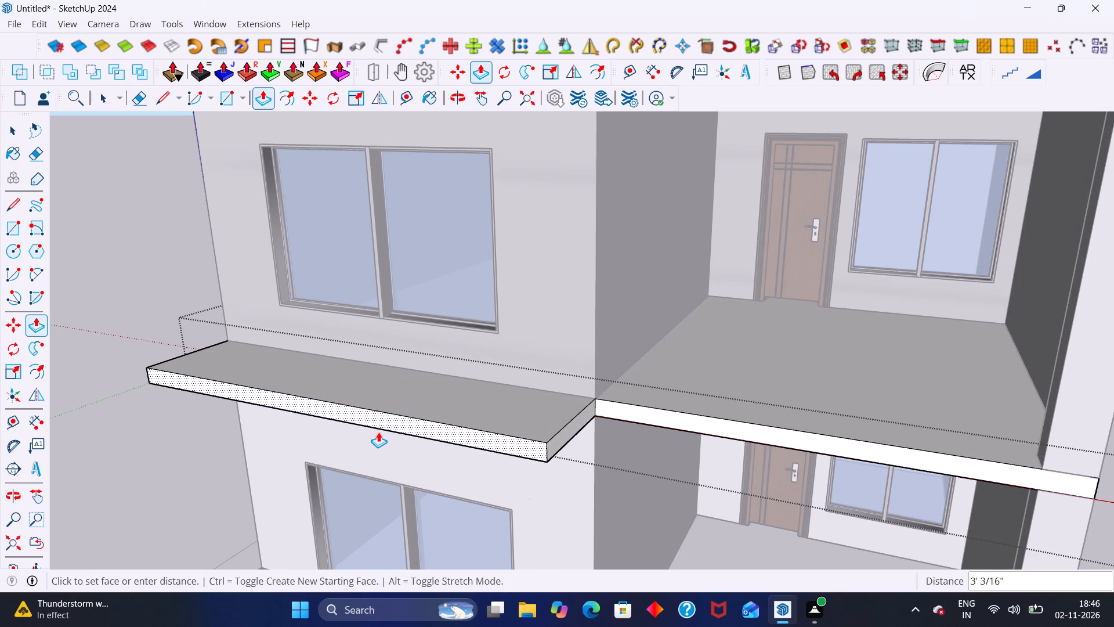
type("4'")
key("Return")
key("space")
scroll(313, 340, "down", 1)
middle_click_drag(313, 340, 400, 307)
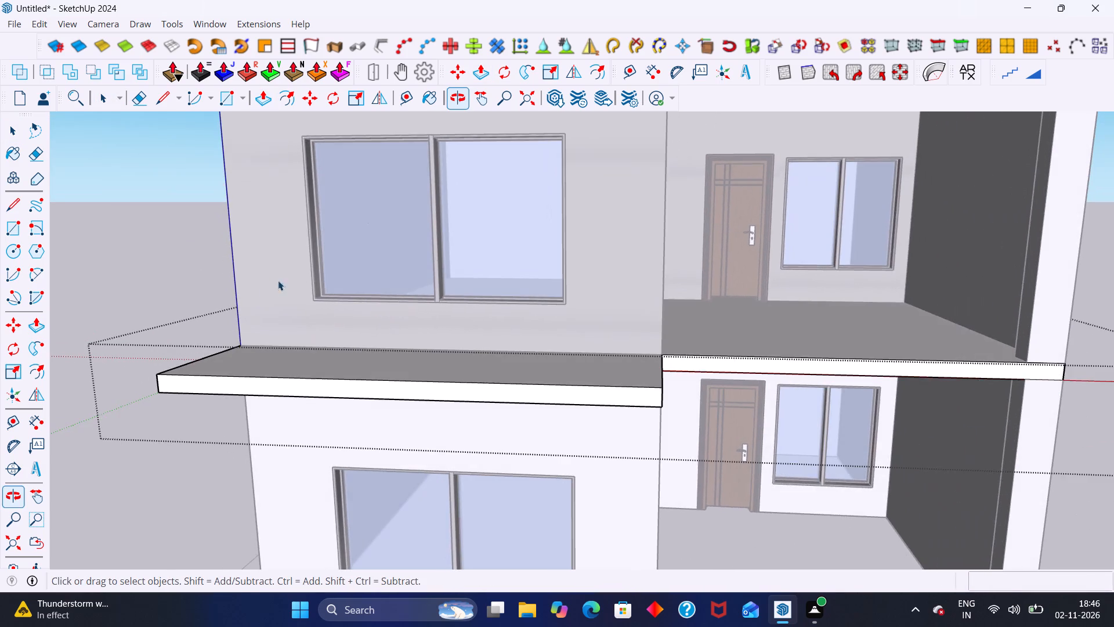
left_click(168, 228)
Open the upper-floor group and offset the front wall face's outline inward about 1' 5 5/8" around the large window.
scroll(162, 229, "down", 3)
middle_click_drag(161, 230, 370, 253)
scroll(370, 253, "down", 1)
middle_click_drag(399, 278, 341, 284)
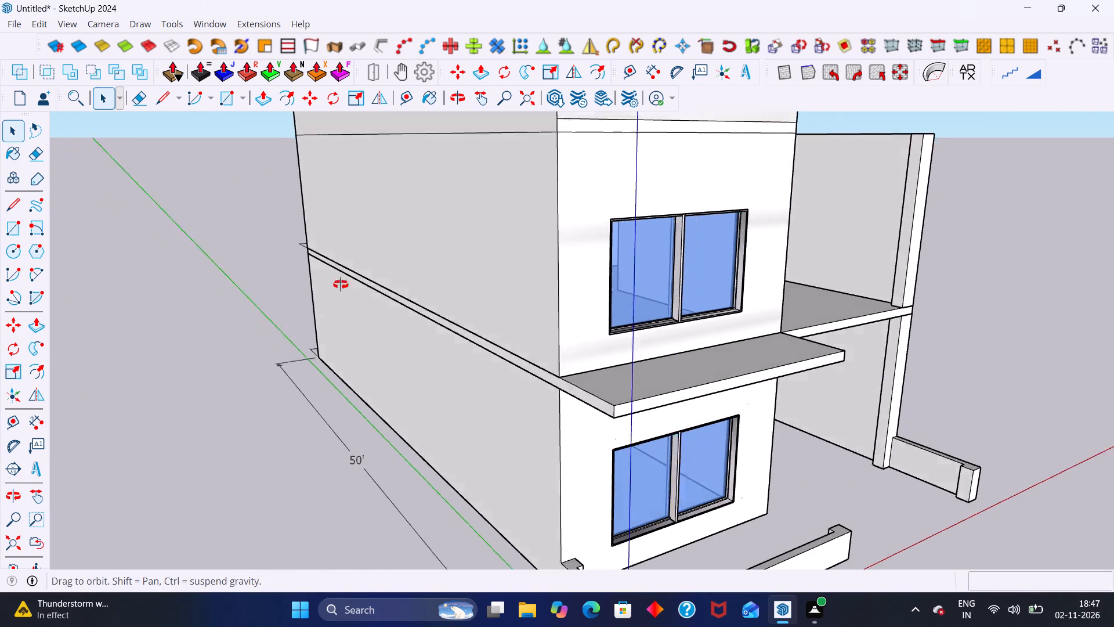
middle_click_drag(341, 284, 316, 277)
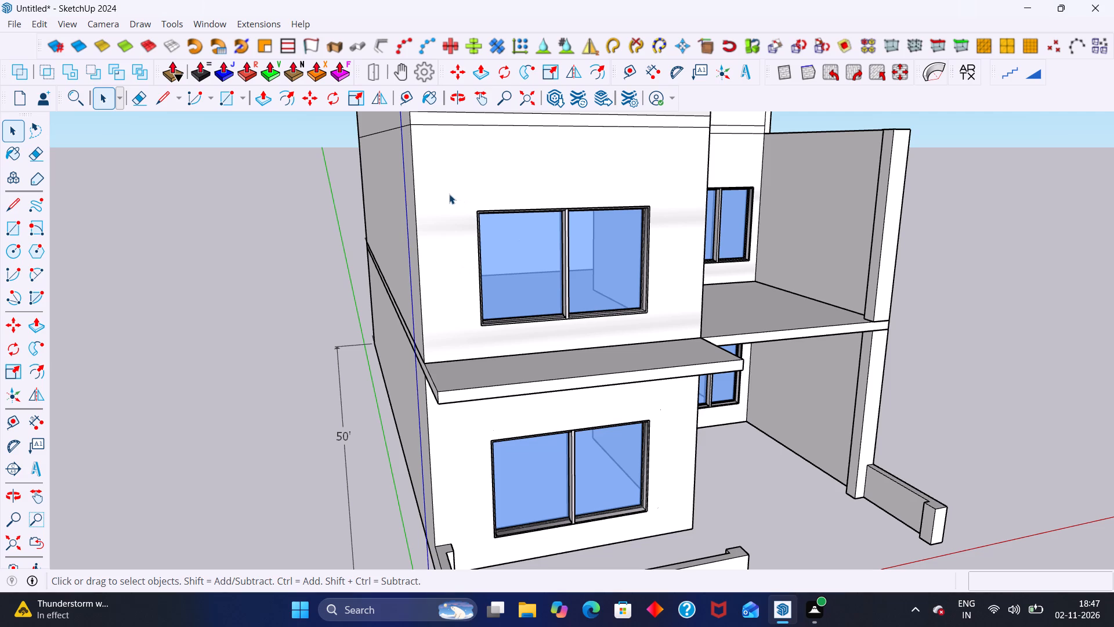
left_click(446, 146)
double_click(442, 147)
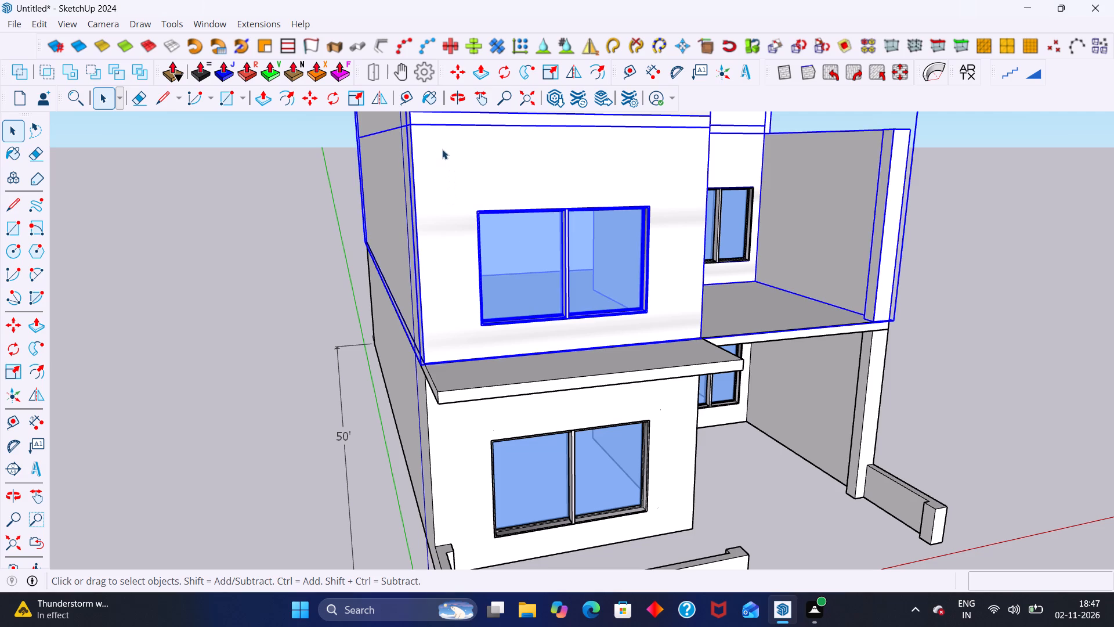
double_click(460, 173)
left_click(455, 170)
middle_click_drag(450, 176, 414, 186)
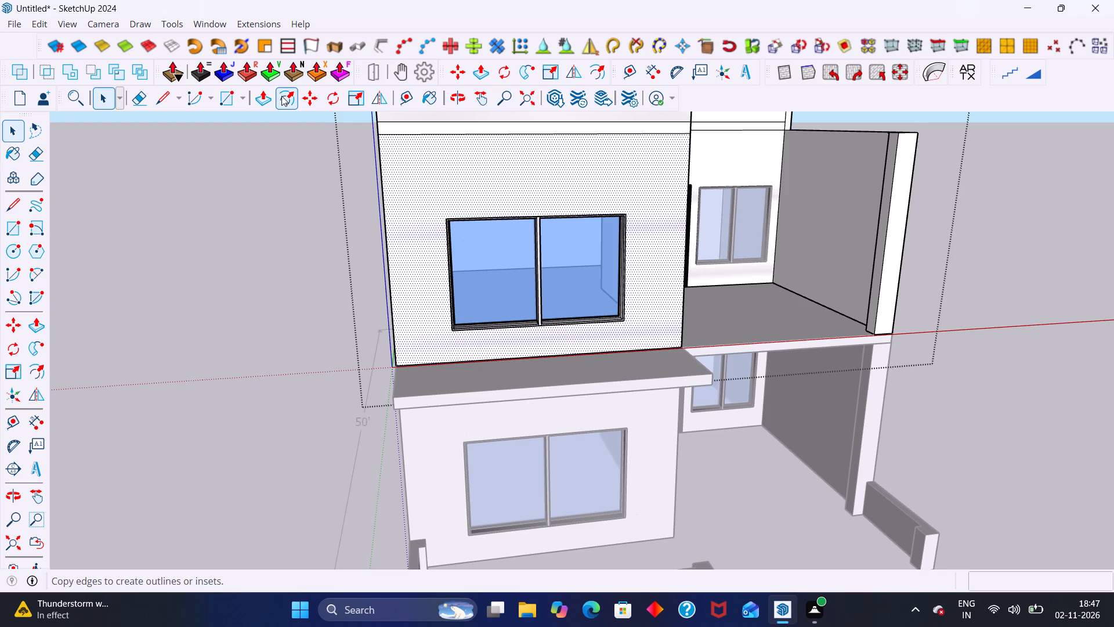
left_click(281, 96)
left_click(393, 133)
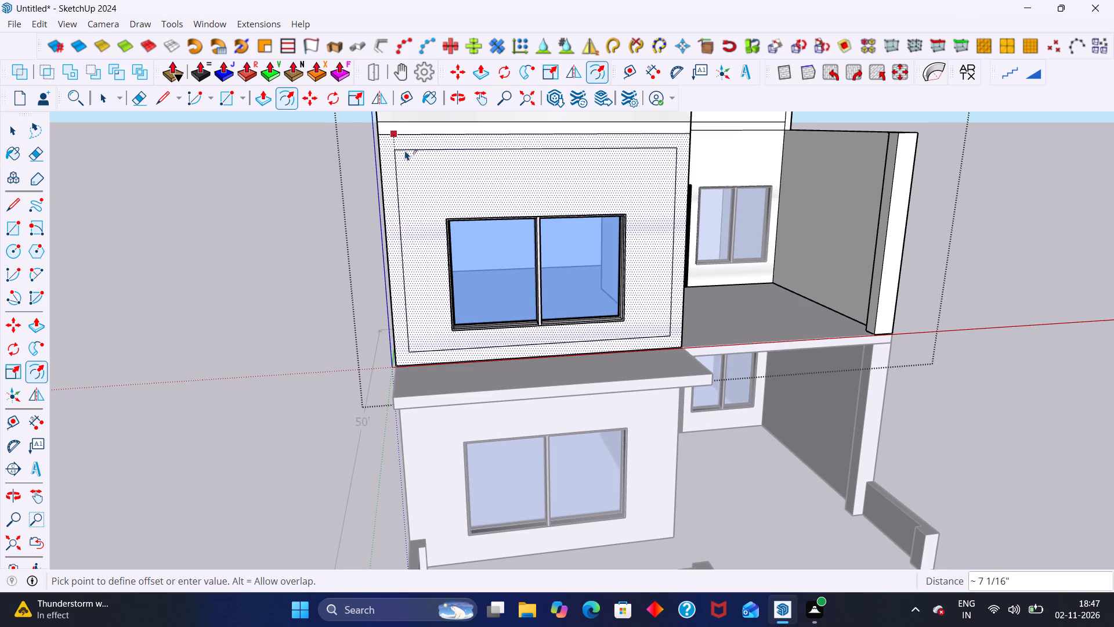
left_click(429, 171)
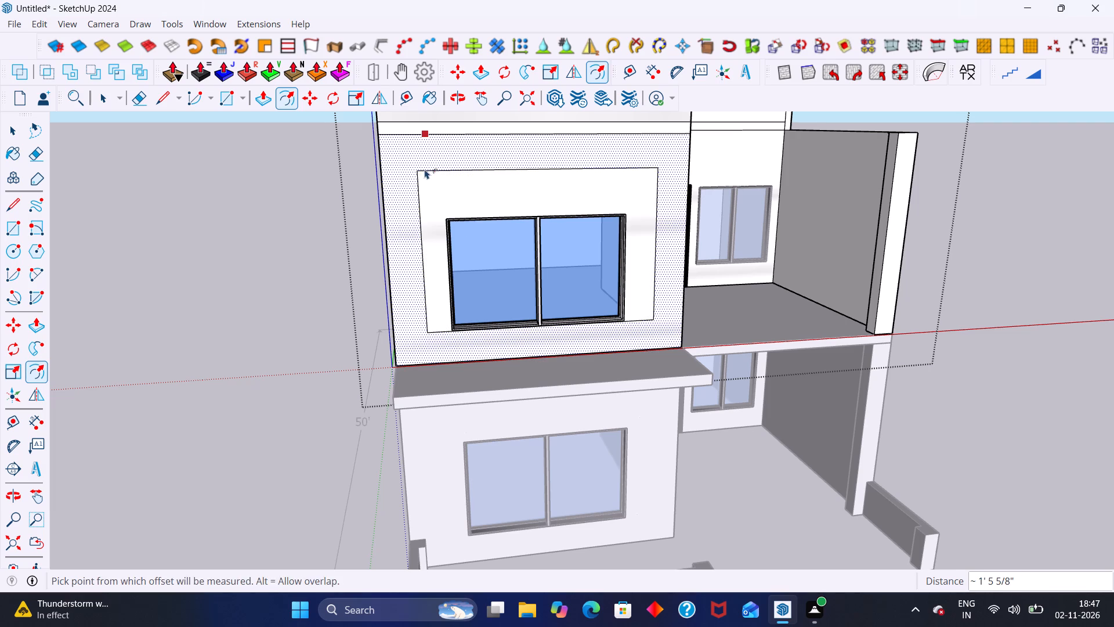
key("space")
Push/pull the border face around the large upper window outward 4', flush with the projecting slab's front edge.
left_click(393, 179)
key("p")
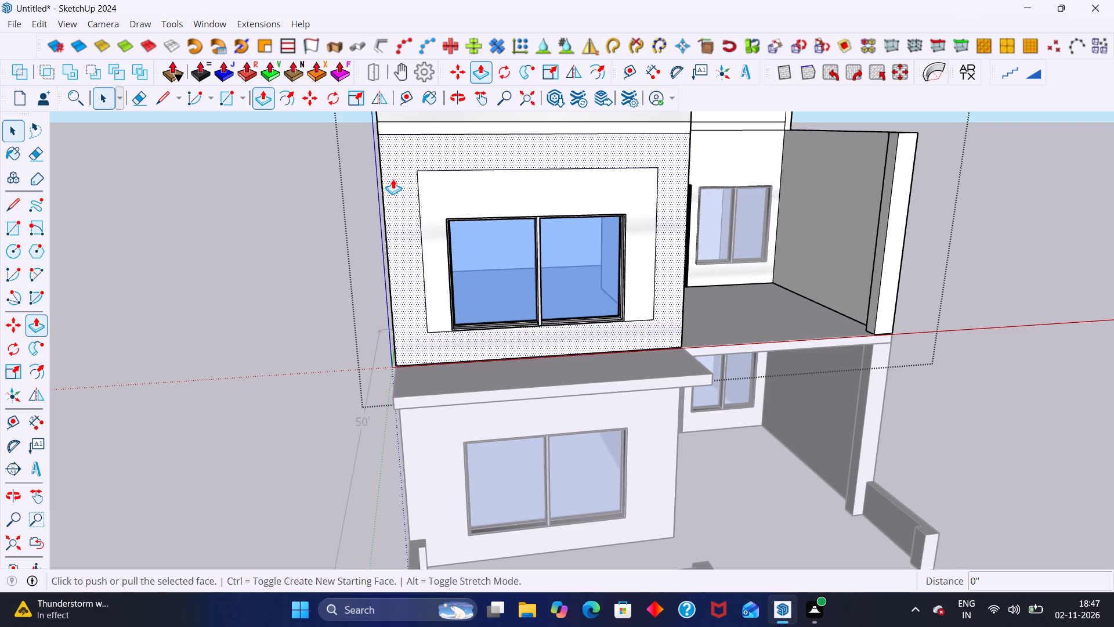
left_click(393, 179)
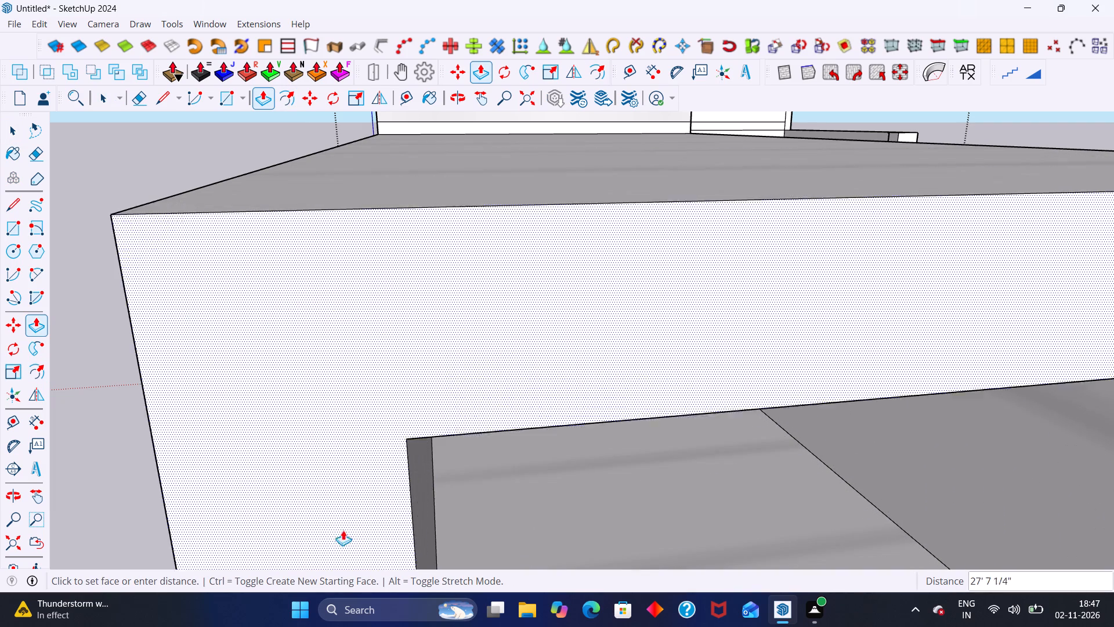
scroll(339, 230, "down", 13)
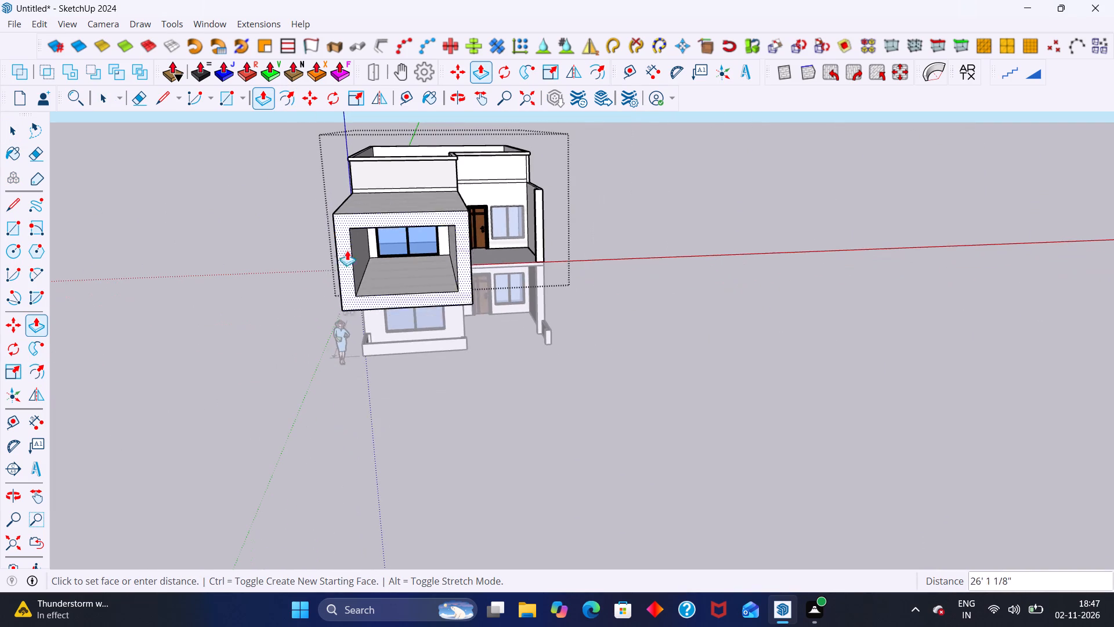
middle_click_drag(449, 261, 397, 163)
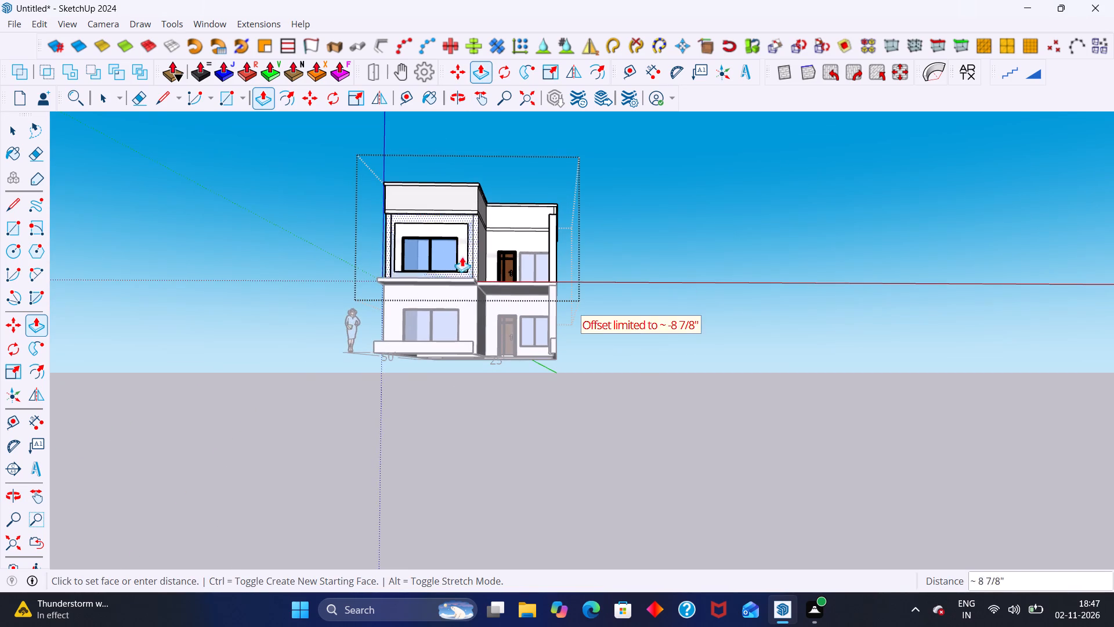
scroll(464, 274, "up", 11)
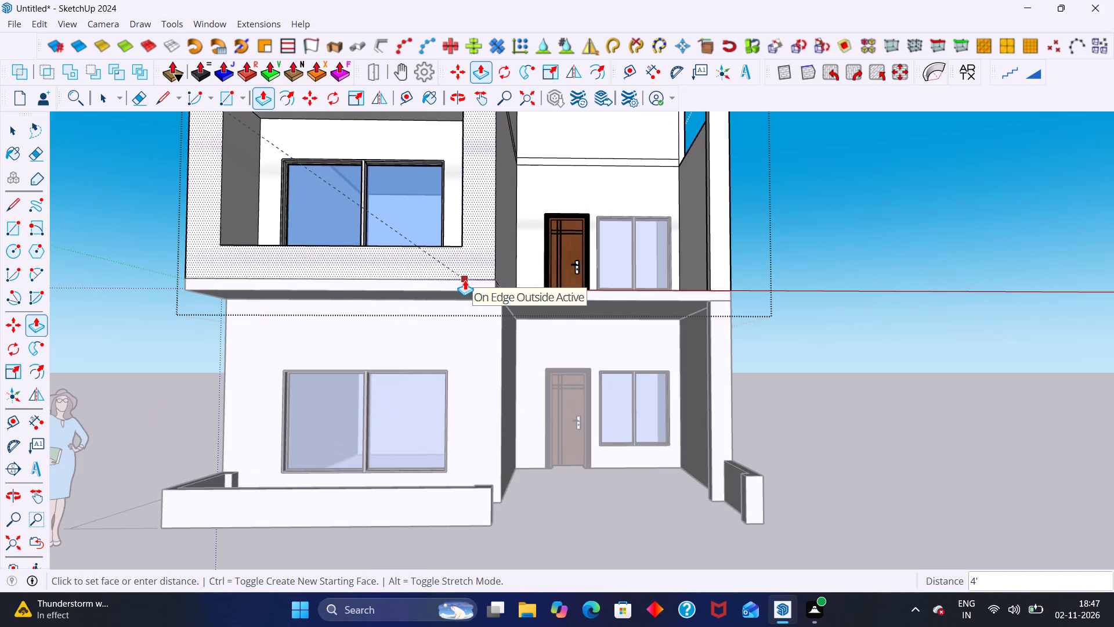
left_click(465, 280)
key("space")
Examine the projecting frame around the upper window and the parapet above it from several angles.
middle_click_drag(167, 193, 265, 251)
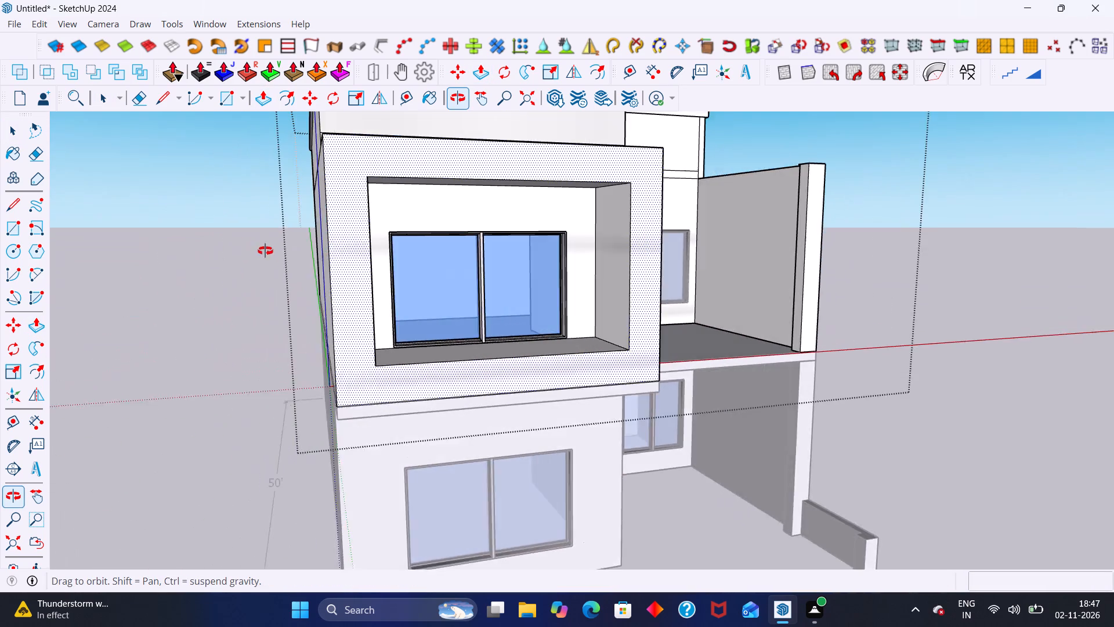
middle_click_drag(265, 251, 331, 250)
middle_click_drag(205, 245, 25, 253)
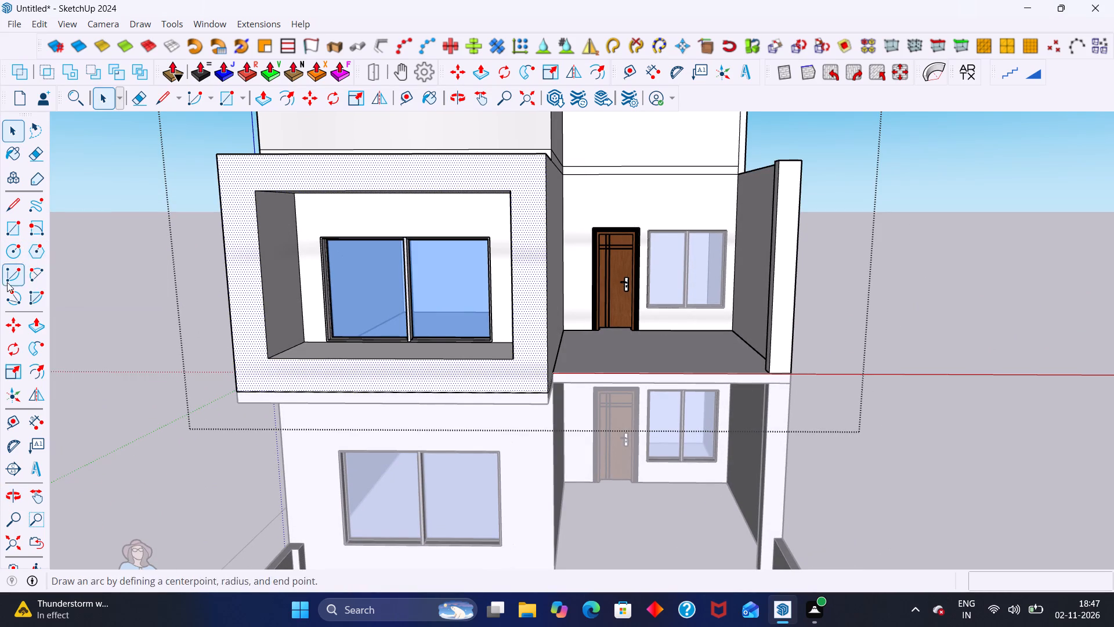
middle_click_drag(197, 236, 309, 256)
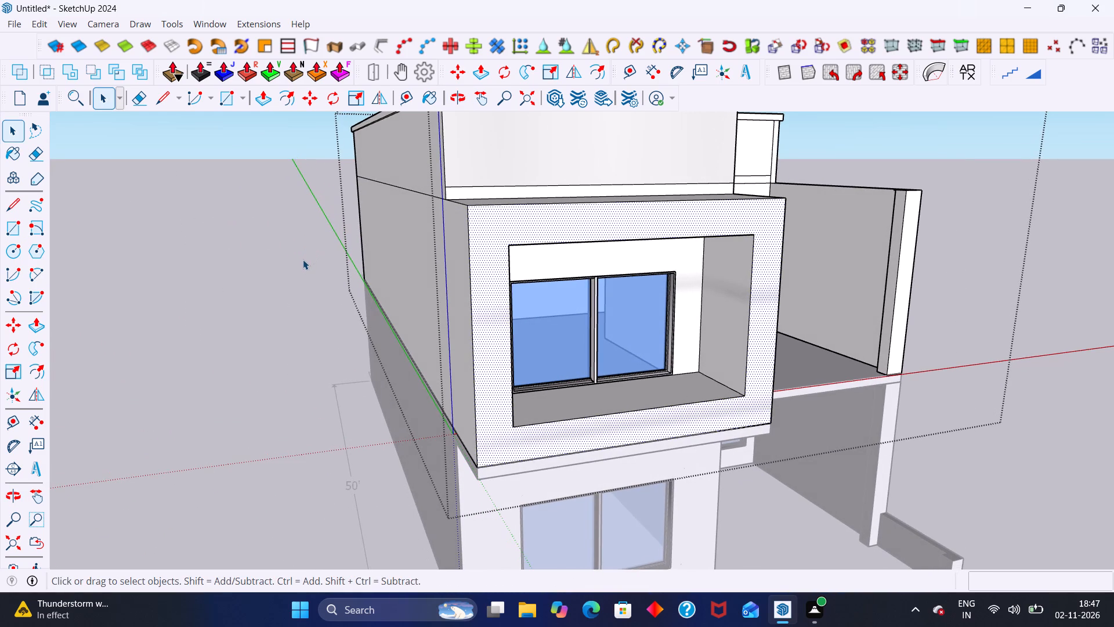
scroll(301, 260, "down", 2)
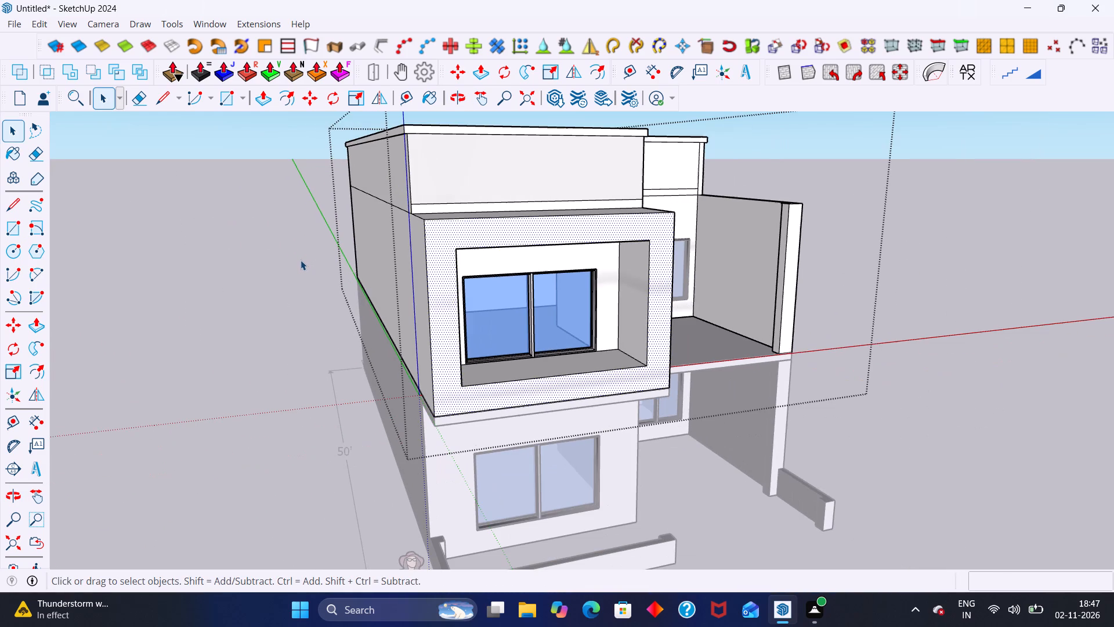
middle_click_drag(399, 236, 322, 265)
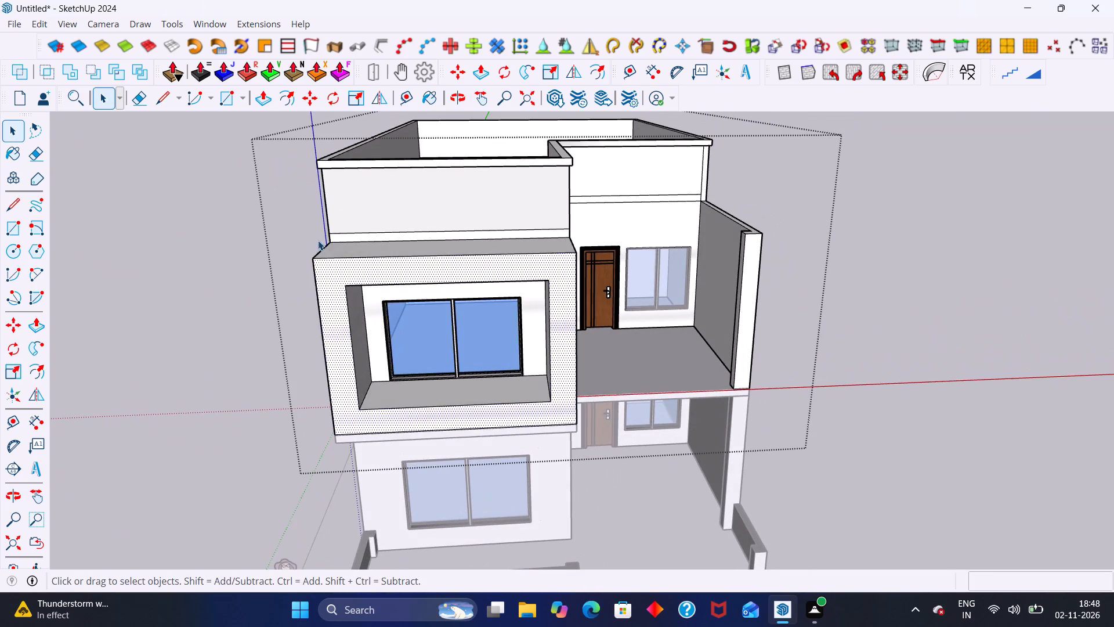
scroll(304, 233, "up", 5)
middle_click_drag(373, 174, 417, 179)
middle_click(417, 179)
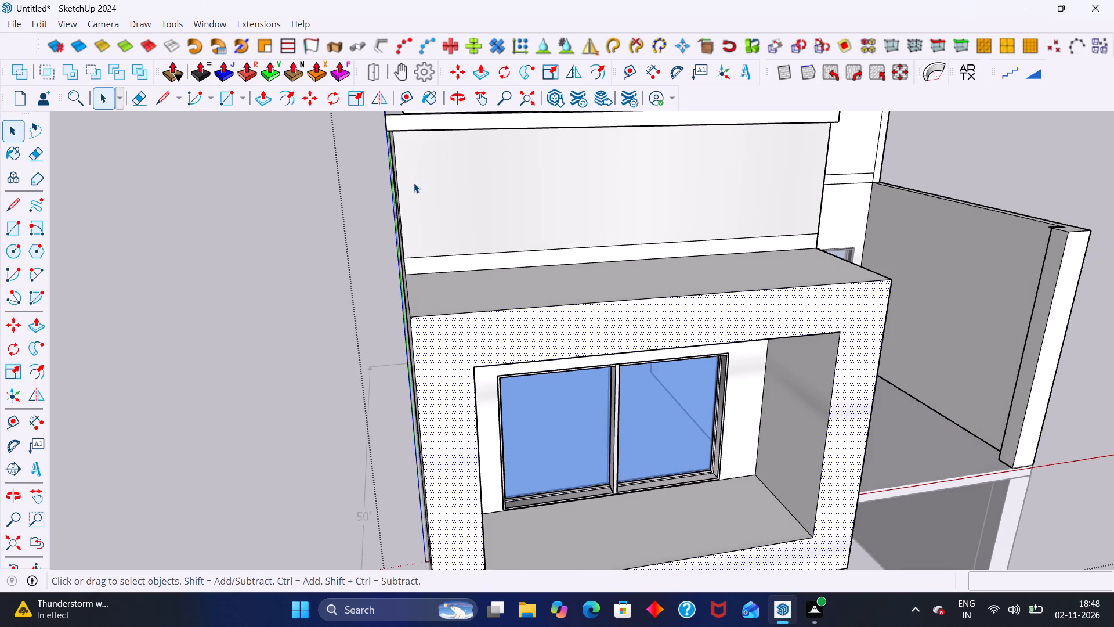
scroll(399, 244, "down", 2)
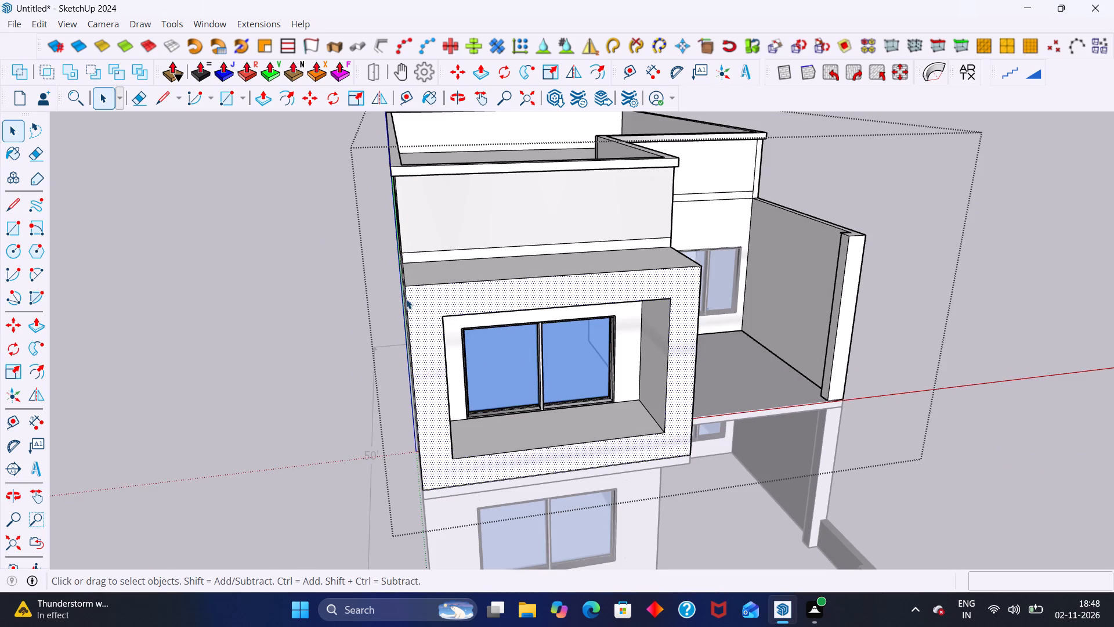
middle_click_drag(410, 253, 351, 264)
scroll(344, 236, "up", 1)
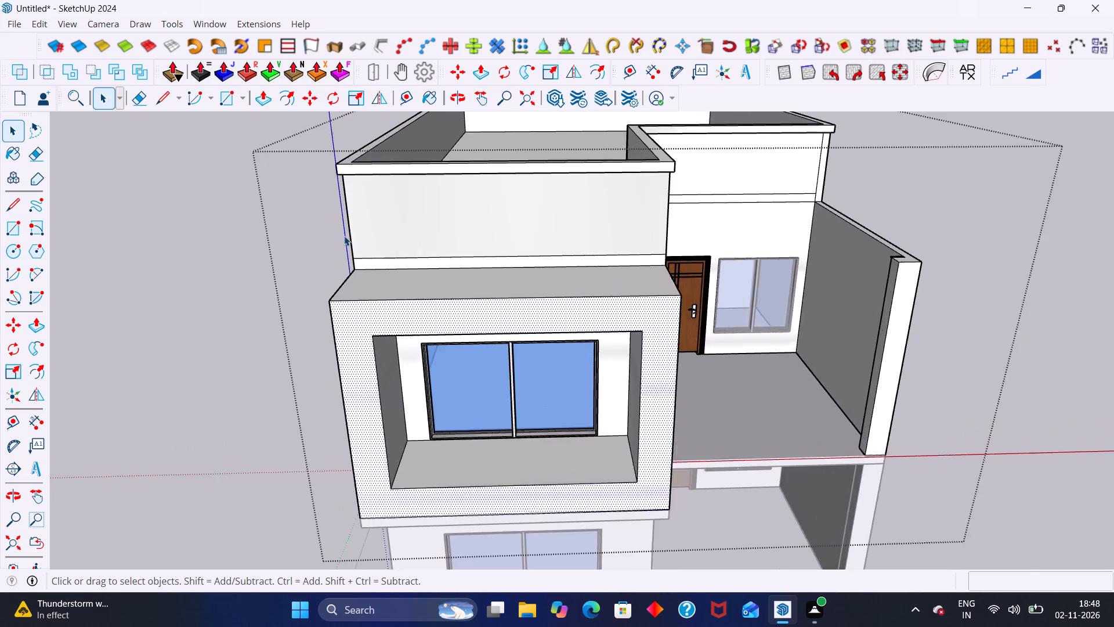
scroll(344, 236, "up", 3)
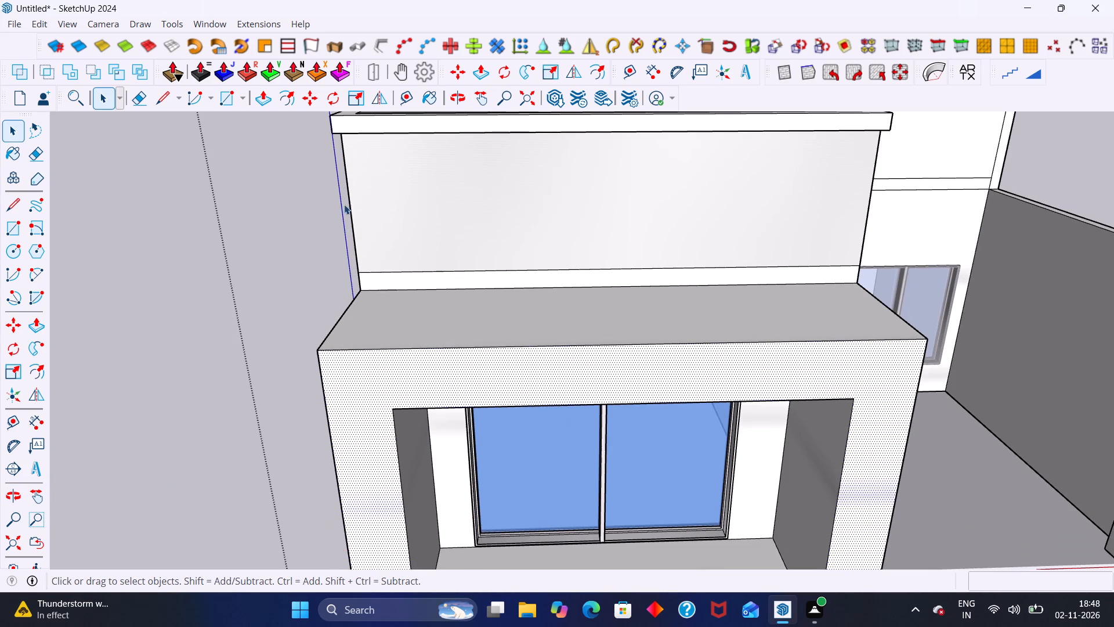
middle_click_drag(368, 258, 406, 251)
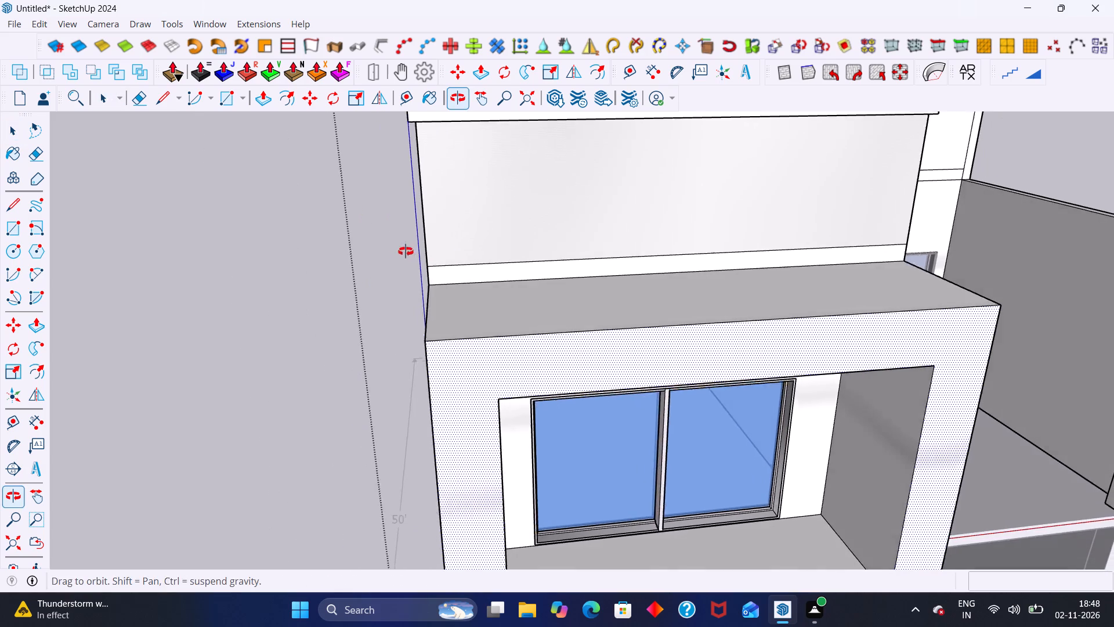
middle_click_drag(406, 251, 412, 247)
scroll(422, 237, "down", 2)
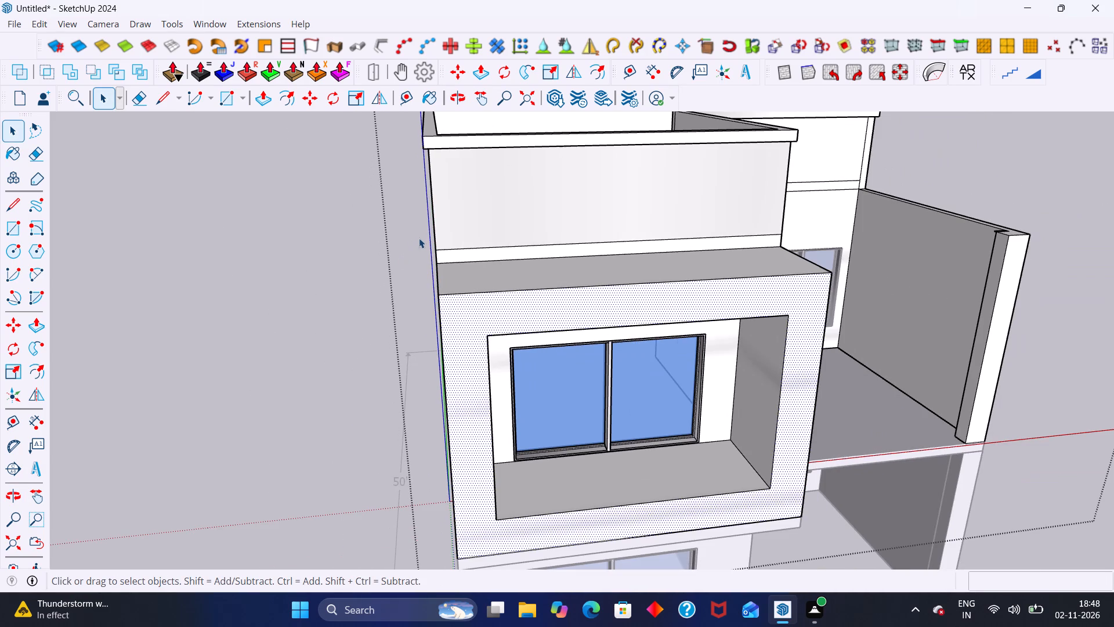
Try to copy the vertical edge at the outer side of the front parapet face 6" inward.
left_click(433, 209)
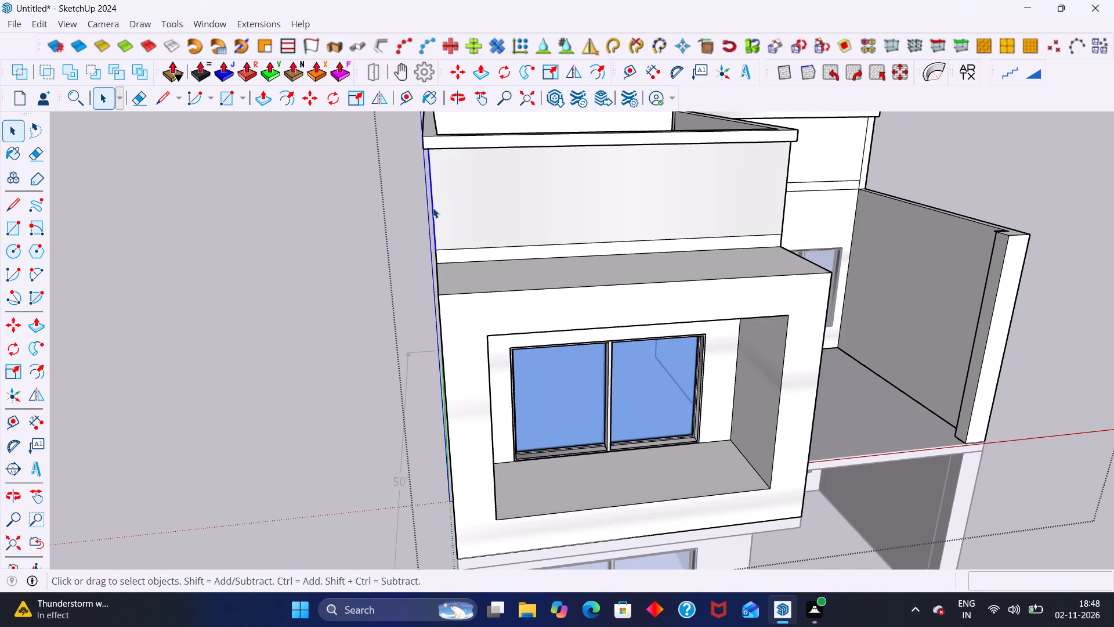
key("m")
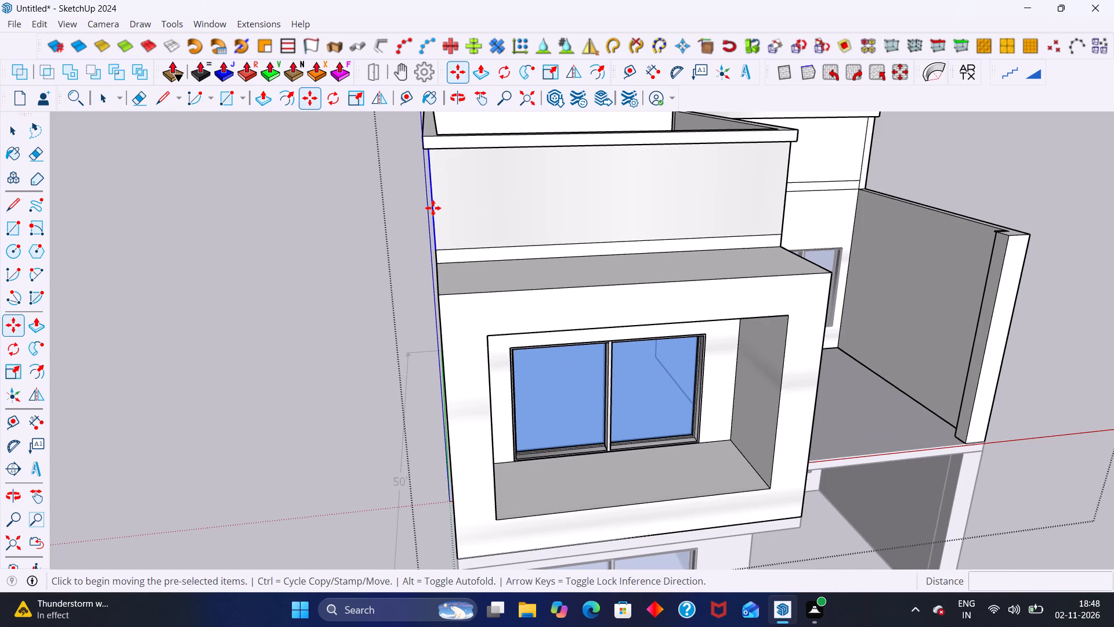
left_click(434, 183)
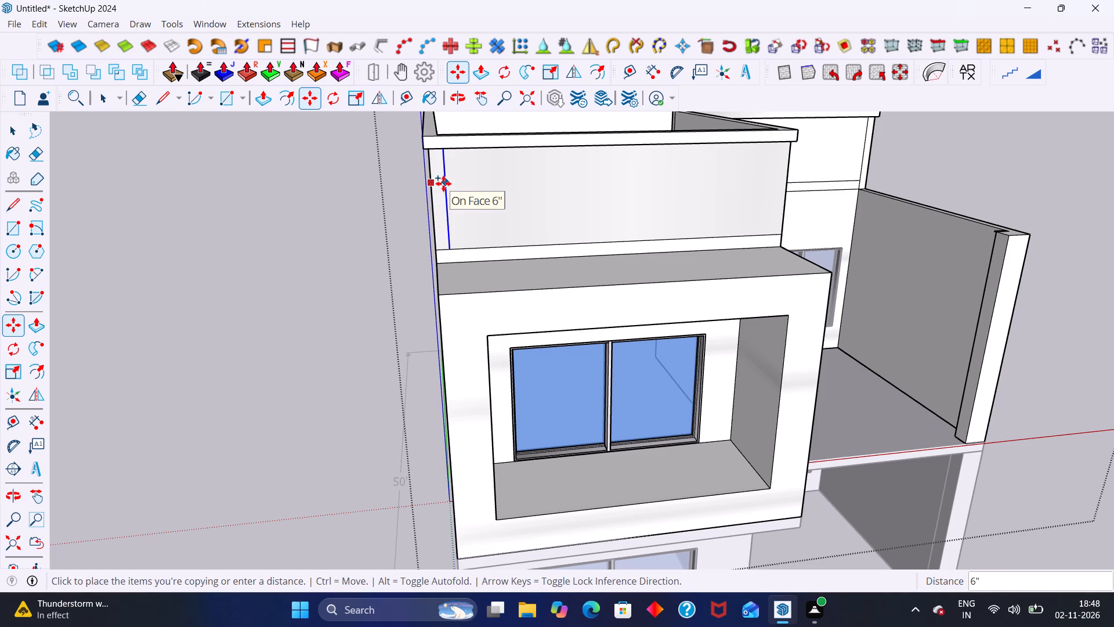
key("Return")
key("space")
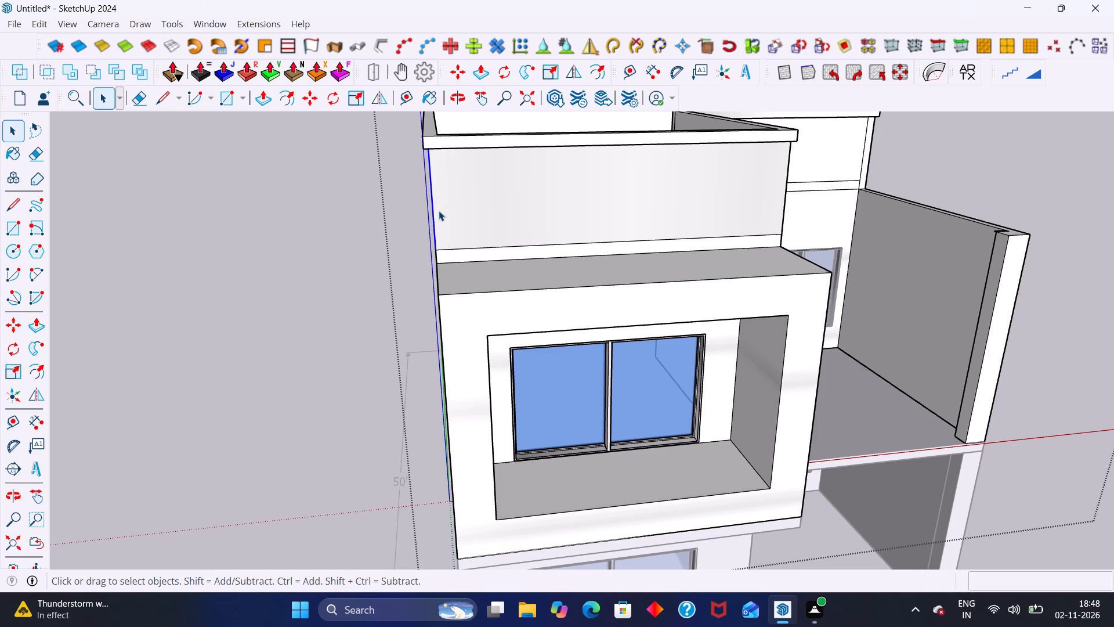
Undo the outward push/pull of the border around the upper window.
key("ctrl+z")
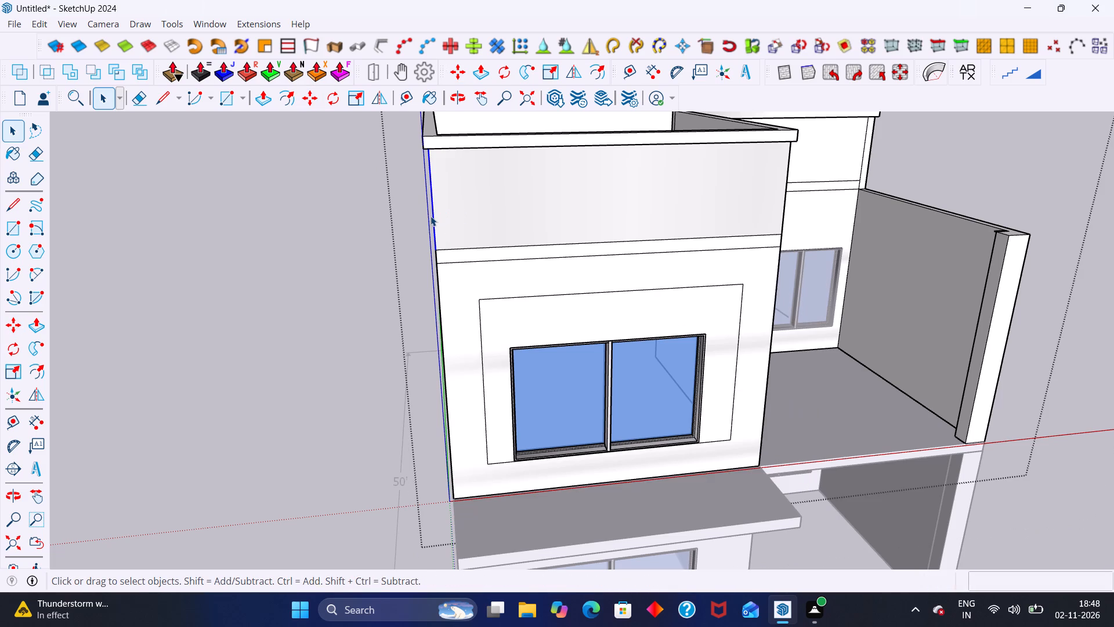
Redo the outward push/pull of the border around the upper window.
key("ctrl+y")
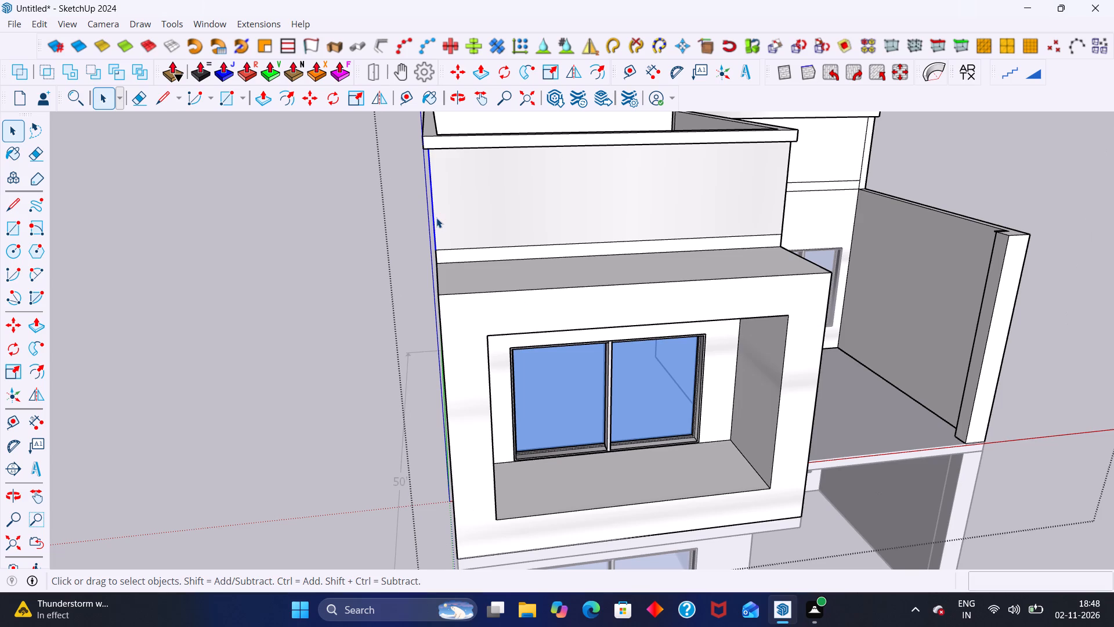
Copy the vertical edge at the outer side of the front parapet face 6" inward.
left_click(433, 221)
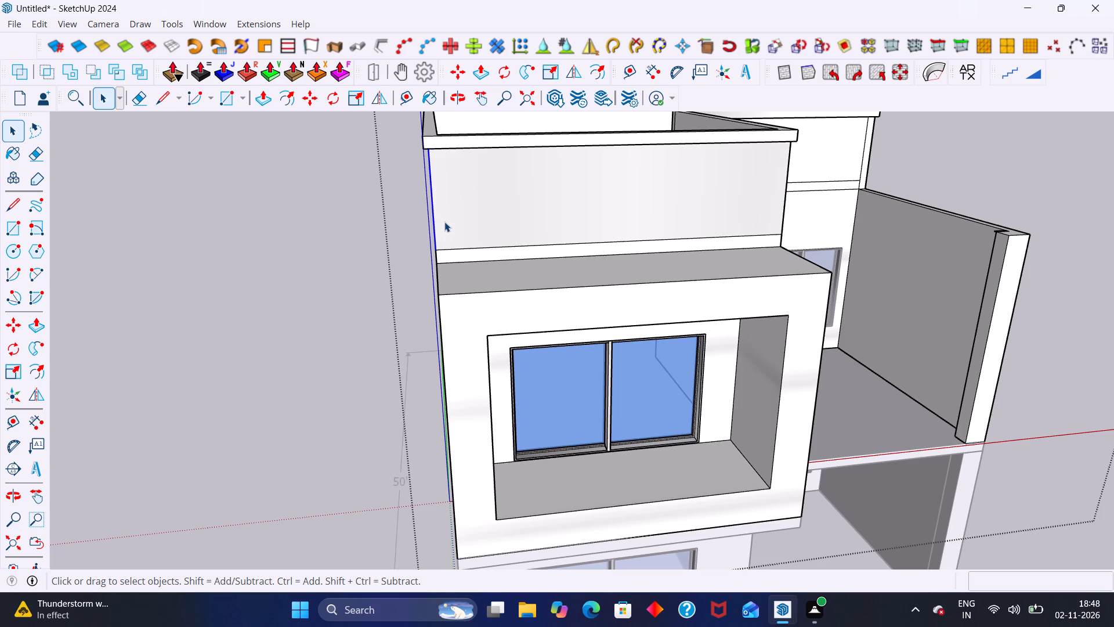
key("m")
left_click(435, 216)
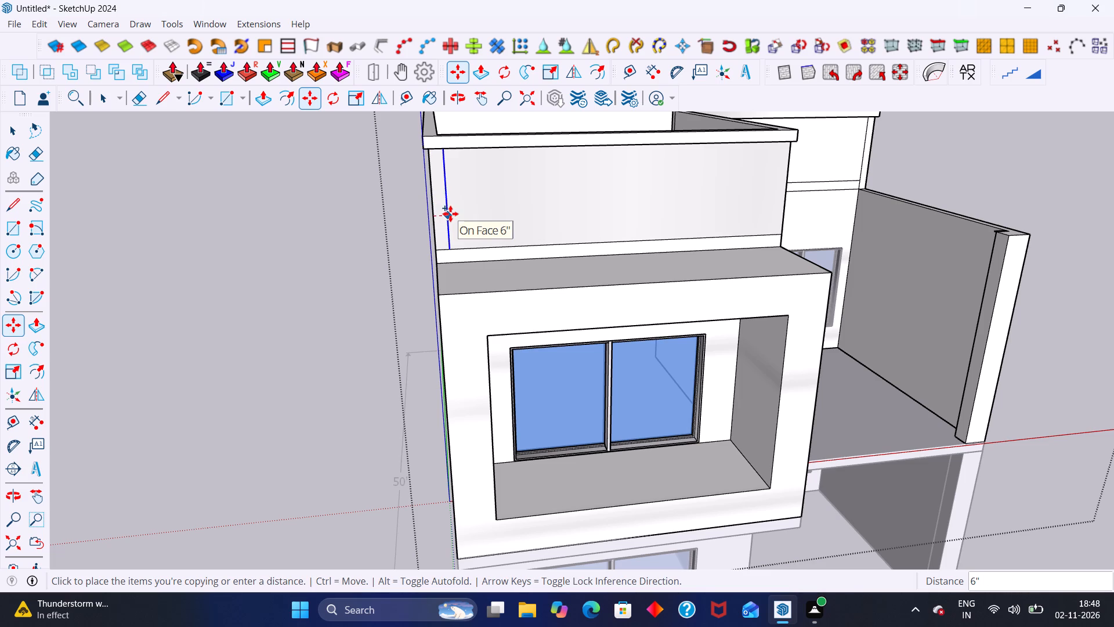
key("Return")
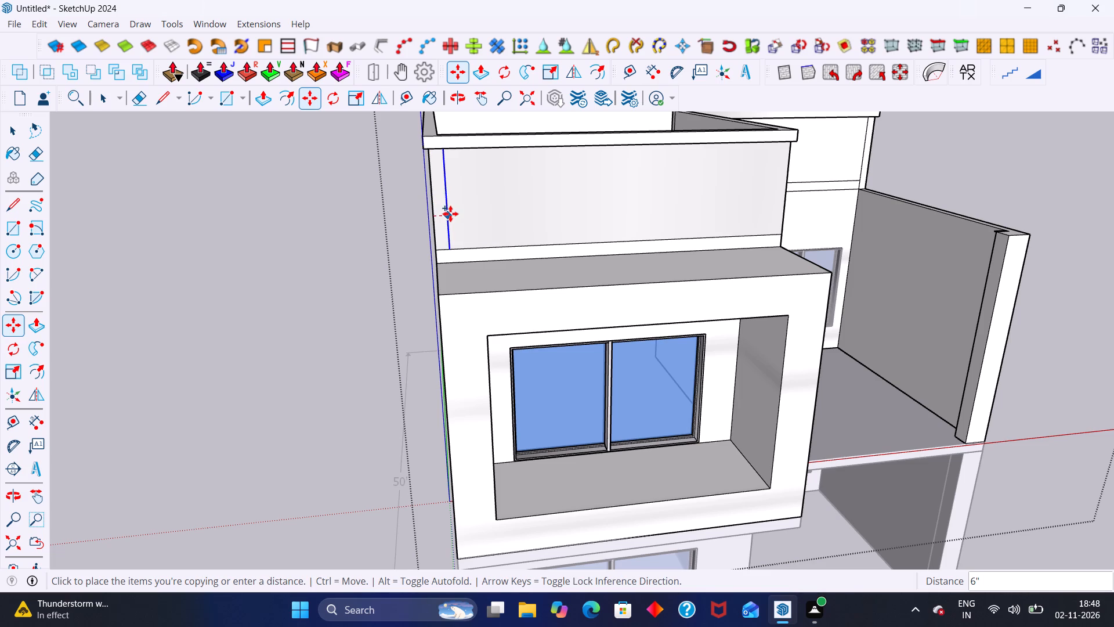
left_click(450, 214)
key("space")
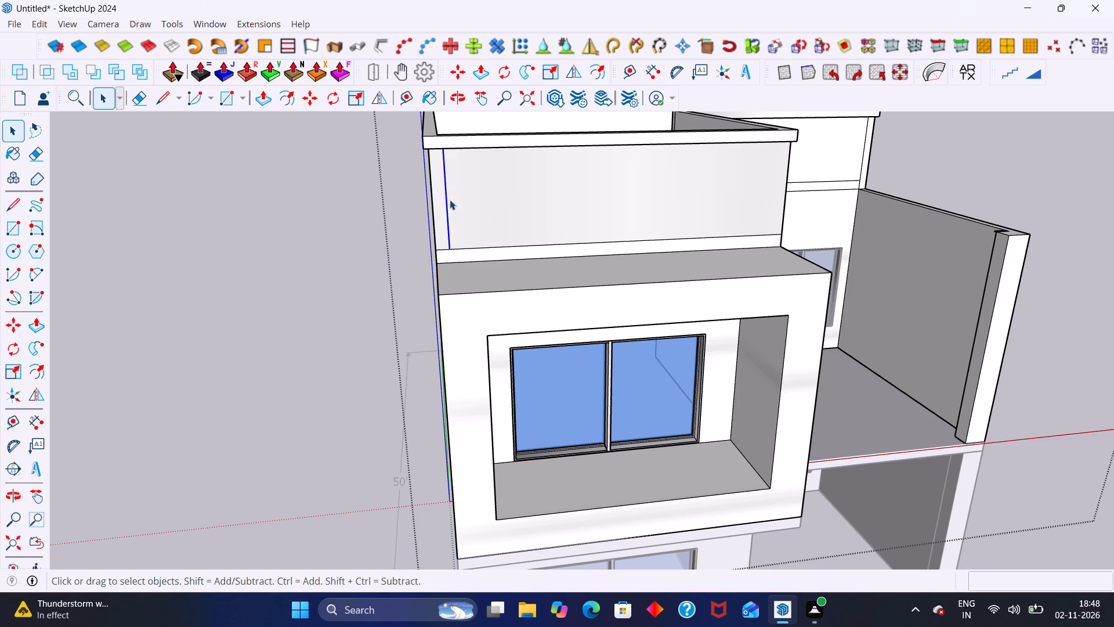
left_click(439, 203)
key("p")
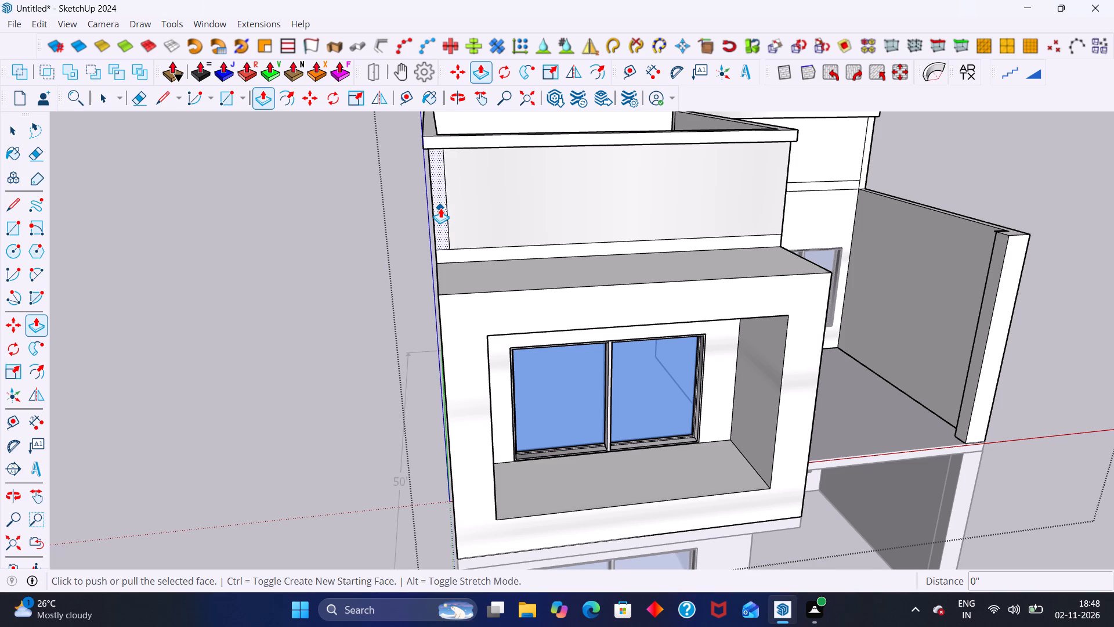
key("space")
Draw a 6" line extending the copied edge down across the band to the projecting frame's top.
middle_click_drag(449, 261, 450, 260)
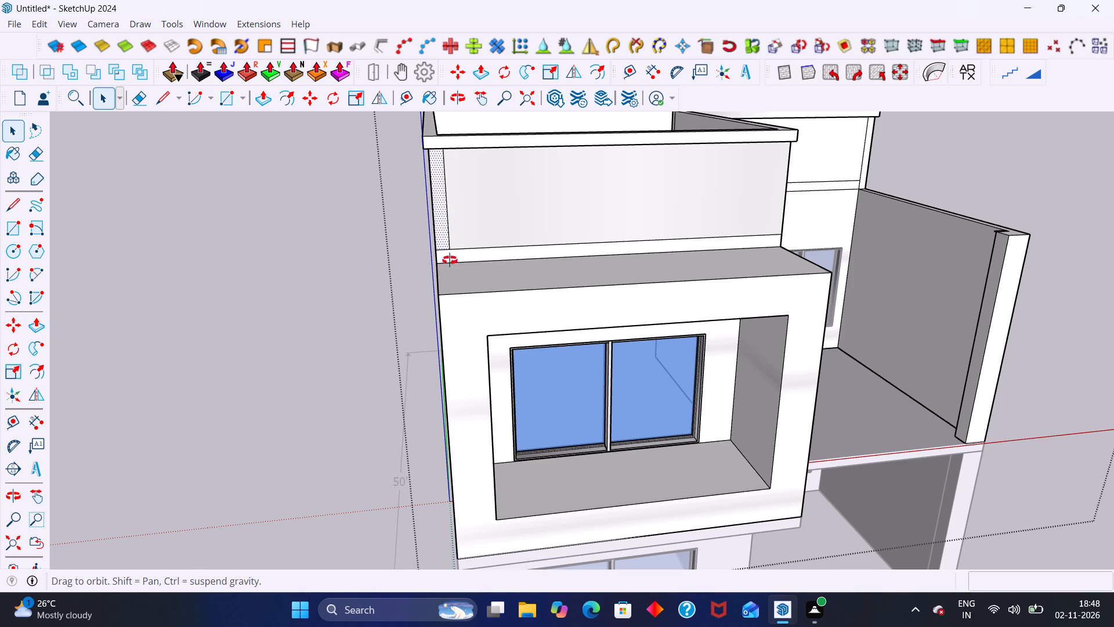
middle_click_drag(450, 260, 454, 204)
scroll(454, 201, "up", 2)
middle_click_drag(467, 179, 446, 247)
scroll(440, 221, "up", 7)
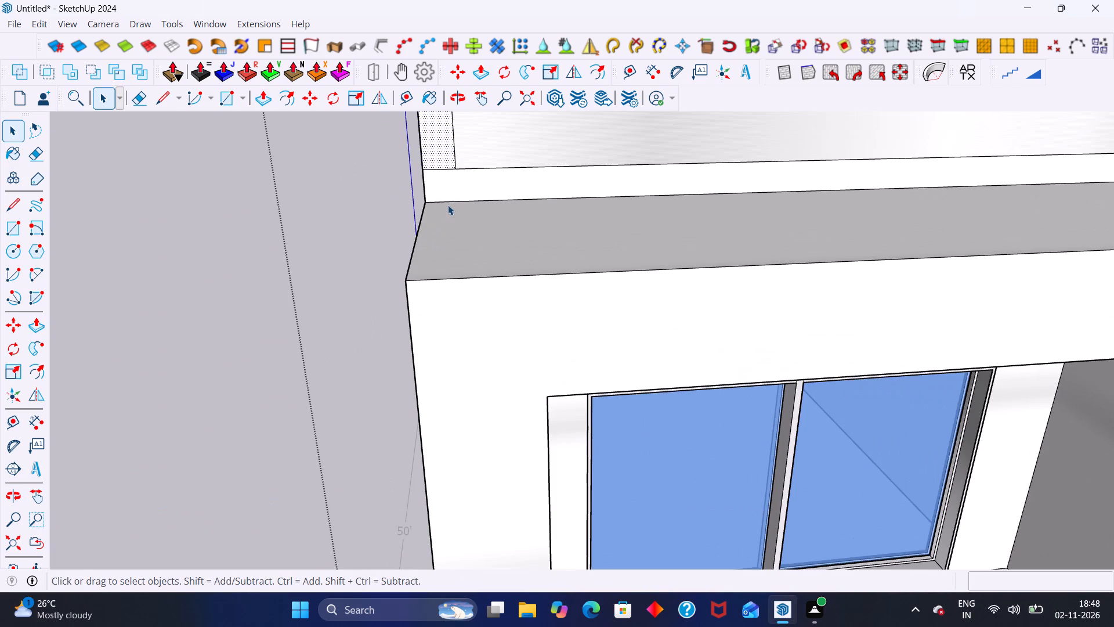
key("l")
left_click(456, 171)
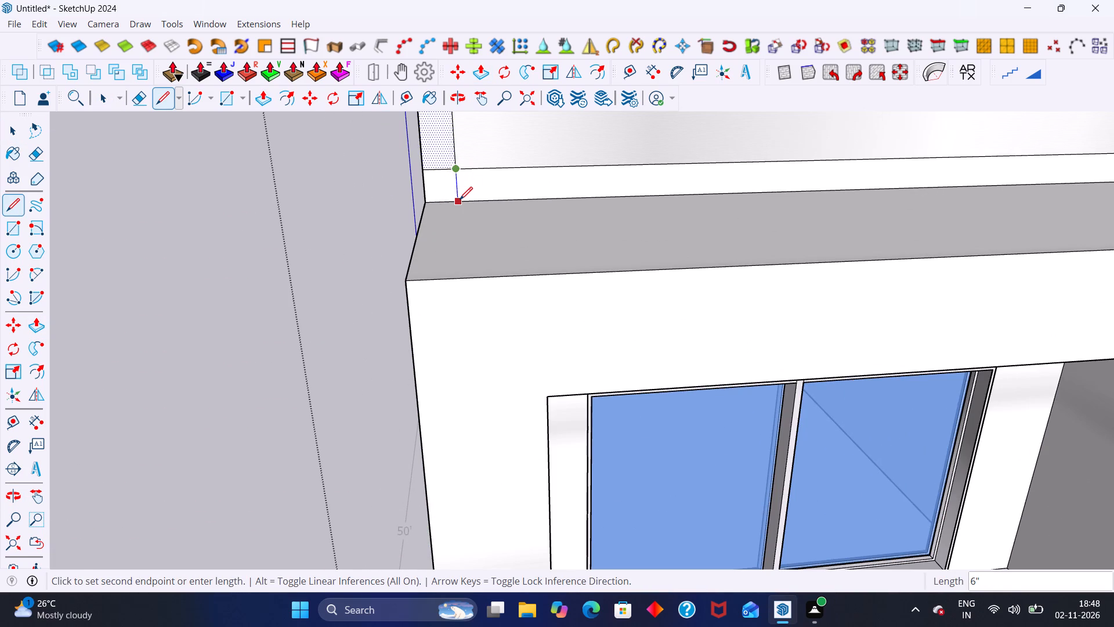
left_click(459, 200)
key("space")
Delete the short horizontal edge dividing the narrow vertical strip on the front parapet face.
left_click(449, 188)
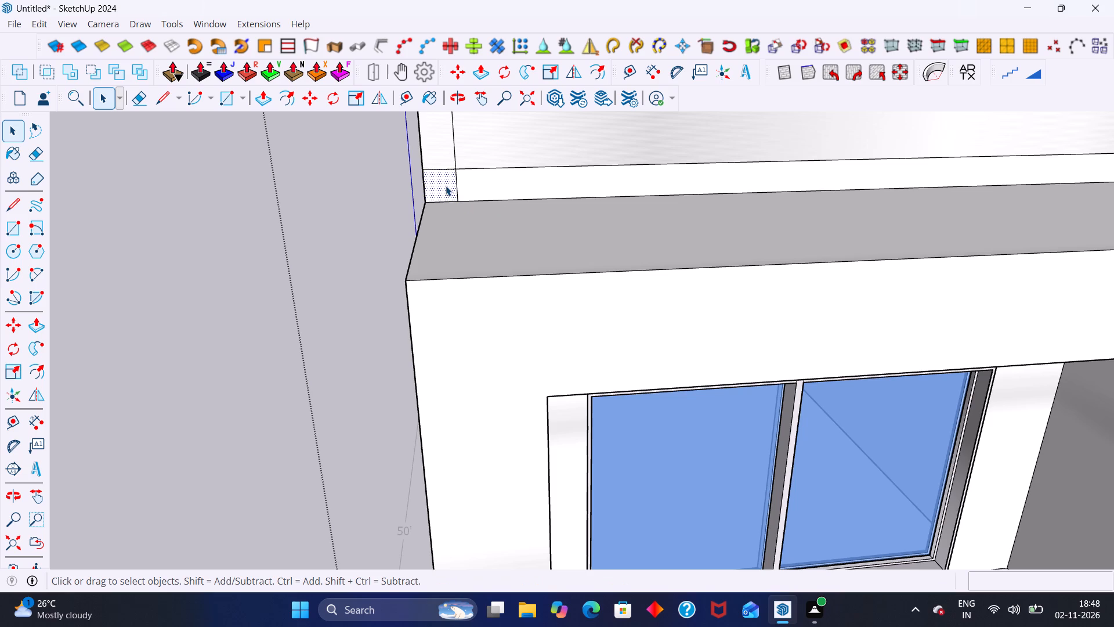
left_click(439, 171)
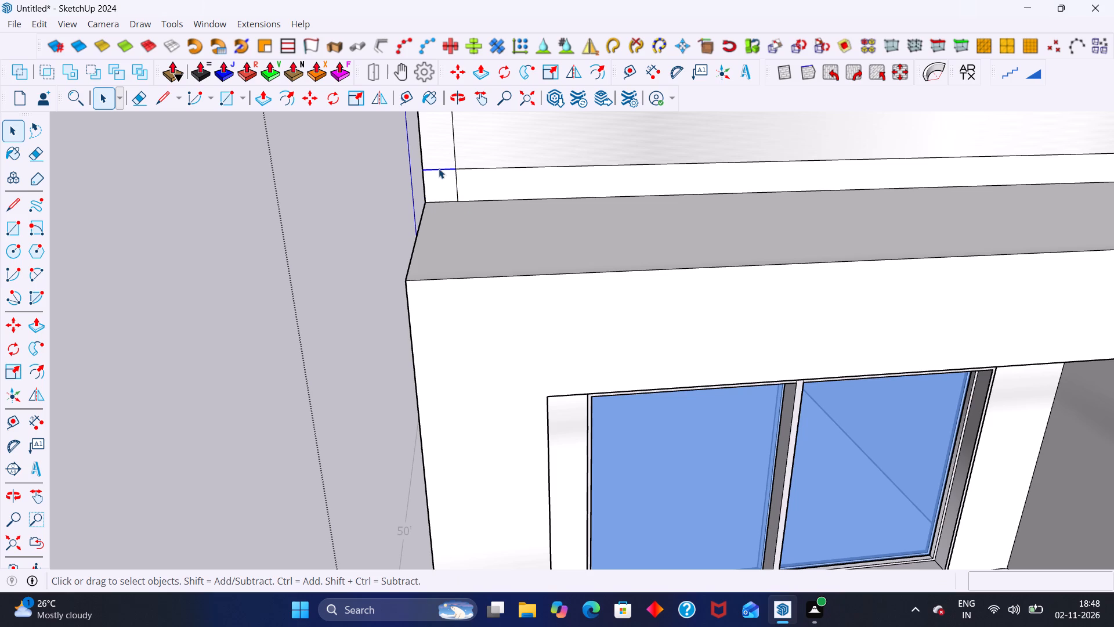
key("Delete")
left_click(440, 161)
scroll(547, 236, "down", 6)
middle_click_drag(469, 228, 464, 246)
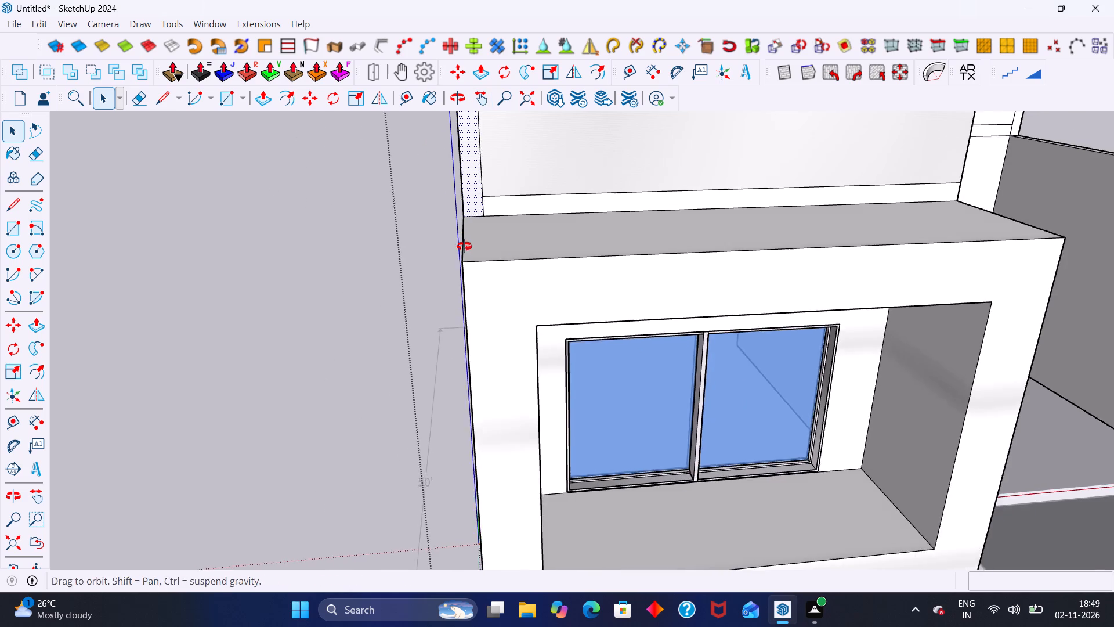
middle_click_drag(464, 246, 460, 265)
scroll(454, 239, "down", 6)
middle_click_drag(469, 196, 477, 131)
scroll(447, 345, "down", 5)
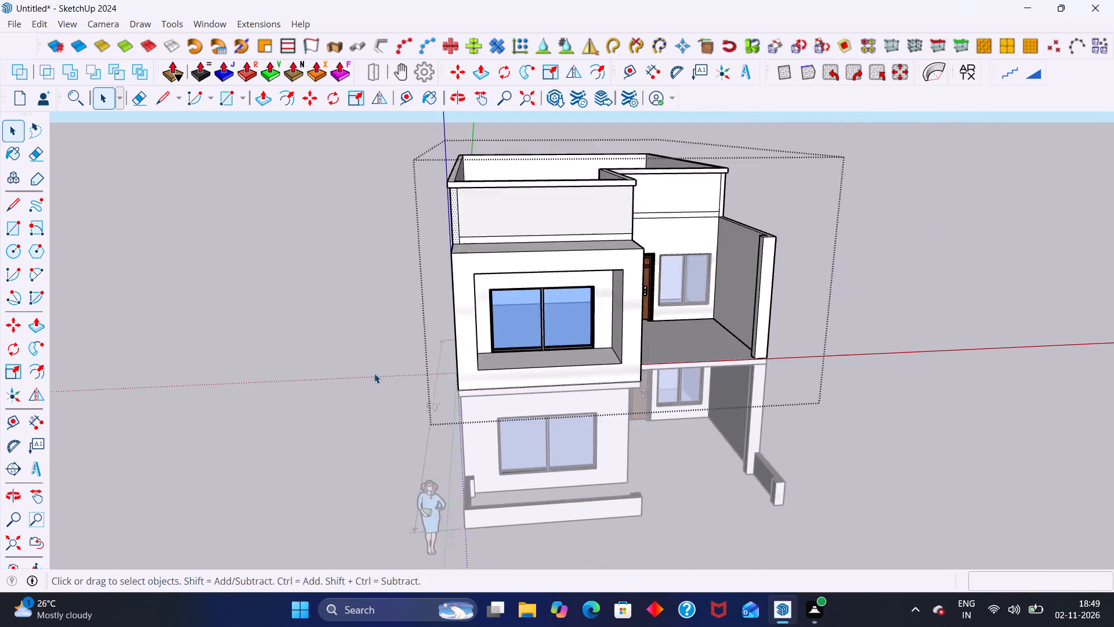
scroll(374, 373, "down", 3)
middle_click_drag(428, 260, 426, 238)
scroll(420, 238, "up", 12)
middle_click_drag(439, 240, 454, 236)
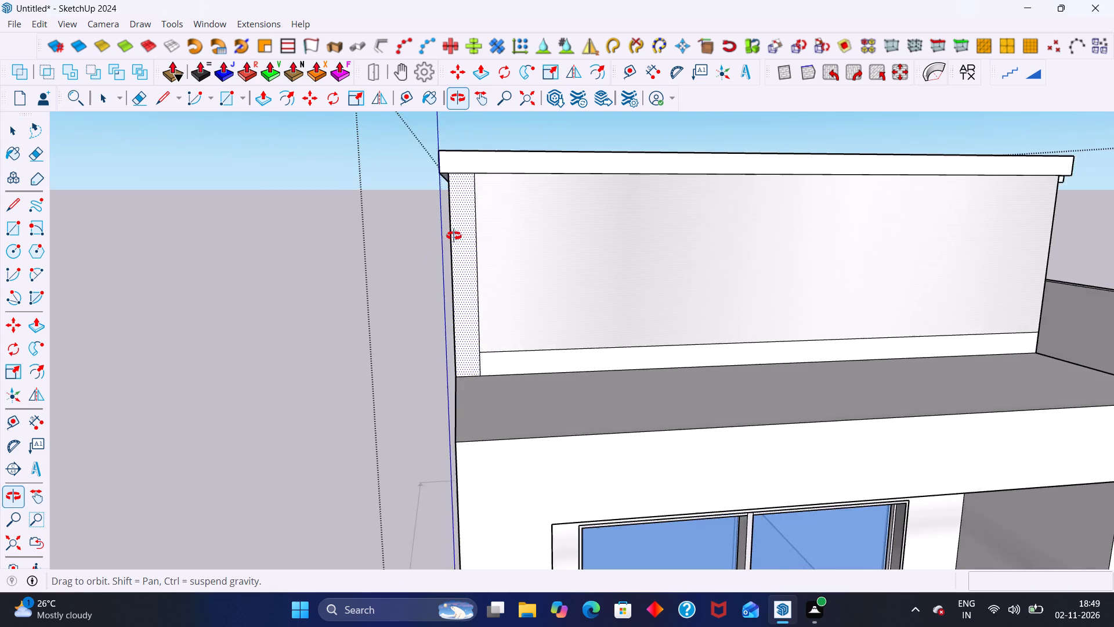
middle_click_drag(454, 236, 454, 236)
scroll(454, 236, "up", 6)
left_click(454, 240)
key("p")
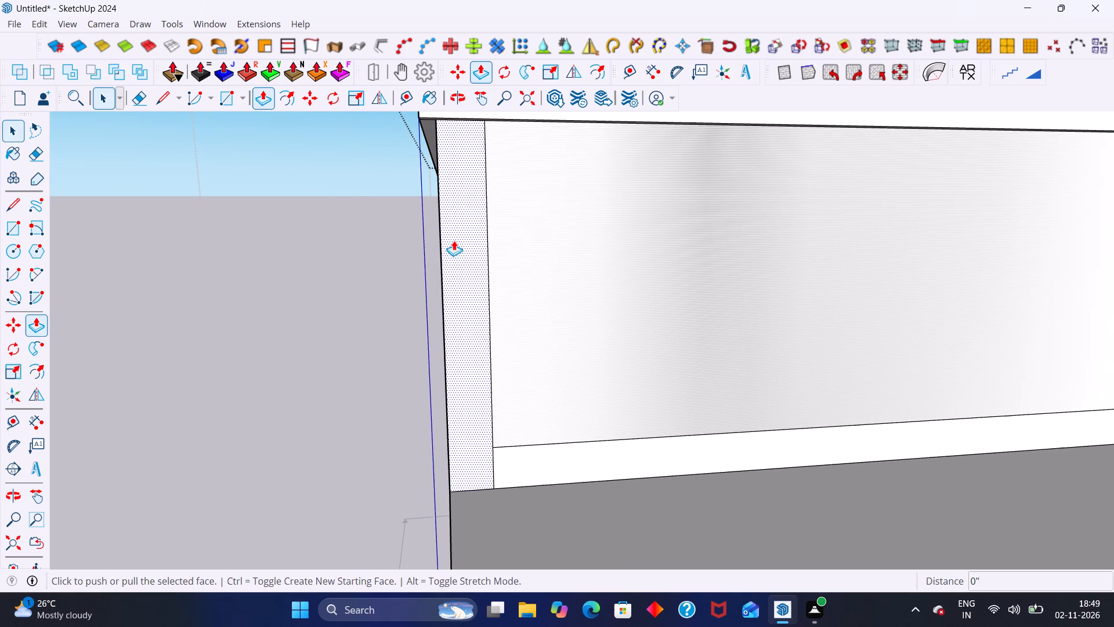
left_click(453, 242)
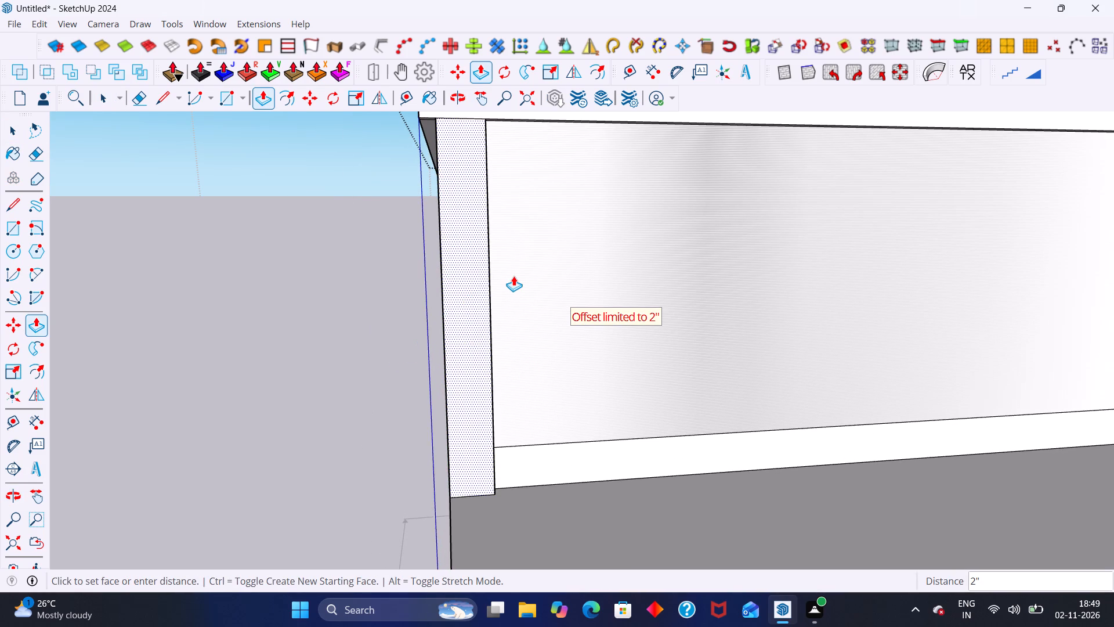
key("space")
Push/pull the narrow vertical strip at the outer side of the front parapet outward 2".
middle_click_drag(472, 288, 414, 293)
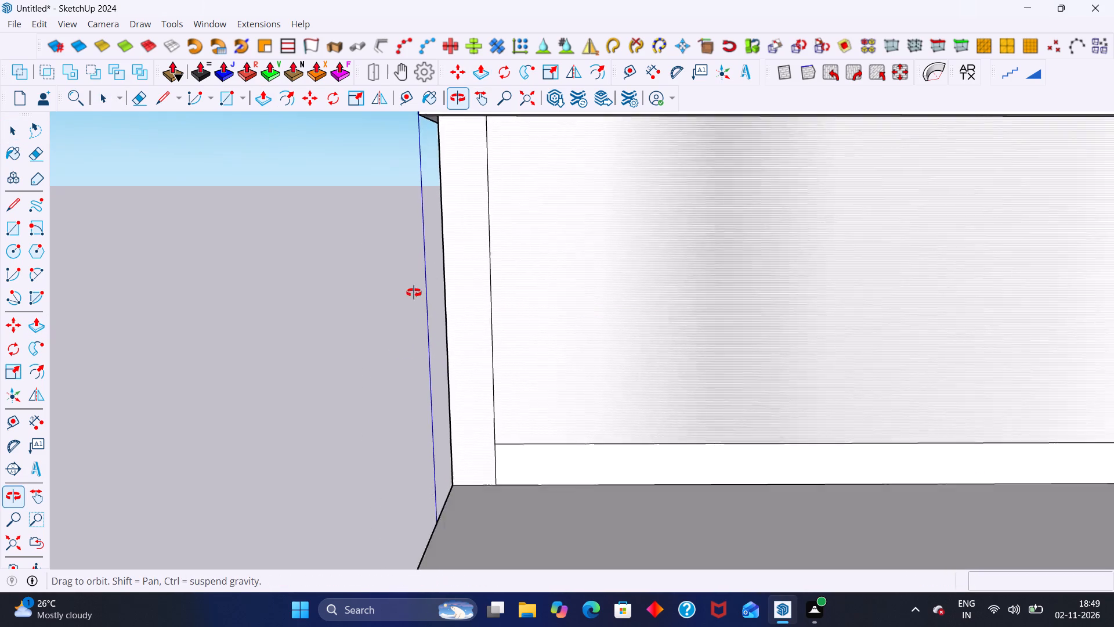
middle_click_drag(414, 293, 385, 290)
scroll(409, 268, "down", 3)
left_click(435, 264)
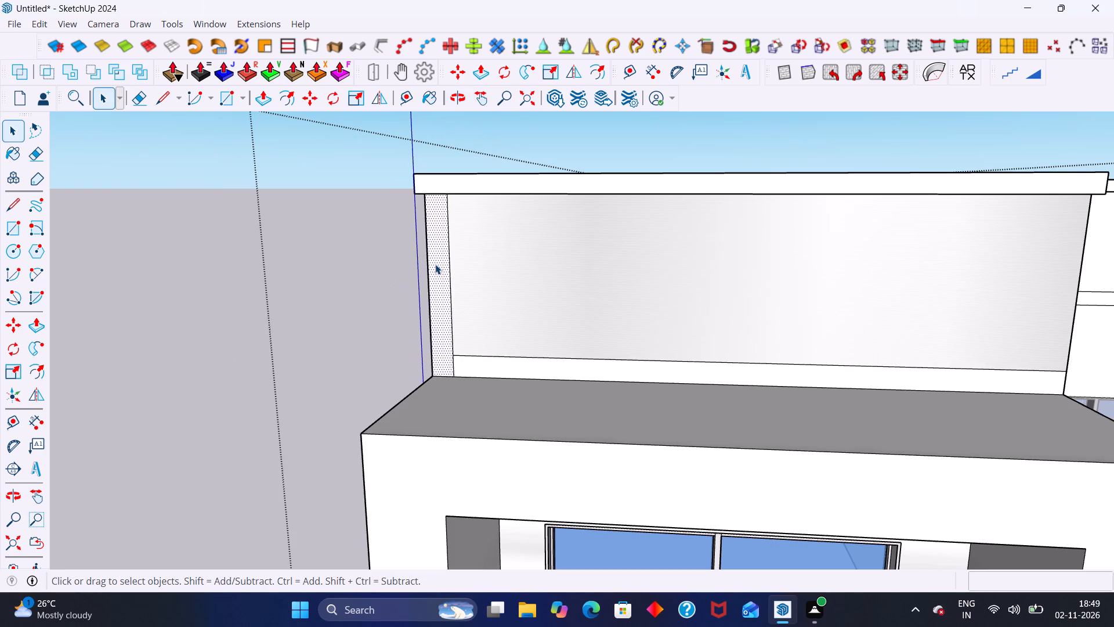
key("p")
left_click(436, 264)
left_click(393, 322)
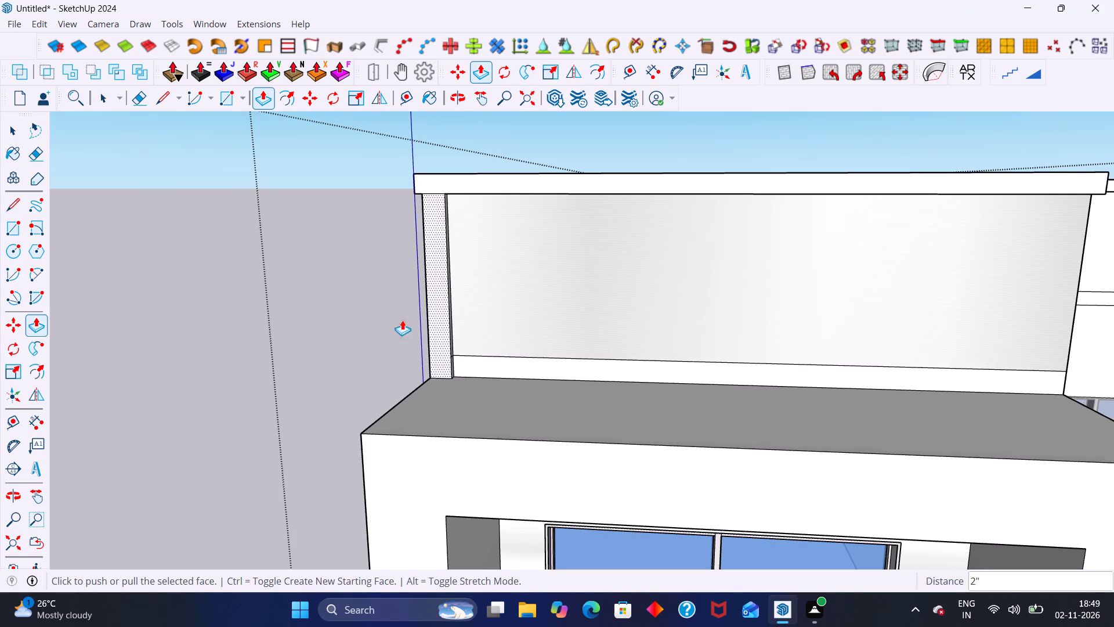
key("space")
Push/pull the same strip outward a further 3' 10", flush with the projecting frame's front face.
left_click(436, 306)
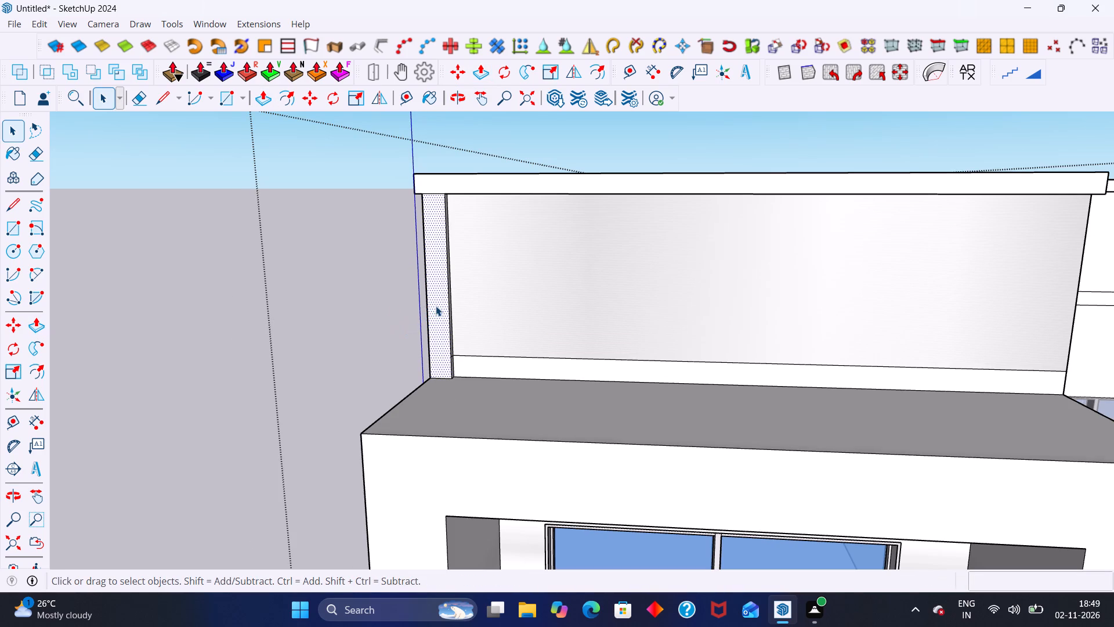
key("p")
left_click(436, 306)
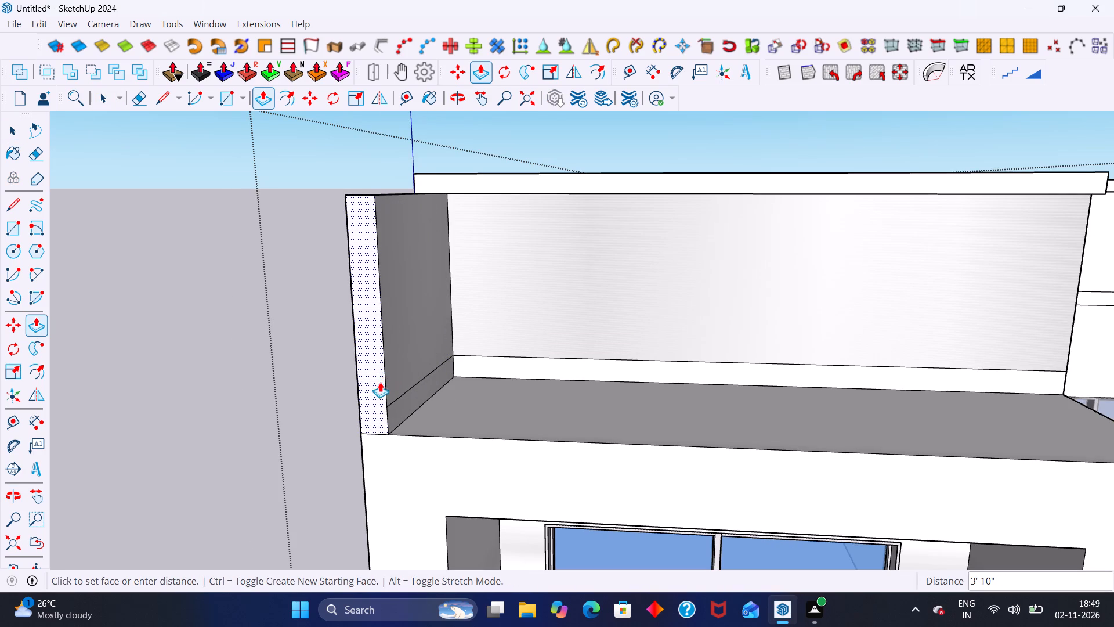
left_click(382, 437)
key("space")
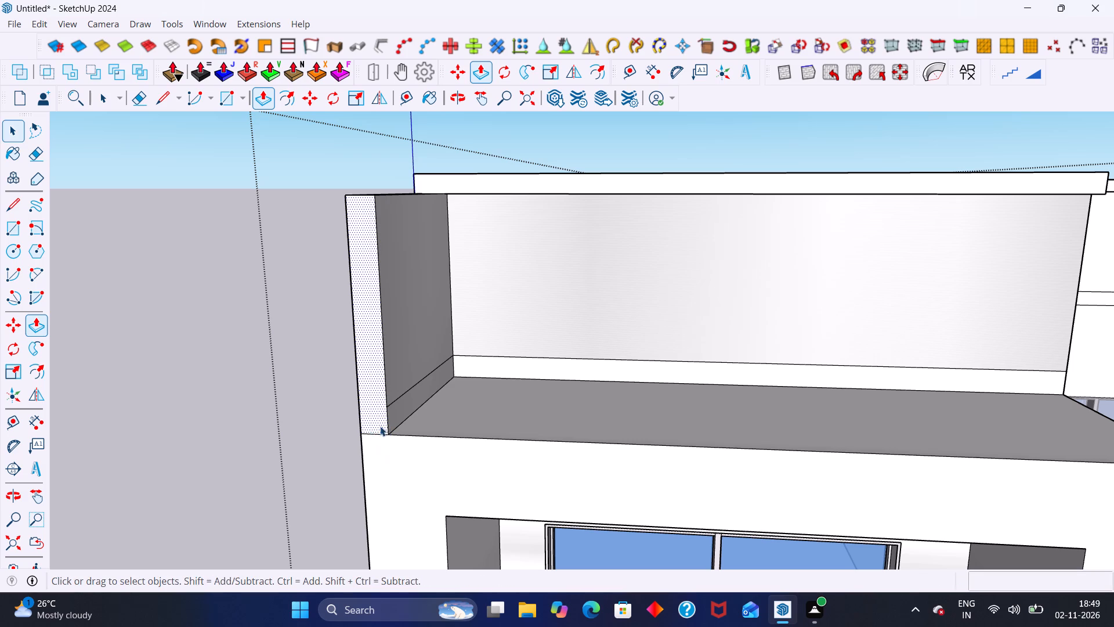
Examine the new side wall beside the parapet and the projecting window frame from several angles.
middle_click_drag(395, 393, 455, 378)
scroll(455, 380, "down", 9)
middle_click_drag(428, 364, 433, 336)
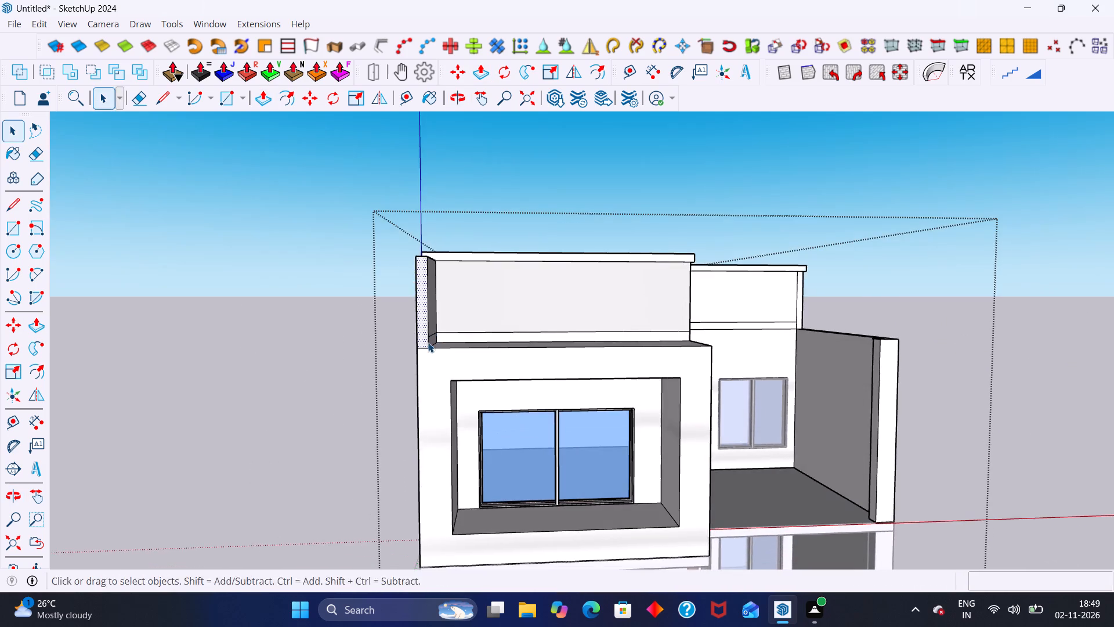
middle_click_drag(428, 343, 402, 349)
scroll(404, 349, "up", 8)
middle_click_drag(396, 339, 212, 358)
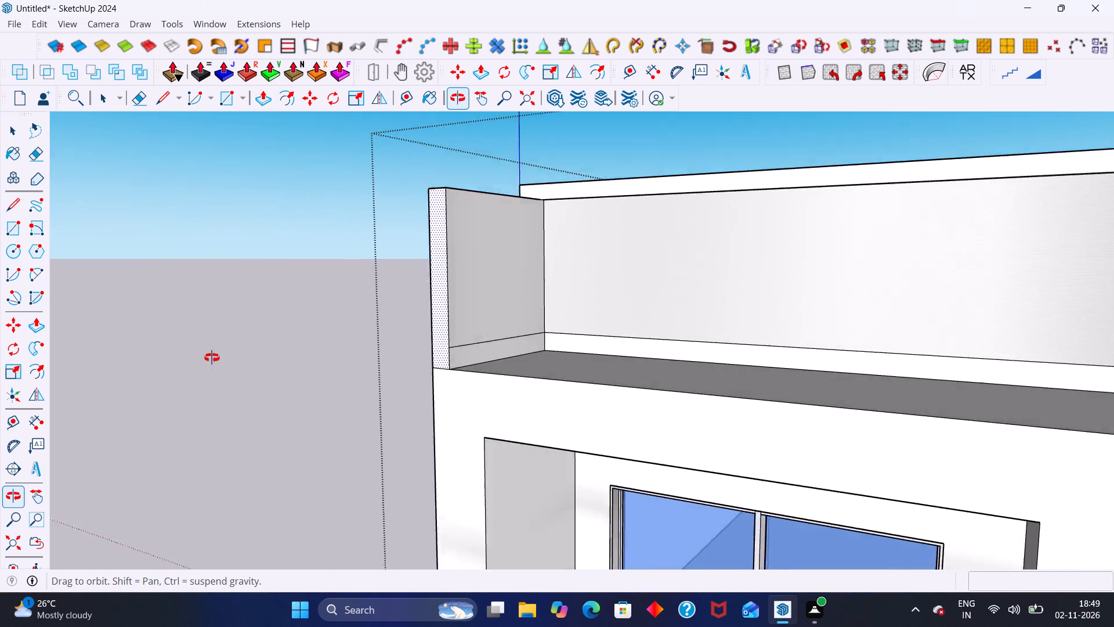
middle_click_drag(212, 358, 603, 360)
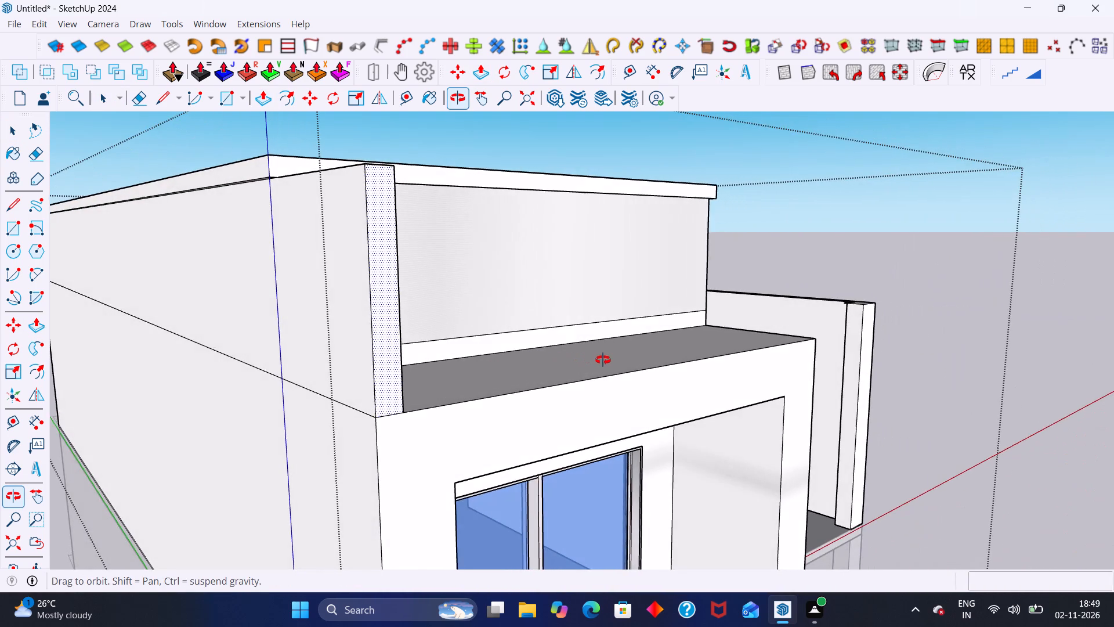
middle_click_drag(603, 360, 421, 379)
scroll(405, 383, "down", 4)
middle_click_drag(385, 391, 366, 469)
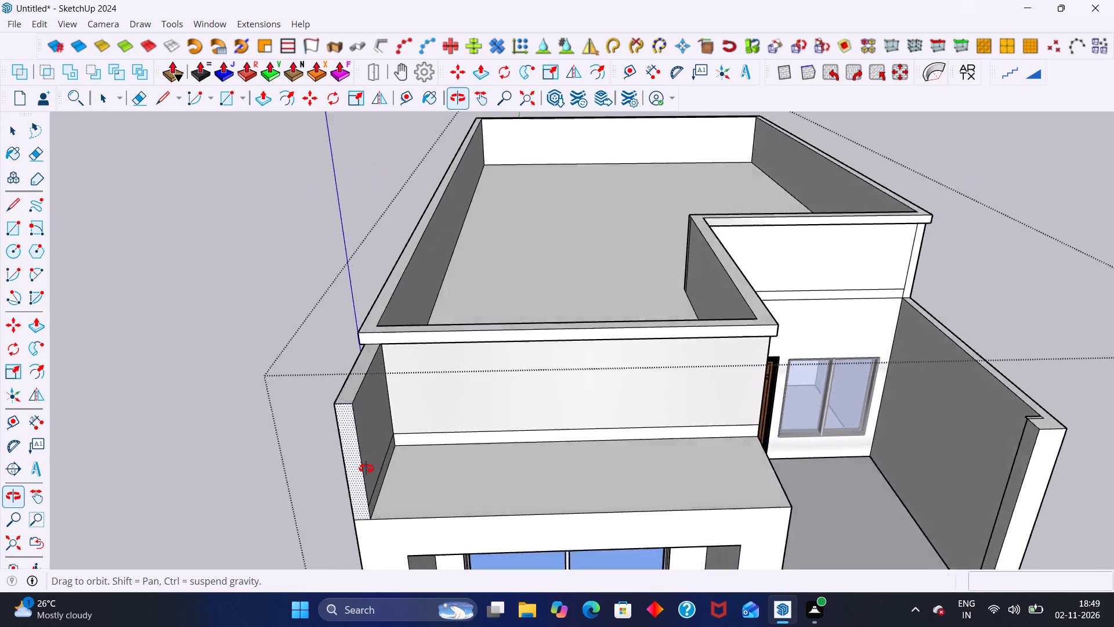
middle_click_drag(366, 469, 384, 425)
scroll(384, 406, "down", 4)
middle_click_drag(374, 378, 361, 320)
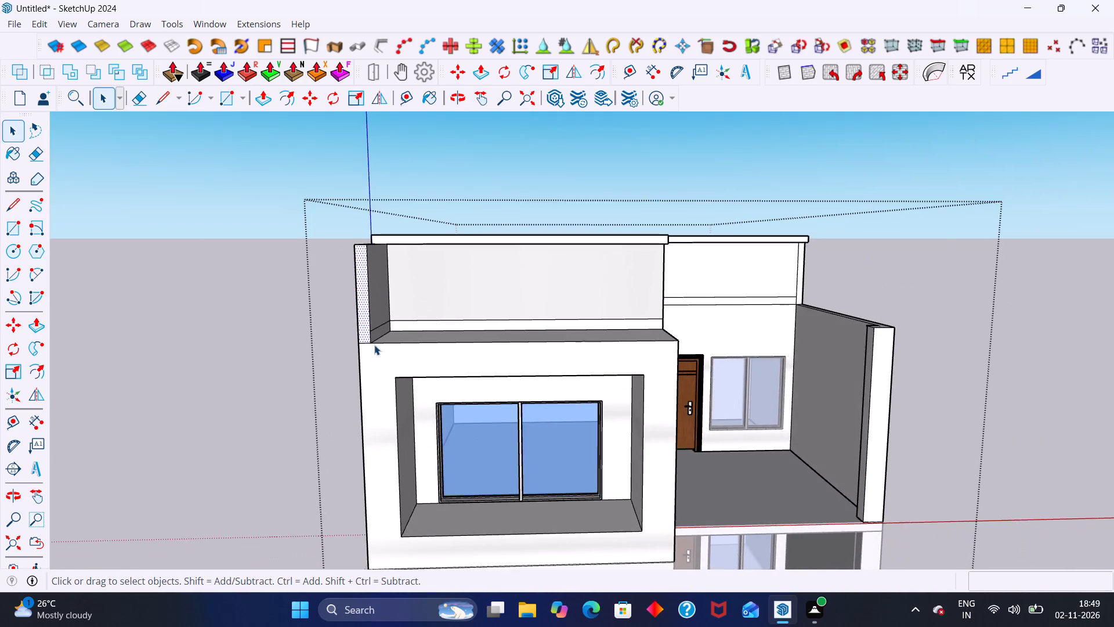
scroll(374, 348, "down", 1)
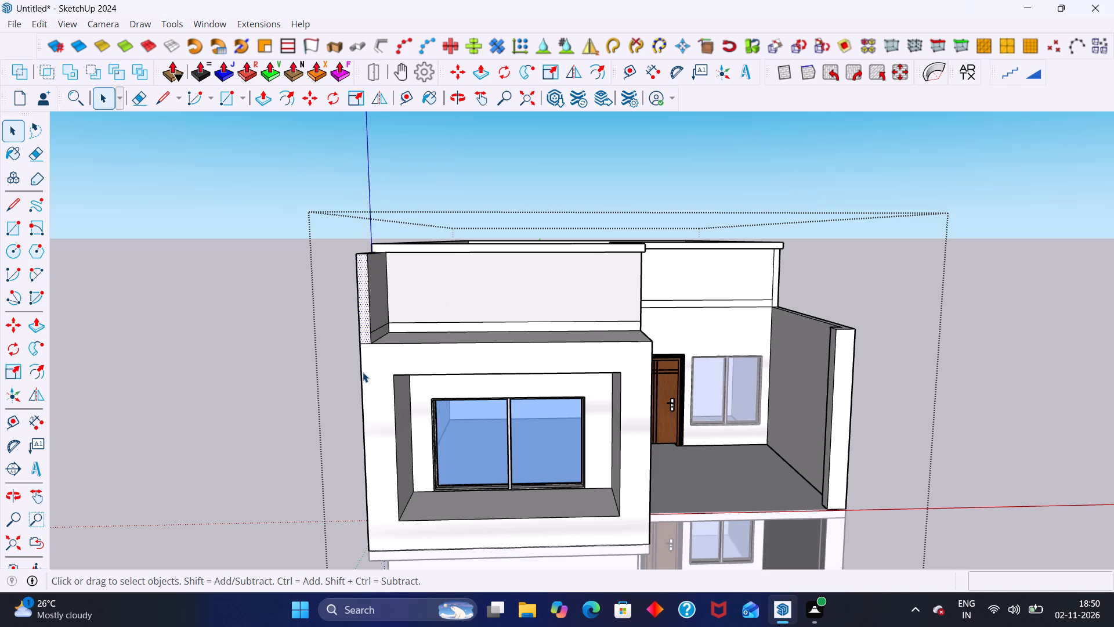
scroll(331, 412, "down", 9)
middle_click_drag(284, 399, 312, 391)
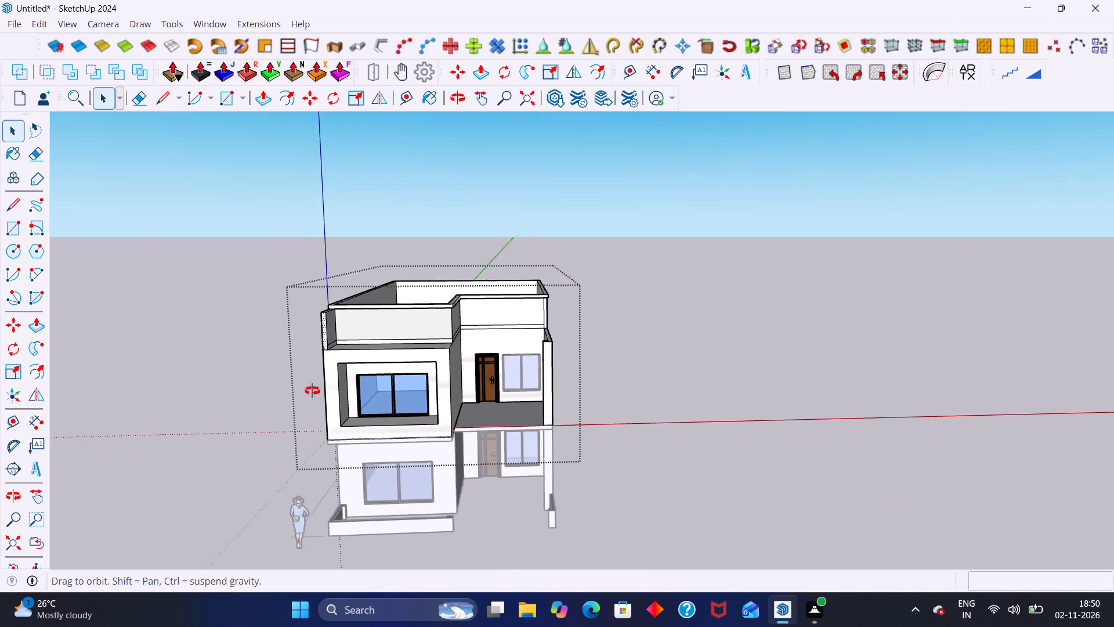
middle_click_drag(312, 391, 319, 387)
scroll(329, 403, "up", 3)
middle_click_drag(330, 403, 346, 370)
scroll(356, 380, "up", 4)
middle_click_drag(368, 409, 270, 373)
scroll(306, 391, "up", 2)
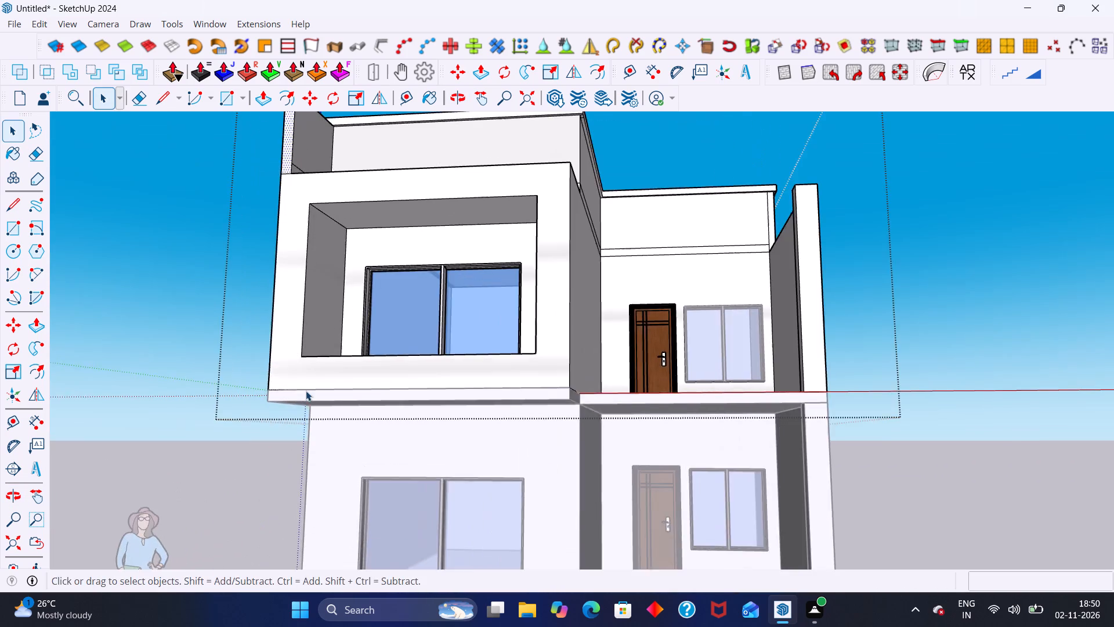
scroll(306, 391, "up", 3)
middle_click_drag(299, 391, 331, 395)
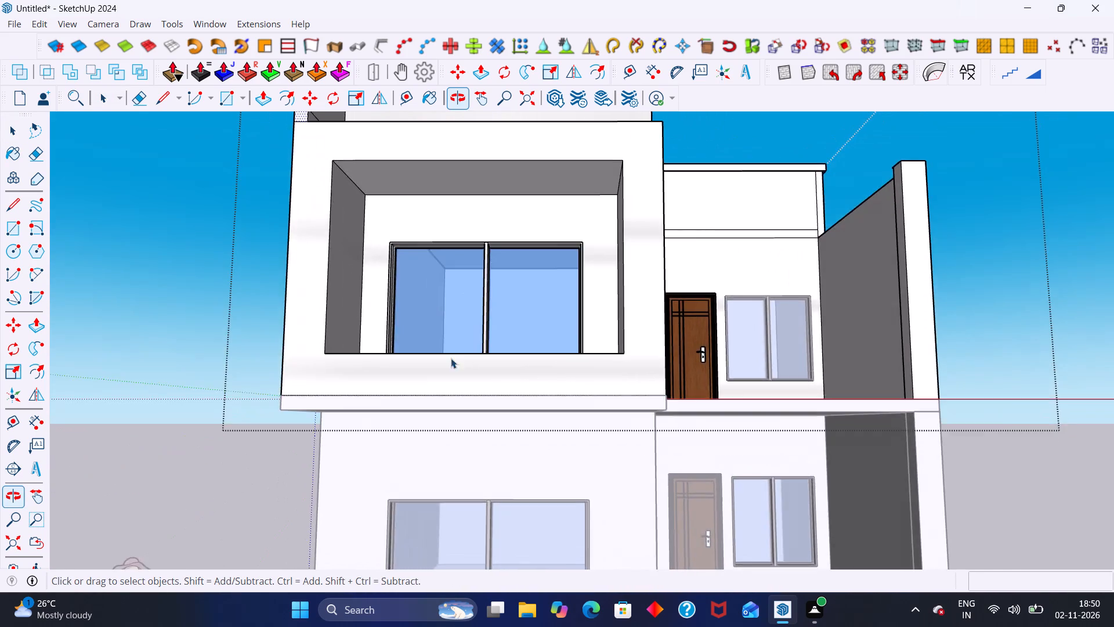
Exit editing of the upper-floor group.
scroll(708, 339, "down", 11)
left_click(882, 240)
Examine the front elevation of the whole house, focusing on the projecting frame and new side wall.
middle_click_drag(641, 307, 638, 320)
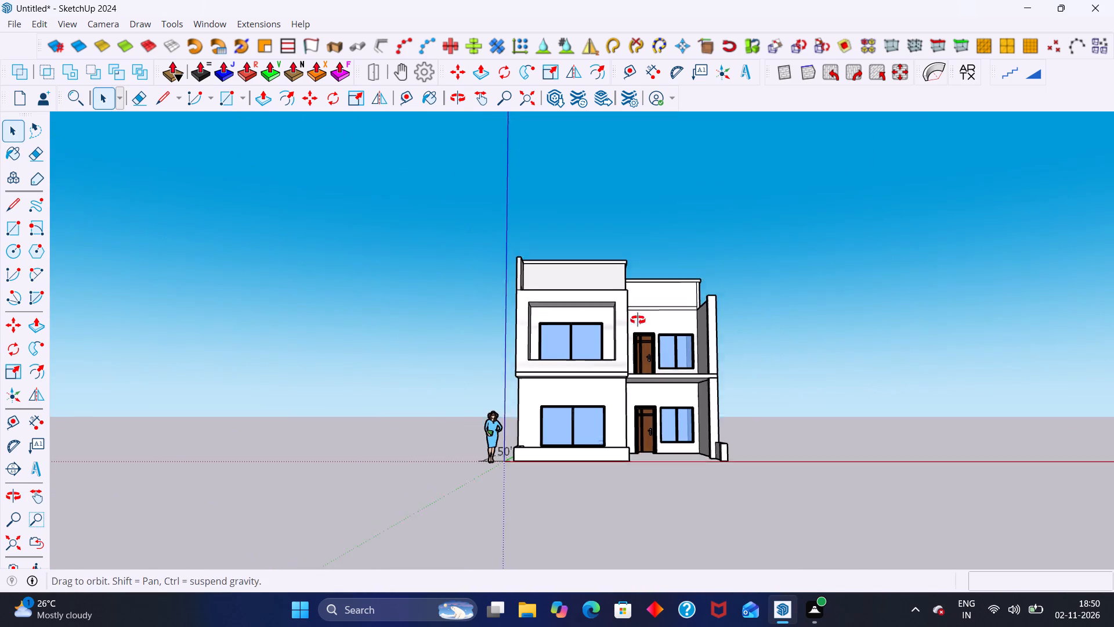
middle_click_drag(638, 320, 612, 353)
scroll(453, 379, "up", 6)
middle_click_drag(447, 394, 402, 402)
scroll(451, 373, "up", 4)
middle_click_drag(482, 352, 407, 419)
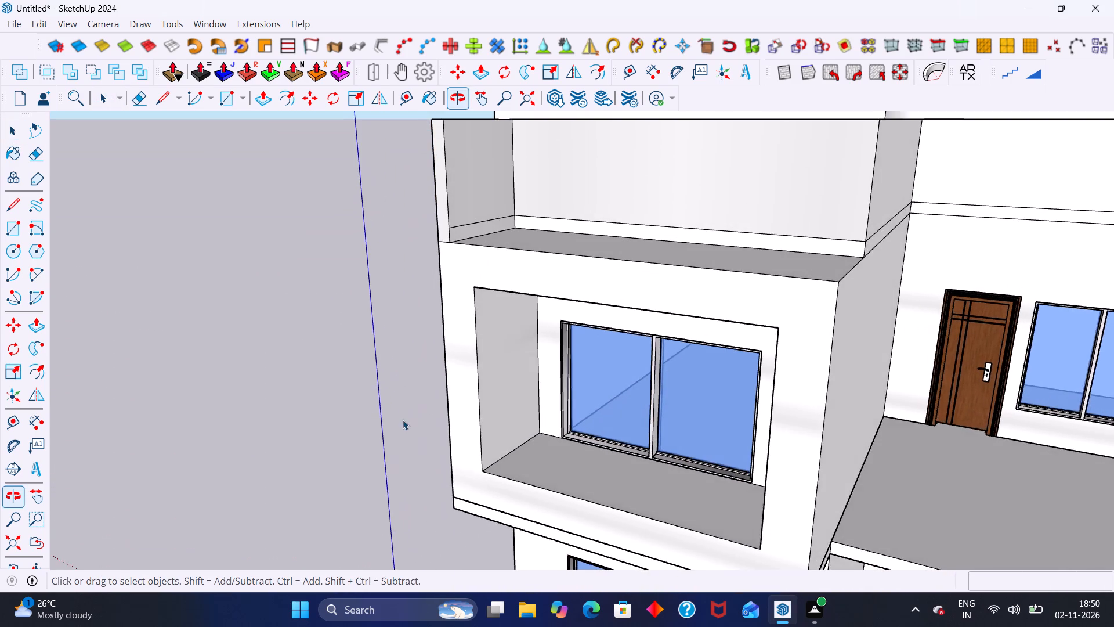
scroll(461, 250, "up", 2)
middle_click_drag(457, 251, 548, 243)
scroll(468, 302, "down", 9)
middle_click_drag(294, 305, 312, 308)
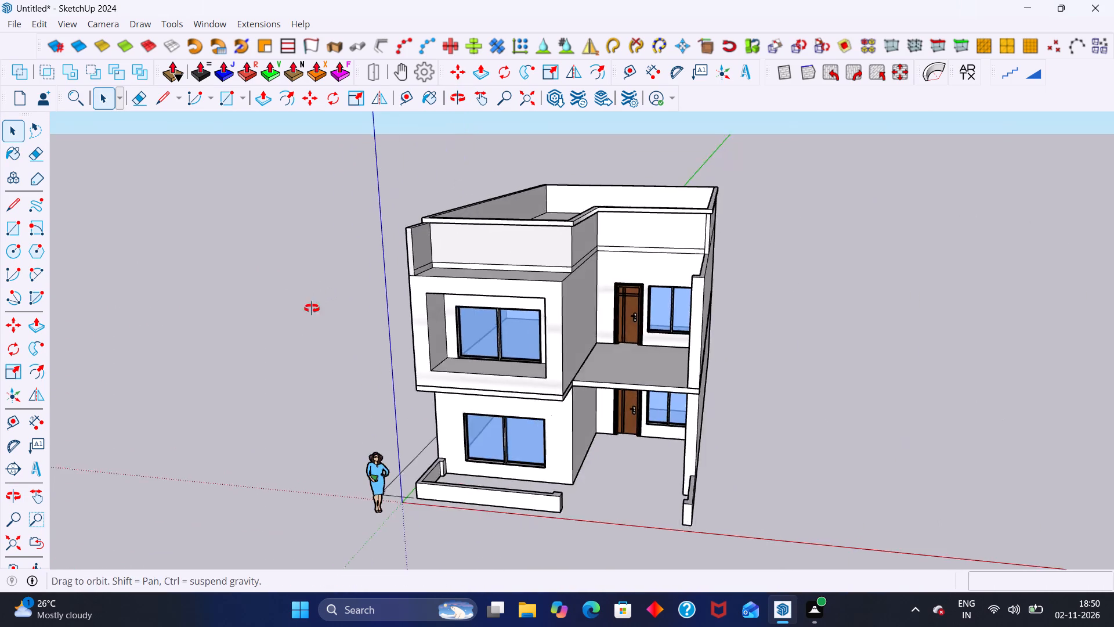
Examine the lower corner of the projecting window frame and the slab edge beneath it from several angles.
middle_click_drag(312, 308, 393, 295)
scroll(461, 355, "up", 3)
middle_click_drag(456, 348, 403, 288)
scroll(454, 313, "up", 2)
middle_click_drag(451, 298, 464, 344)
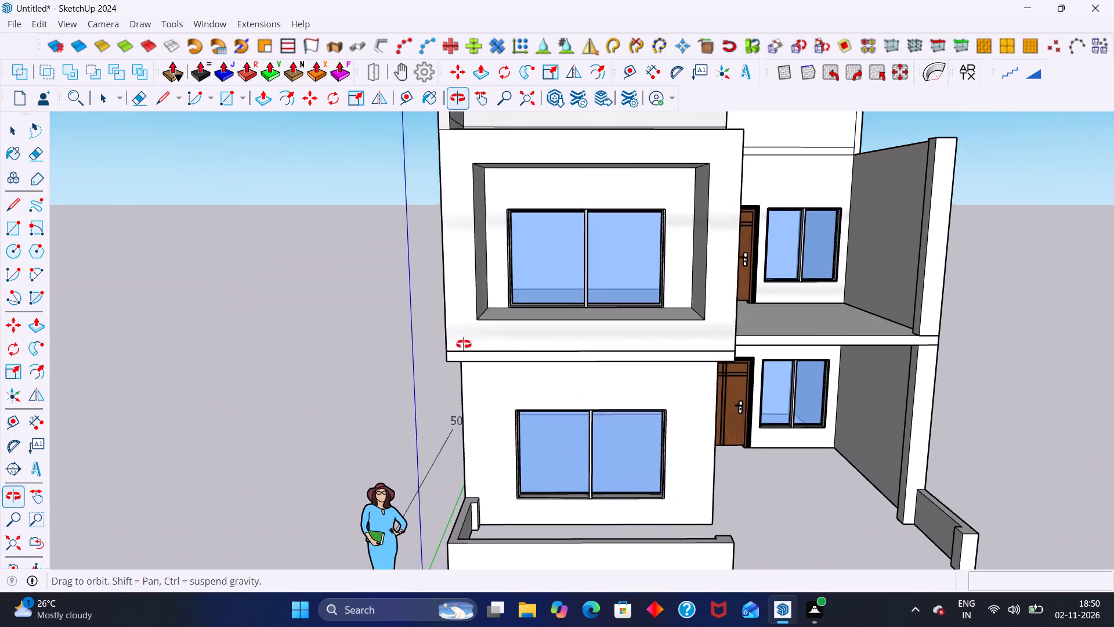
middle_click_drag(464, 344, 464, 344)
scroll(463, 347, "up", 4)
middle_click_drag(460, 361, 612, 345)
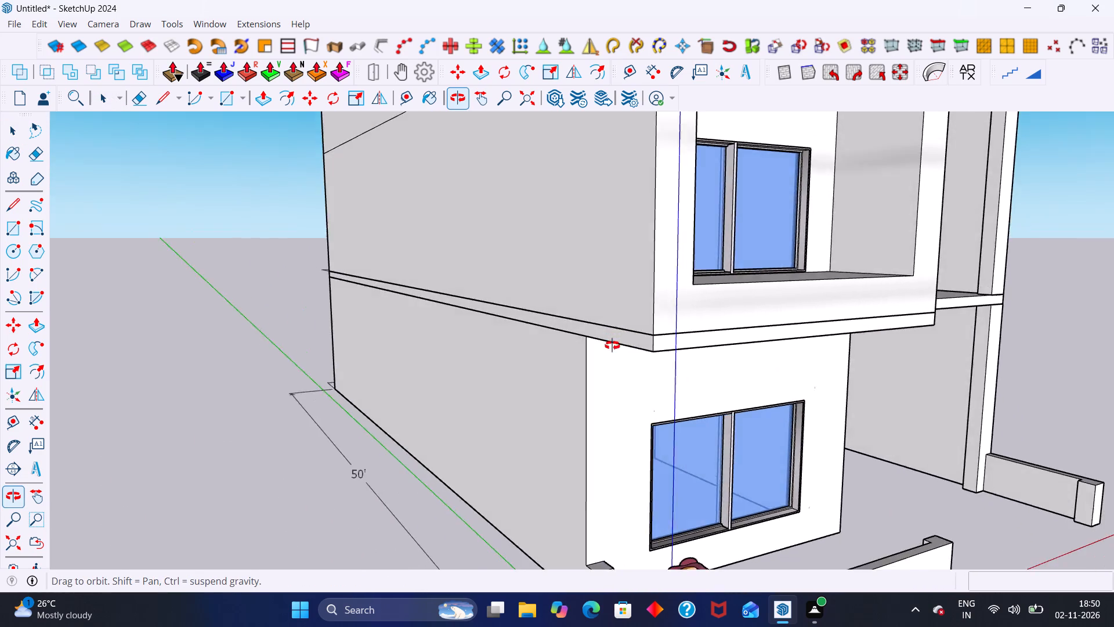
middle_click_drag(612, 345, 505, 377)
scroll(504, 377, "up", 1)
scroll(496, 384, "down", 2)
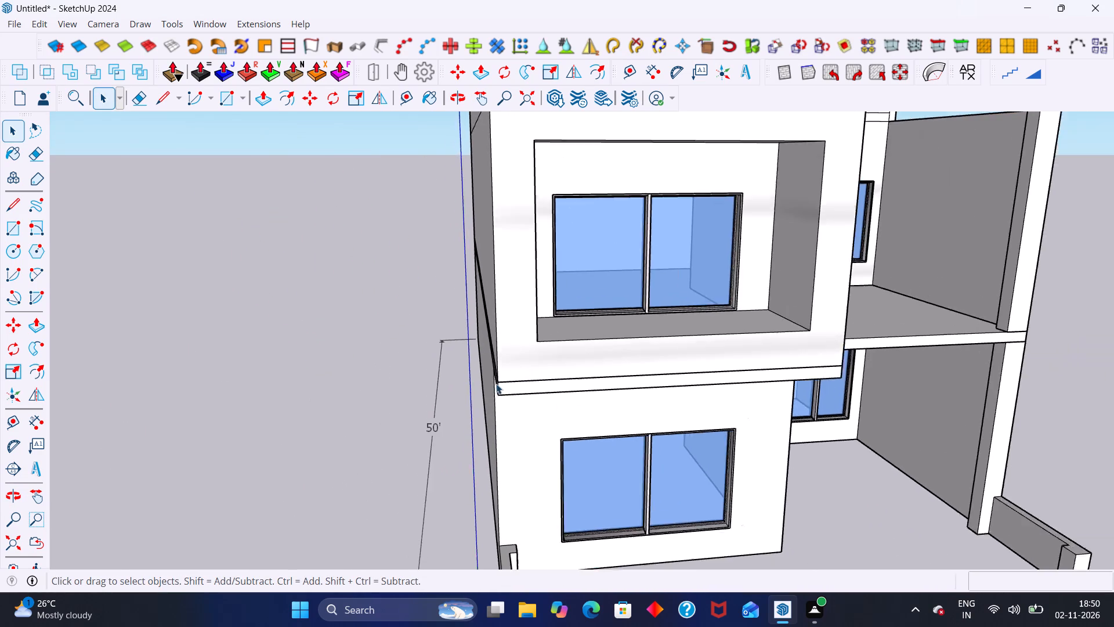
scroll(496, 384, "down", 6)
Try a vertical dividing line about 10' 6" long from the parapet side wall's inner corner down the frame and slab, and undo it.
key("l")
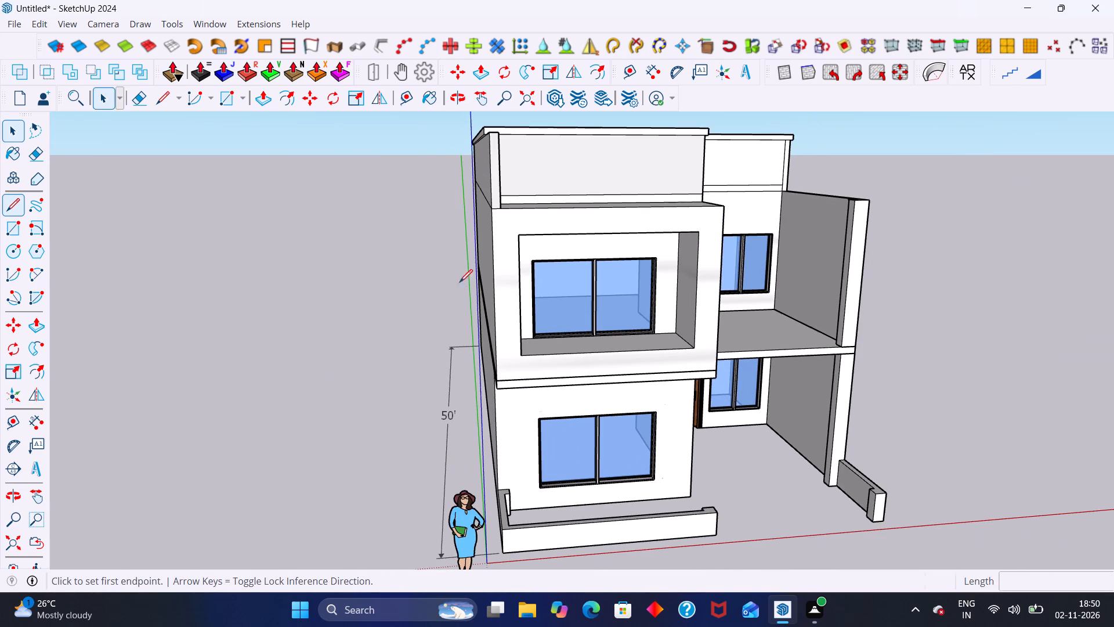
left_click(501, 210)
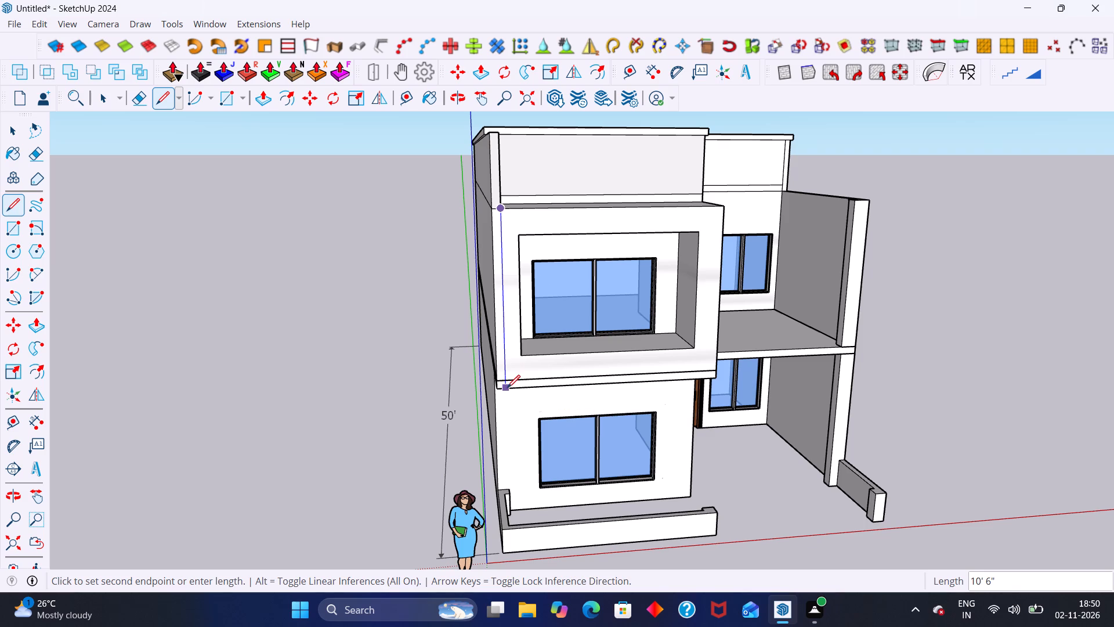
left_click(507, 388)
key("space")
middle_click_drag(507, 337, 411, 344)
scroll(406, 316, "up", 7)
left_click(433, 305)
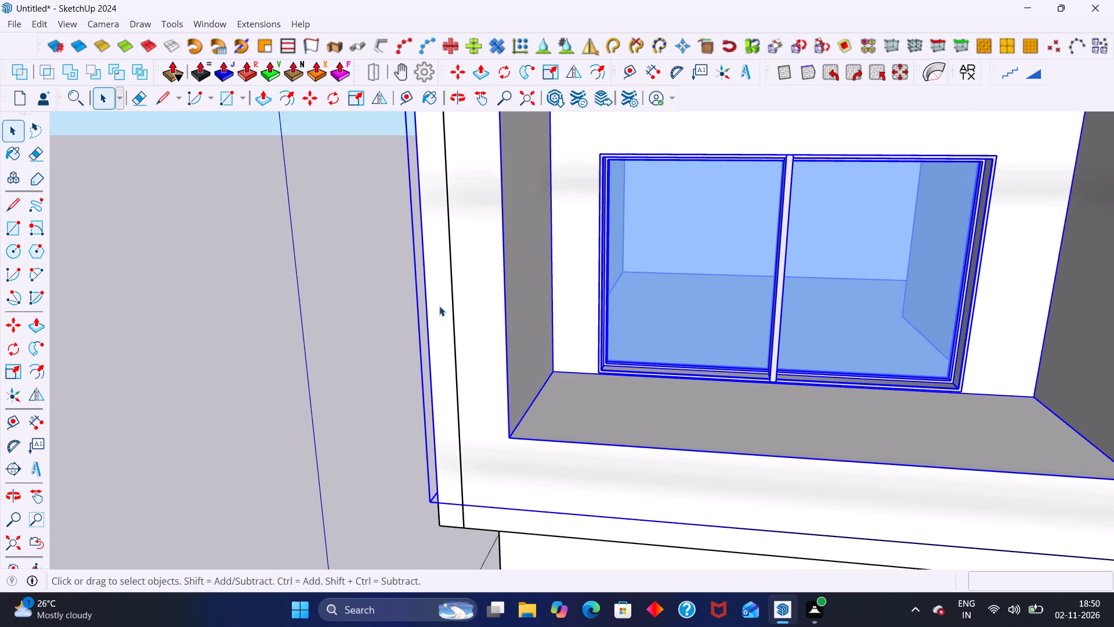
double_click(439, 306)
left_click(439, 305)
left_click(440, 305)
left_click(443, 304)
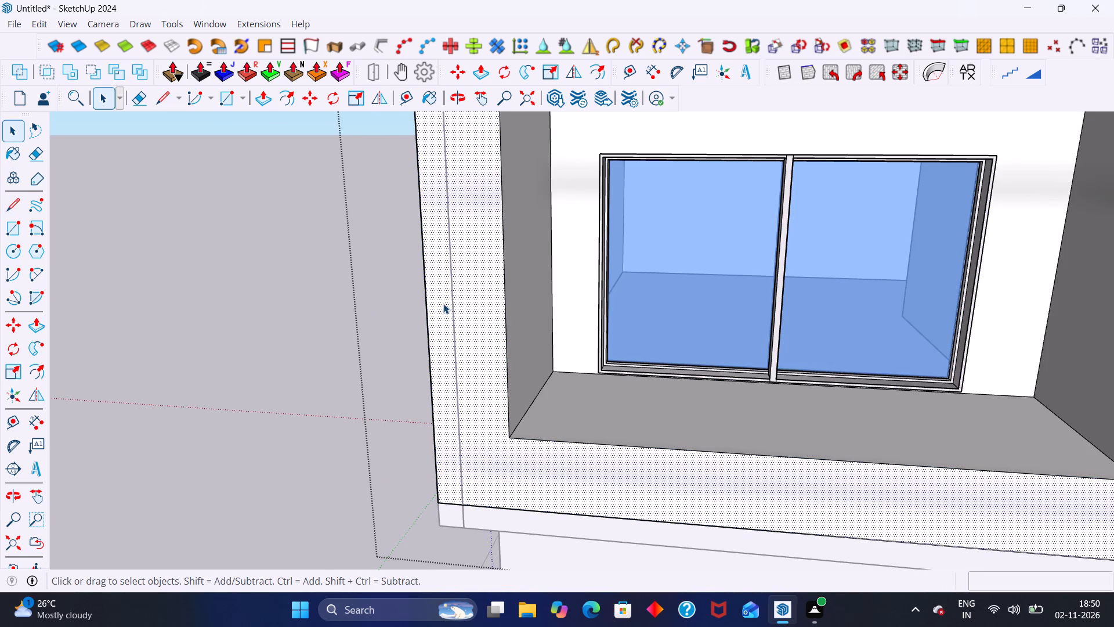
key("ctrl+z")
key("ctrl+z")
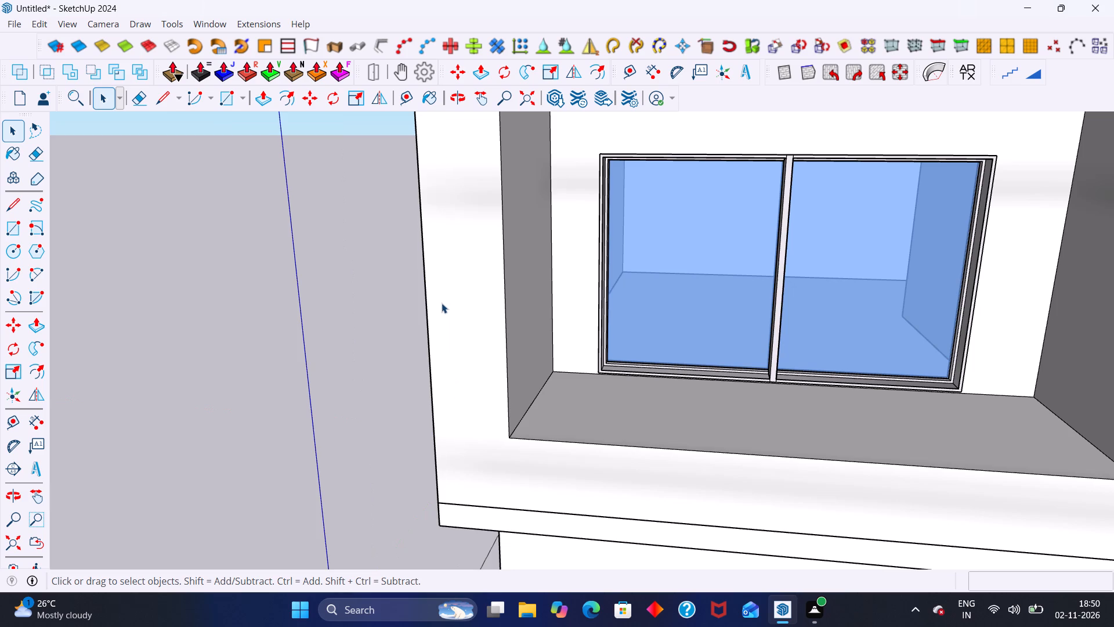
Open the upper-floor group and draw a 10' vertical line down the frame's front face, continuing the parapet side wall's inner edge.
triple_click(442, 303)
scroll(442, 303, "down", 10)
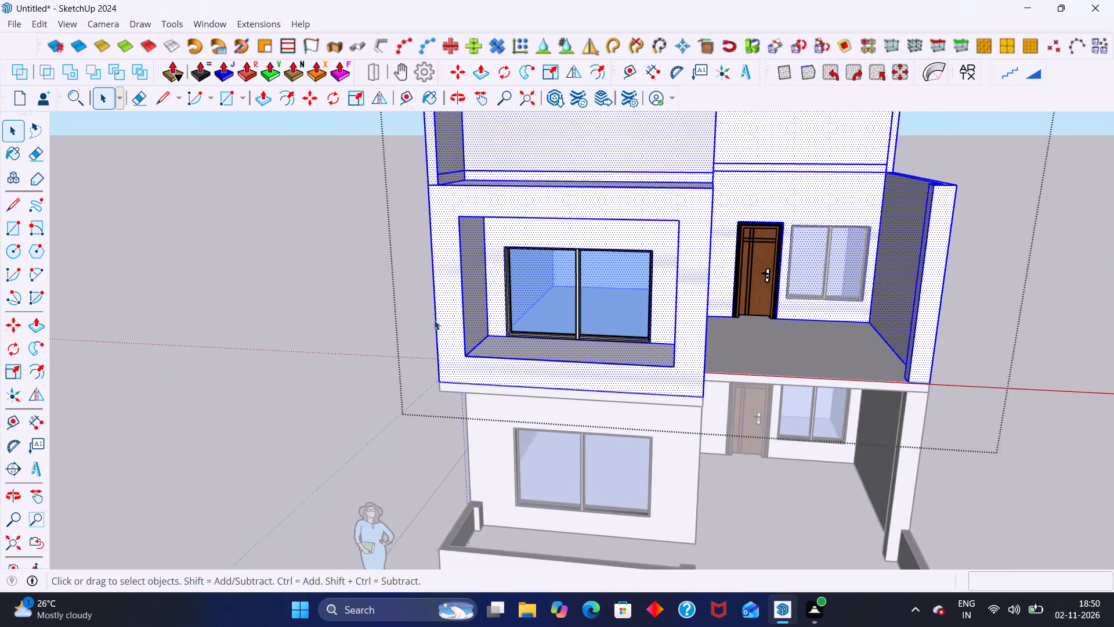
scroll(434, 320, "down", 3)
left_click(447, 298)
middle_click_drag(446, 298, 452, 276)
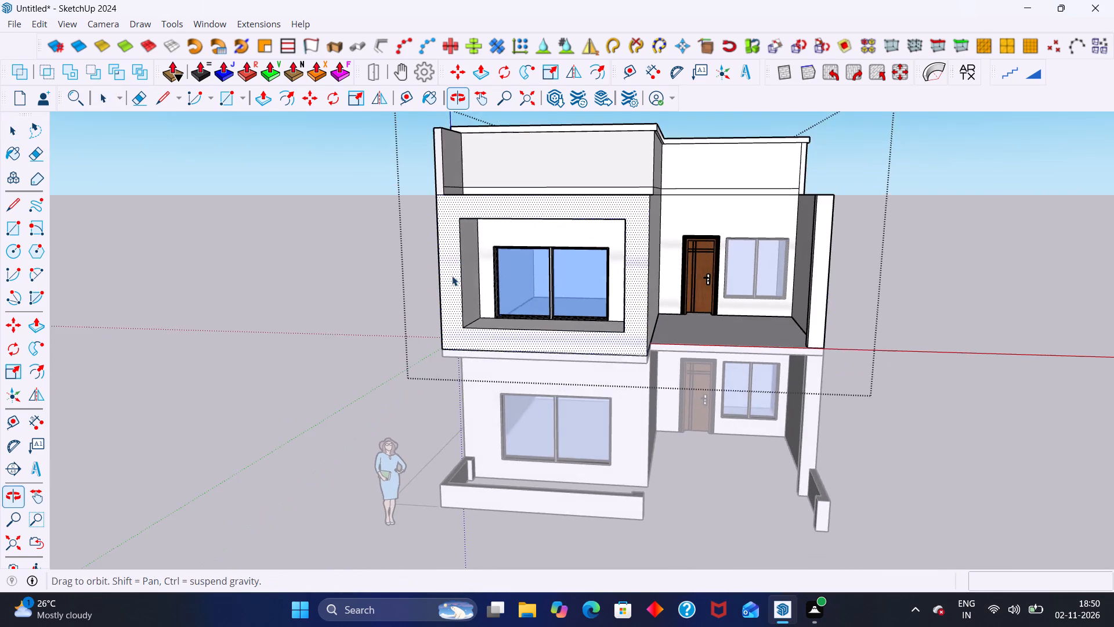
scroll(451, 273, "up", 7)
key("l")
scroll(437, 257, "down", 6)
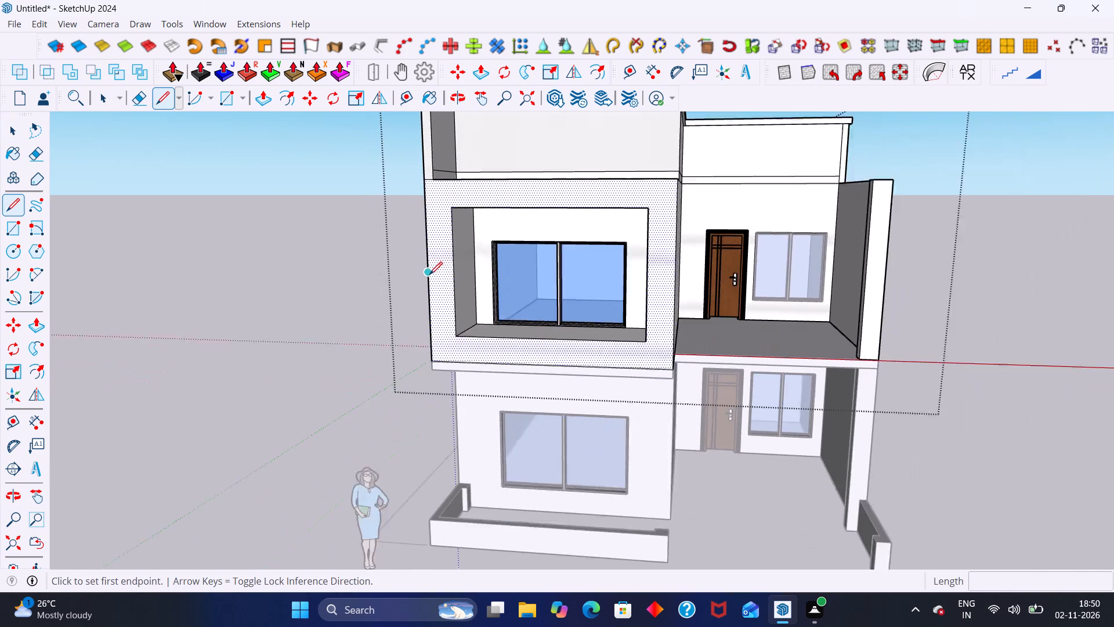
scroll(429, 275, "down", 1)
left_click(435, 192)
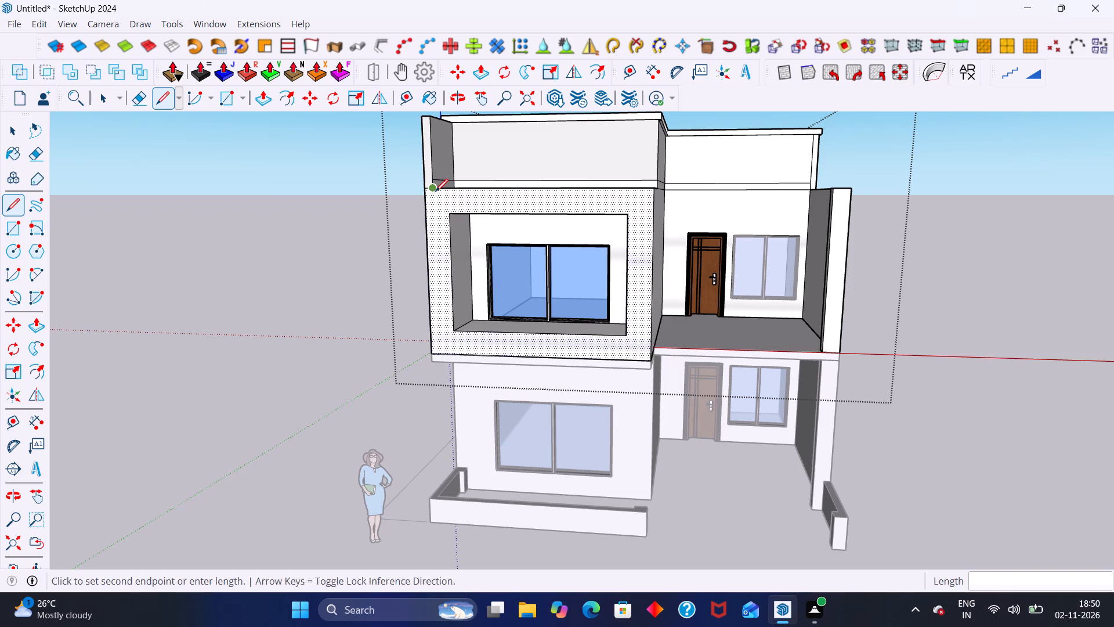
left_click(441, 354)
Push/pull the narrow strip beside the window frame outward about 9" from the frame's front face.
middle_click_drag(441, 351, 446, 345)
scroll(446, 345, "up", 10)
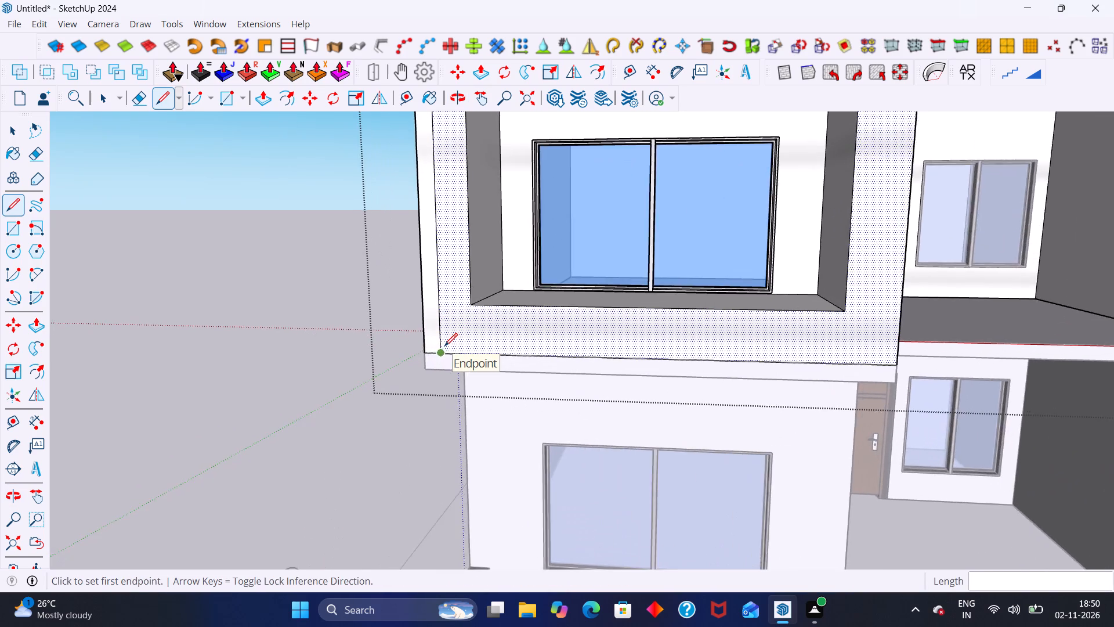
scroll(444, 346, "up", 2)
key("space")
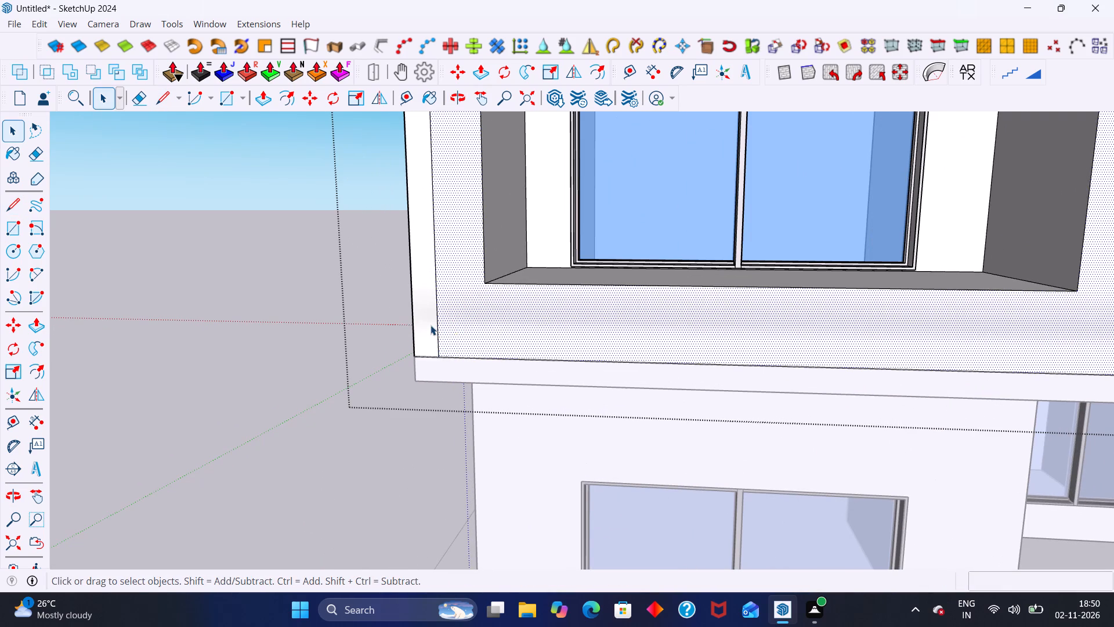
left_click(431, 325)
key("p")
left_click(431, 325)
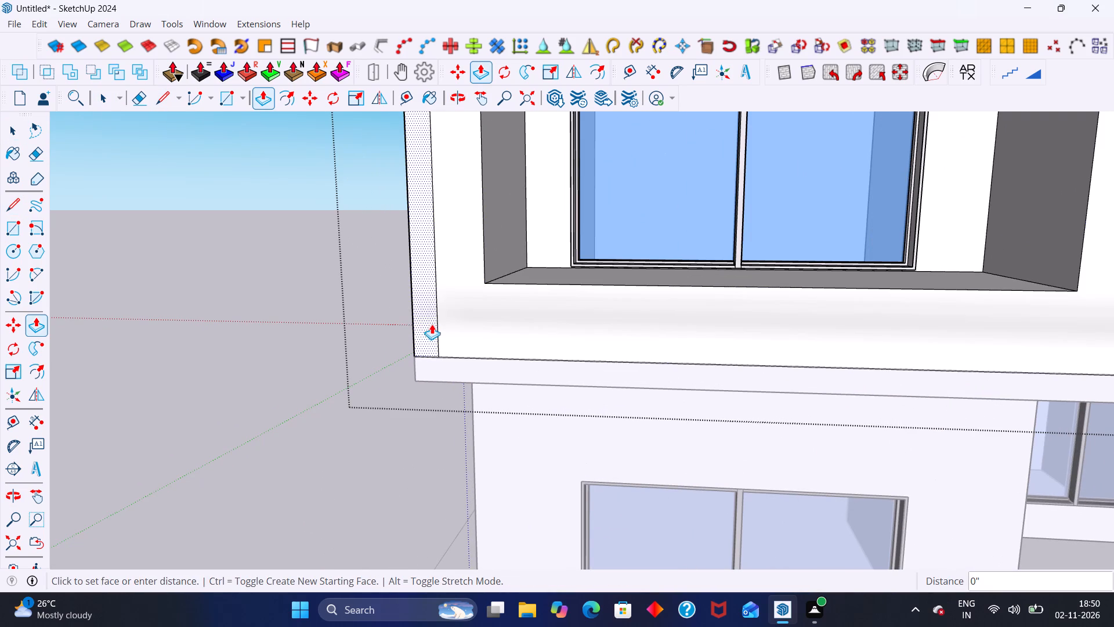
scroll(421, 329, "down", 13)
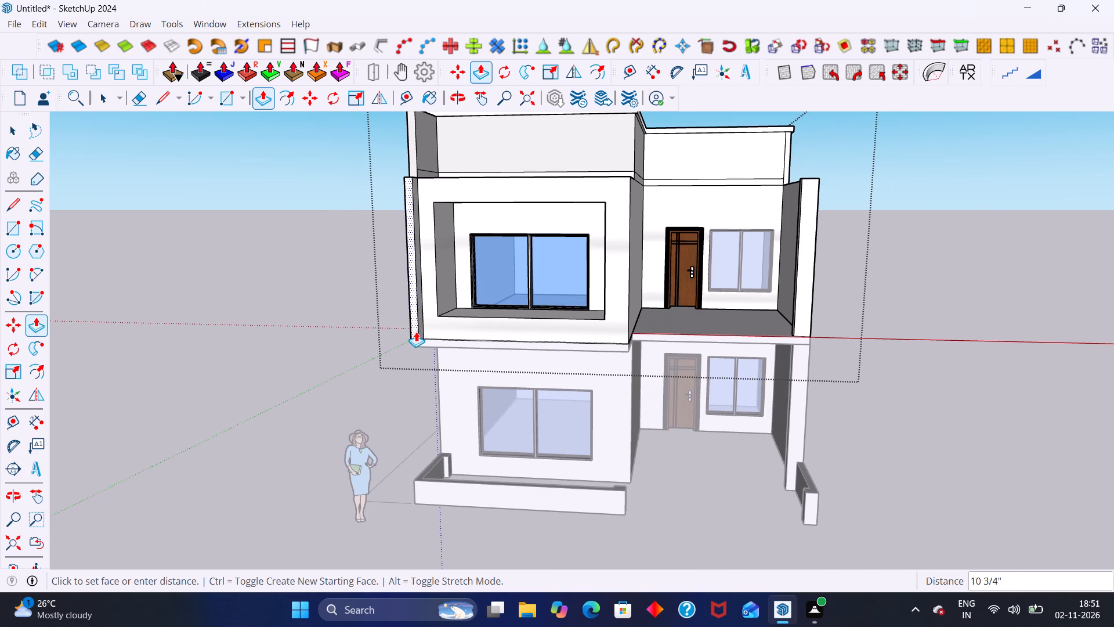
scroll(416, 331, "down", 1)
middle_click_drag(416, 331, 402, 351)
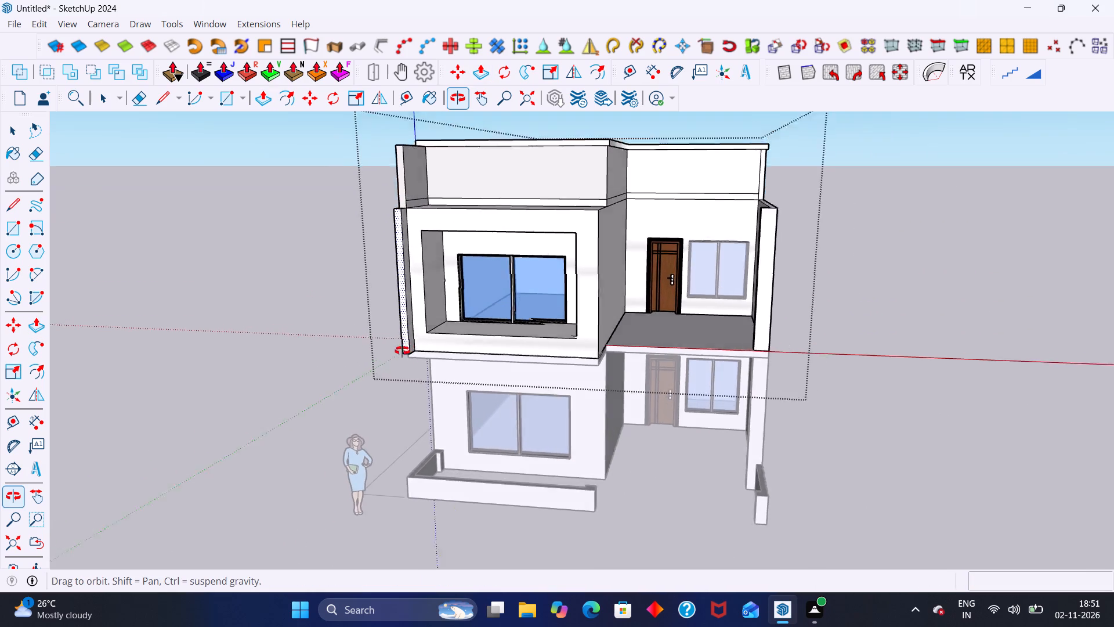
middle_click_drag(402, 351, 262, 365)
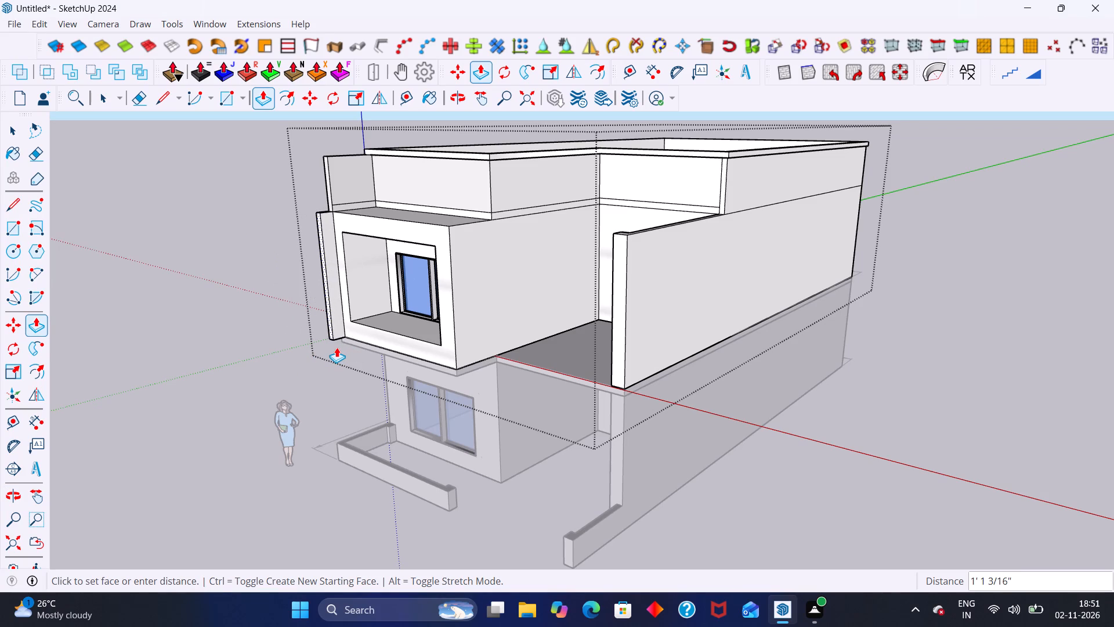
left_click(339, 343)
key("space")
Push/pull the front face of the parapet side wall outward 8 5/8", flush with the projecting strip below it.
scroll(311, 198, "up", 2)
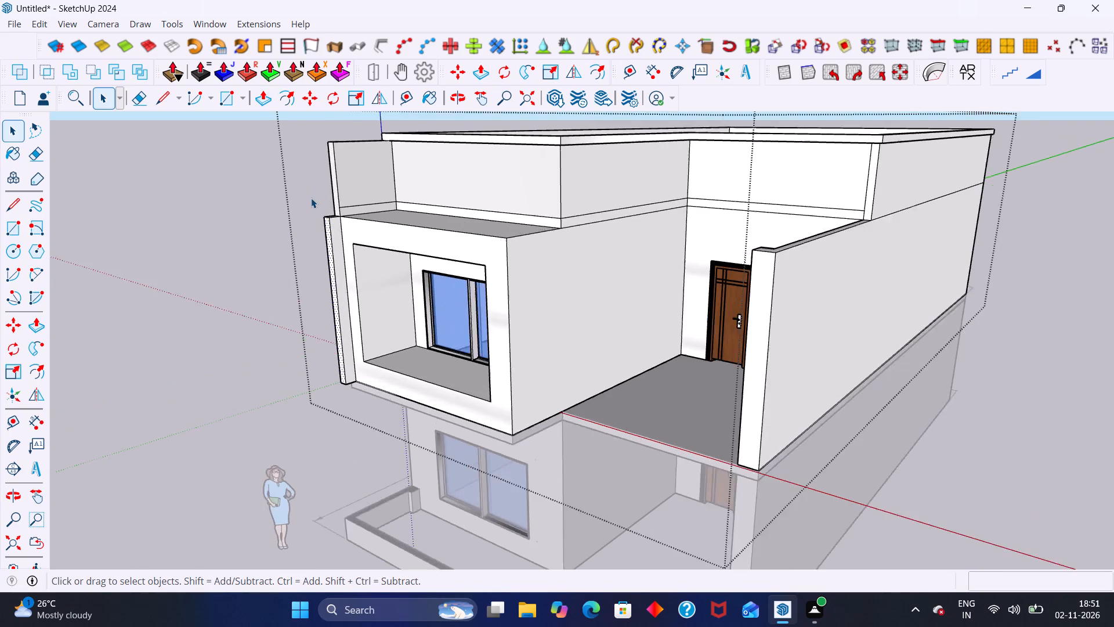
scroll(311, 198, "up", 3)
middle_click_drag(311, 198, 362, 215)
scroll(338, 198, "up", 7)
left_click(349, 204)
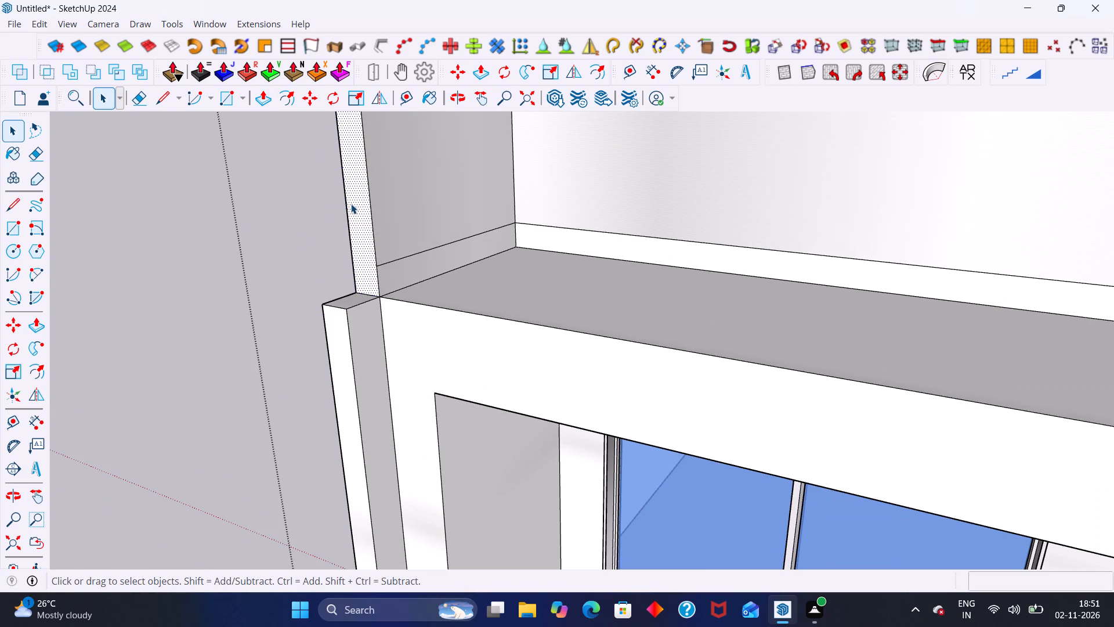
key("p")
left_click(352, 204)
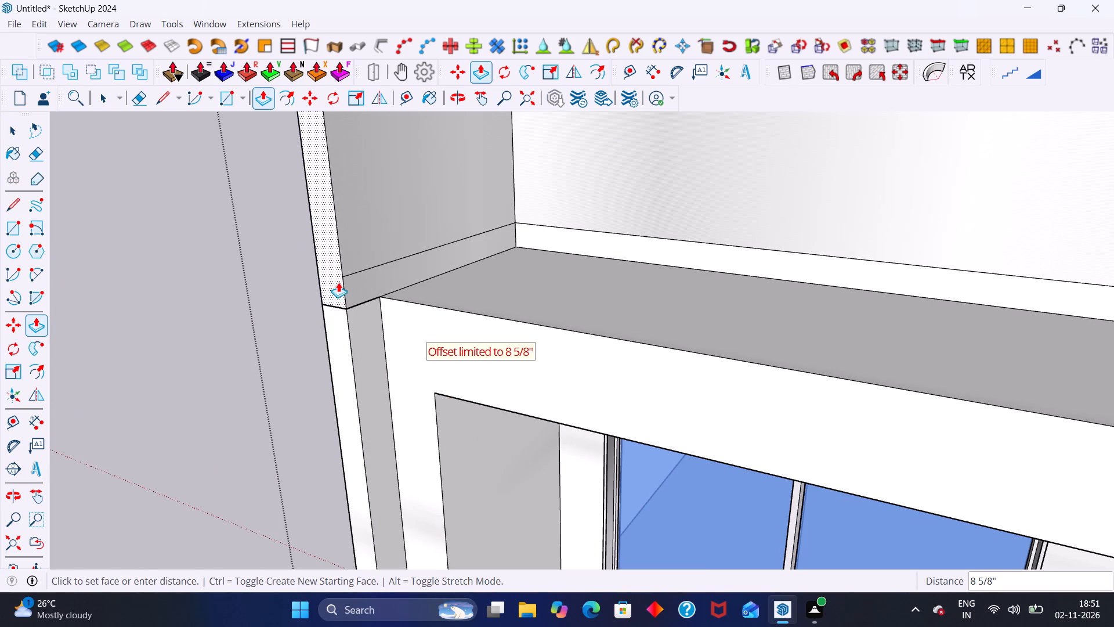
left_click(342, 307)
key("space")
Examine the extended side wall, the window frame and the slab edge from below, the side and above.
scroll(288, 298, "down", 2)
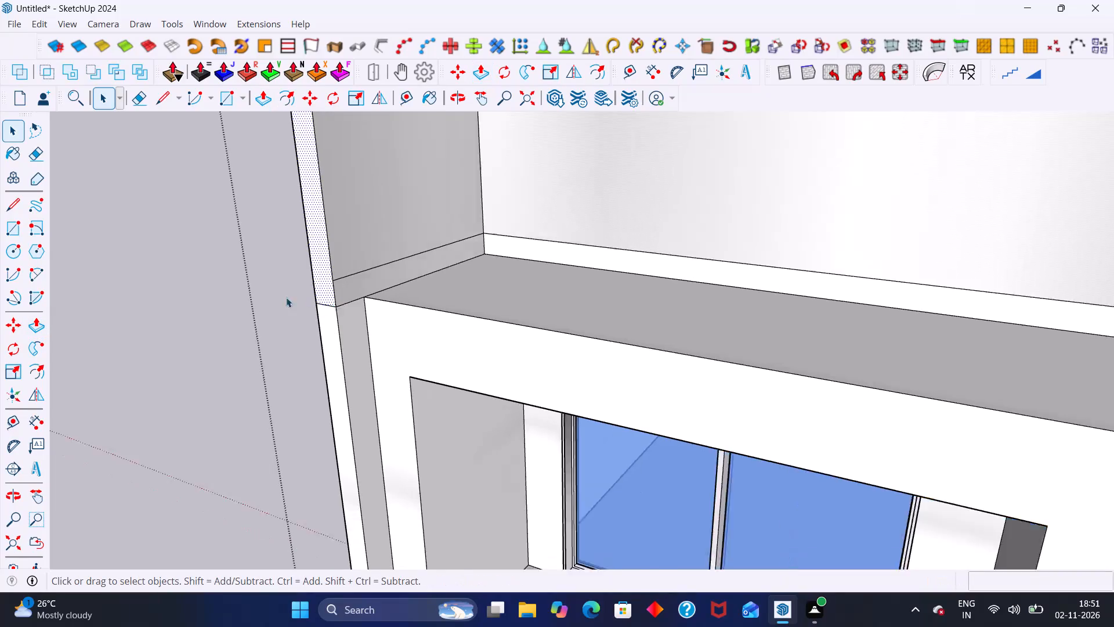
scroll(286, 297, "down", 7)
scroll(253, 279, "up", 1)
scroll(253, 279, "down", 5)
middle_click_drag(252, 279, 302, 227)
middle_click_drag(299, 308, 311, 246)
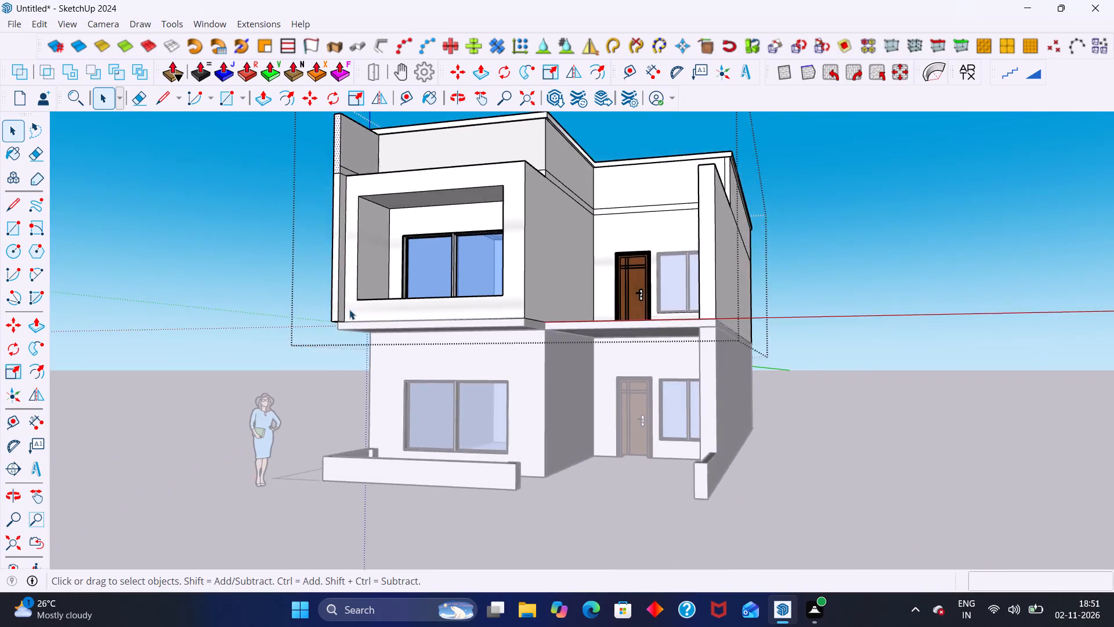
scroll(349, 309, "up", 4)
middle_click_drag(346, 318, 331, 322)
middle_click_drag(343, 326, 395, 323)
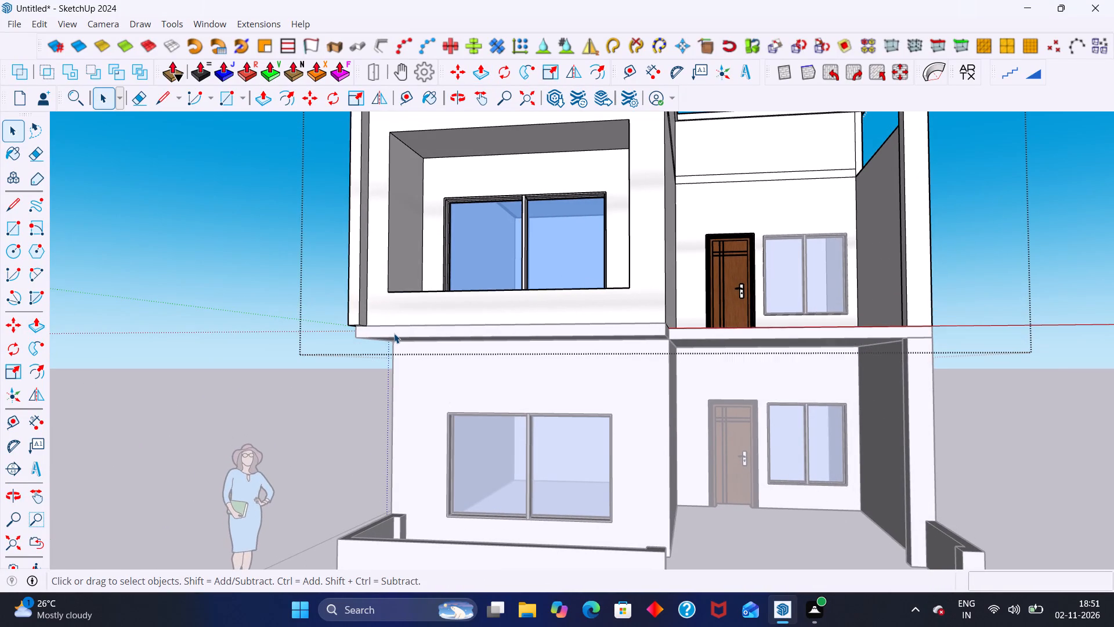
middle_click_drag(397, 327, 62, 373)
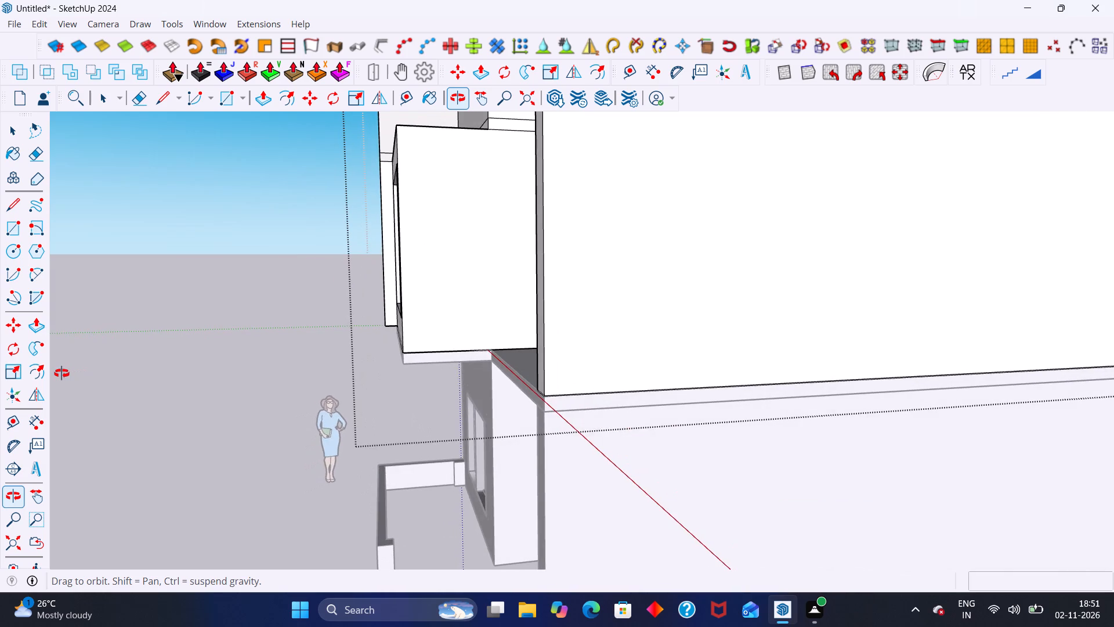
middle_click_drag(62, 373, 151, 377)
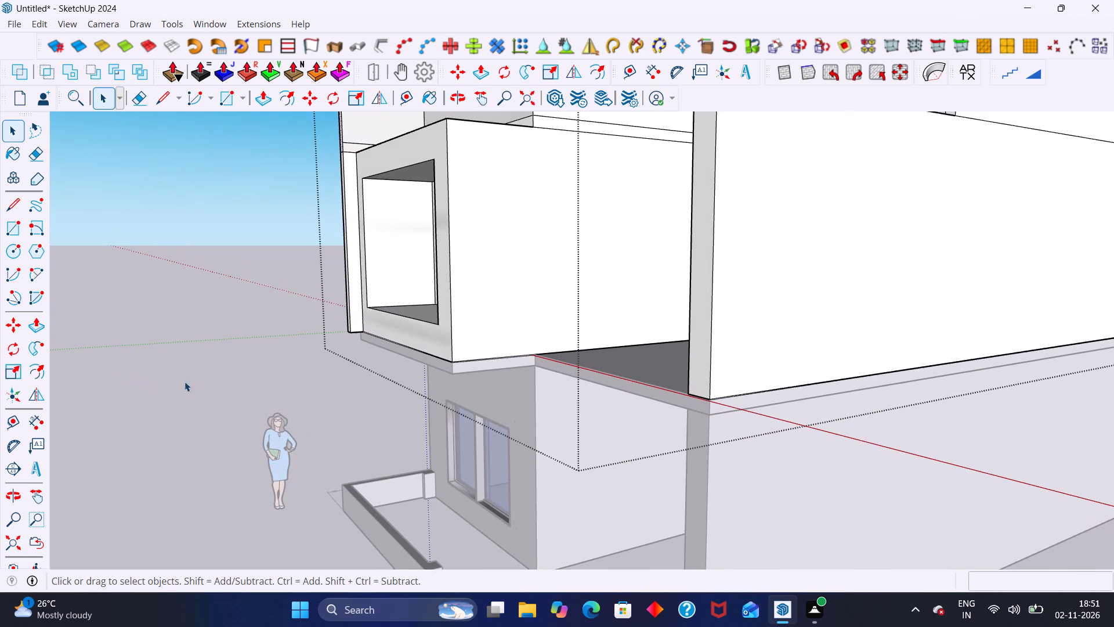
scroll(206, 384, "down", 6)
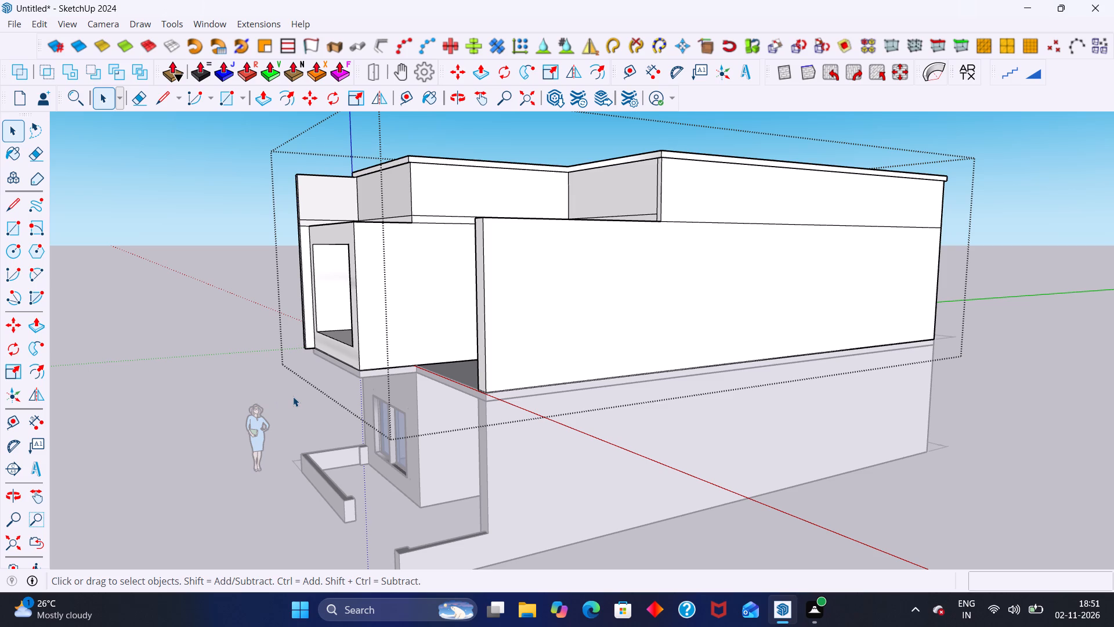
middle_click_drag(351, 355, 587, 445)
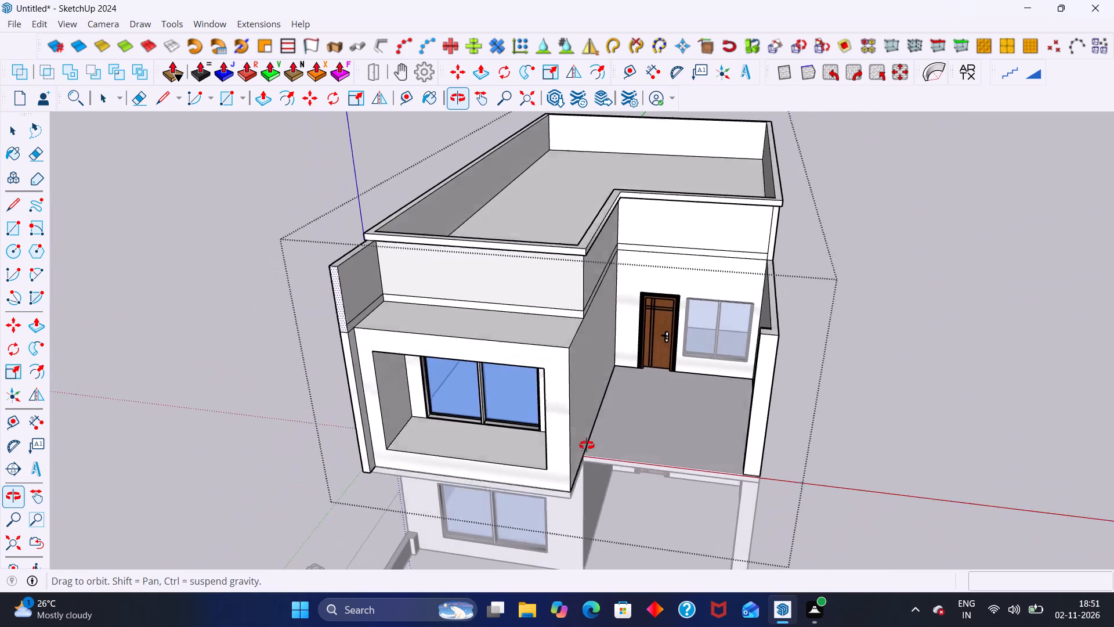
middle_click_drag(587, 445, 588, 444)
Push/pull the window frame's front face inward 8 3/8" and exit the upper-floor group.
left_click(448, 460)
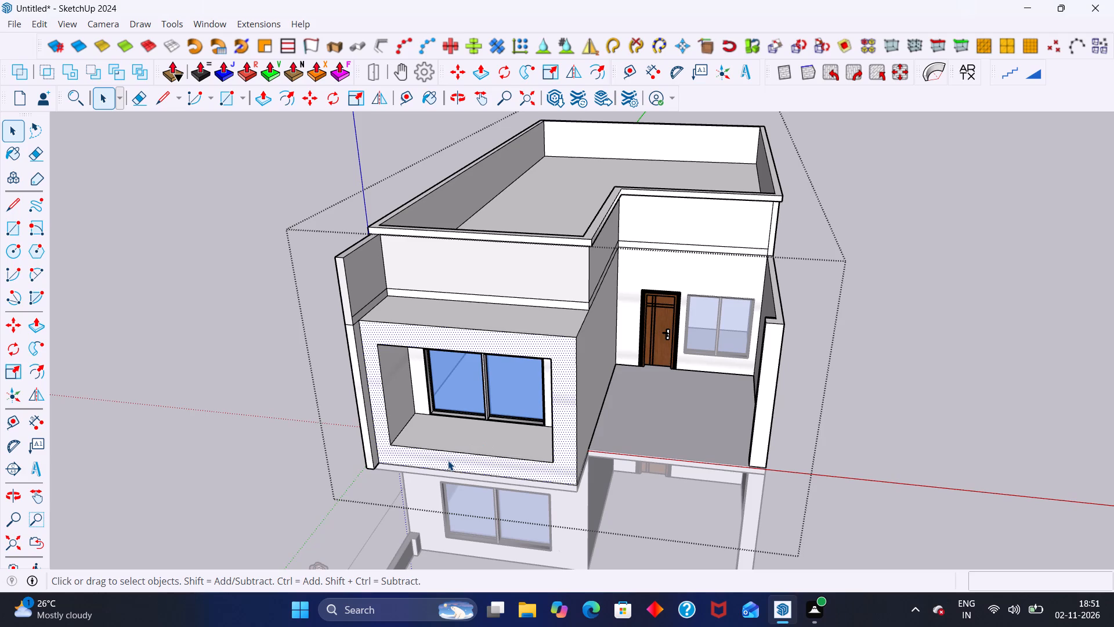
key("p")
left_click(448, 460)
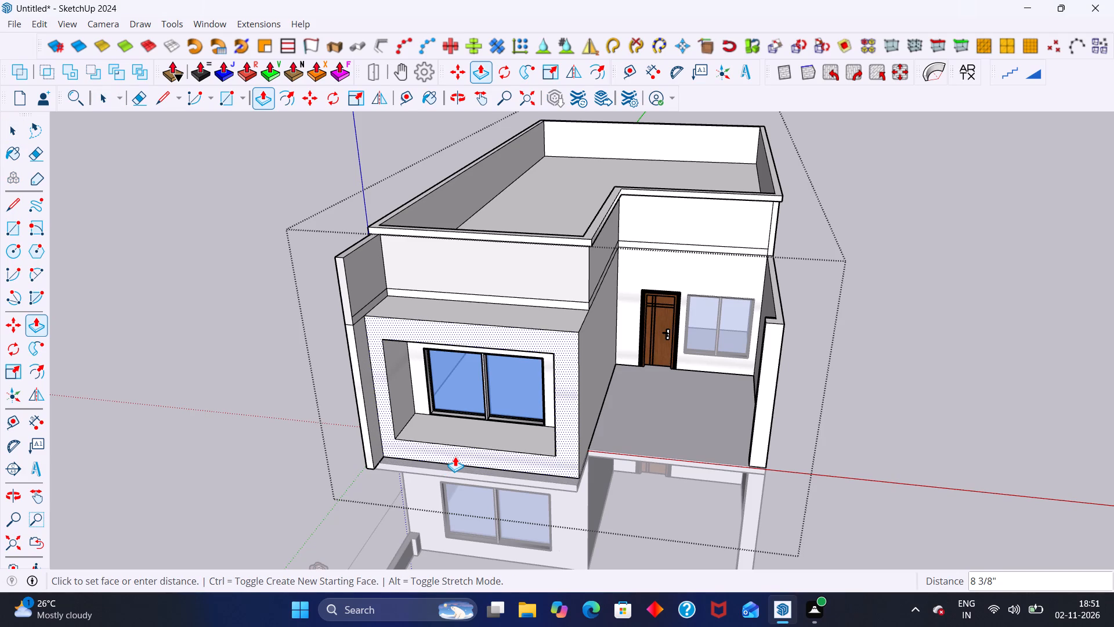
left_click(455, 456)
key("space")
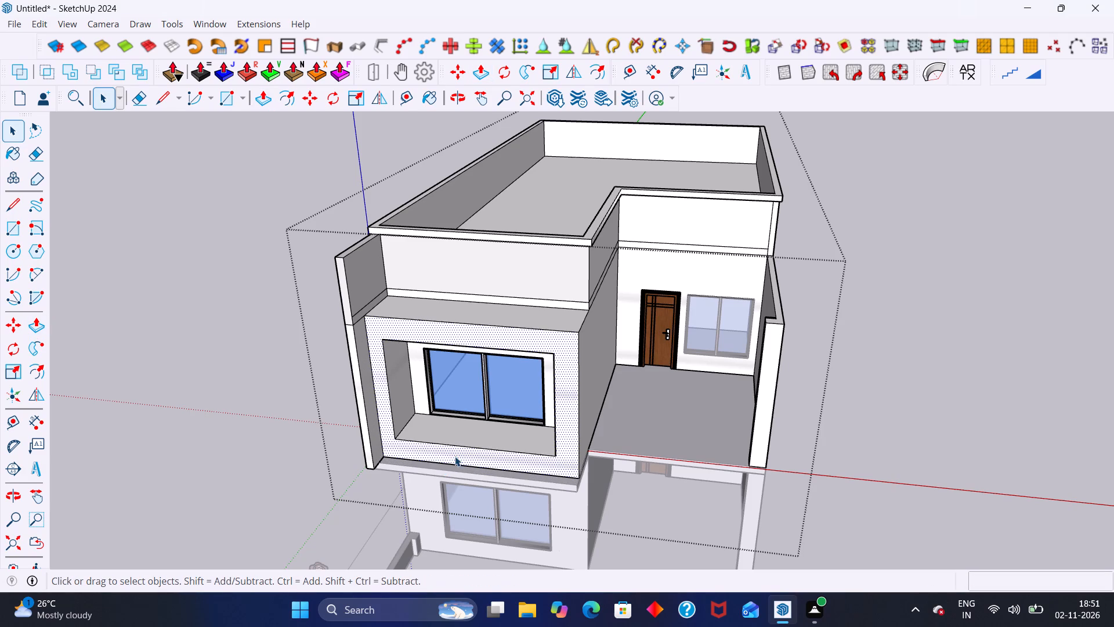
left_click(272, 405)
Push/pull the first-floor slab's front edge inward 8 3/8", in line with the window frame's front face, and exit the slab group.
middle_click_drag(414, 446, 414, 408)
scroll(431, 403, "up", 3)
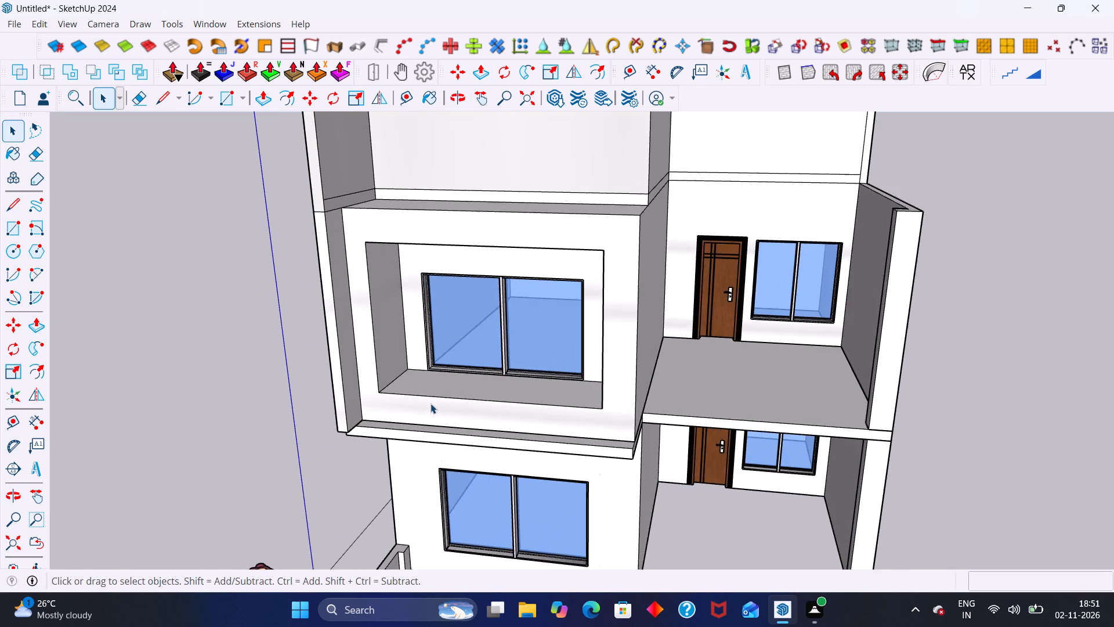
middle_click_drag(431, 403, 397, 371)
scroll(415, 384, "up", 3)
left_click(441, 413)
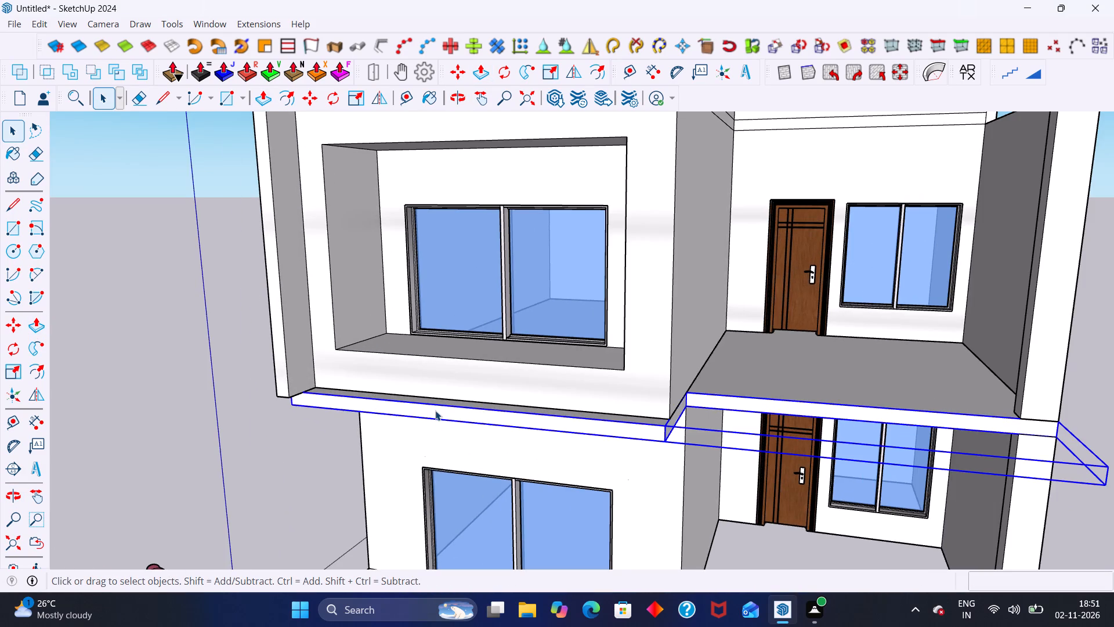
triple_click(435, 410)
left_click(437, 412)
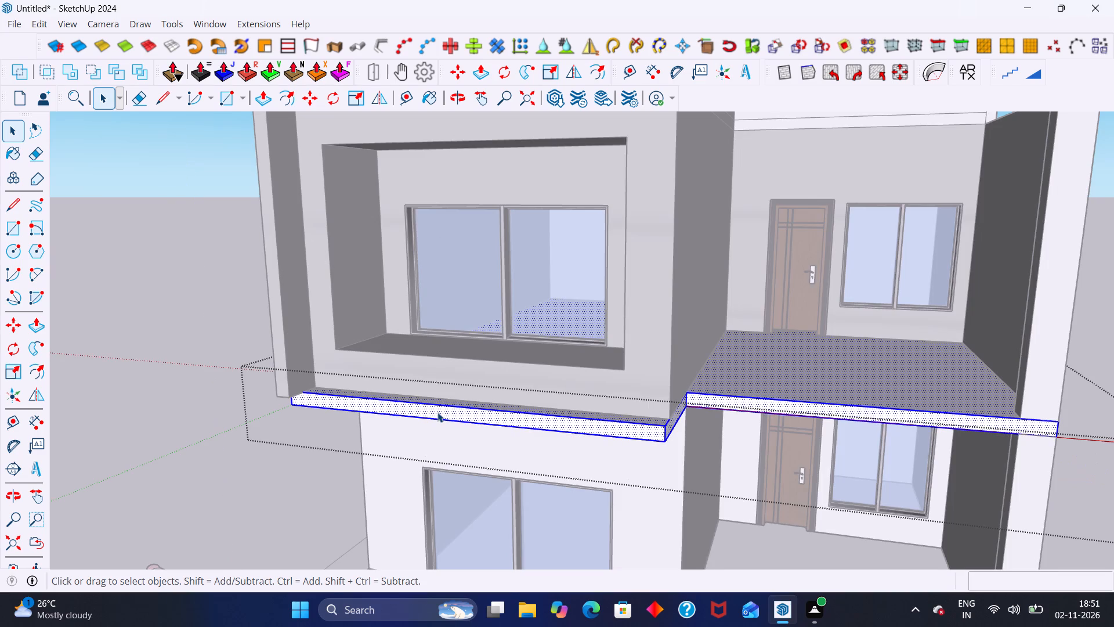
key("p")
left_click(437, 412)
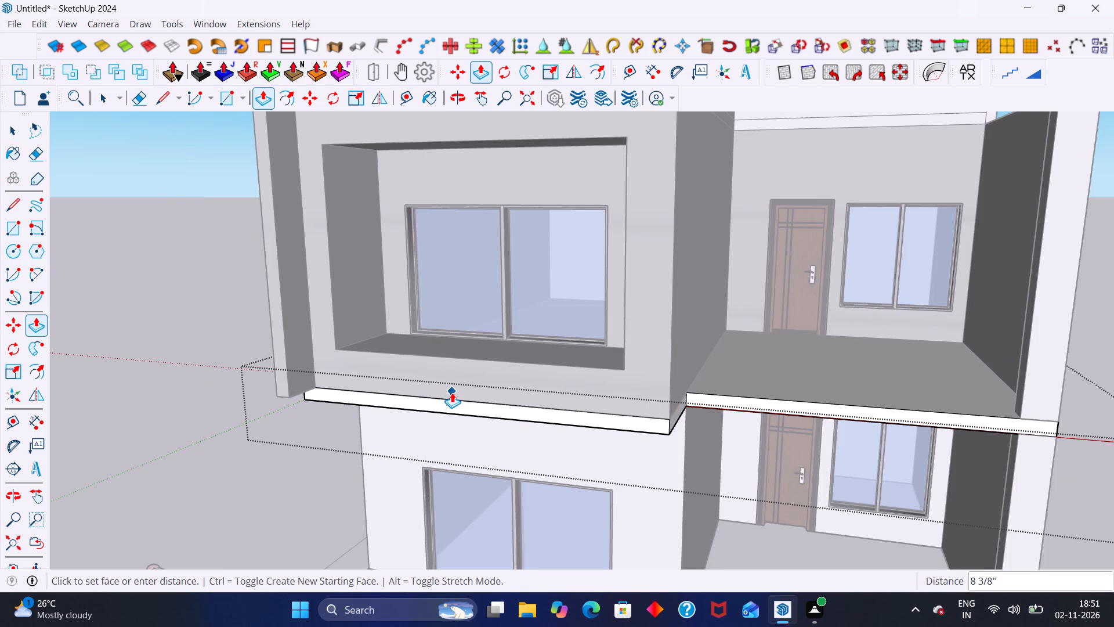
left_click(452, 392)
key("space")
left_click(153, 338)
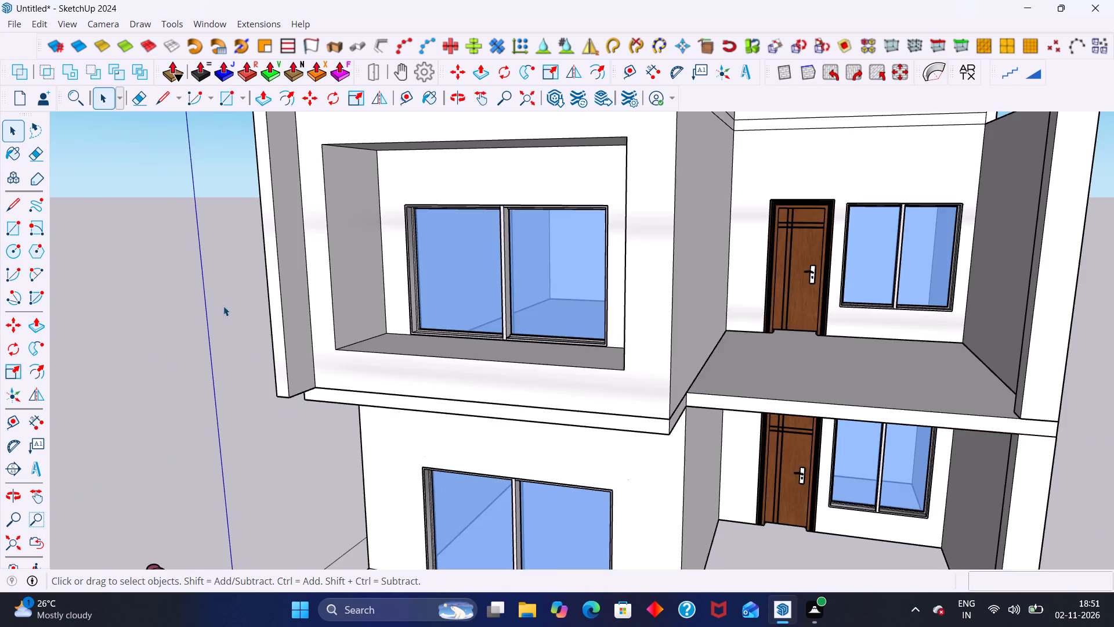
Open the upper-floor group and erase the parapet-base edge across the projecting side wall's inner face.
scroll(229, 301, "down", 5)
middle_click_drag(229, 301, 126, 298)
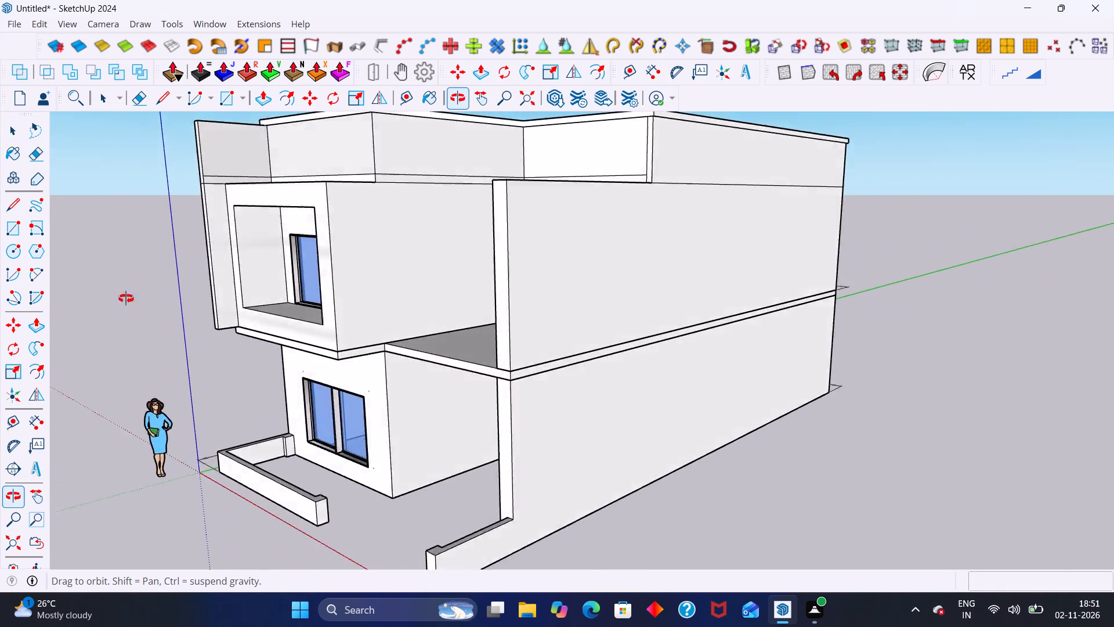
middle_click_drag(126, 298, 60, 315)
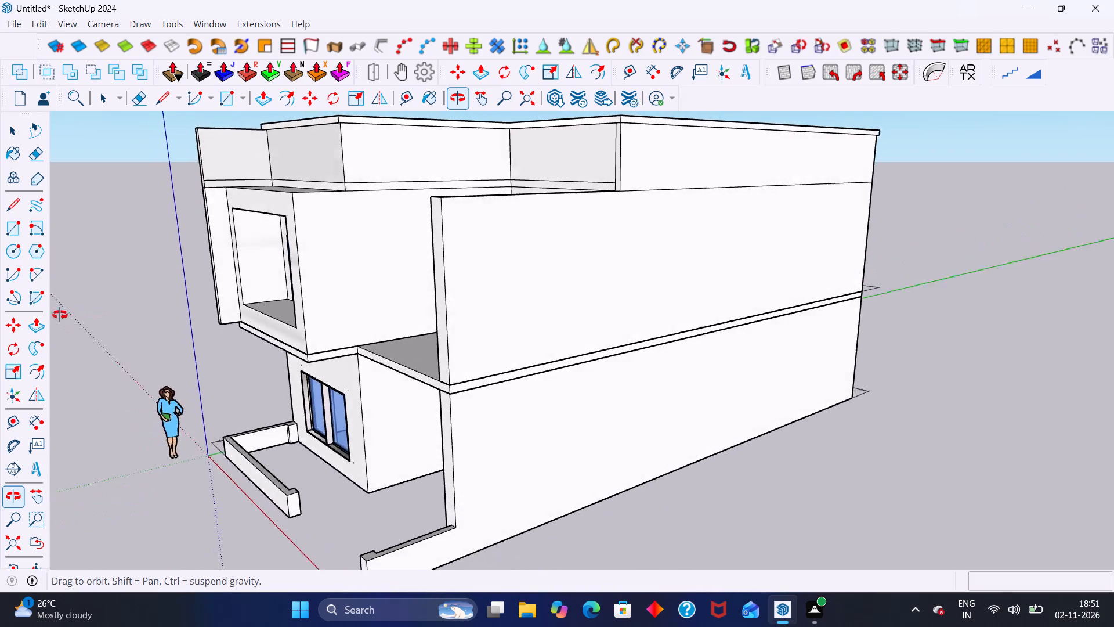
middle_click_drag(60, 315, 281, 317)
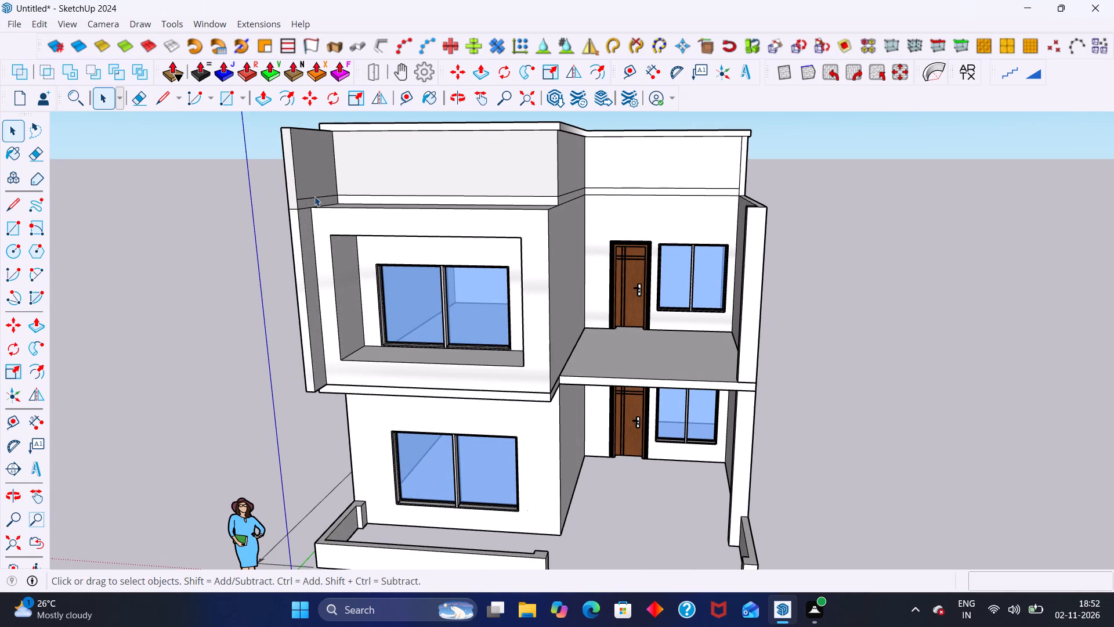
middle_click_drag(314, 197, 273, 232)
scroll(274, 232, "up", 11)
left_click(272, 218)
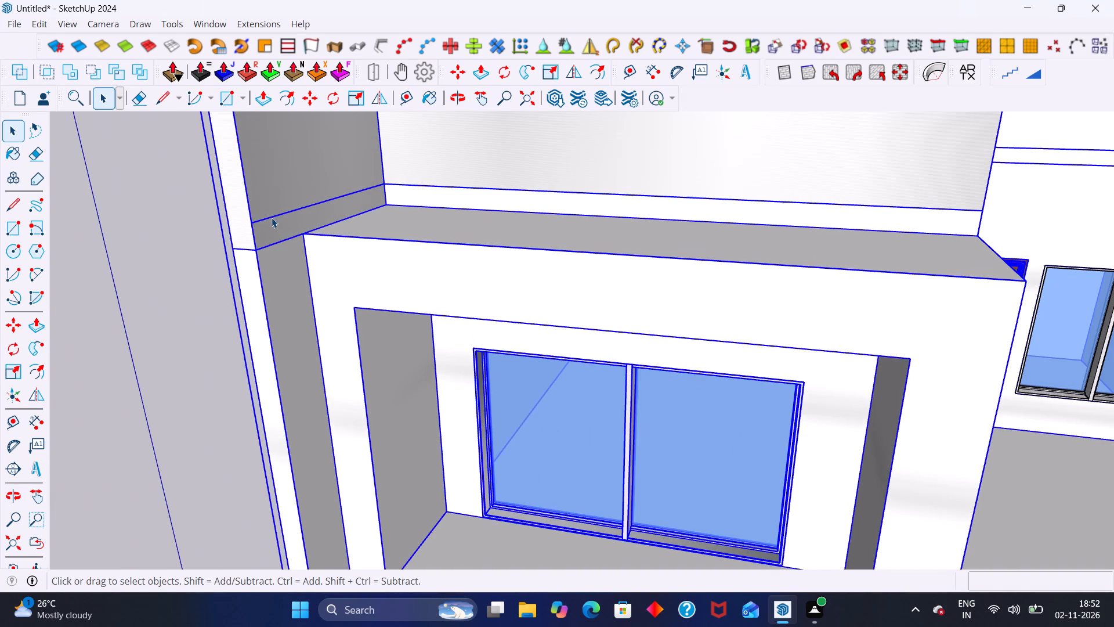
triple_click(272, 217)
triple_click(270, 217)
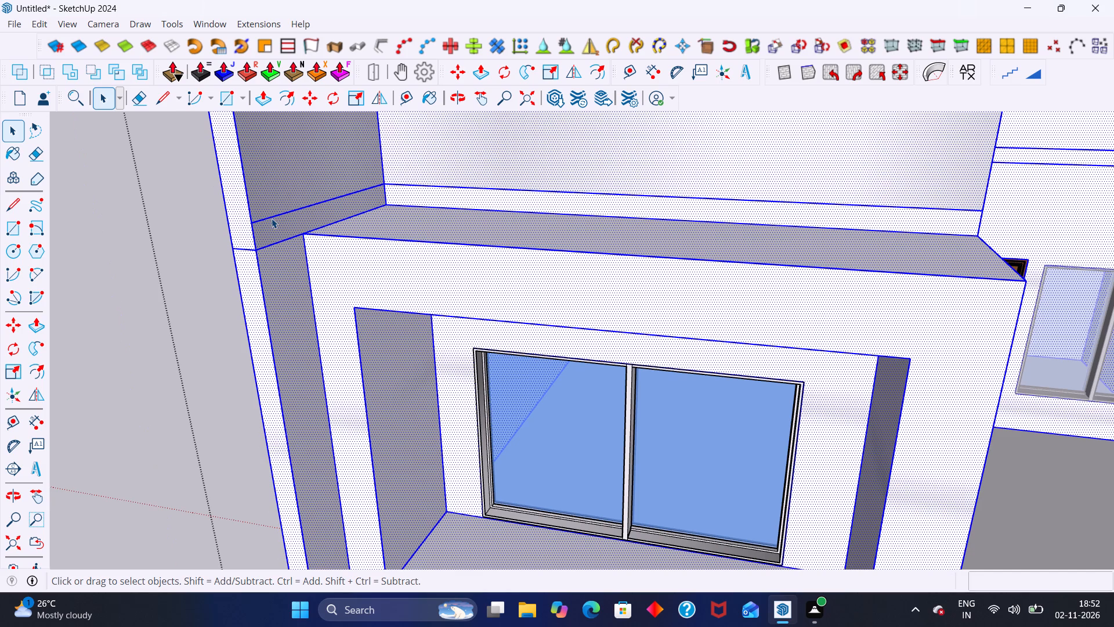
triple_click(272, 218)
left_click(273, 218)
left_click(284, 180)
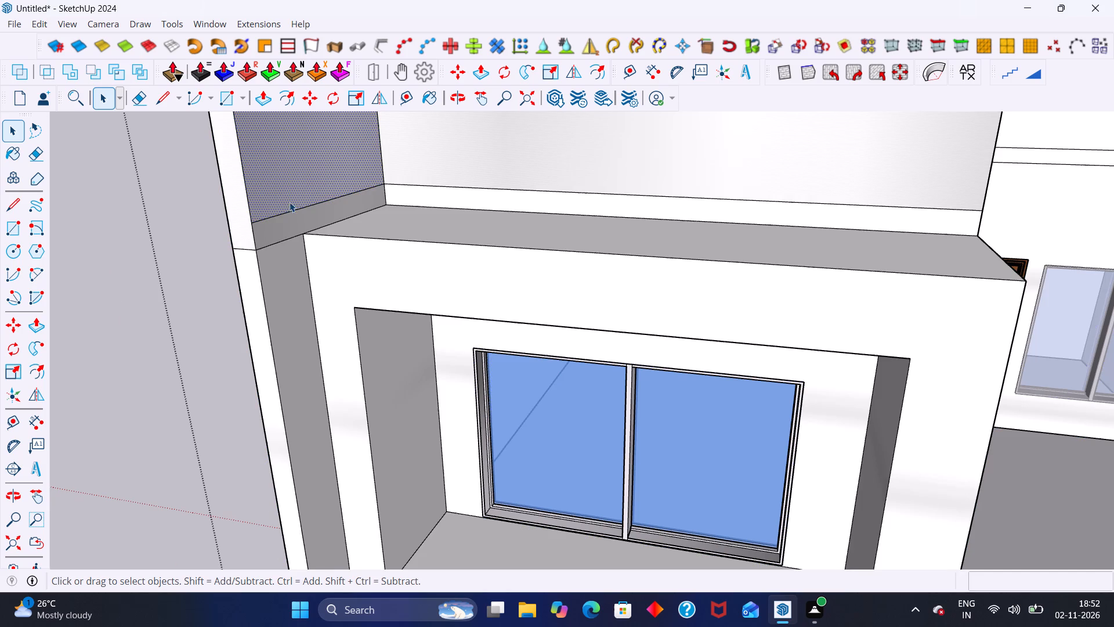
left_click(293, 210)
key("Delete")
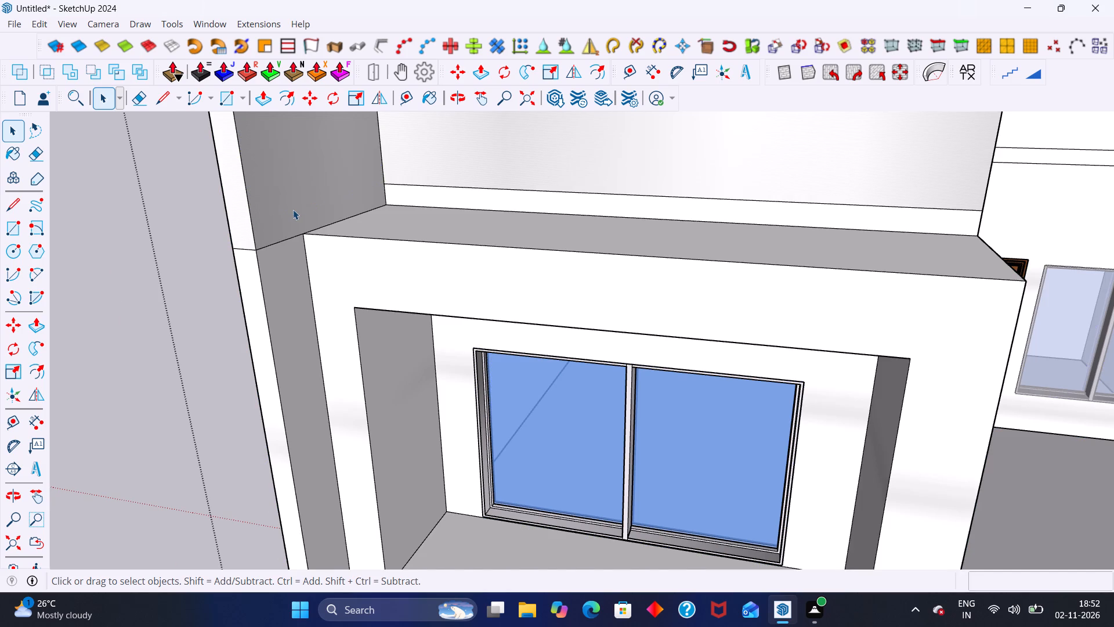
Erase the two remaining horizontal joint edges on the projecting side wall, on its inner face and its front face.
scroll(293, 210, "down", 5)
middle_click_drag(293, 210, 279, 236)
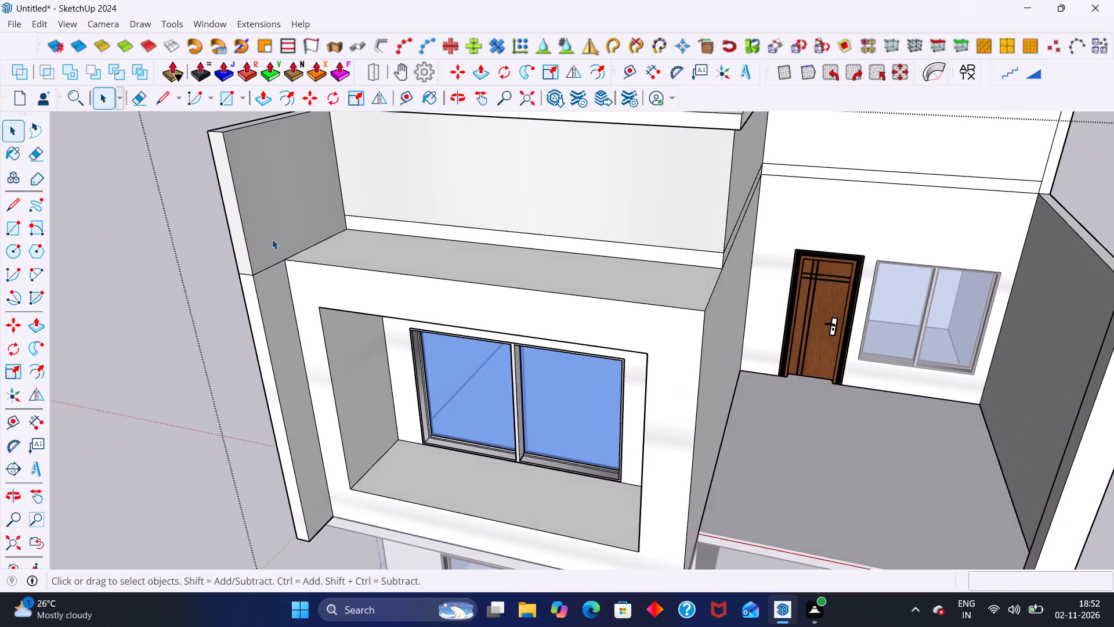
scroll(270, 256, "up", 3)
middle_click_drag(270, 256, 229, 230)
scroll(226, 236, "up", 7)
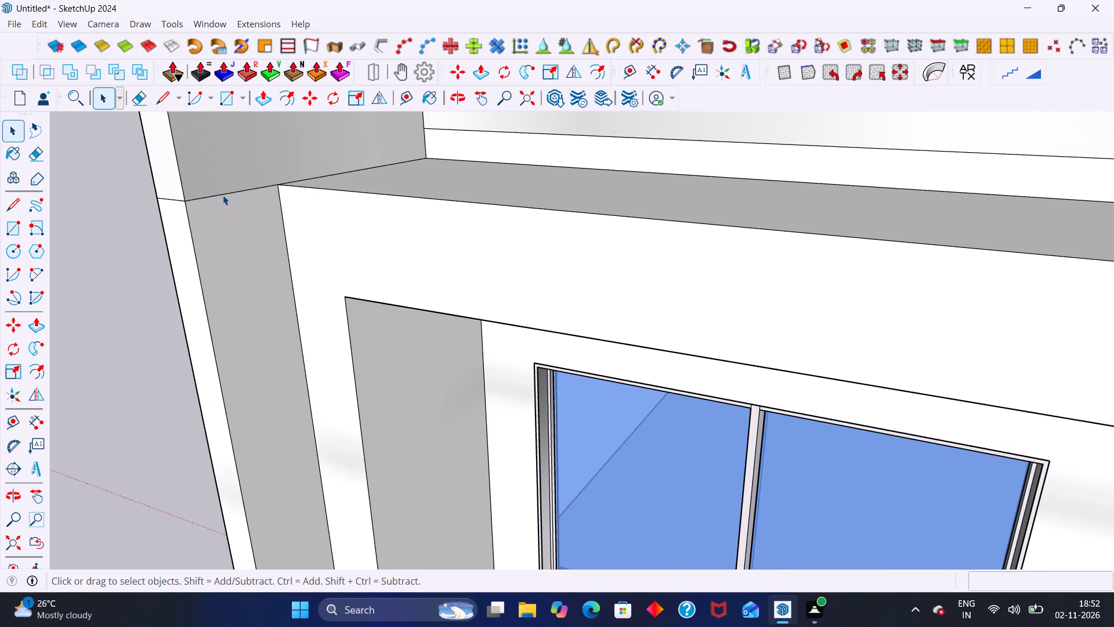
left_click(224, 194)
key("Delete")
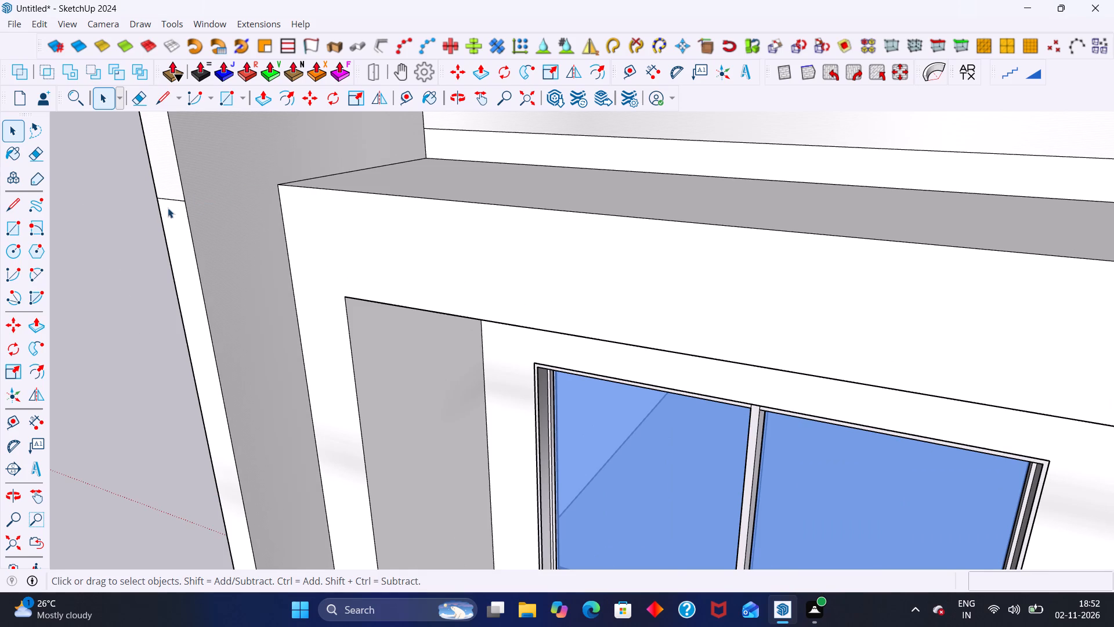
left_click(169, 200)
key("Delete")
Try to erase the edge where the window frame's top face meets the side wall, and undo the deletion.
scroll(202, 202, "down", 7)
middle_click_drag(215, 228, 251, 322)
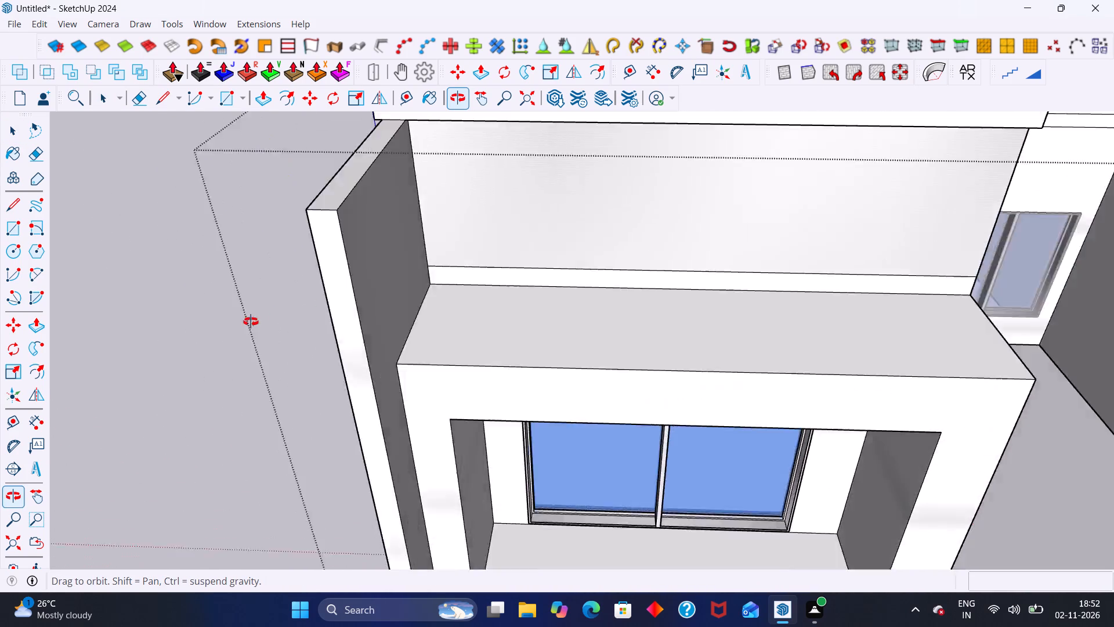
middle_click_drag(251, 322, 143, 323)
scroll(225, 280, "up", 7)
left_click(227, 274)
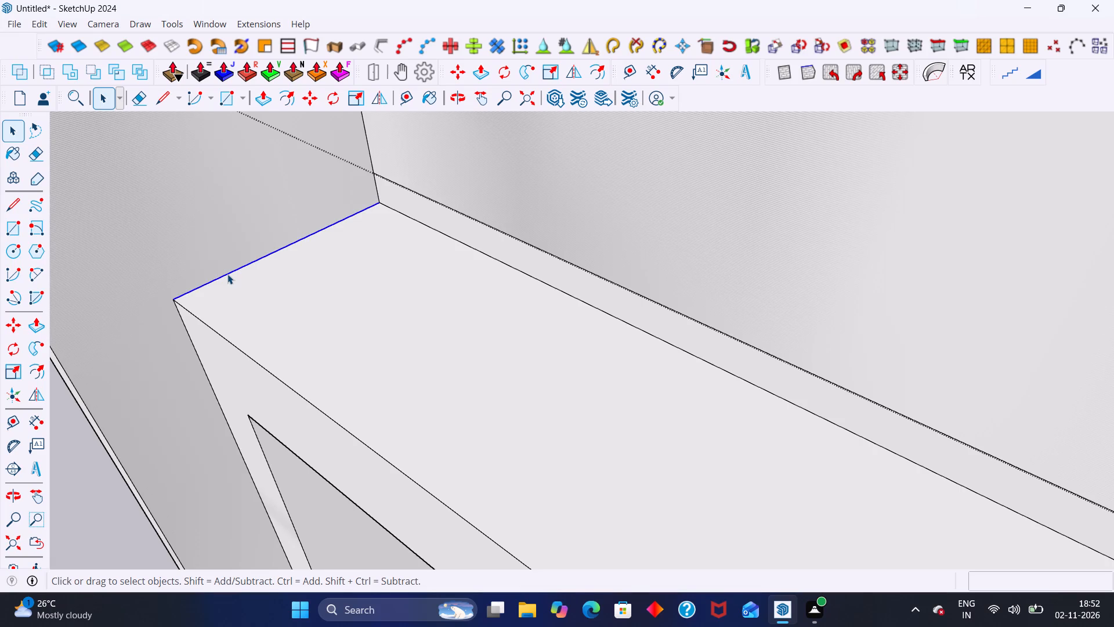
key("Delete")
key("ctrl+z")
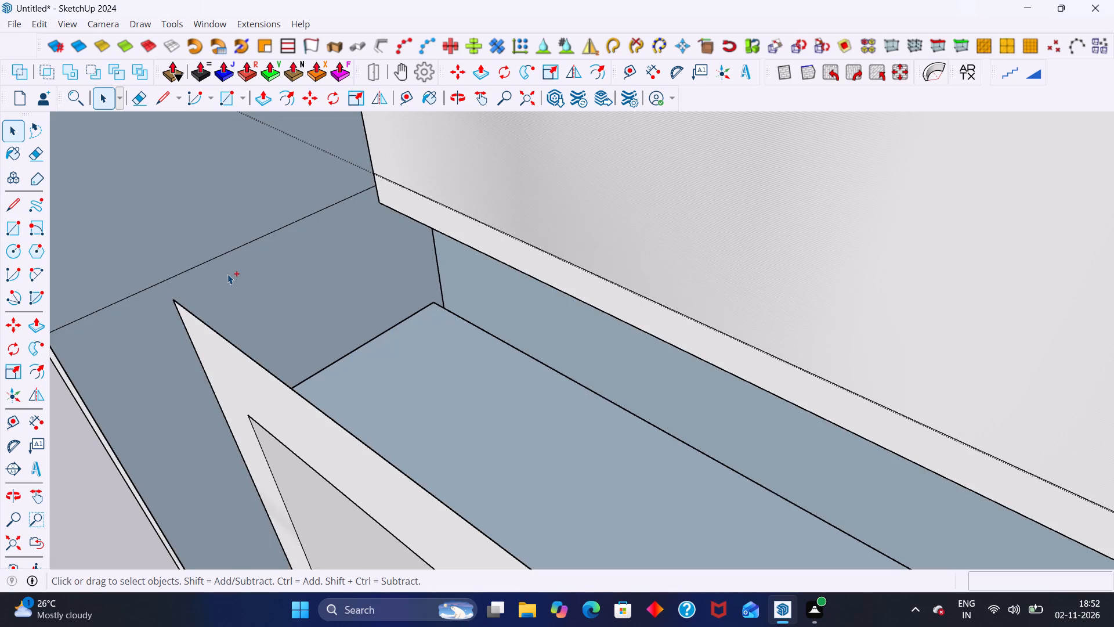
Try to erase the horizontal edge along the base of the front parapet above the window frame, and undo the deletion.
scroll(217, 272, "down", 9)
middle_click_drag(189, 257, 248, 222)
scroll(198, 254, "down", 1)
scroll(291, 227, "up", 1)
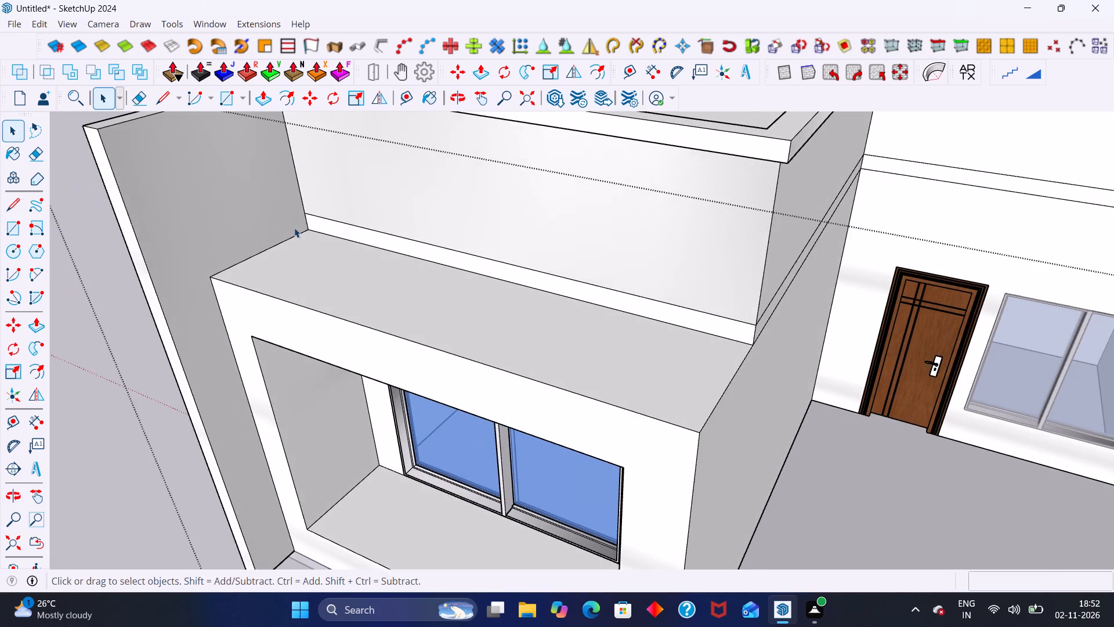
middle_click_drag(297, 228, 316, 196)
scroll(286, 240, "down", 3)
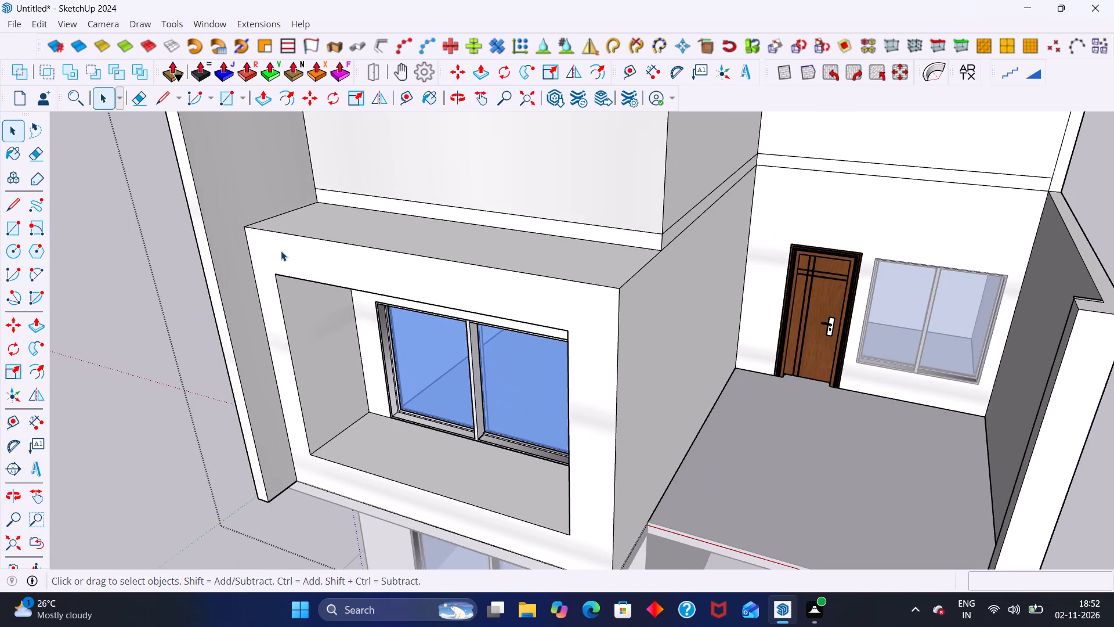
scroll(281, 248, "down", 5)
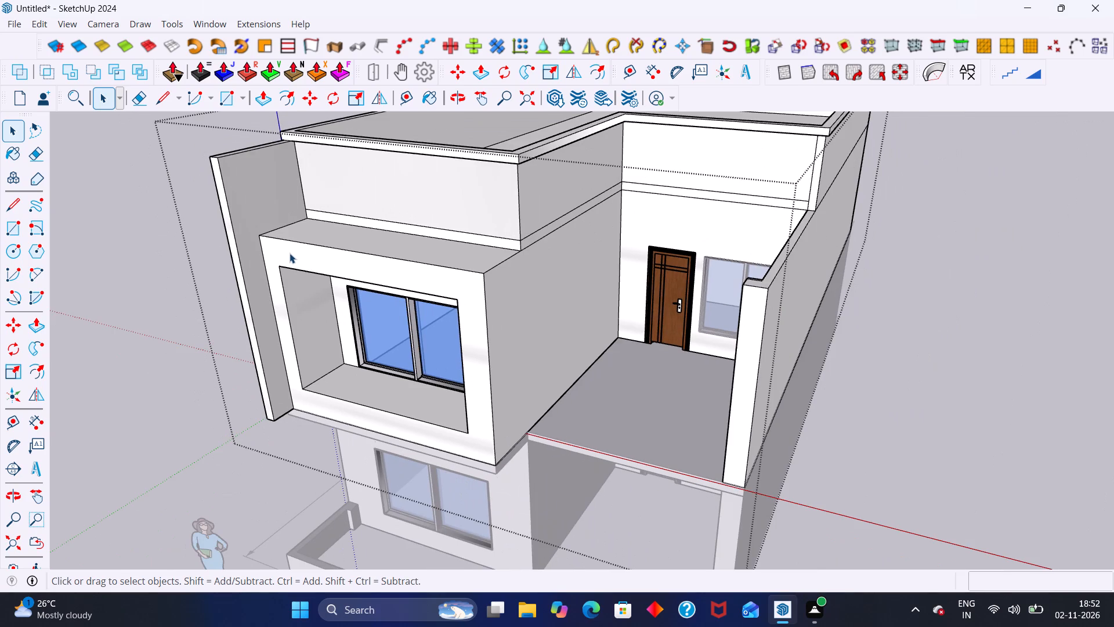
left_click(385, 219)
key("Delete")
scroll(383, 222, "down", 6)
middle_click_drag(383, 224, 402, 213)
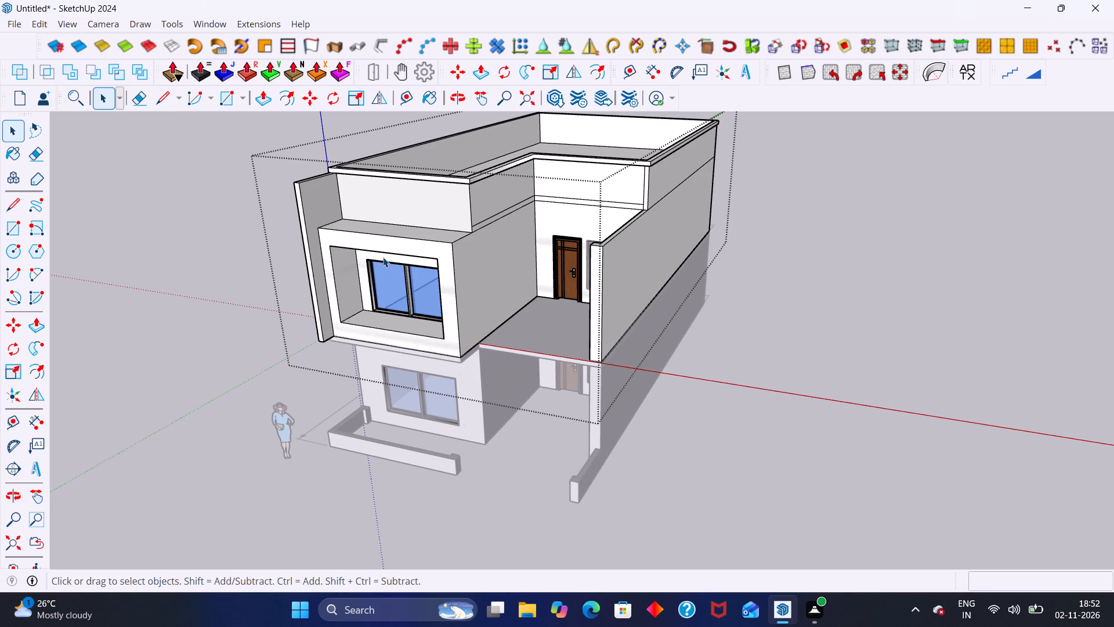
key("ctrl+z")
Examine the side wall's lower end and the slab edge from below and the front, and exit the upper-floor group.
middle_click_drag(237, 202, 340, 166)
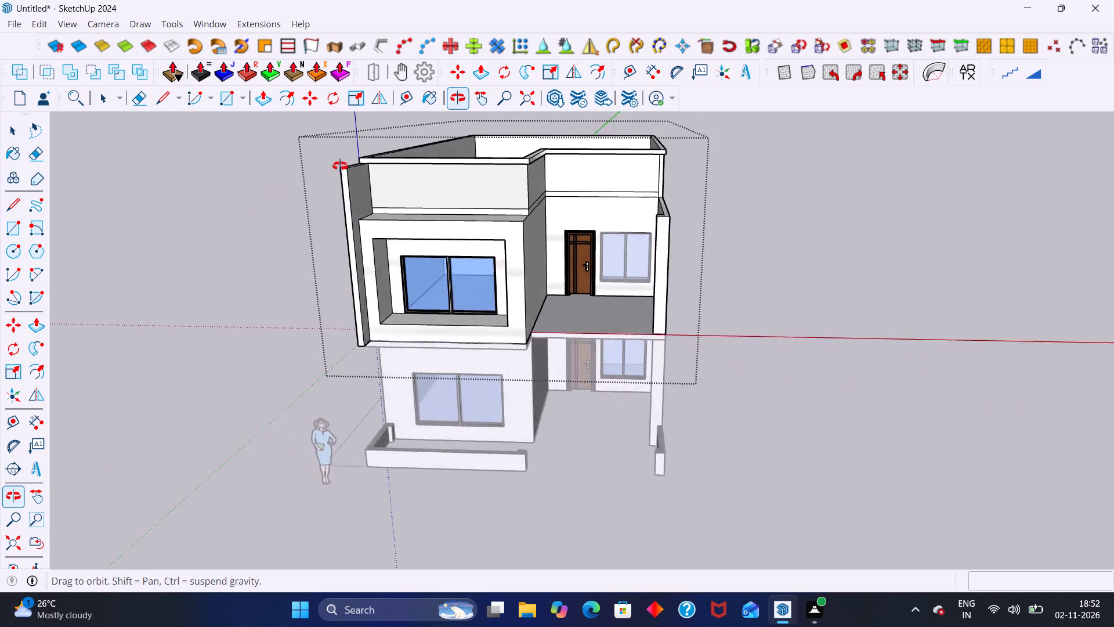
middle_click_drag(340, 166, 290, 131)
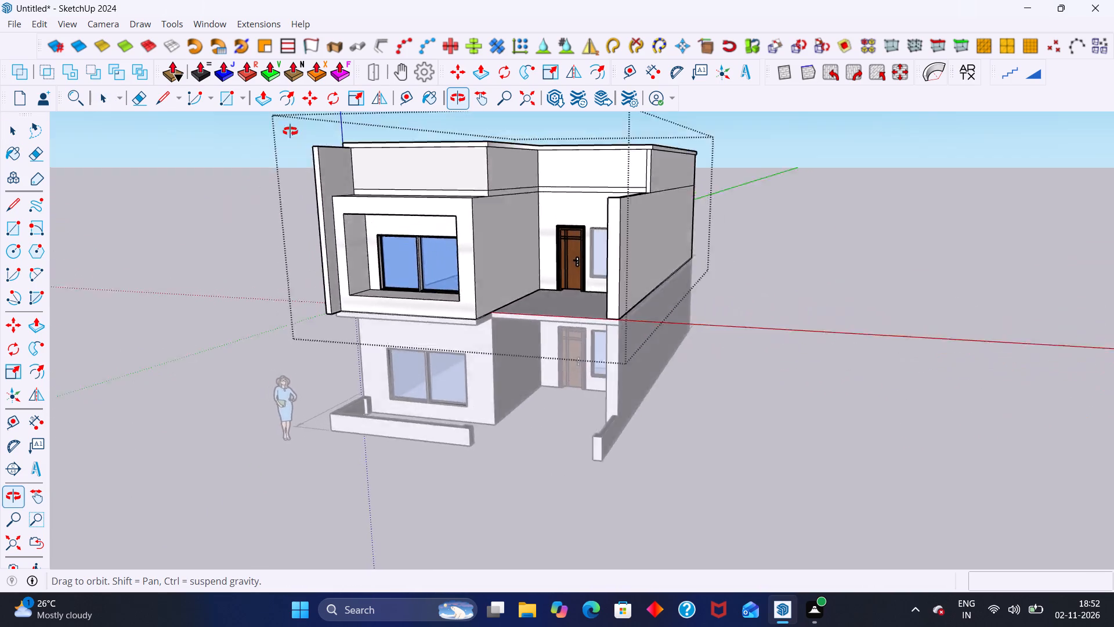
middle_click_drag(290, 131, 332, 94)
scroll(378, 299, "up", 10)
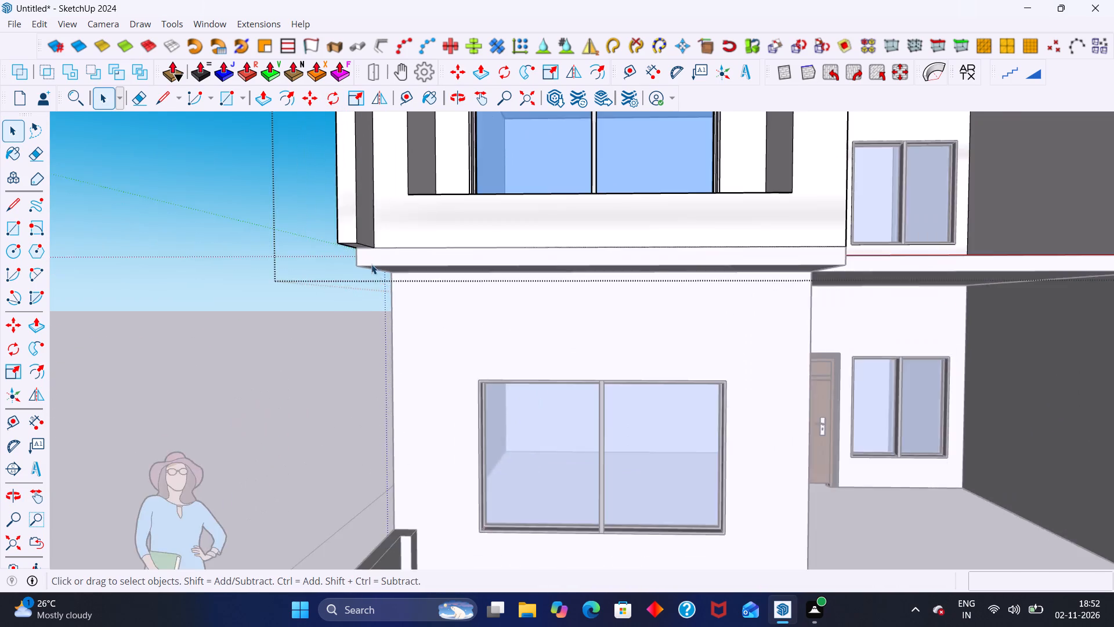
scroll(371, 264, "up", 2)
middle_click_drag(368, 252, 109, 245)
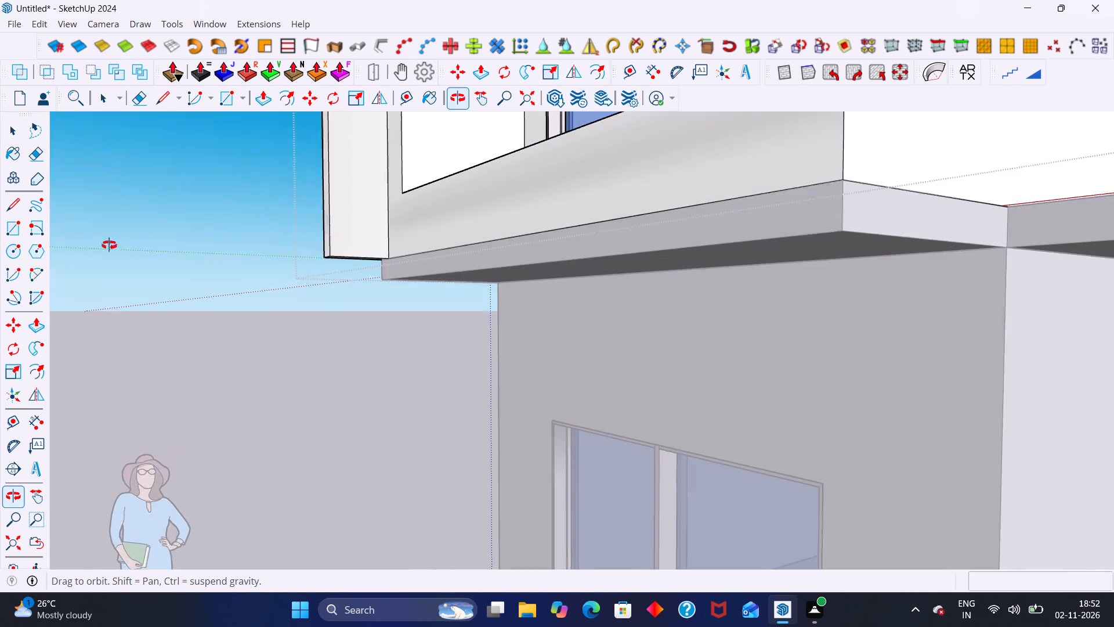
middle_click_drag(109, 245, 118, 243)
middle_click(120, 242)
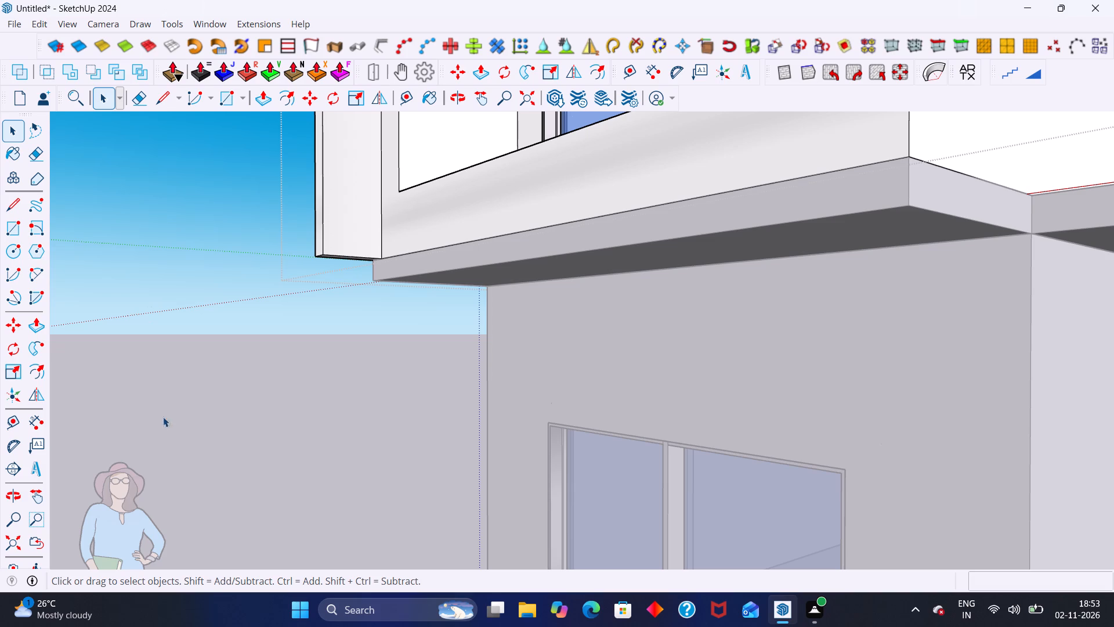
scroll(263, 385, "down", 15)
middle_click_drag(182, 394, 249, 398)
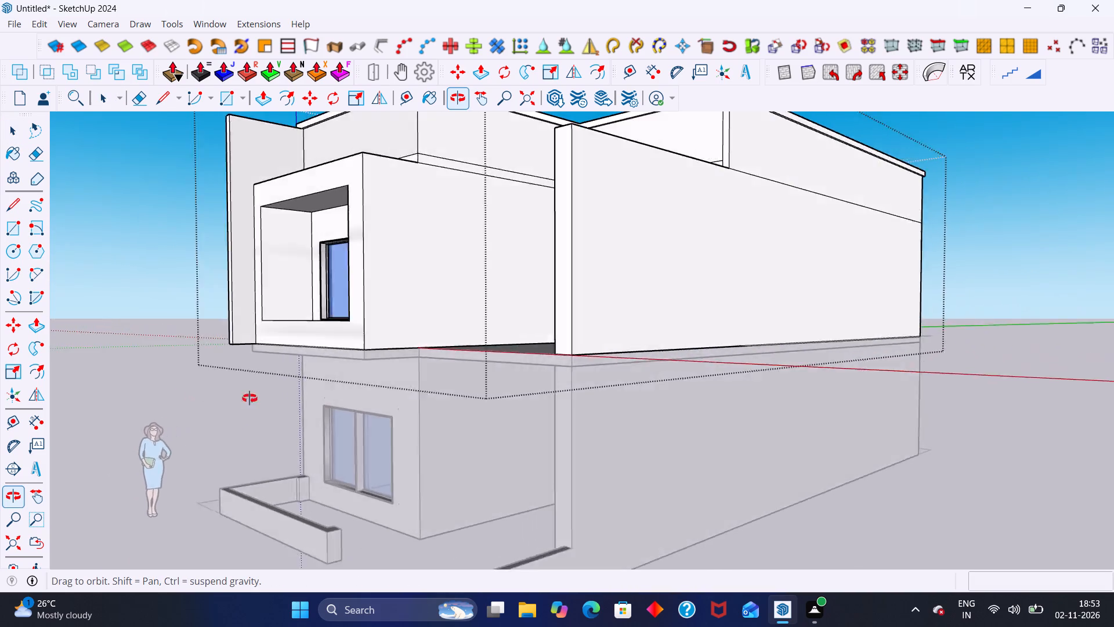
middle_click_drag(249, 398, 448, 434)
scroll(144, 298, "down", 3)
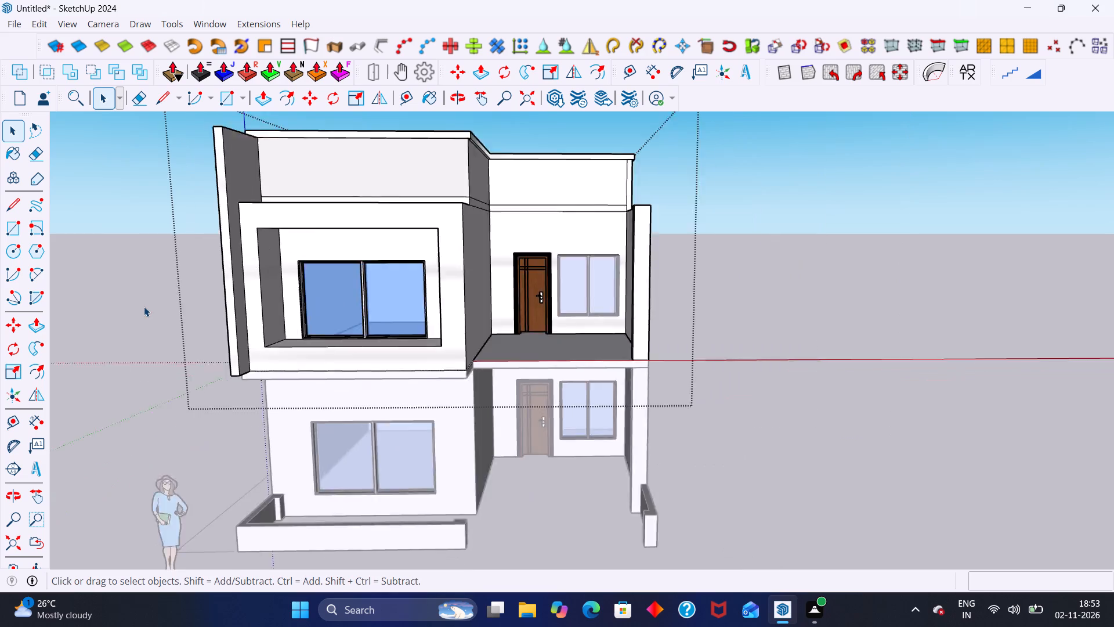
scroll(144, 307, "down", 6)
middle_click_drag(145, 309, 261, 321)
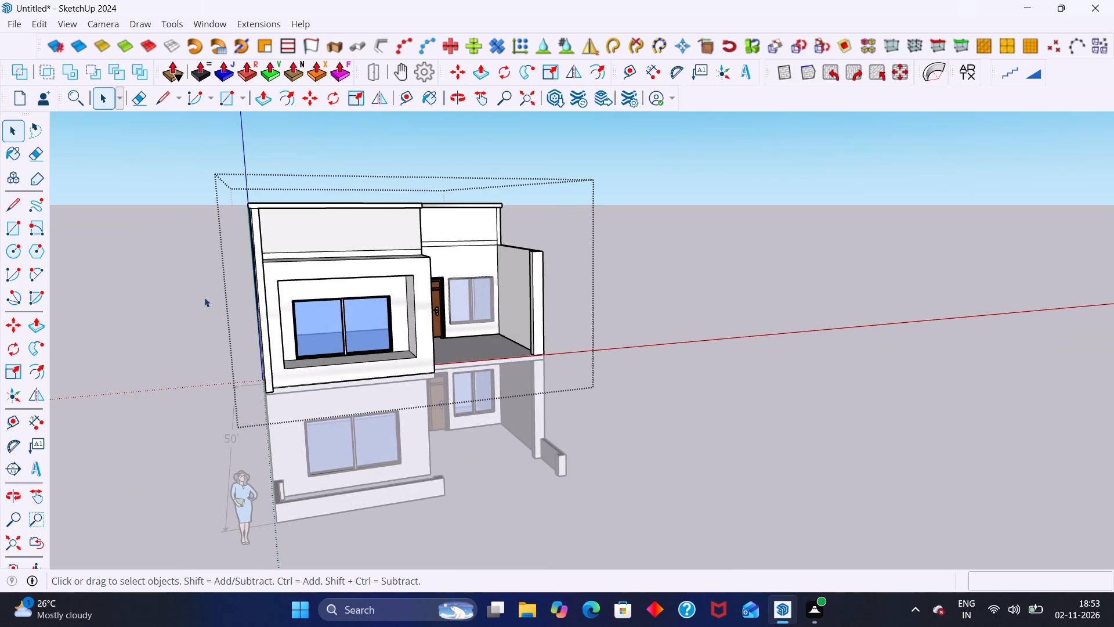
scroll(184, 303, "down", 4)
left_click(178, 305)
Examine the whole house's front elevation from both sides, near and far.
middle_click_drag(188, 261, 15, 200)
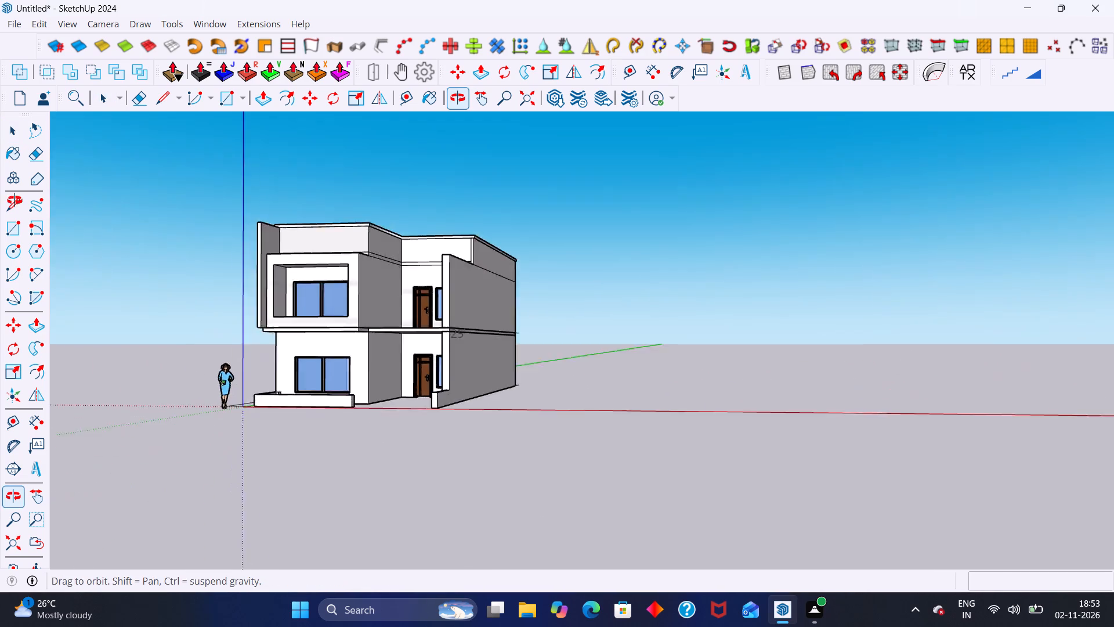
middle_click_drag(15, 200, 171, 250)
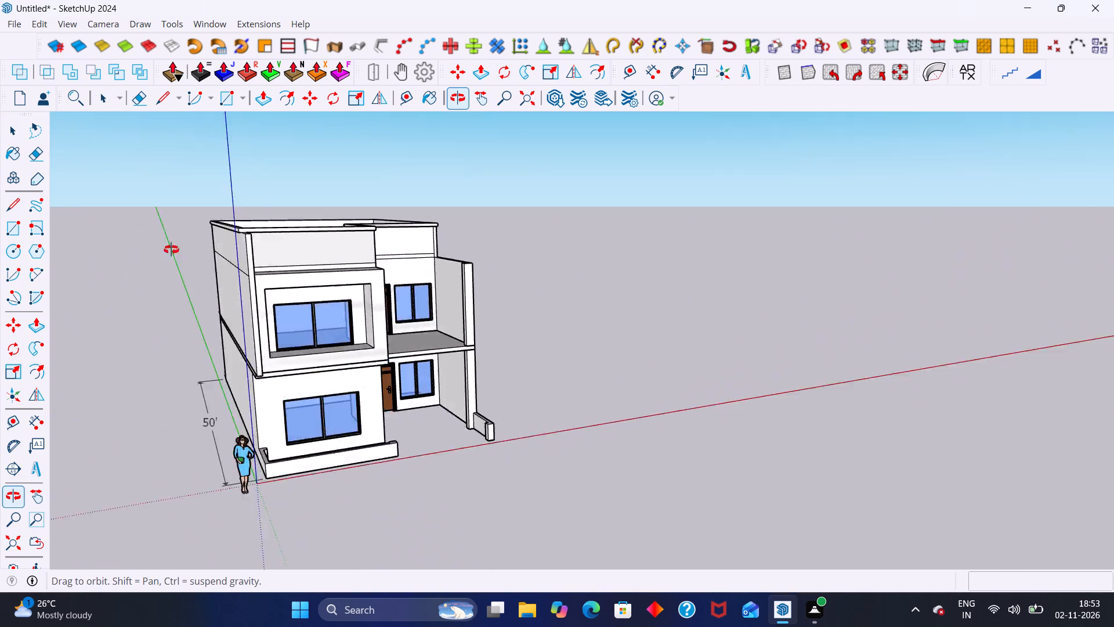
middle_click_drag(171, 250, 131, 242)
scroll(143, 266, "down", 5)
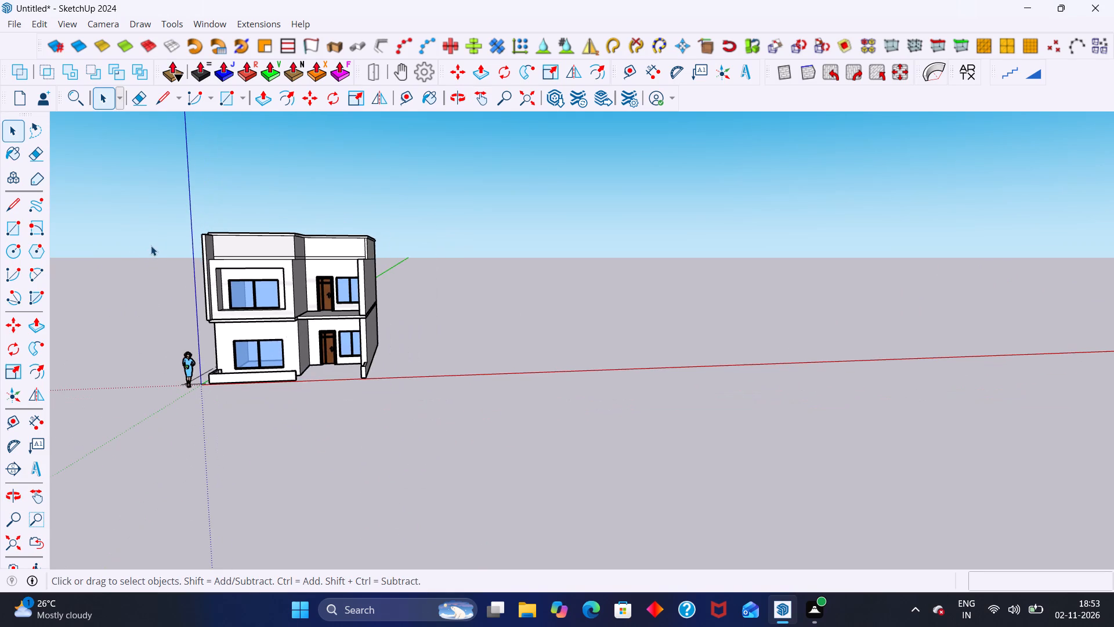
scroll(151, 249, "up", 3)
middle_click_drag(139, 225, 110, 201)
scroll(138, 244, "up", 4)
middle_click_drag(137, 251, 97, 241)
scroll(130, 267, "up", 2)
middle_click_drag(130, 267, 113, 268)
middle_click_drag(125, 282, 77, 281)
scroll(189, 306, "up", 3)
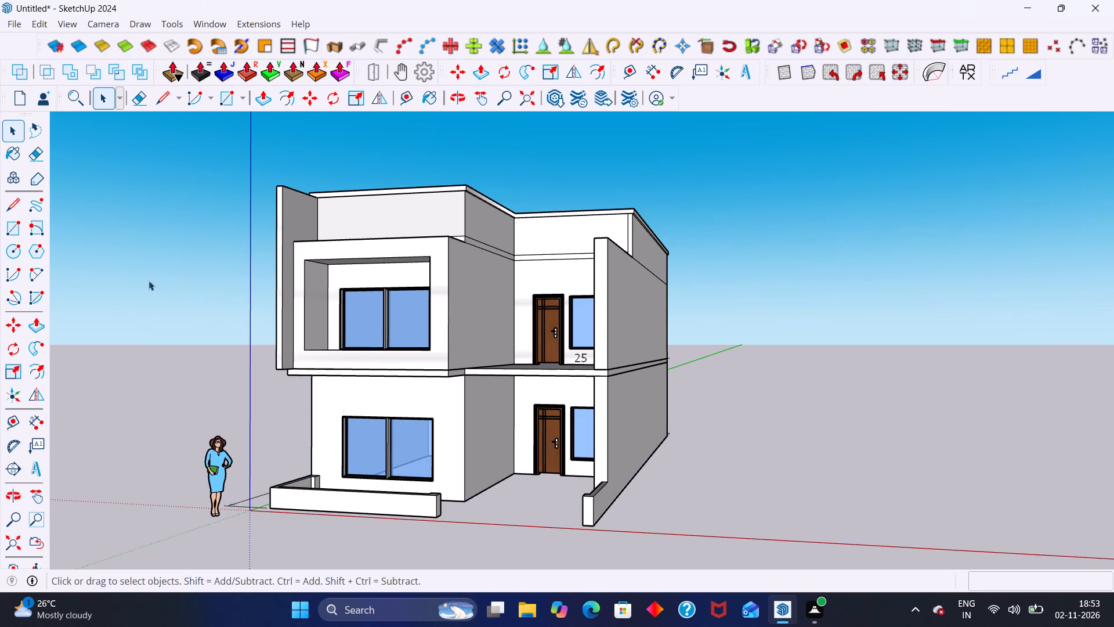
scroll(149, 280, "down", 14)
middle_click_drag(149, 280, 230, 301)
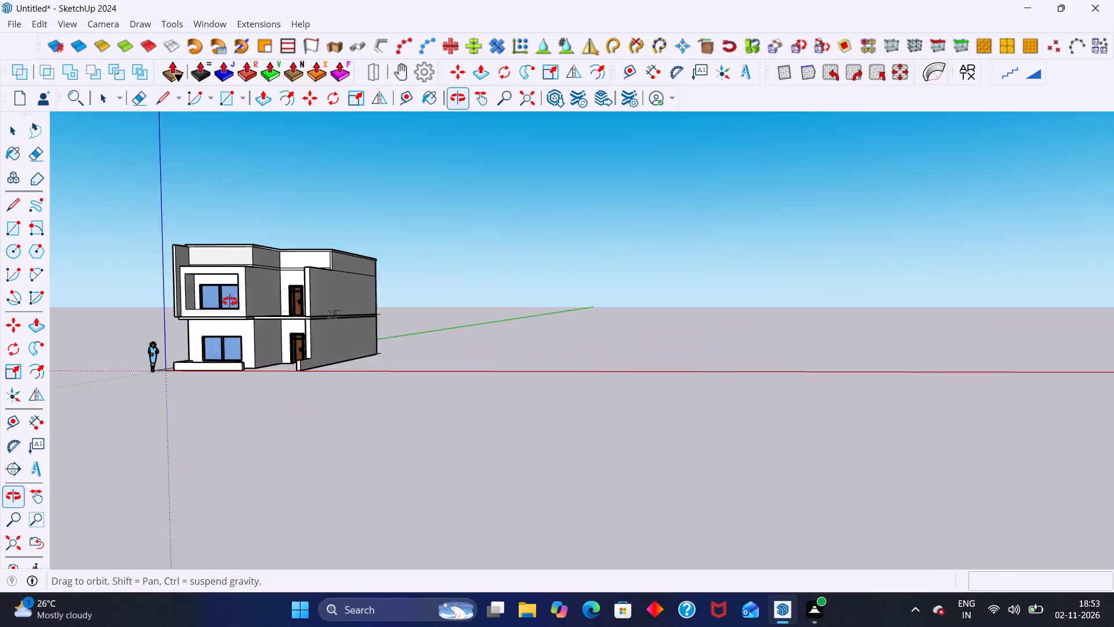
middle_click_drag(230, 301, 315, 301)
scroll(304, 304, "down", 4)
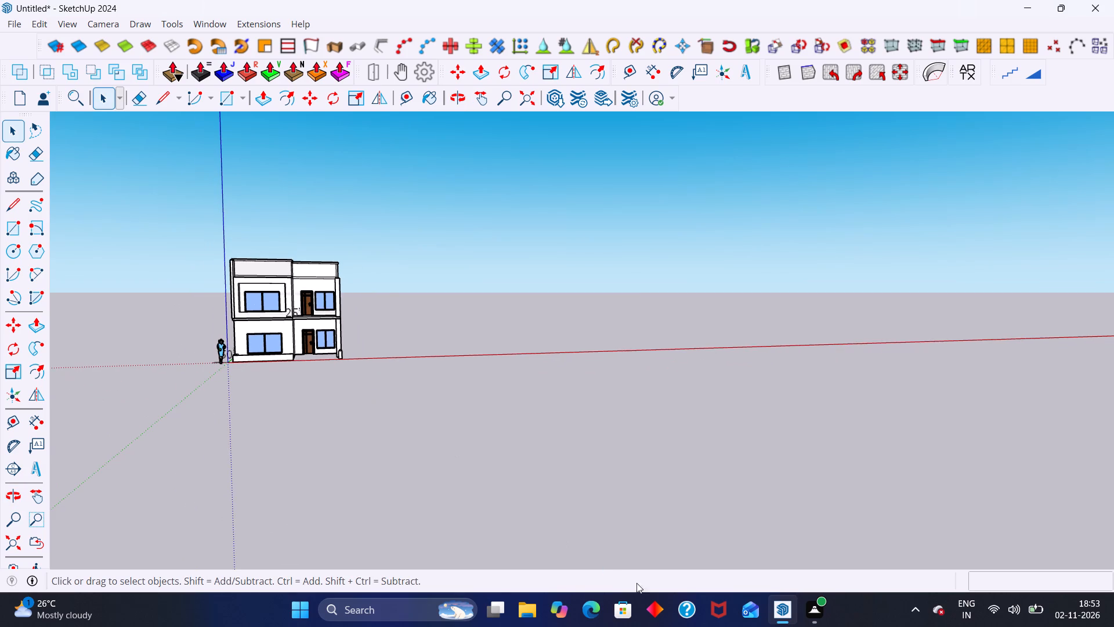
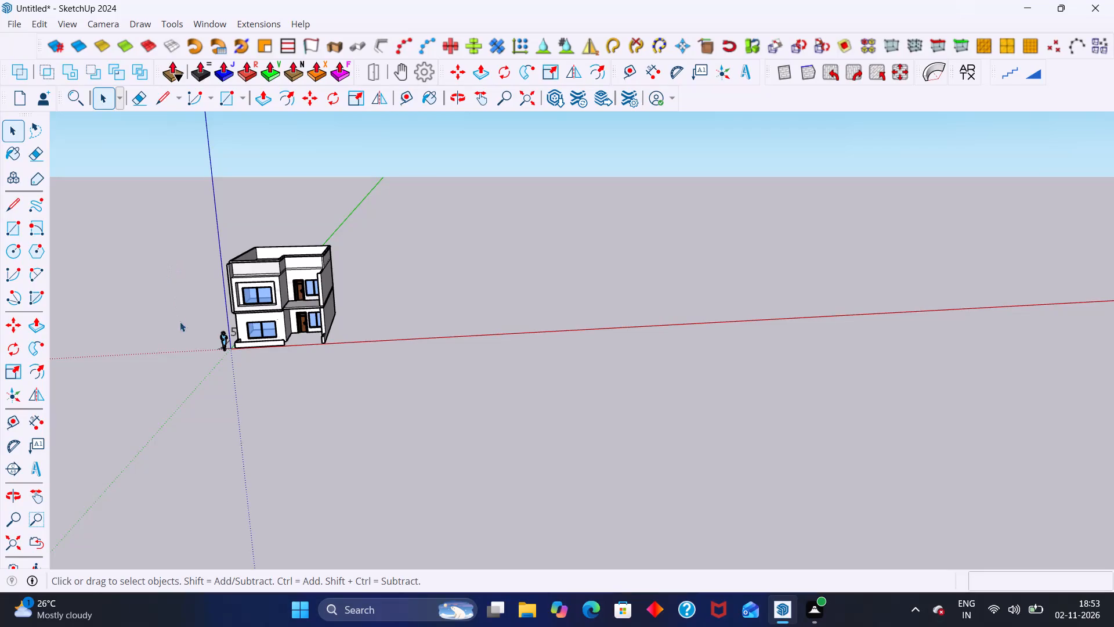
Examine the front elevation, the upper balcony and its side wall from several angles, near and far.
scroll(275, 252, "up", 5)
middle_click_drag(254, 325, 254, 244)
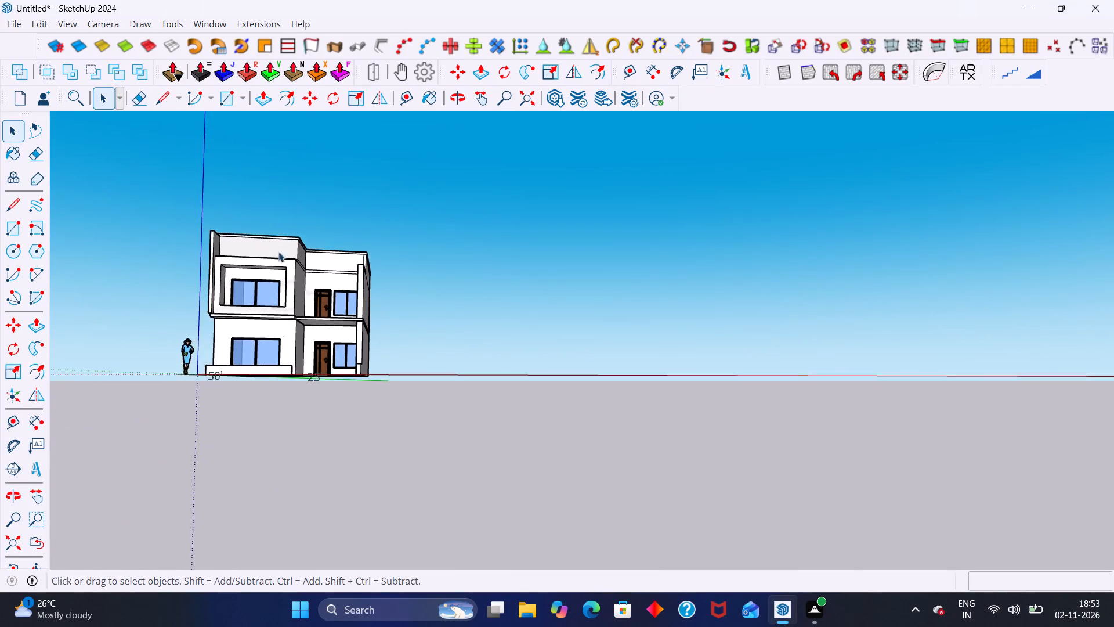
scroll(278, 251, "up", 5)
middle_click_drag(319, 301, 323, 373)
scroll(339, 370, "up", 9)
middle_click_drag(332, 352, 346, 351)
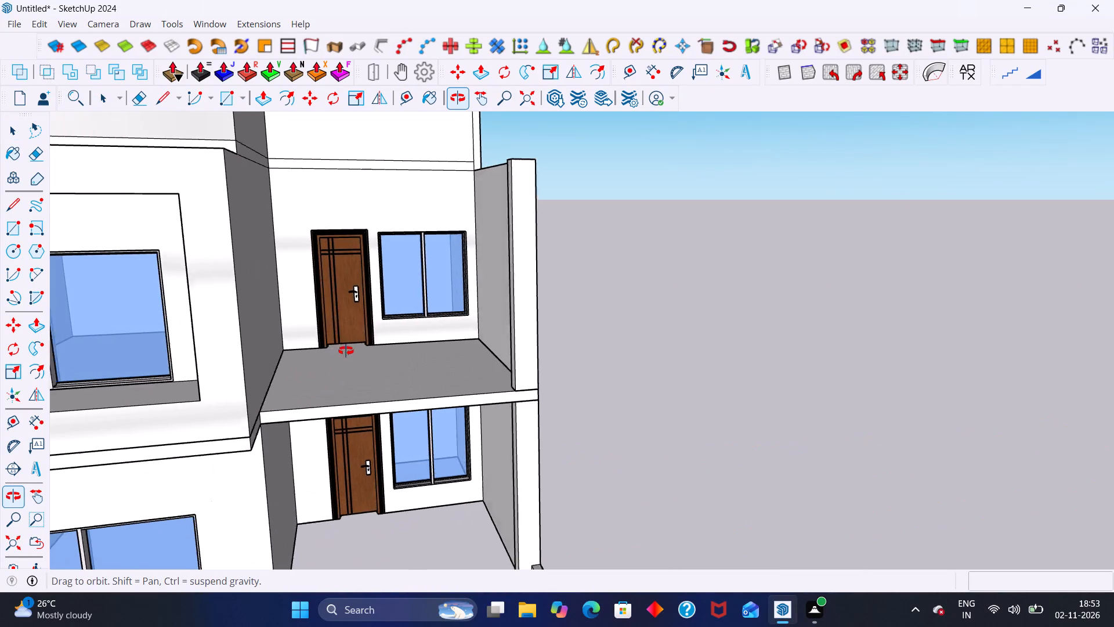
middle_click_drag(346, 351, 274, 382)
middle_click(274, 382)
scroll(274, 382, "down", 2)
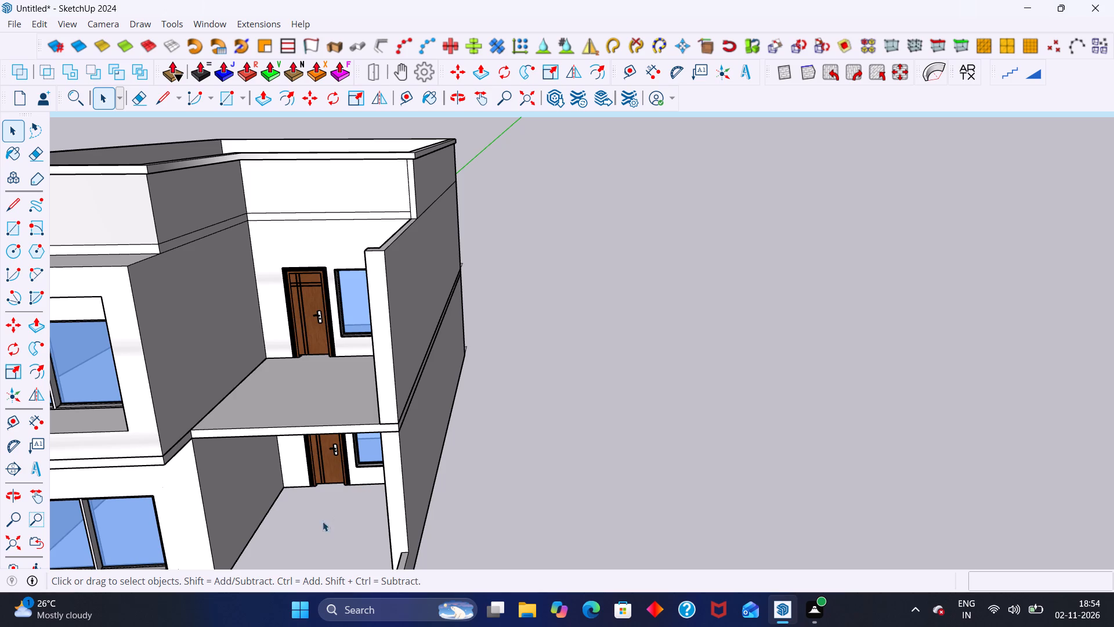
scroll(598, 326, "down", 7)
middle_click_drag(594, 327, 495, 302)
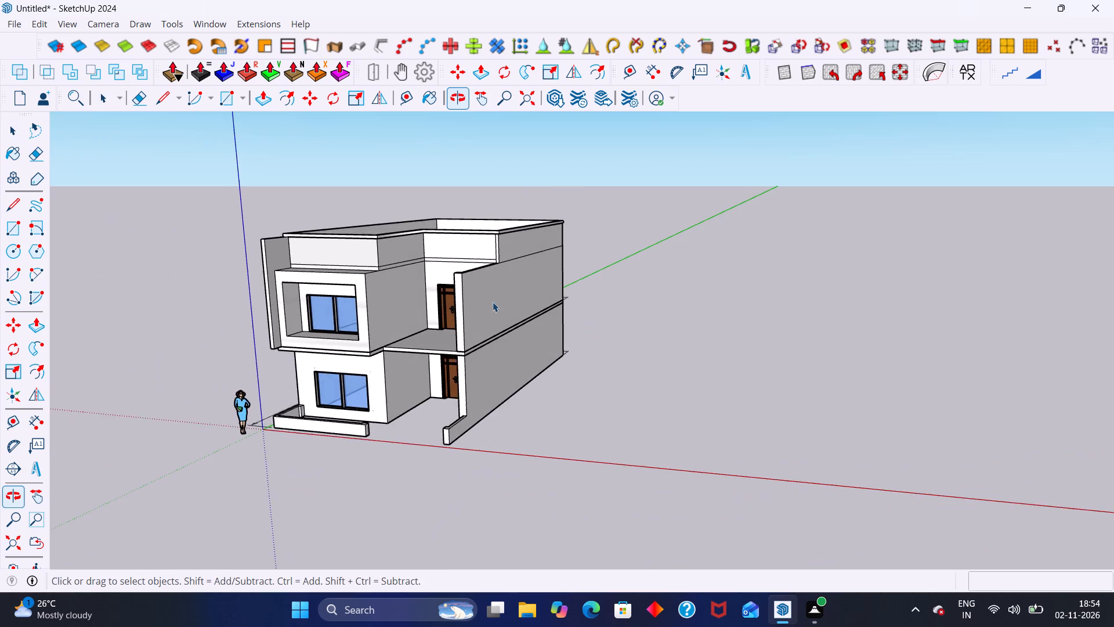
scroll(478, 315, "up", 2)
scroll(382, 327, "up", 2)
middle_click_drag(382, 327, 484, 320)
scroll(492, 326, "up", 3)
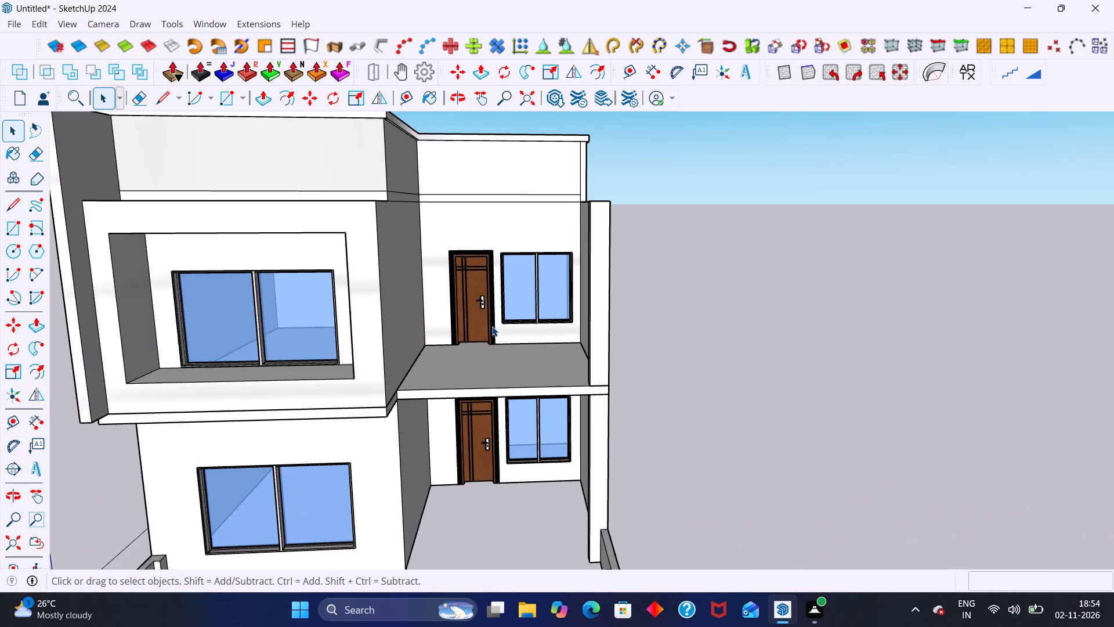
scroll(542, 331, "down", 7)
middle_click_drag(606, 313, 746, 296)
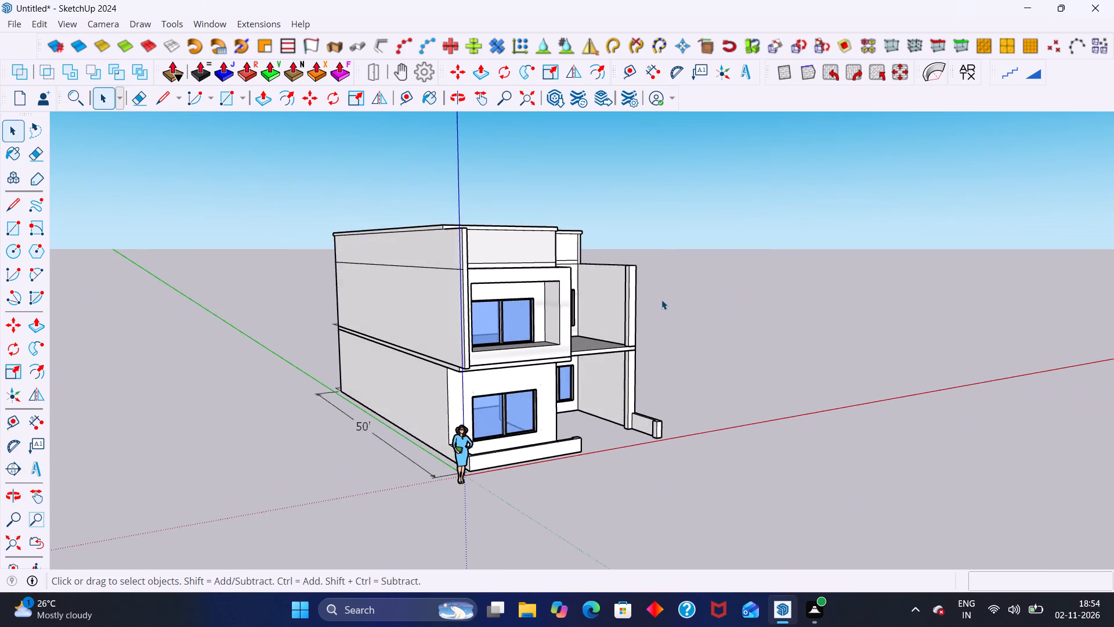
In the upper-floor group, erase the small ledge face and its two stray edges at the front top of the balcony side wall.
scroll(645, 304, "up", 4)
middle_click_drag(558, 318, 655, 310)
scroll(664, 294, "up", 4)
middle_click_drag(671, 290, 637, 359)
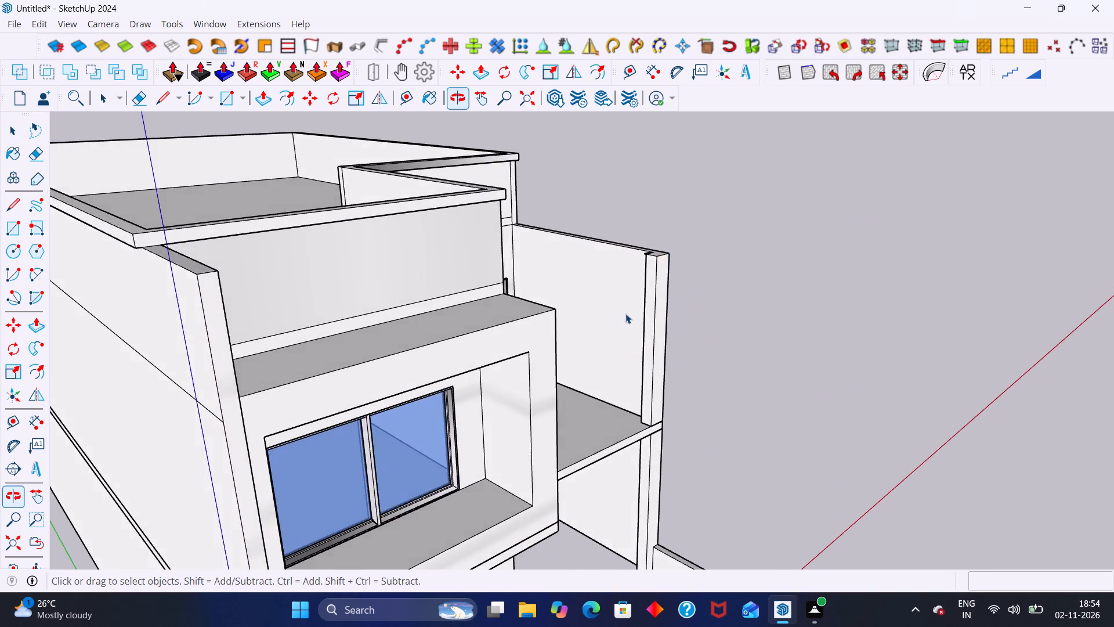
scroll(627, 274, "up", 4)
middle_click_drag(639, 266, 559, 340)
scroll(582, 327, "up", 4)
middle_click_drag(578, 328, 650, 309)
middle_click_drag(656, 313, 569, 369)
scroll(551, 413, "up", 4)
middle_click_drag(542, 431, 686, 371)
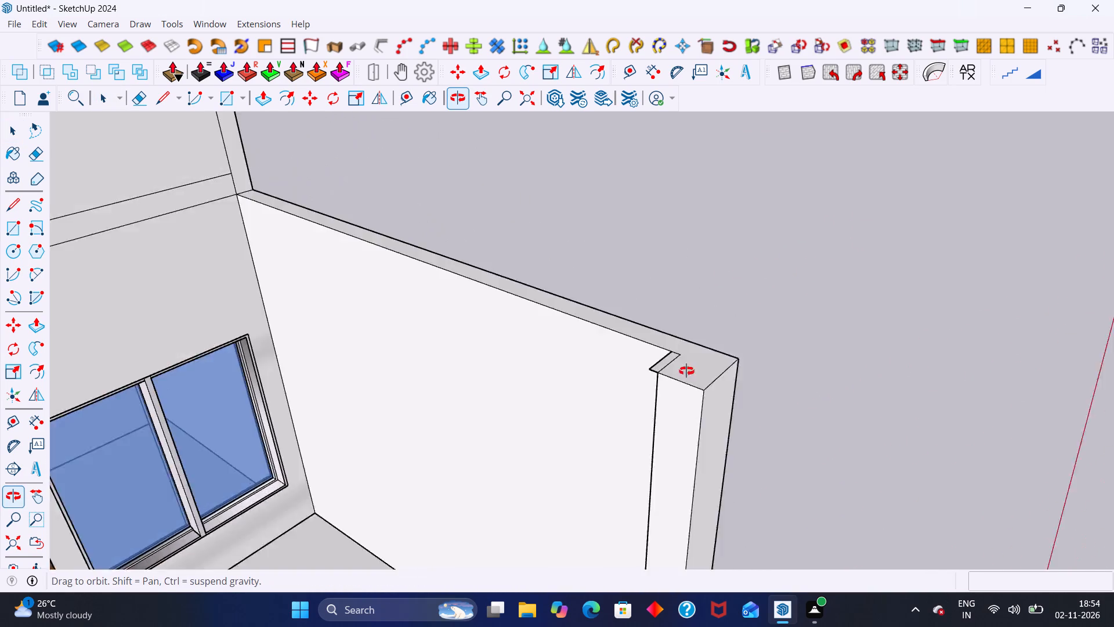
middle_click_drag(686, 371, 549, 477)
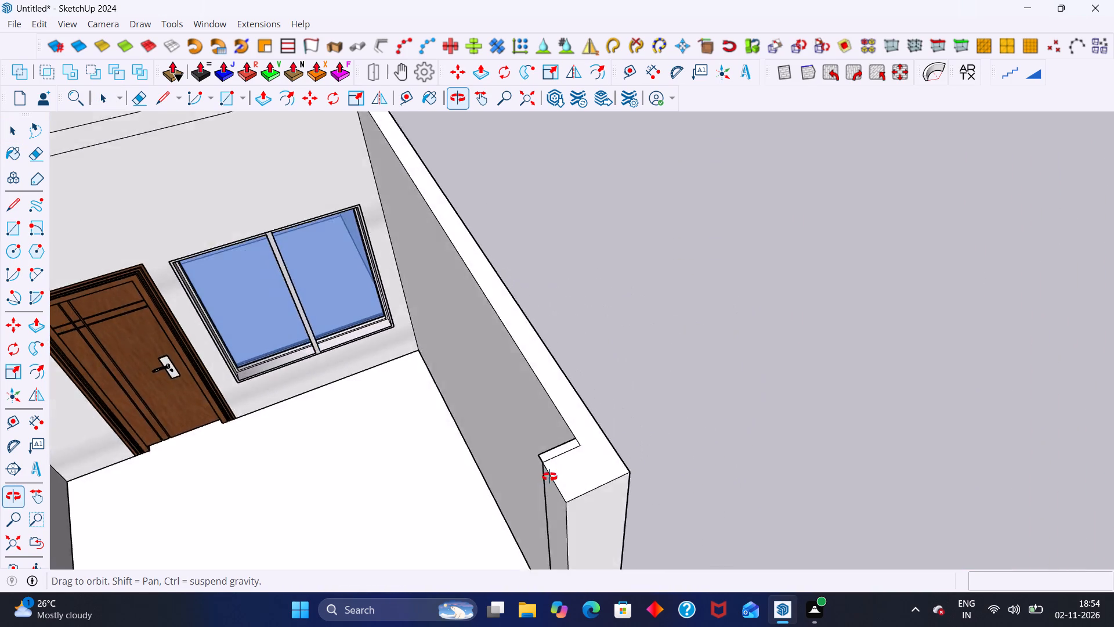
middle_click_drag(549, 477, 540, 492)
scroll(540, 491, "up", 14)
left_click(555, 430)
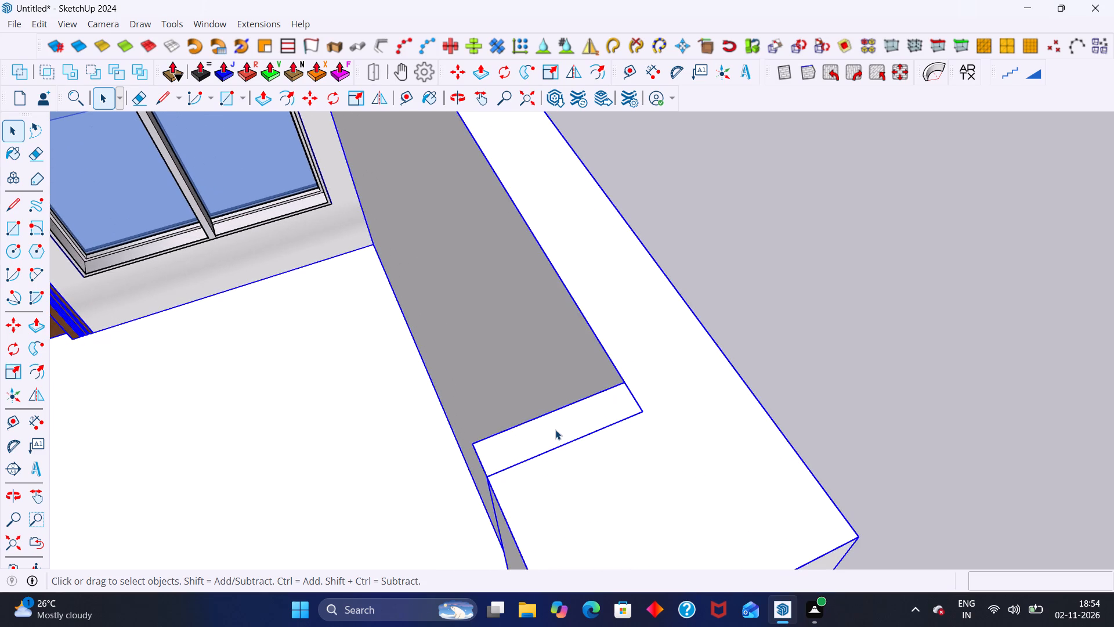
double_click(555, 430)
left_click(555, 430)
double_click(555, 430)
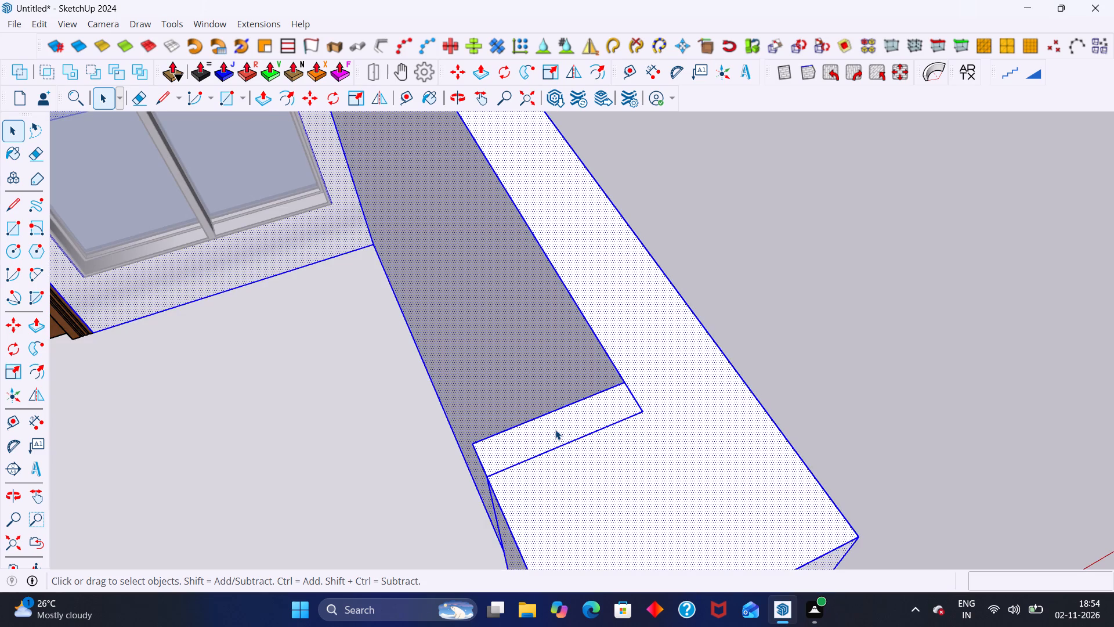
left_click(555, 430)
double_click(548, 437)
key("Delete")
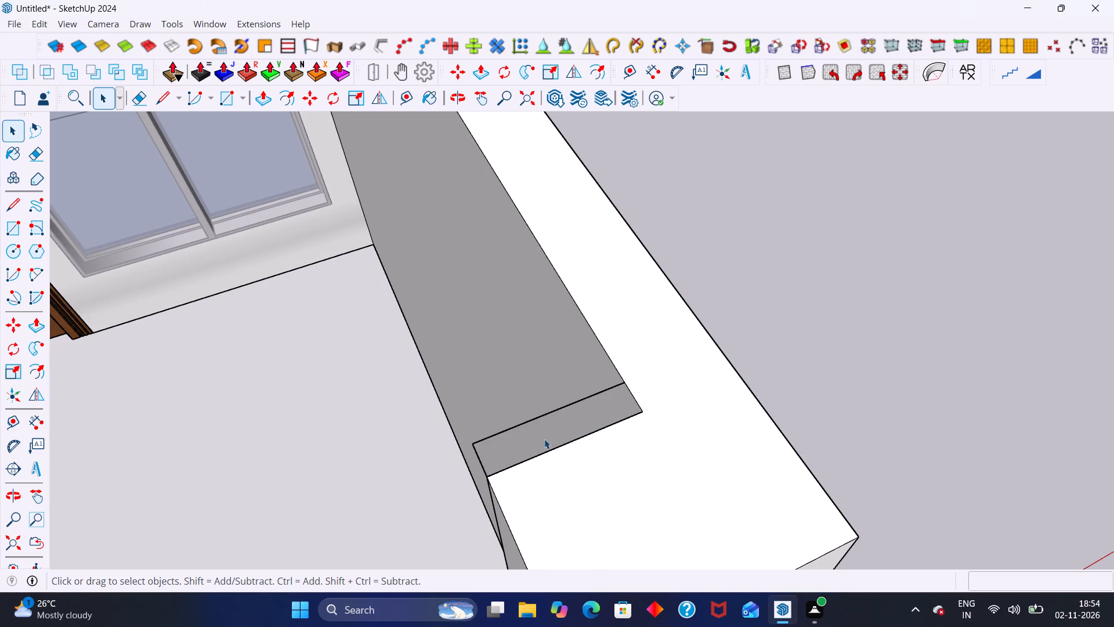
left_click(531, 421)
key("Delete")
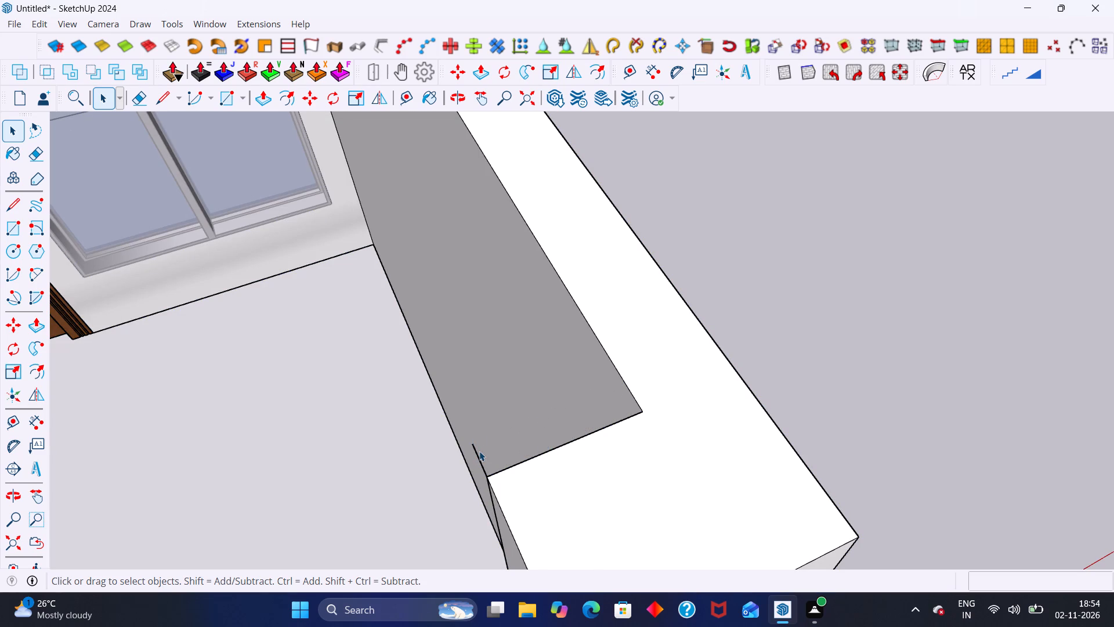
left_click(479, 451)
left_click(479, 453)
left_click(479, 457)
key("Delete")
middle_click_drag(486, 439, 493, 438)
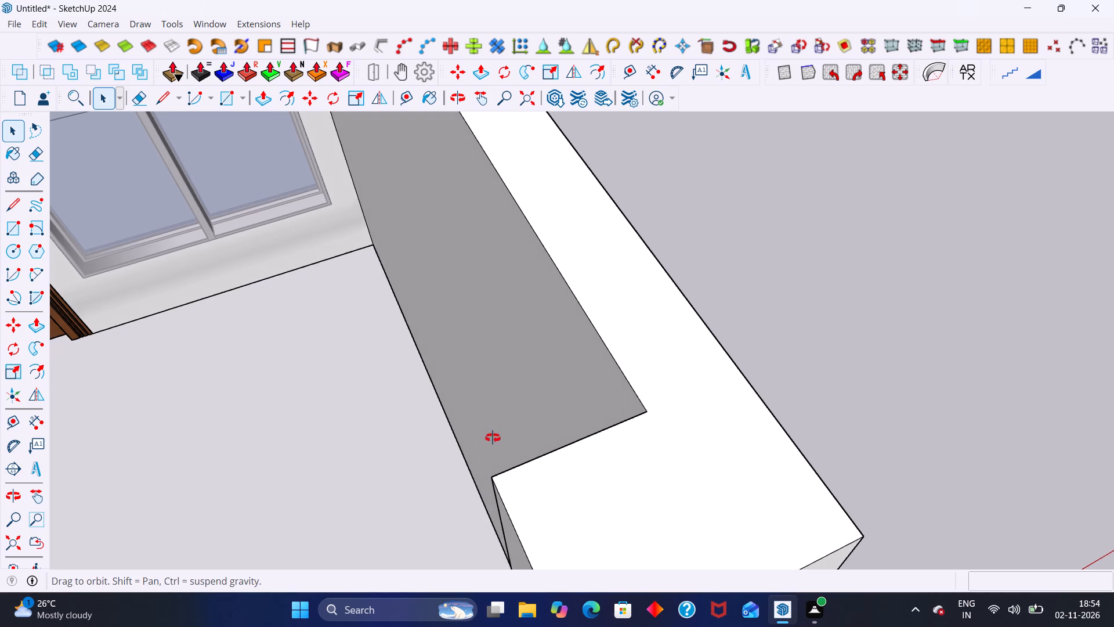
middle_click_drag(493, 438, 573, 407)
scroll(566, 420, "down", 7)
middle_click_drag(551, 427, 749, 404)
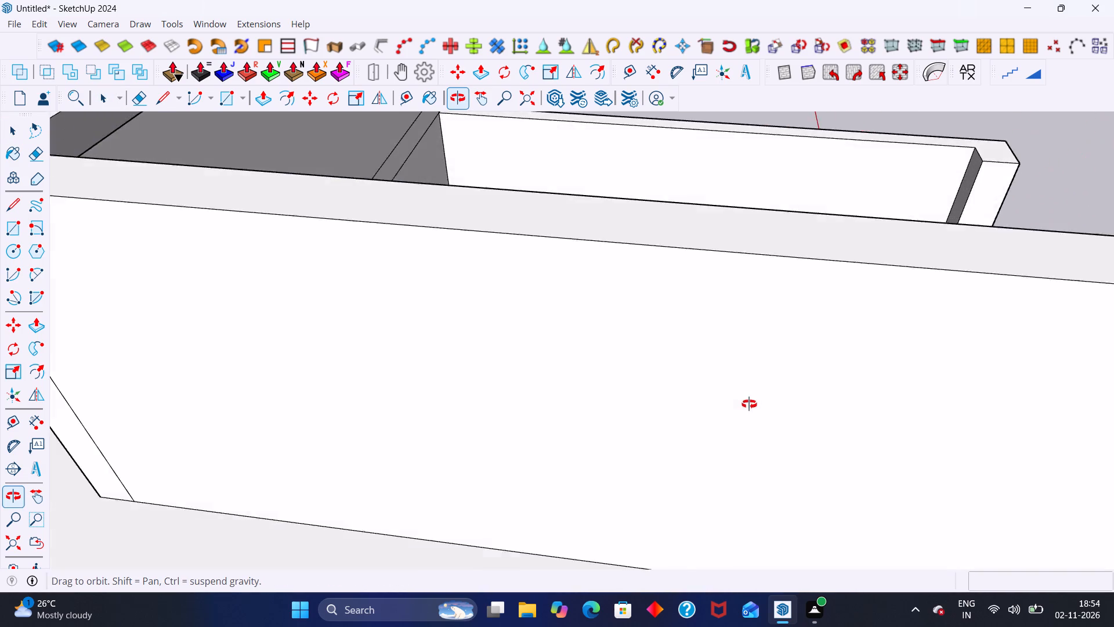
middle_click_drag(749, 404, 435, 405)
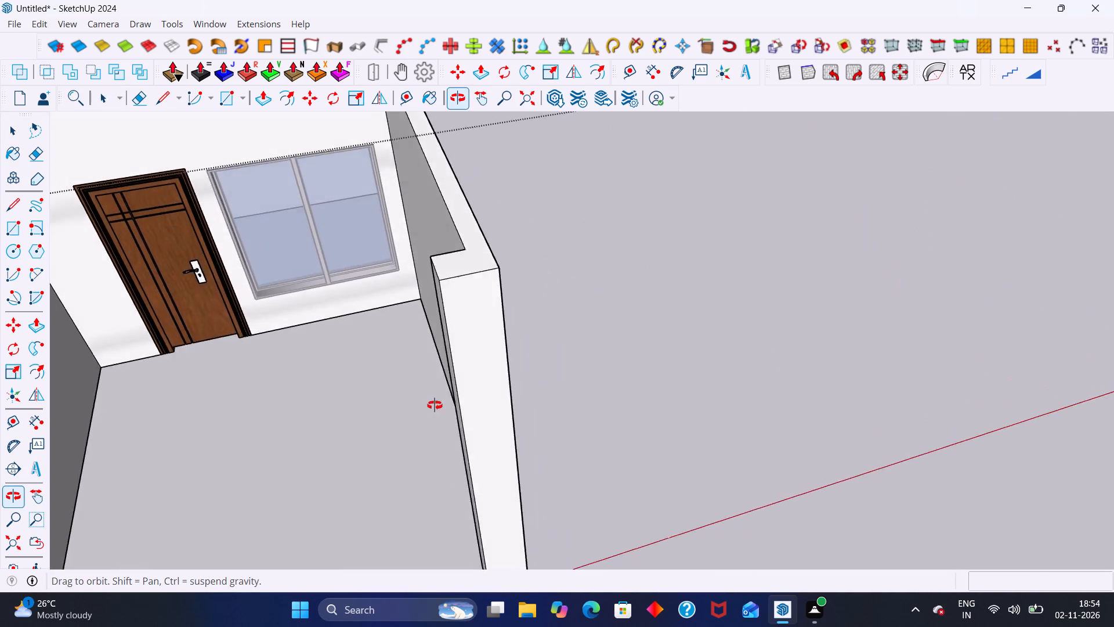
middle_click_drag(435, 405, 402, 234)
scroll(414, 236, "down", 8)
left_click(632, 226)
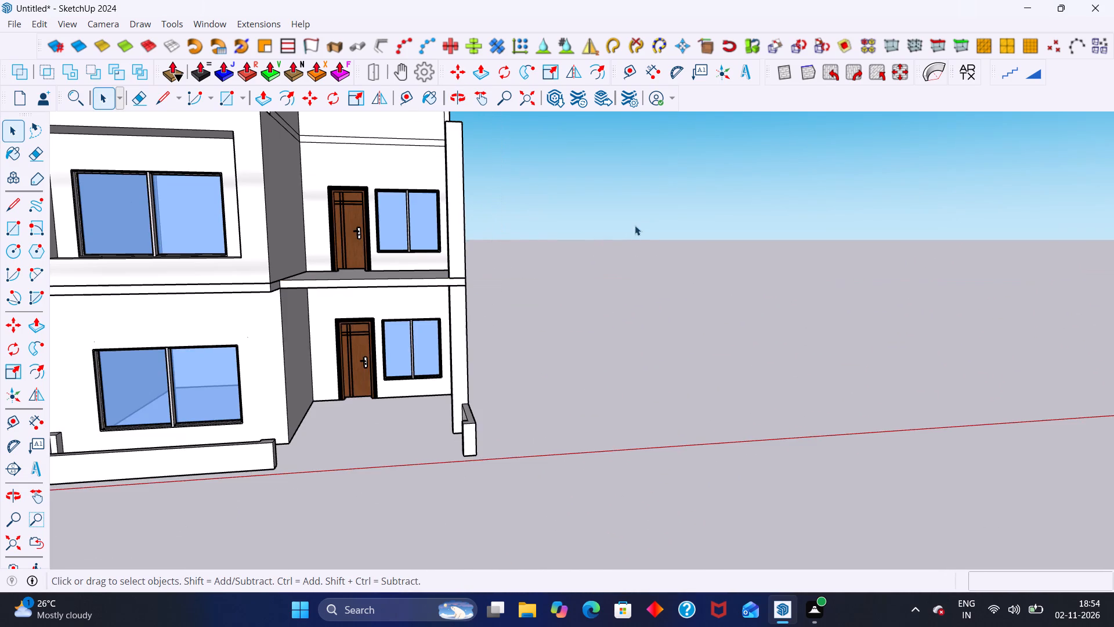
Examine the balcony, the framed upper window and the front boundary wall from above and the front.
scroll(635, 213, "down", 2)
middle_click_drag(615, 225, 457, 356)
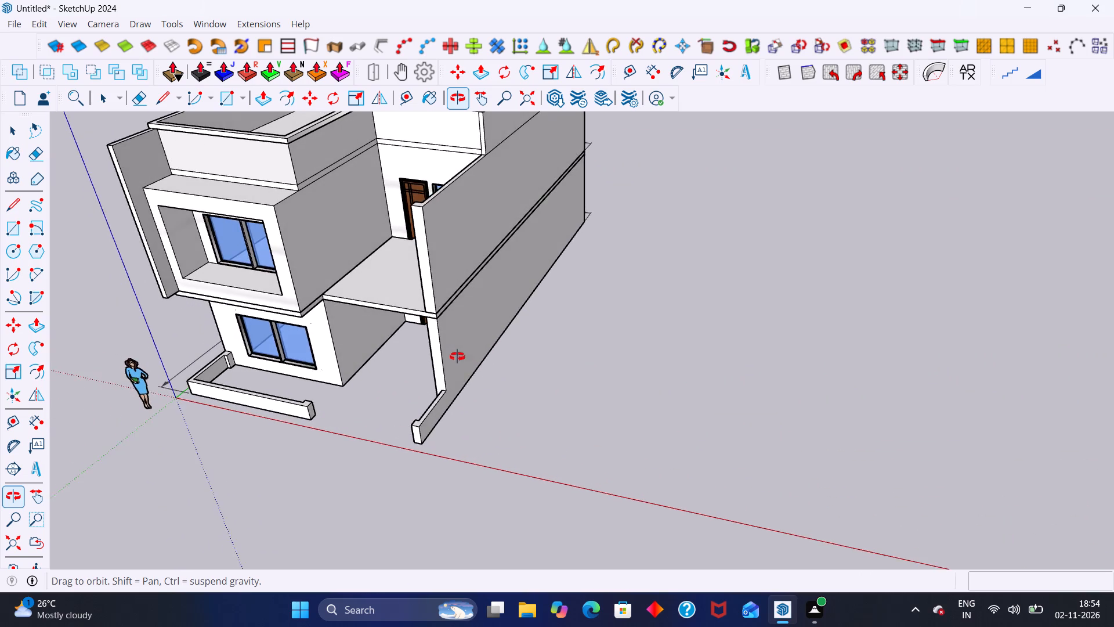
middle_click_drag(457, 356, 461, 366)
middle_click_drag(465, 372, 519, 351)
scroll(466, 372, "up", 1)
middle_click_drag(319, 380, 364, 325)
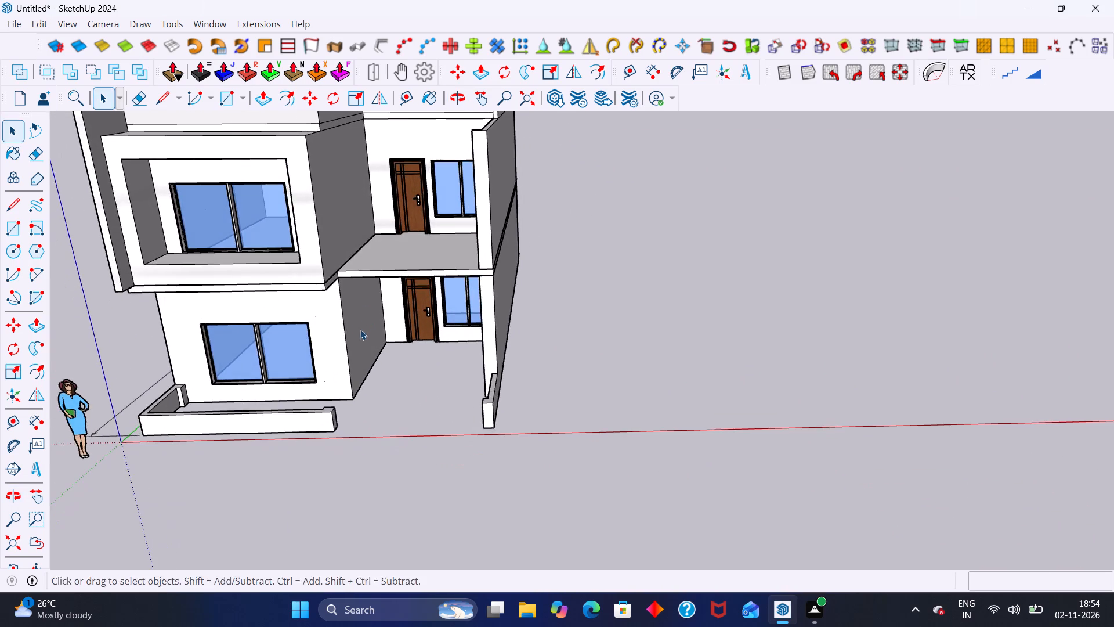
middle_click_drag(360, 330, 379, 287)
scroll(399, 361, "up", 8)
middle_click_drag(415, 365, 415, 383)
scroll(418, 385, "down", 8)
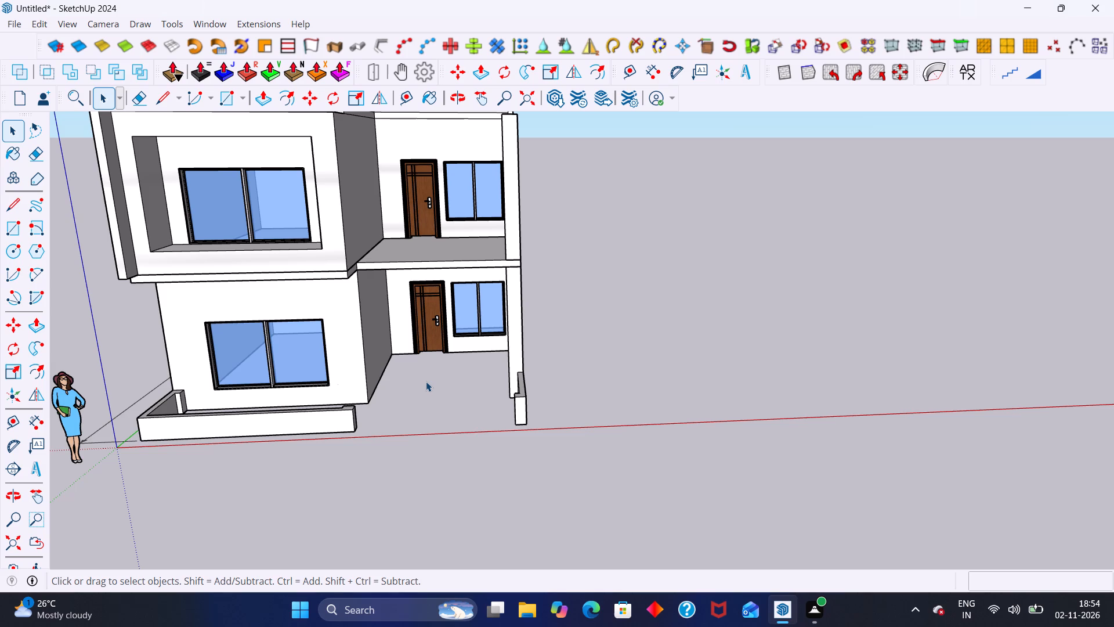
middle_click_drag(0, 355, 0, 507)
middle_click_drag(0, 507, 0, 531)
middle_click_drag(223, 255, 215, 399)
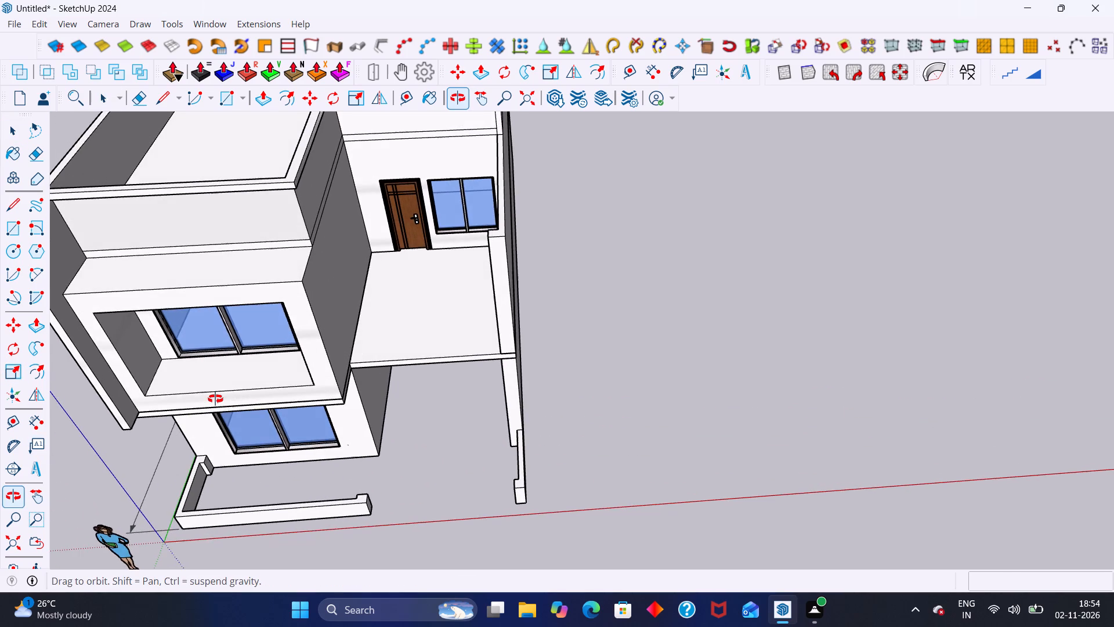
middle_click_drag(215, 399, 218, 343)
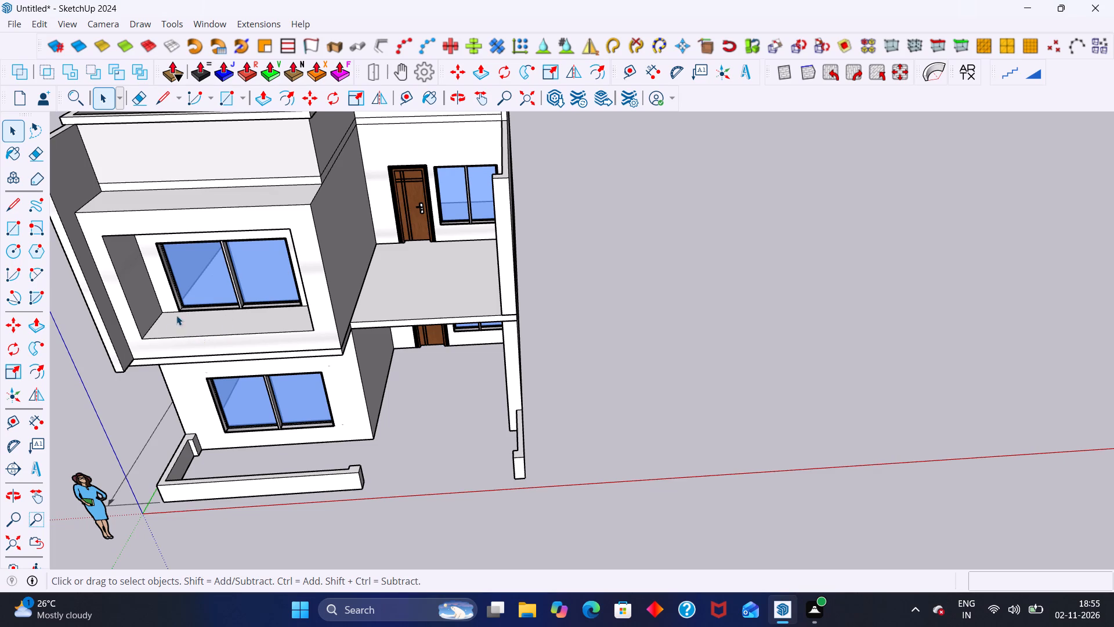
middle_click_drag(179, 313, 232, 297)
middle_click_drag(220, 300, 168, 261)
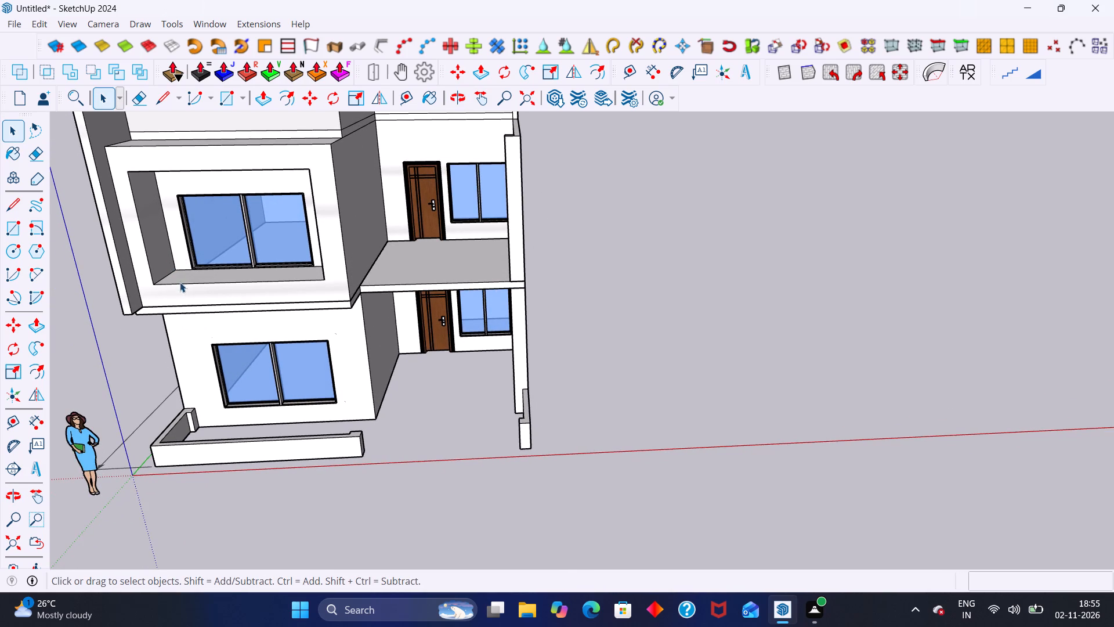
Open the upper-floor group for editing, close to the framed window on the front elevation.
scroll(162, 254, "up", 4)
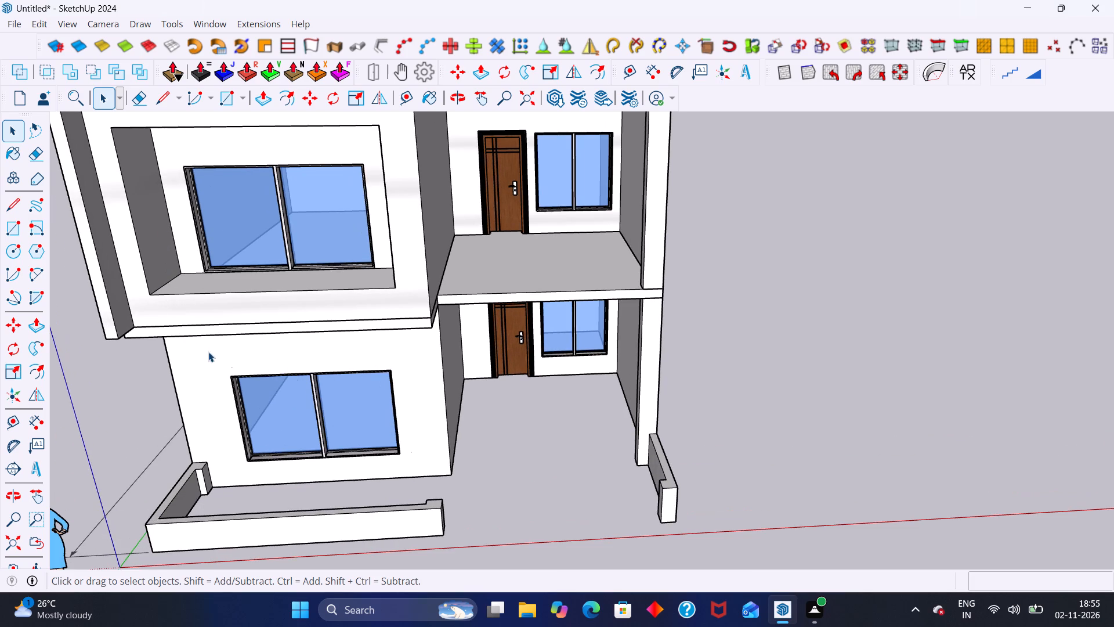
left_click(232, 313)
double_click(232, 313)
middle_click_drag(229, 313, 273, 278)
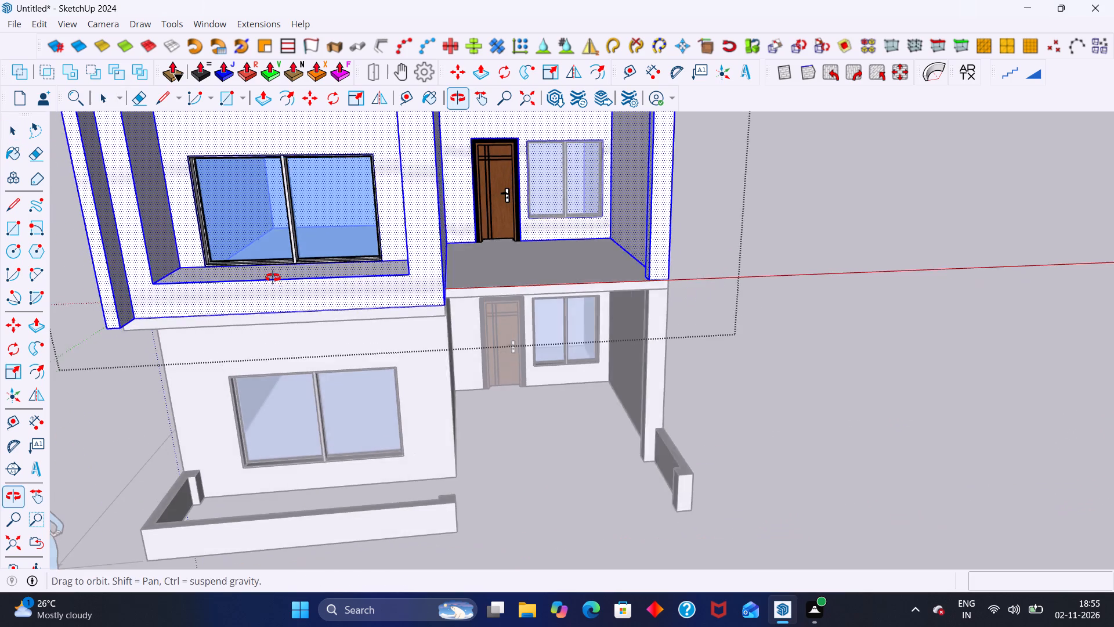
middle_click_drag(273, 278, 278, 275)
scroll(218, 262, "up", 3)
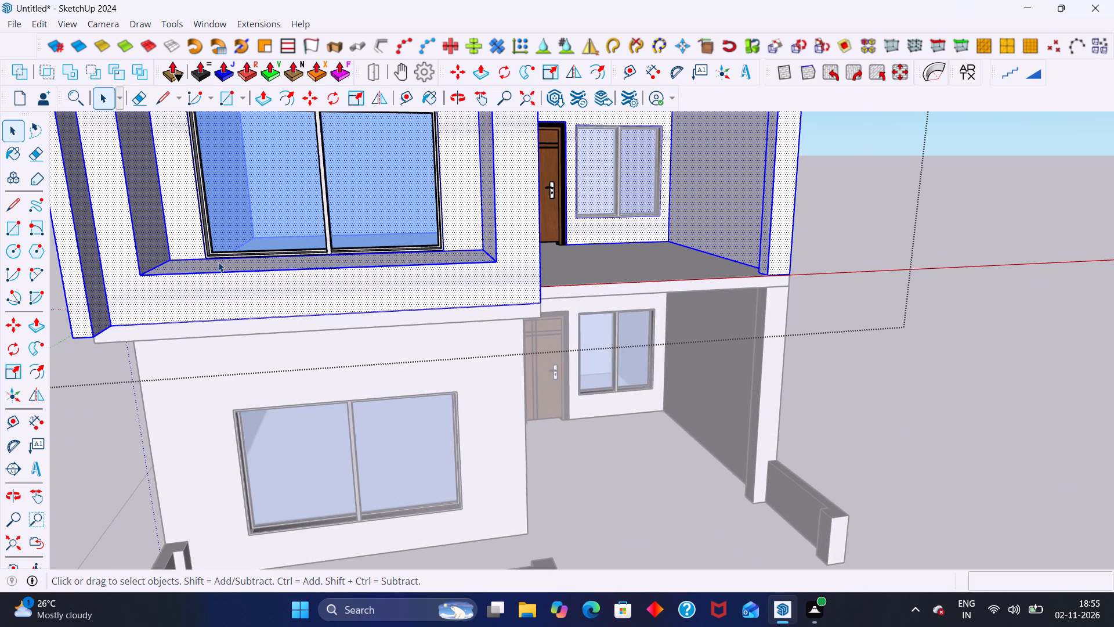
Browse the rail types offered in MajRail and compare their previews and availability.
left_click(252, 24)
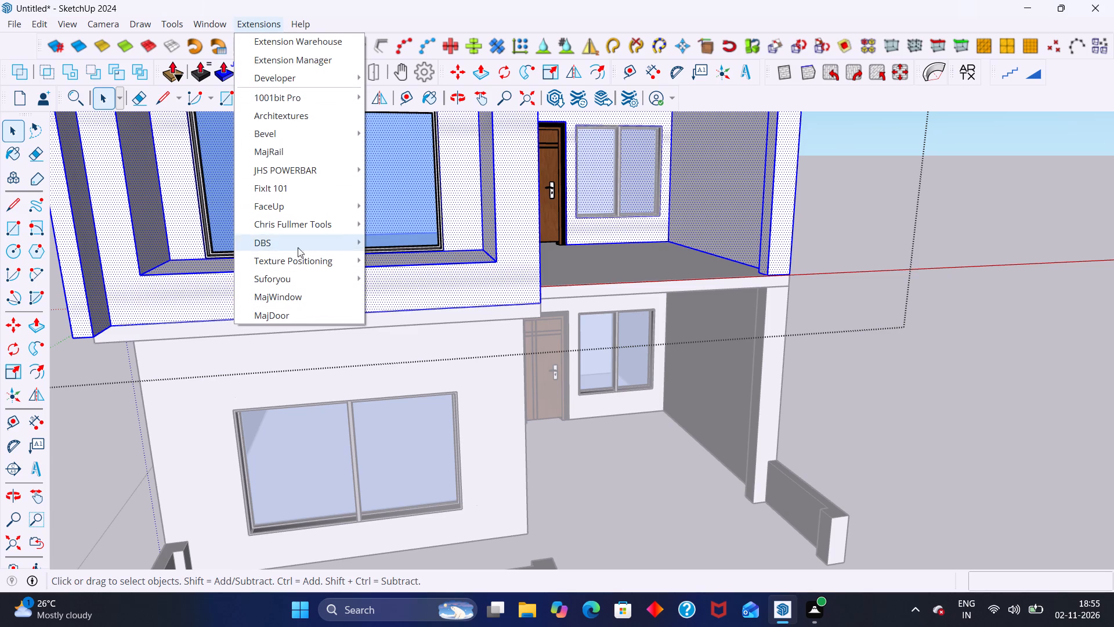
left_click(290, 152)
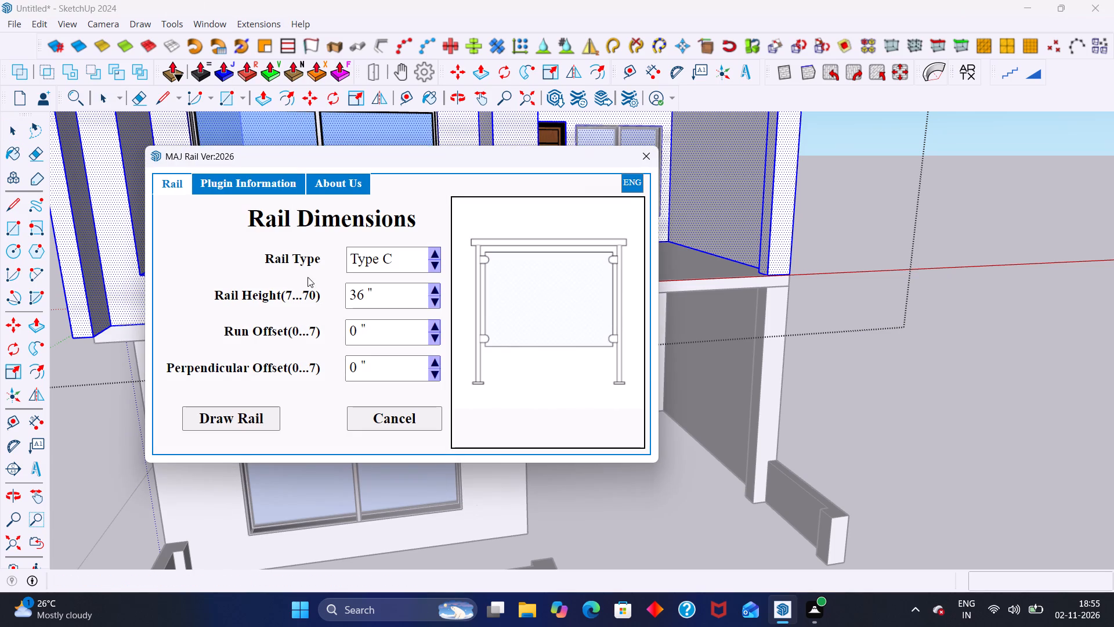
left_click(433, 260)
left_click(433, 262)
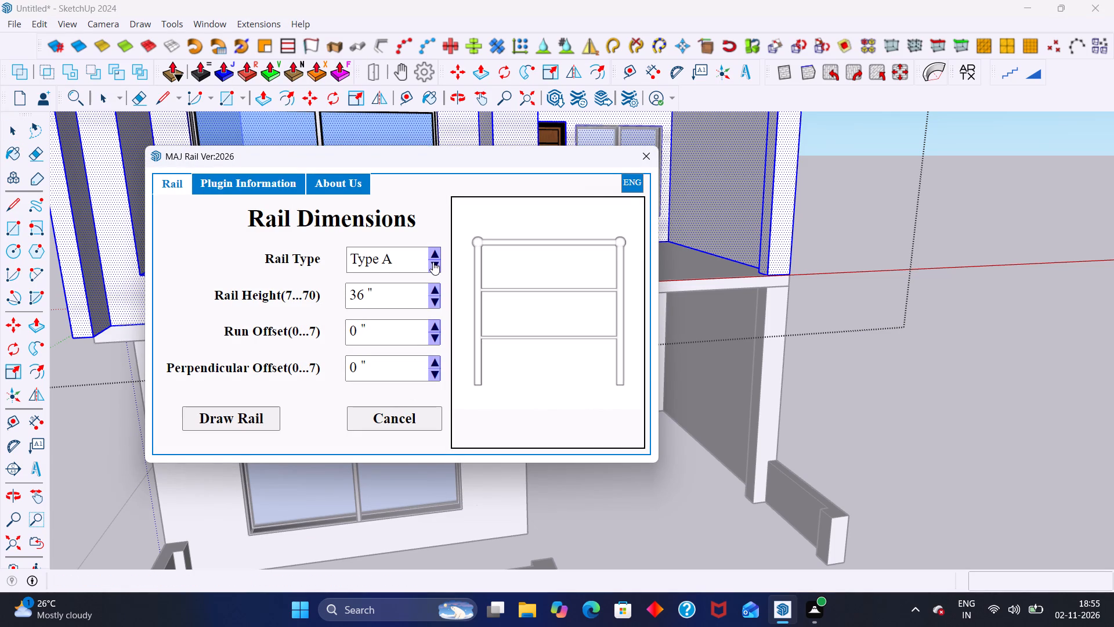
left_click(436, 262)
left_click(432, 262)
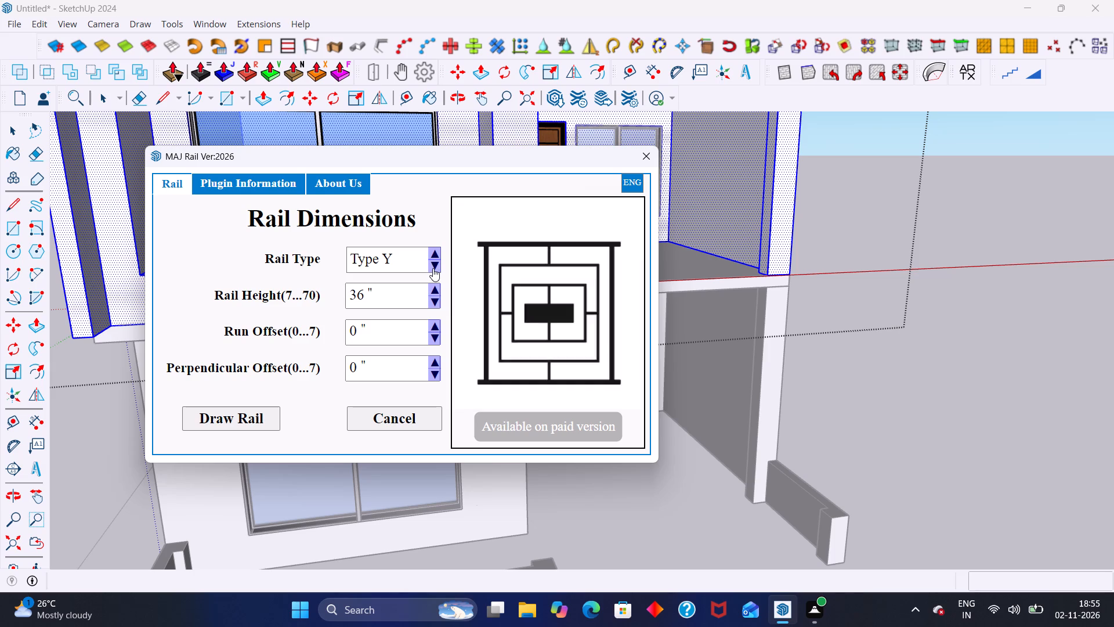
left_click(433, 268)
triple_click(433, 268)
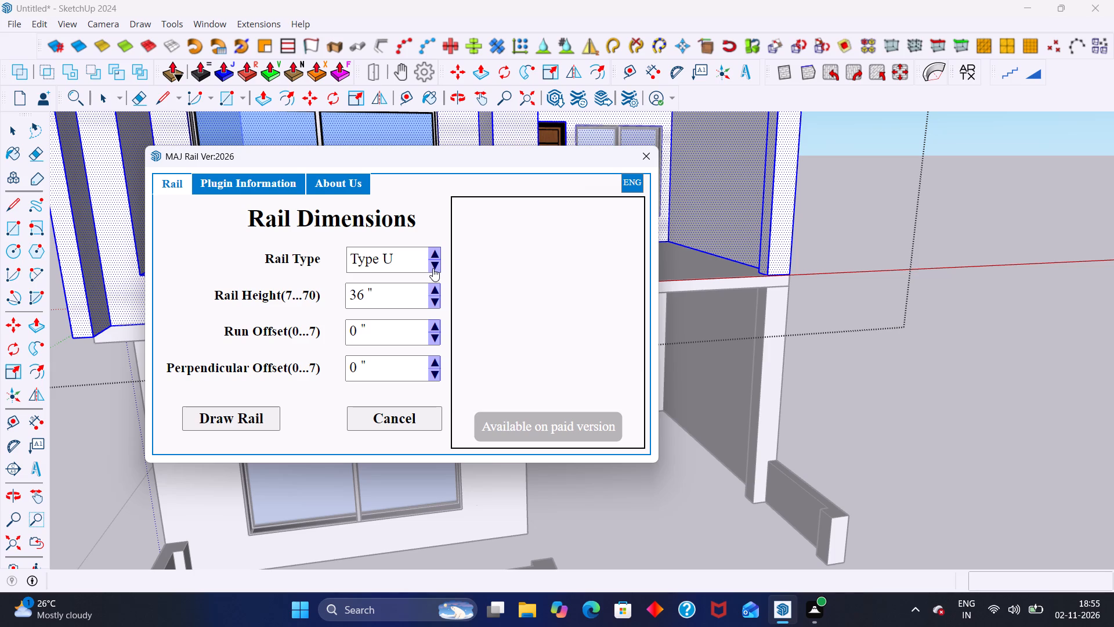
double_click(433, 268)
left_click(433, 268)
left_click(433, 268)
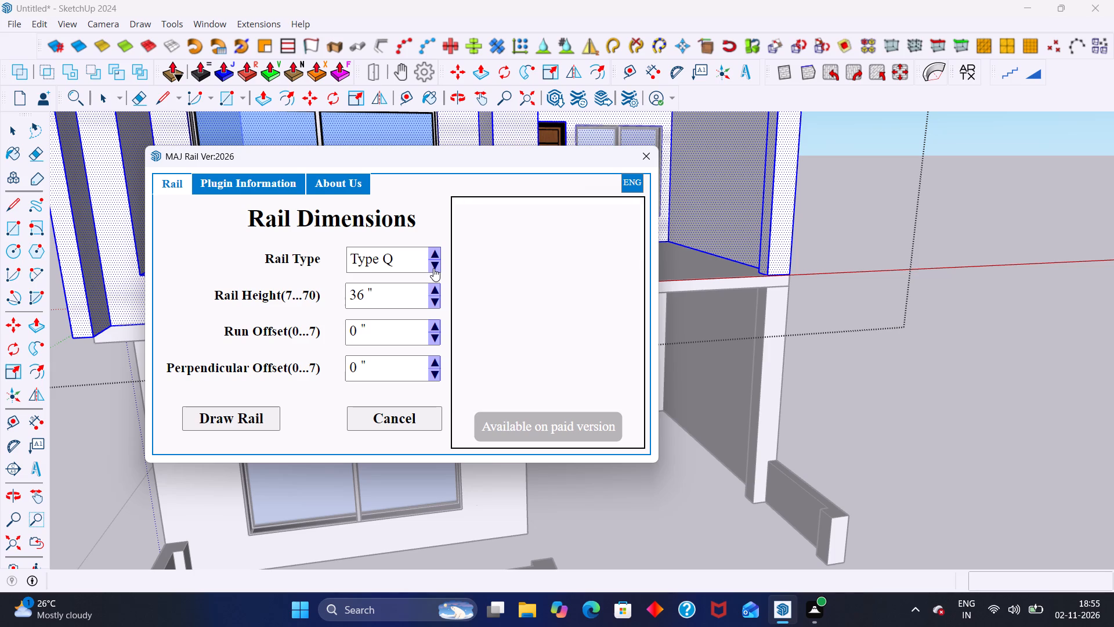
left_click(434, 265)
left_click(436, 265)
left_click(436, 264)
left_click(436, 264)
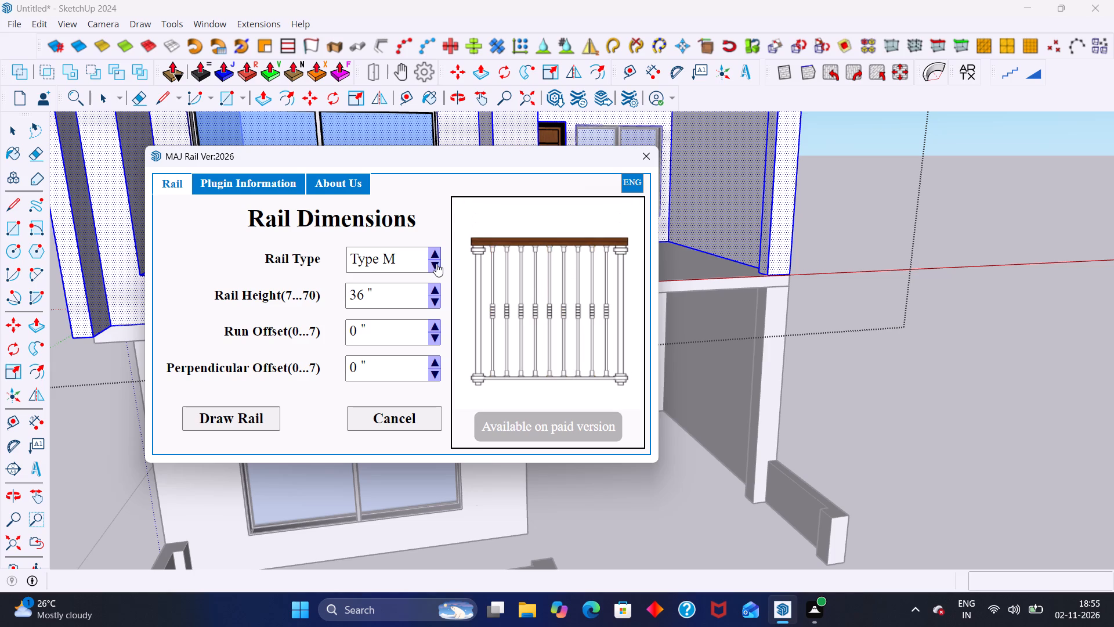
left_click(436, 264)
left_click(436, 264)
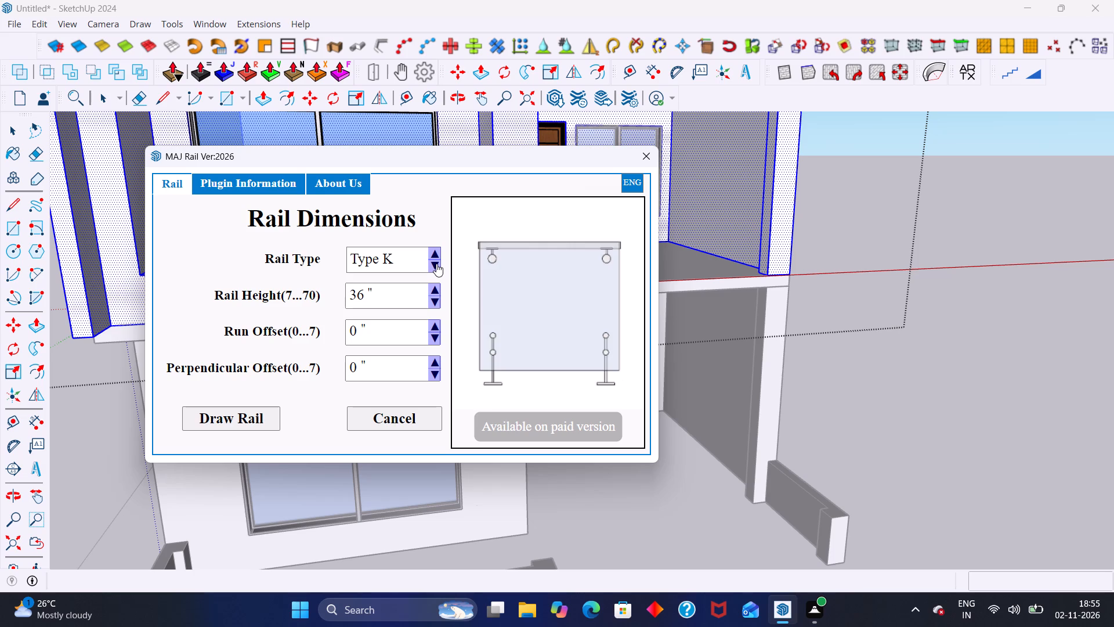
left_click(436, 264)
left_click(437, 262)
left_click(437, 262)
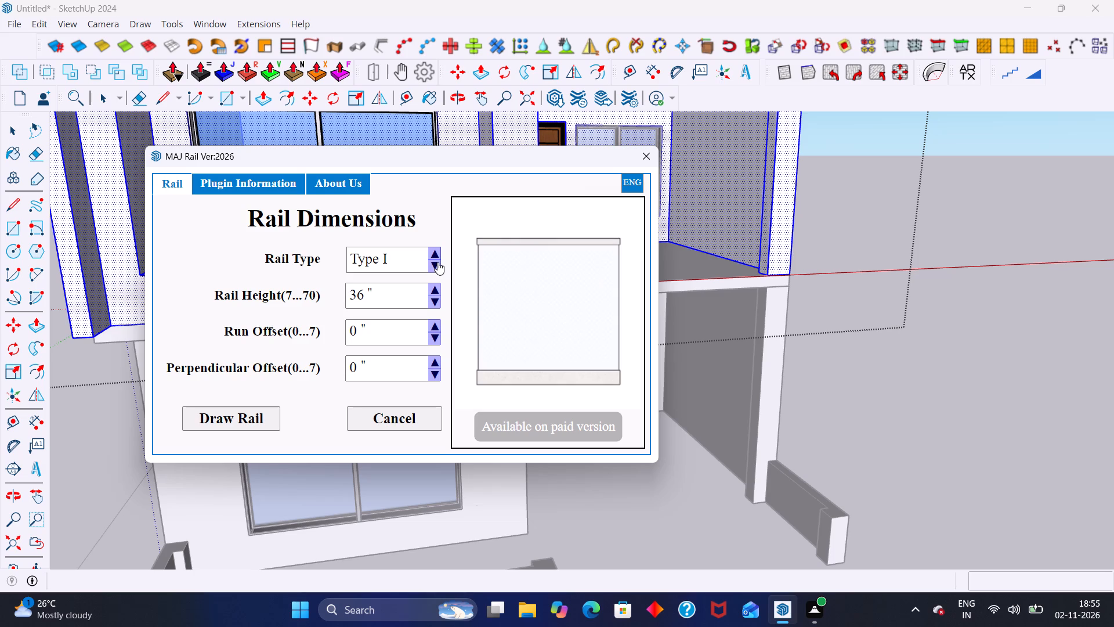
left_click(437, 262)
left_click(437, 262)
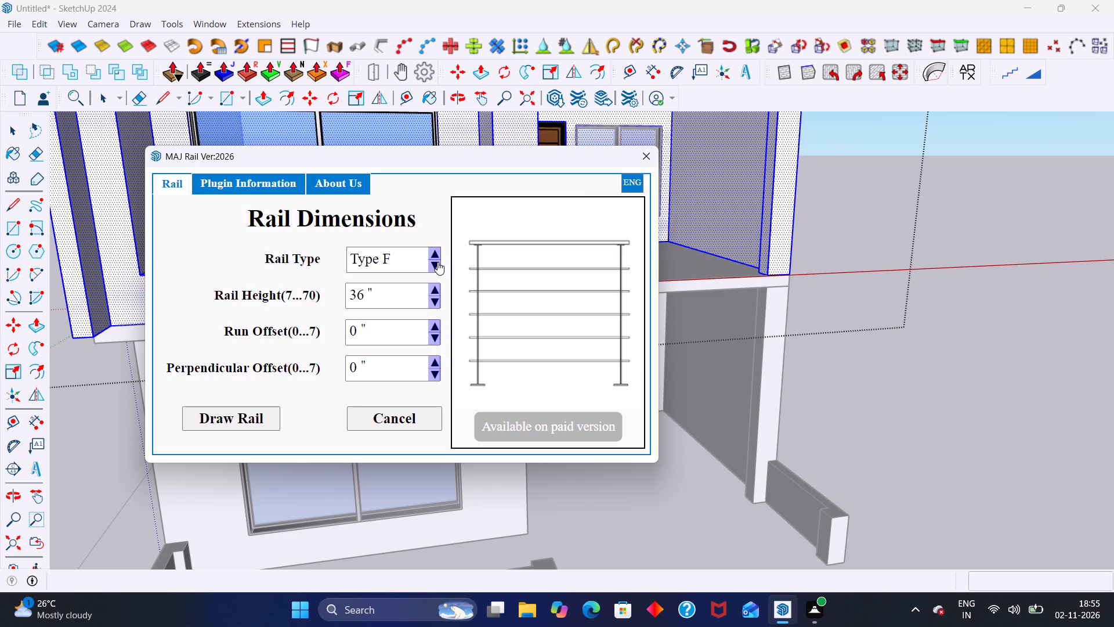
left_click(437, 262)
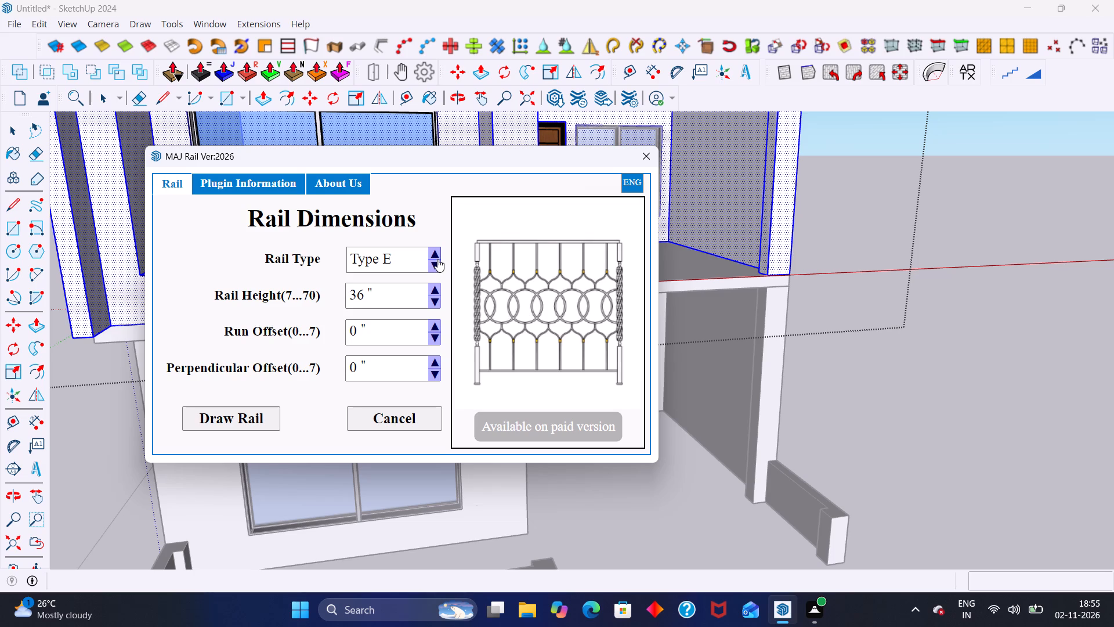
left_click(436, 259)
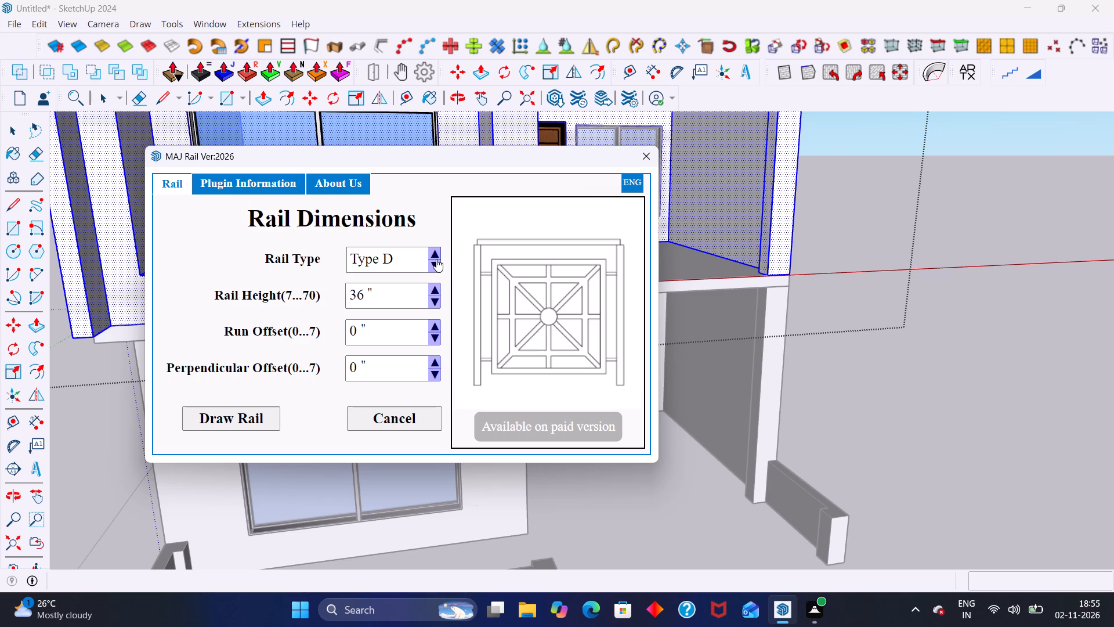
left_click(436, 259)
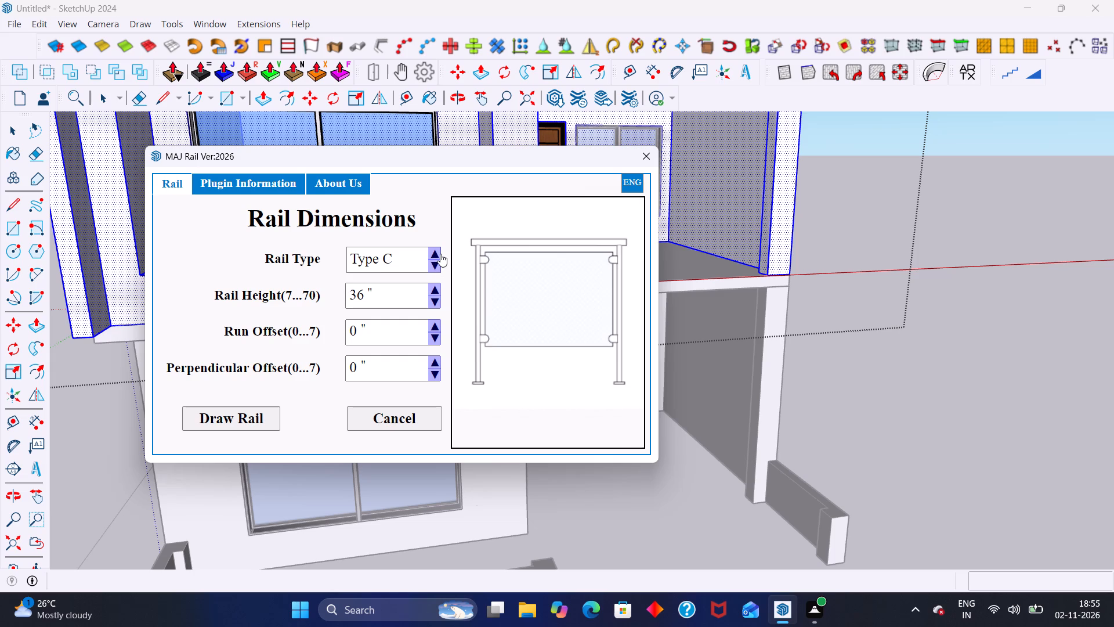
left_click(438, 254)
left_click(439, 268)
left_click(436, 268)
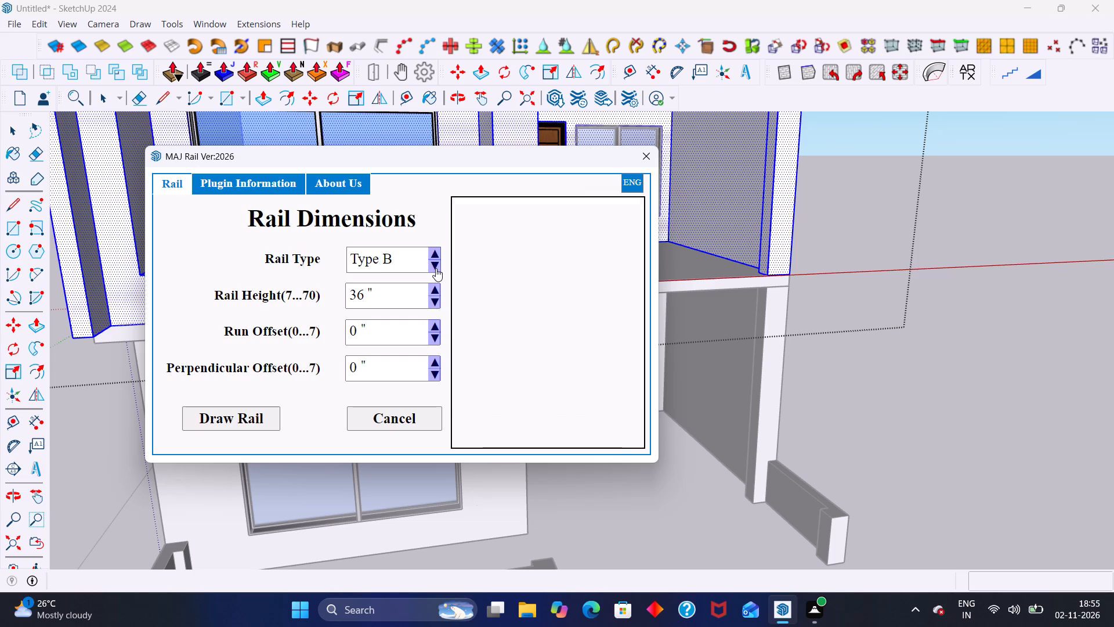
left_click(436, 268)
left_click(436, 268)
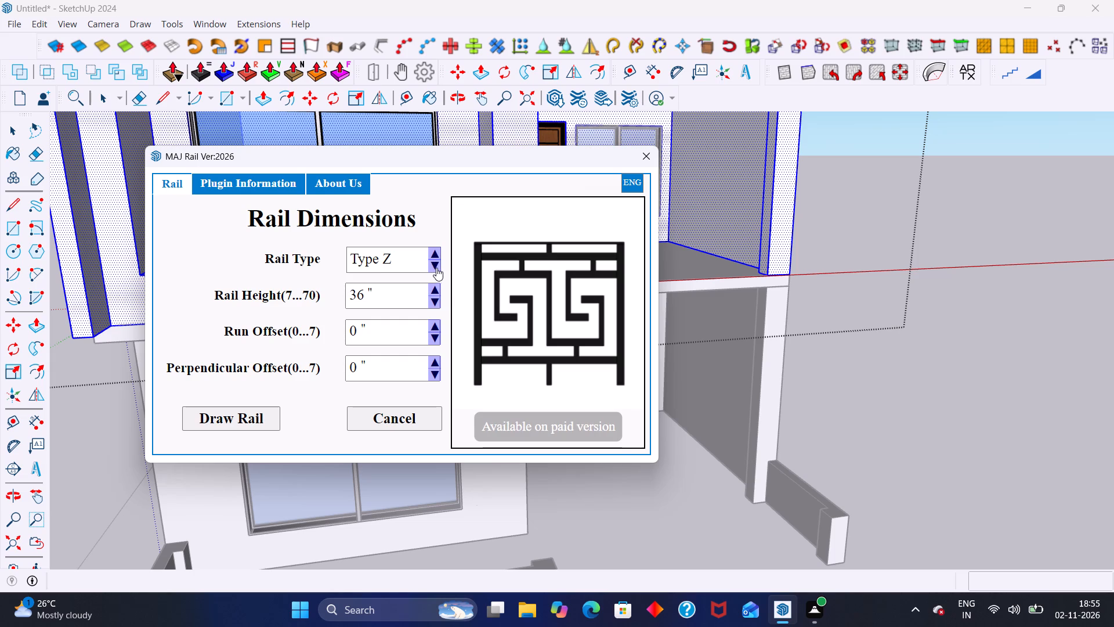
left_click(435, 256)
left_click(435, 255)
left_click(435, 251)
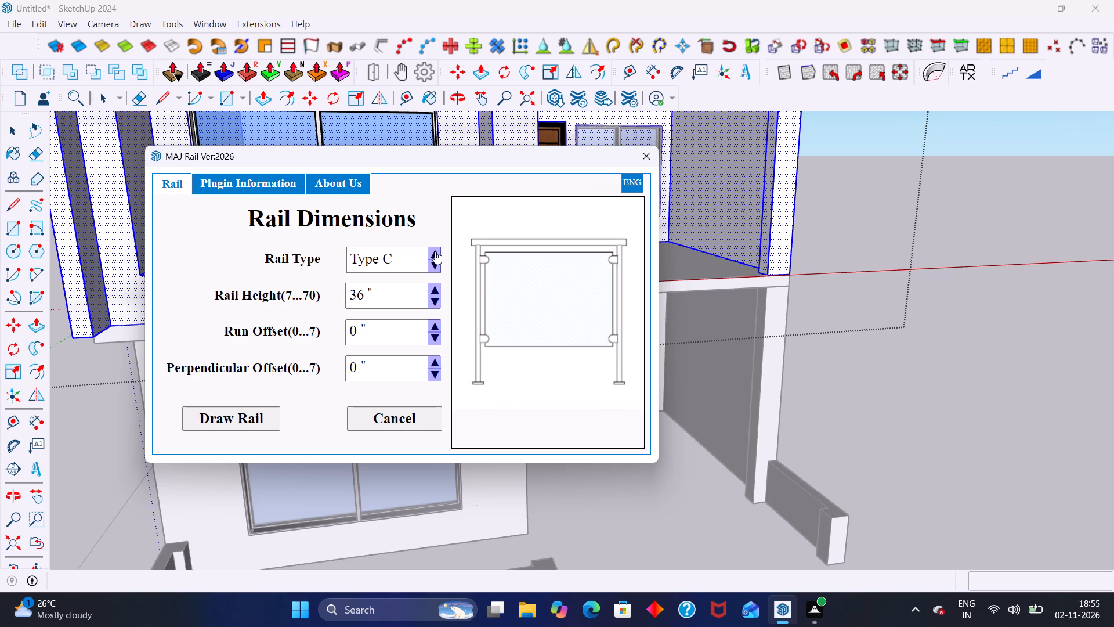
left_click(434, 256)
left_click(434, 256)
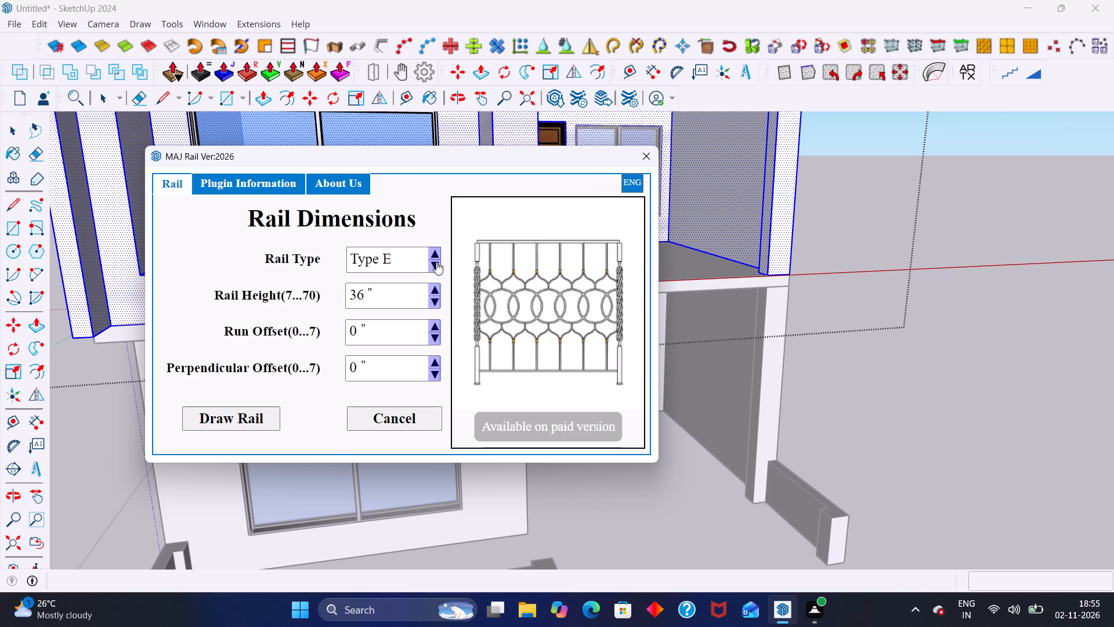
double_click(436, 262)
left_click(436, 262)
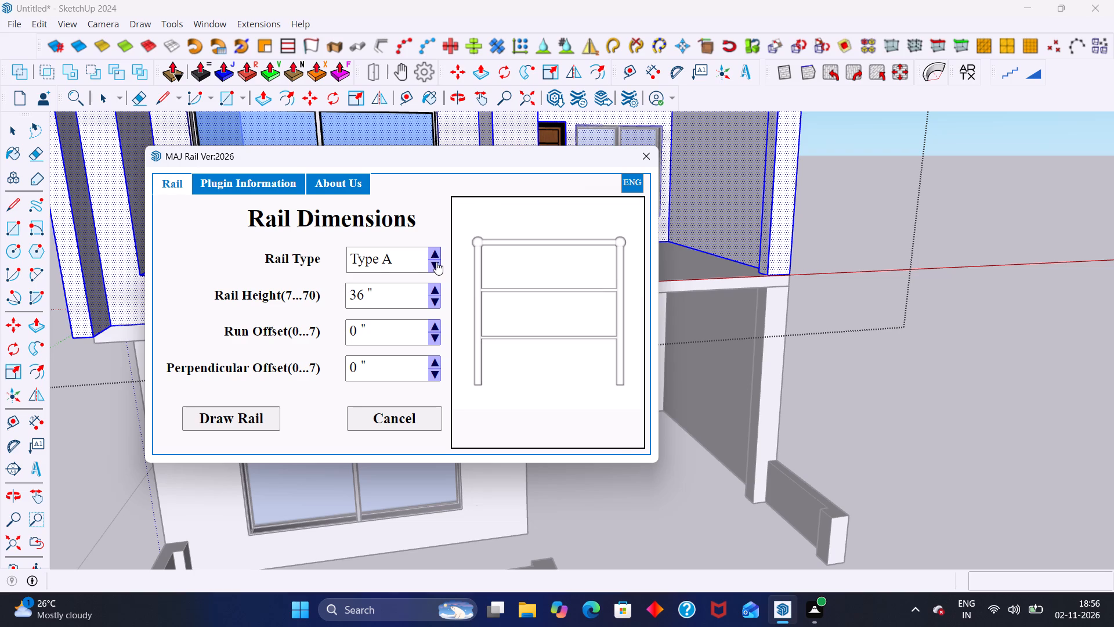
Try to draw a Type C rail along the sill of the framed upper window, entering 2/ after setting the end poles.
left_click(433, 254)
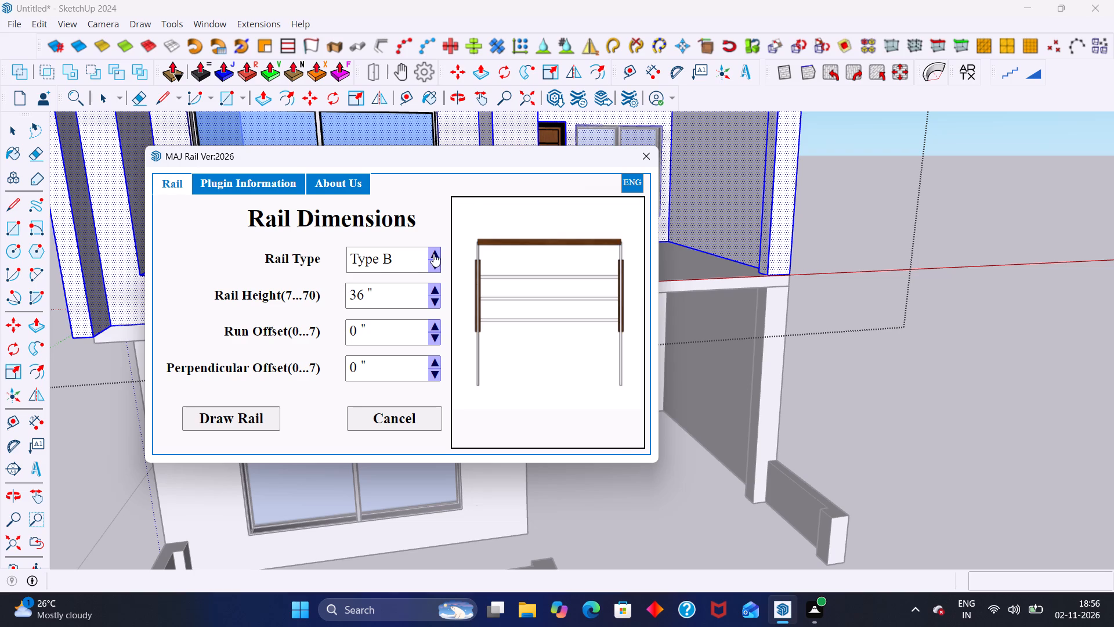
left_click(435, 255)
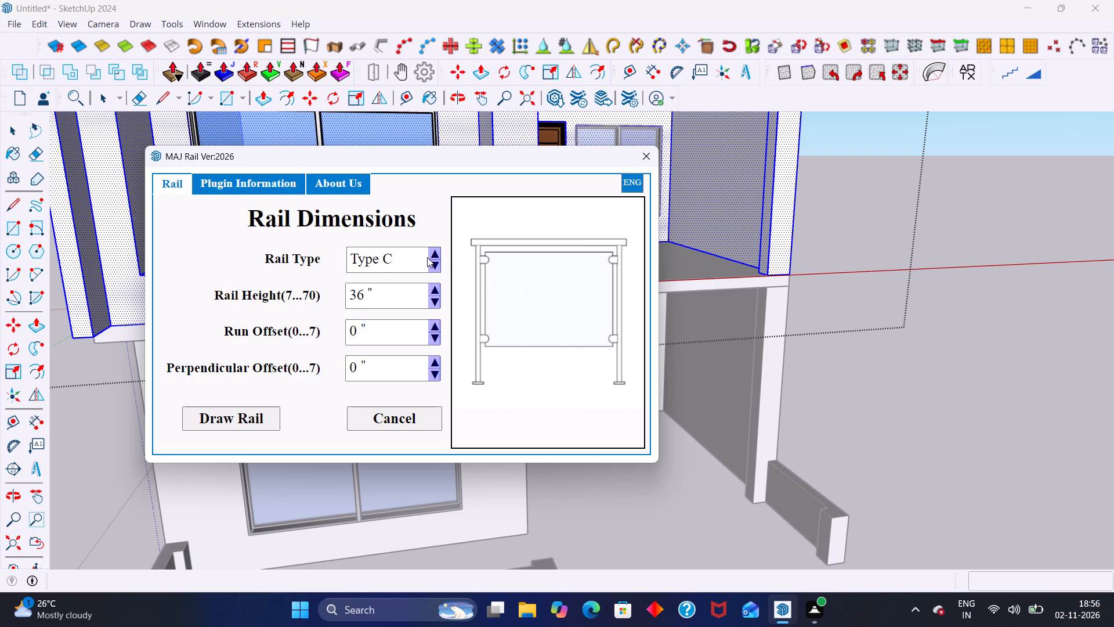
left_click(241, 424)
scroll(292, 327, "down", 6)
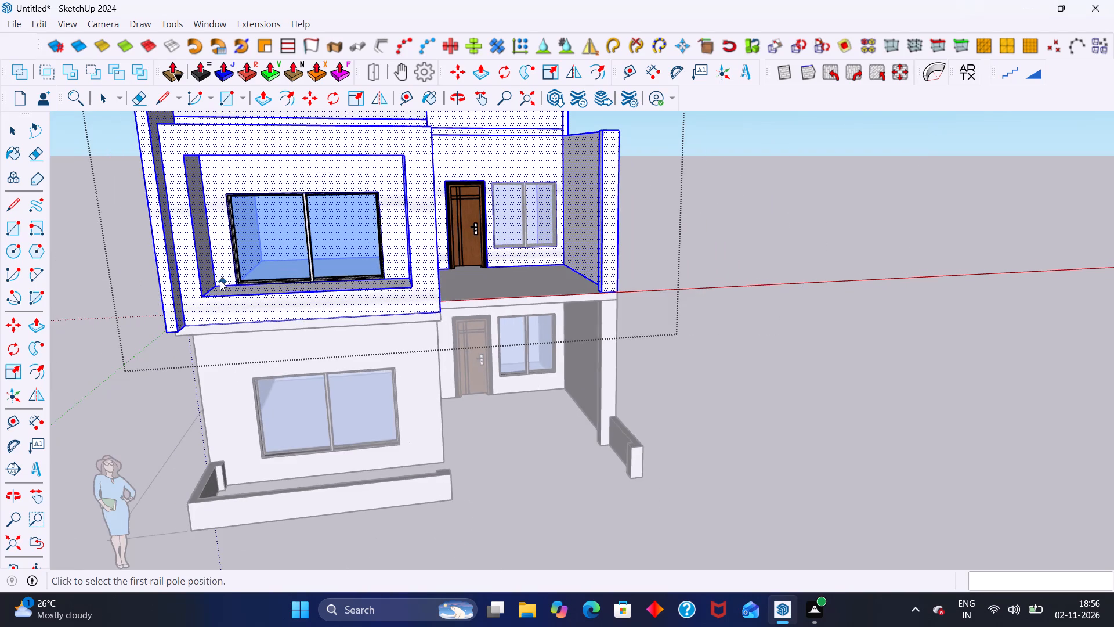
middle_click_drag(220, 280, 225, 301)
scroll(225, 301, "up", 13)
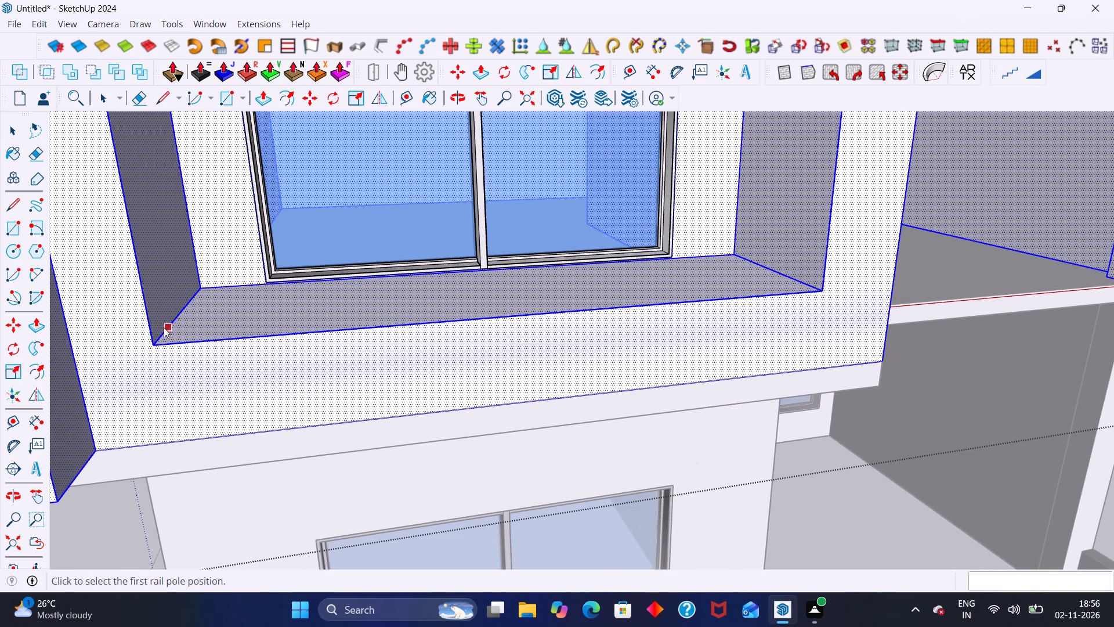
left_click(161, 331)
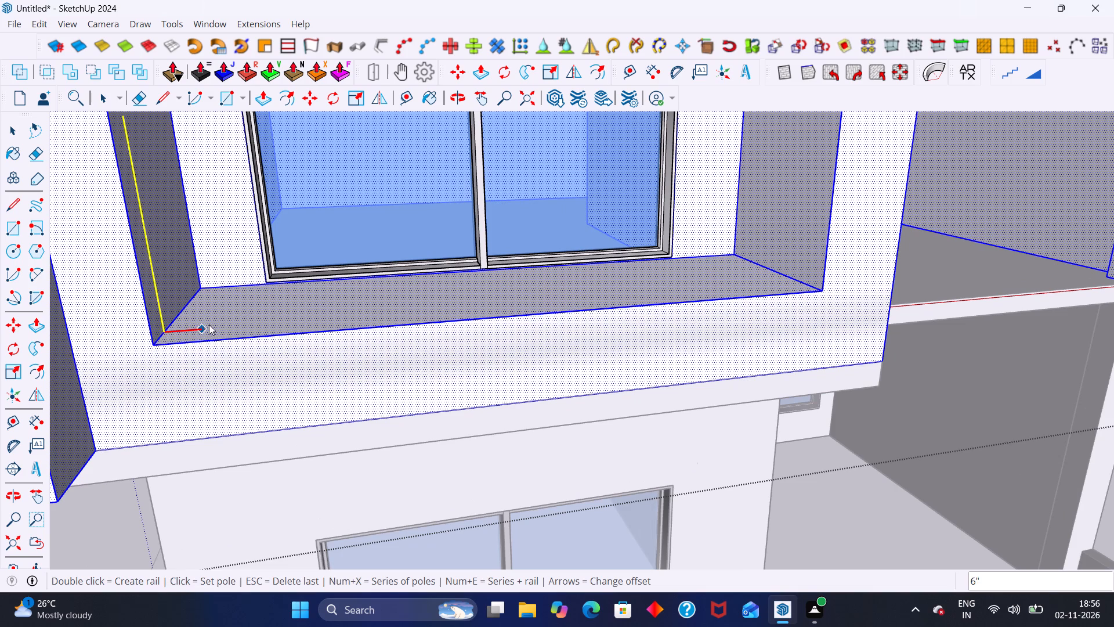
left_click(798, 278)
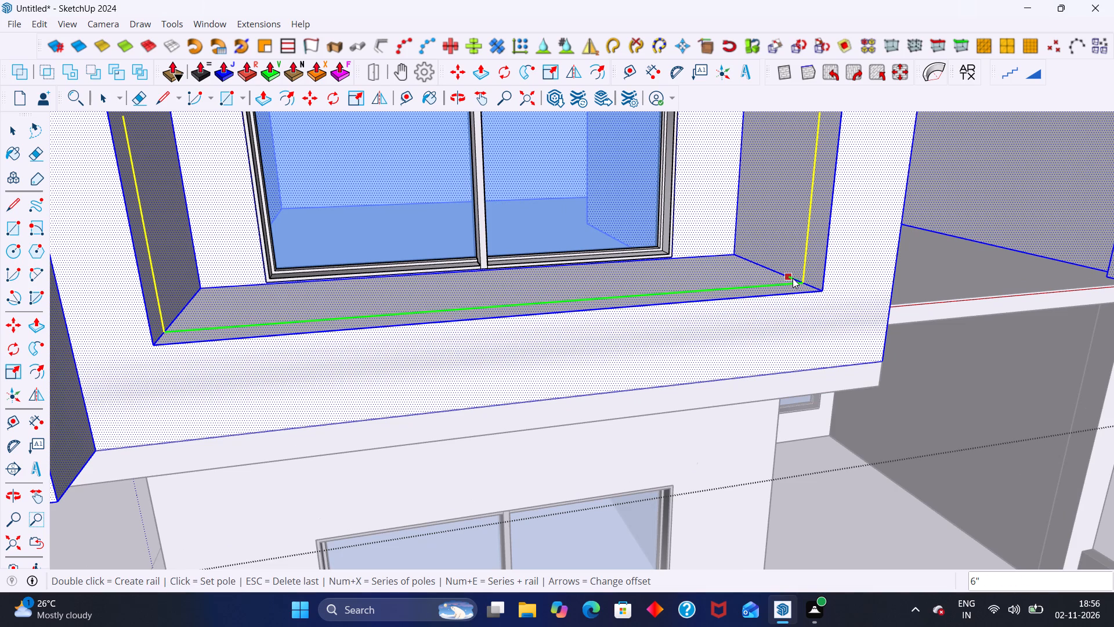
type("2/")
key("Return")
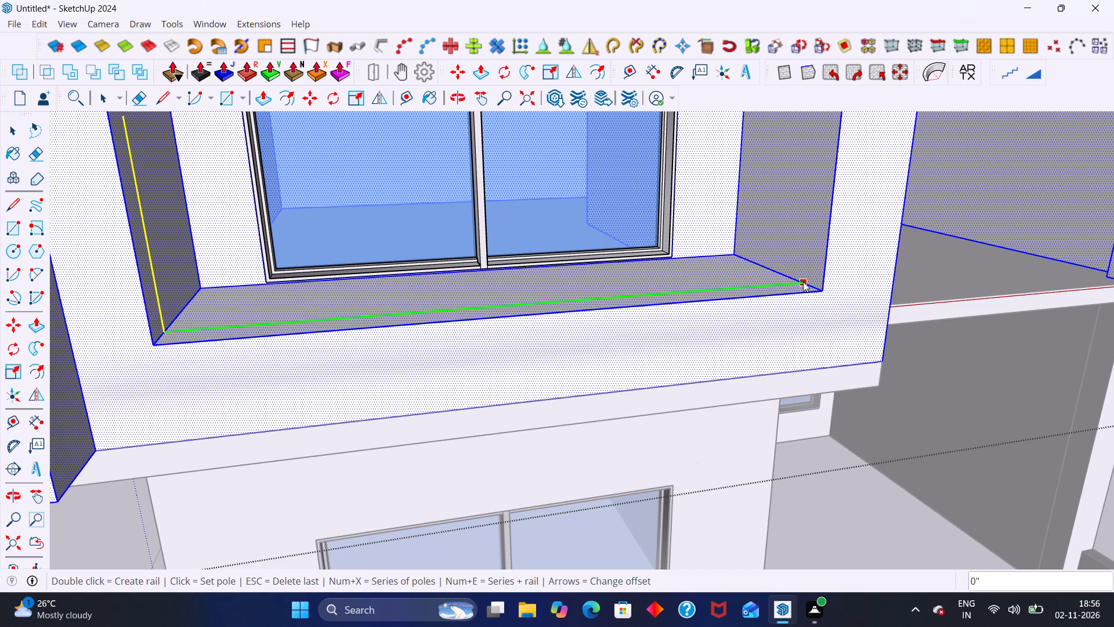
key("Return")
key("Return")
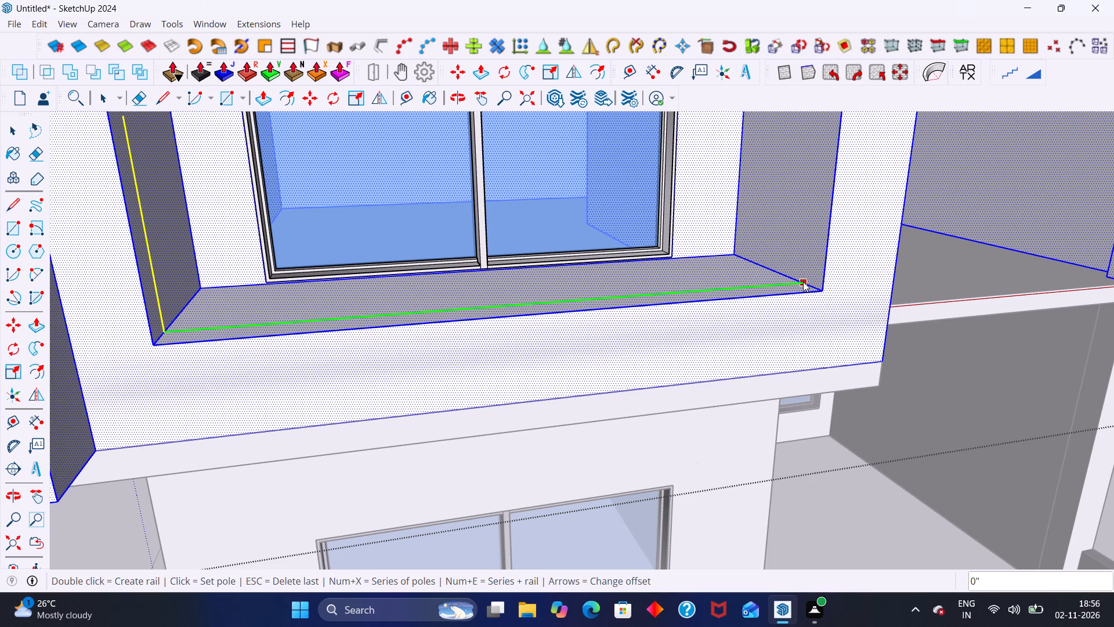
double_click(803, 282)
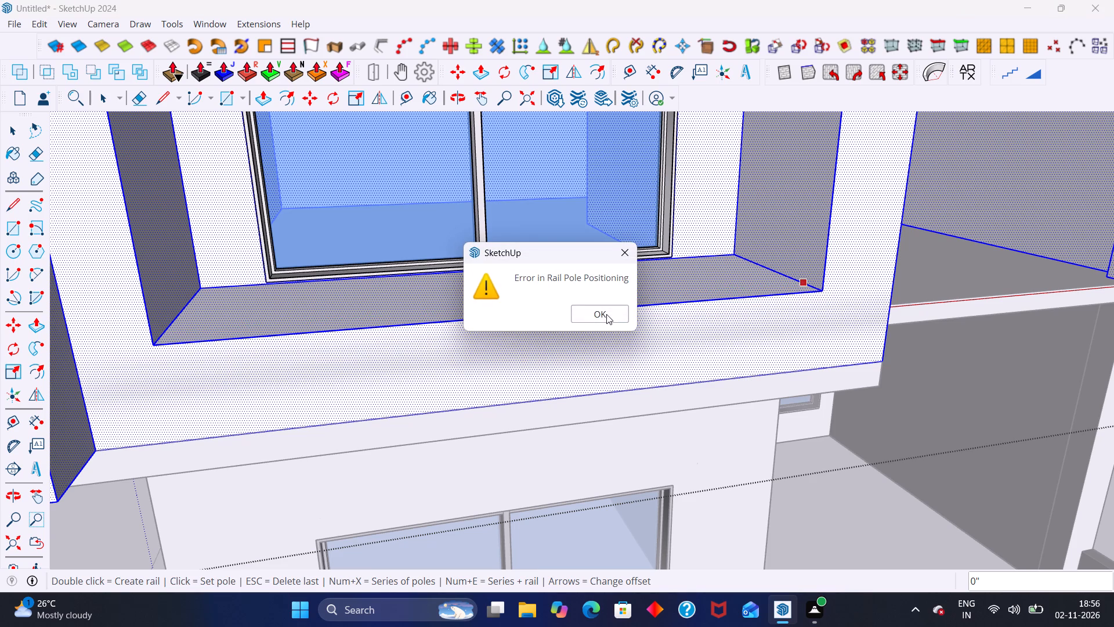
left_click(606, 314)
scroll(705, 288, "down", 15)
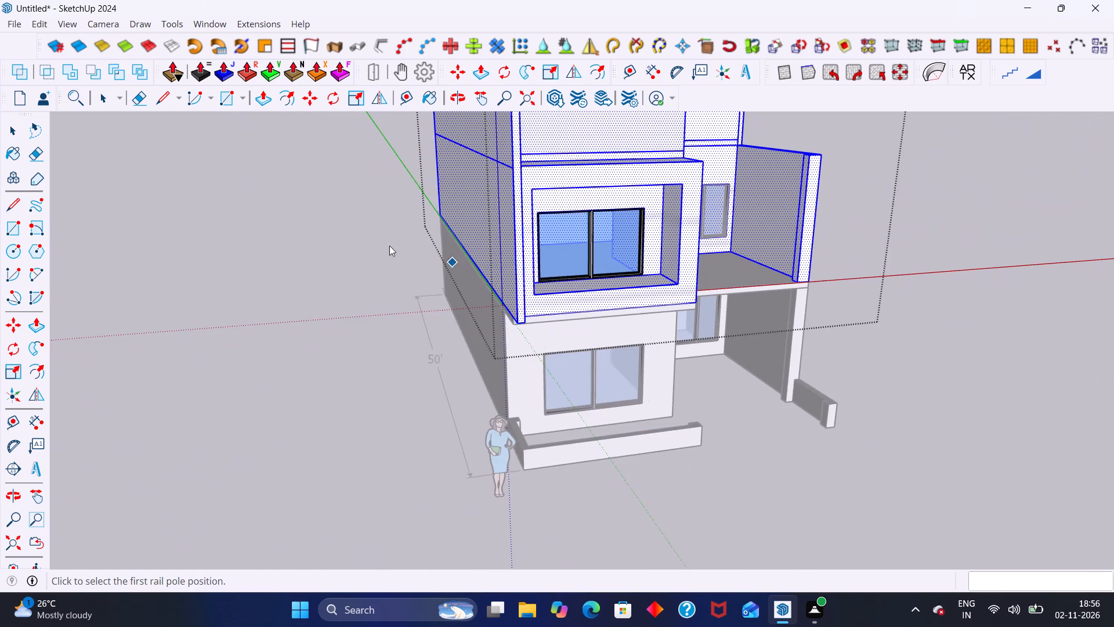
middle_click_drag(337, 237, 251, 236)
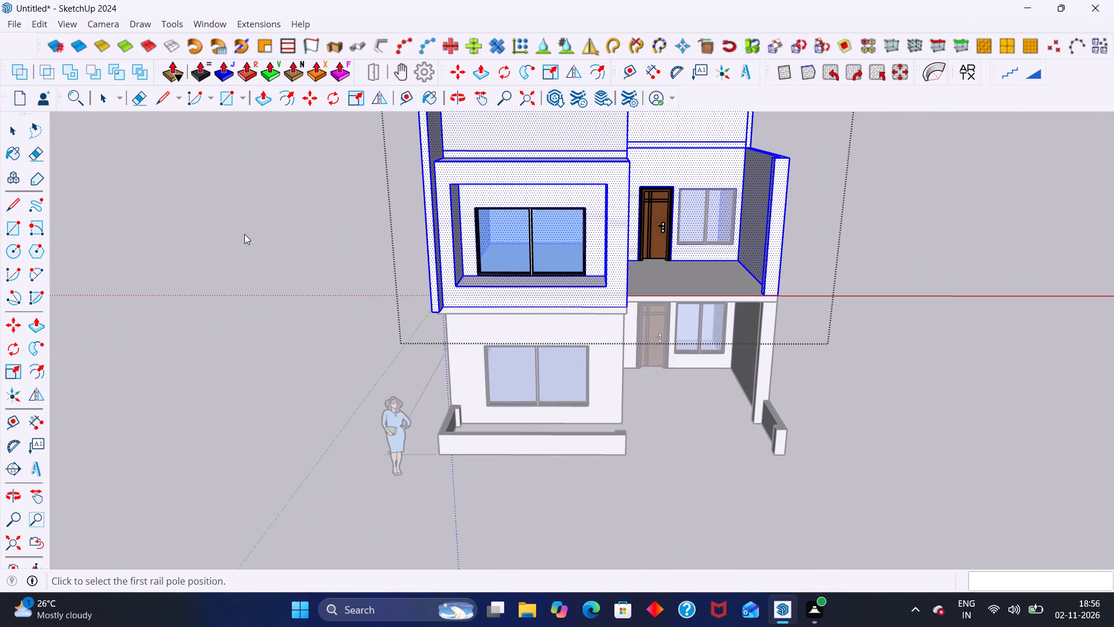
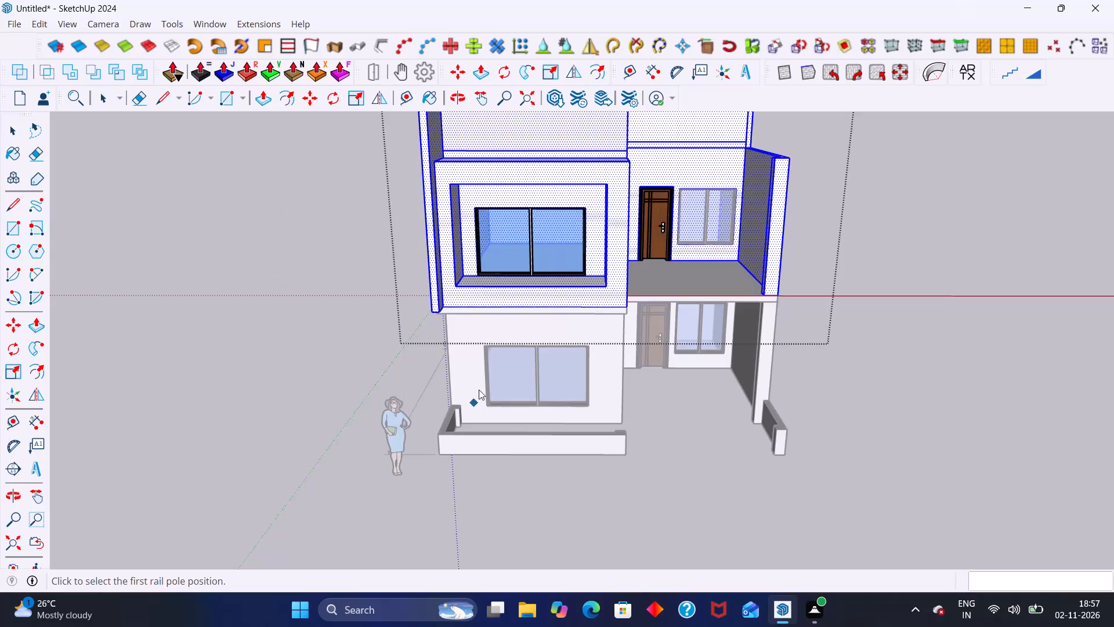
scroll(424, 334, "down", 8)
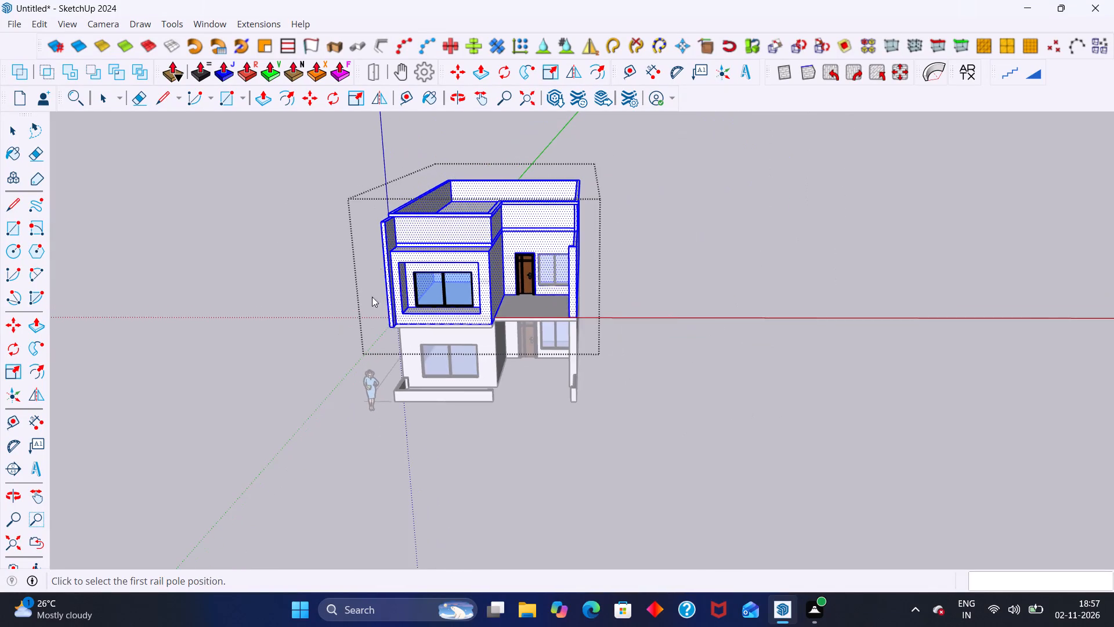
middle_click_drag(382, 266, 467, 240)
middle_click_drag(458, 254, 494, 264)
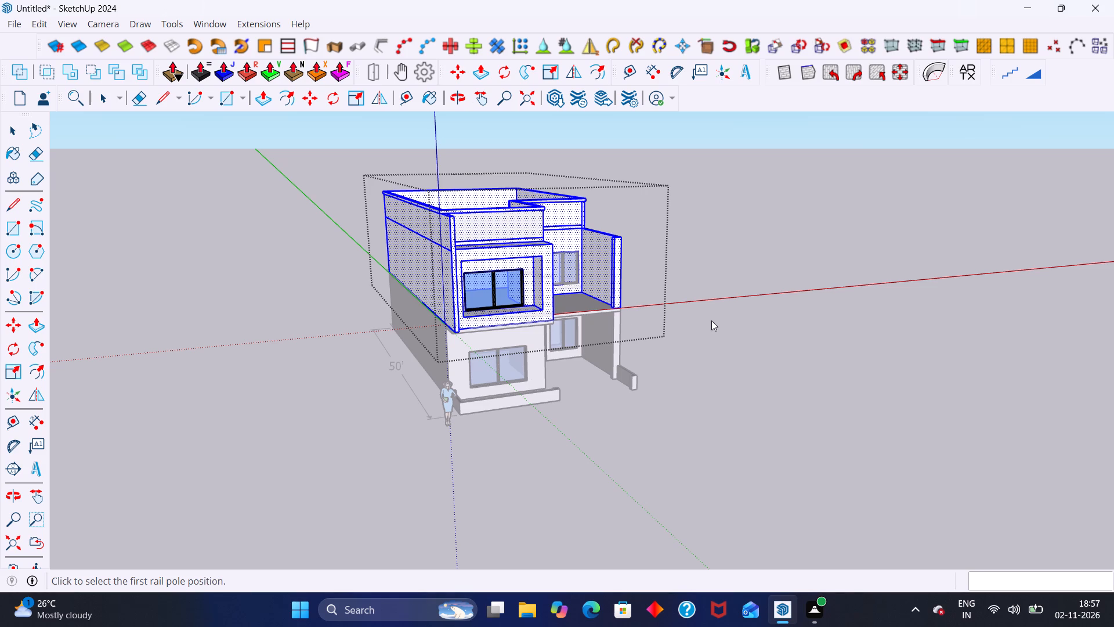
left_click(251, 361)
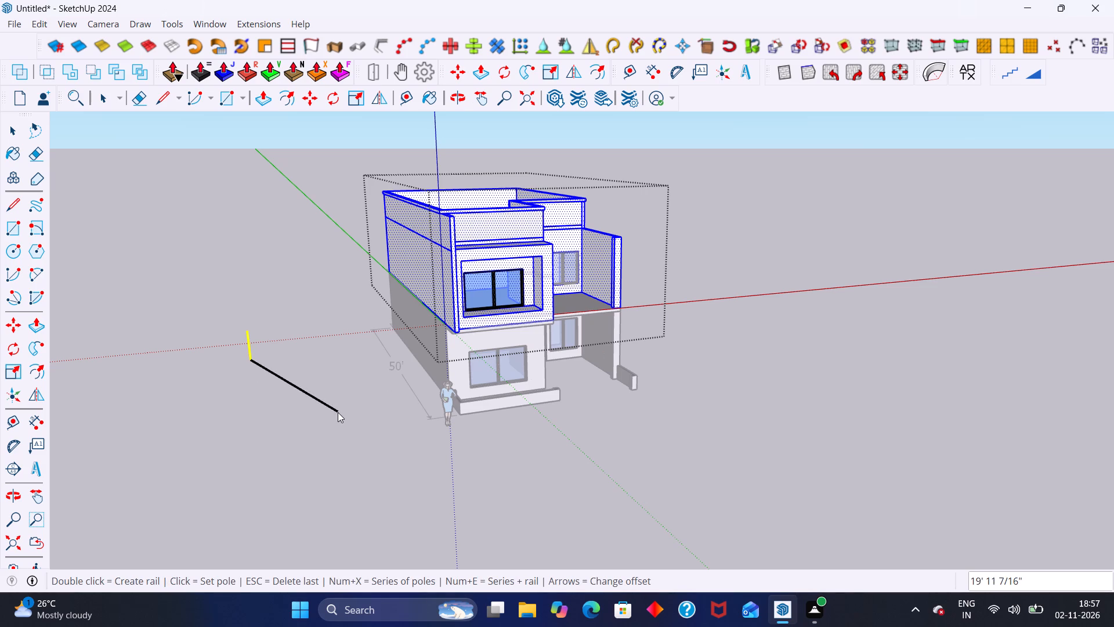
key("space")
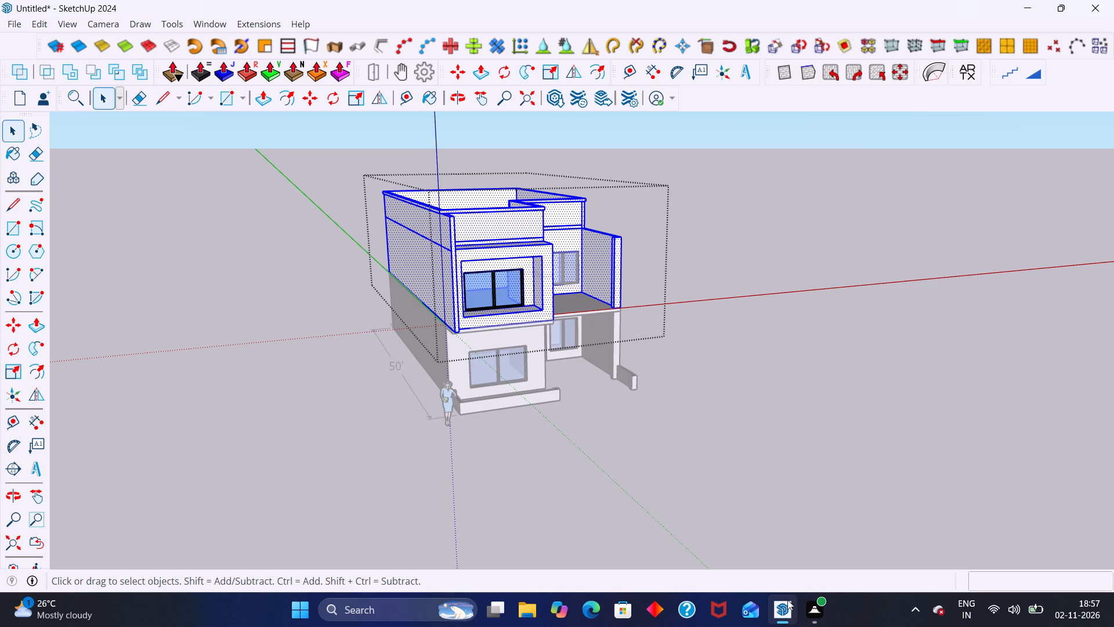
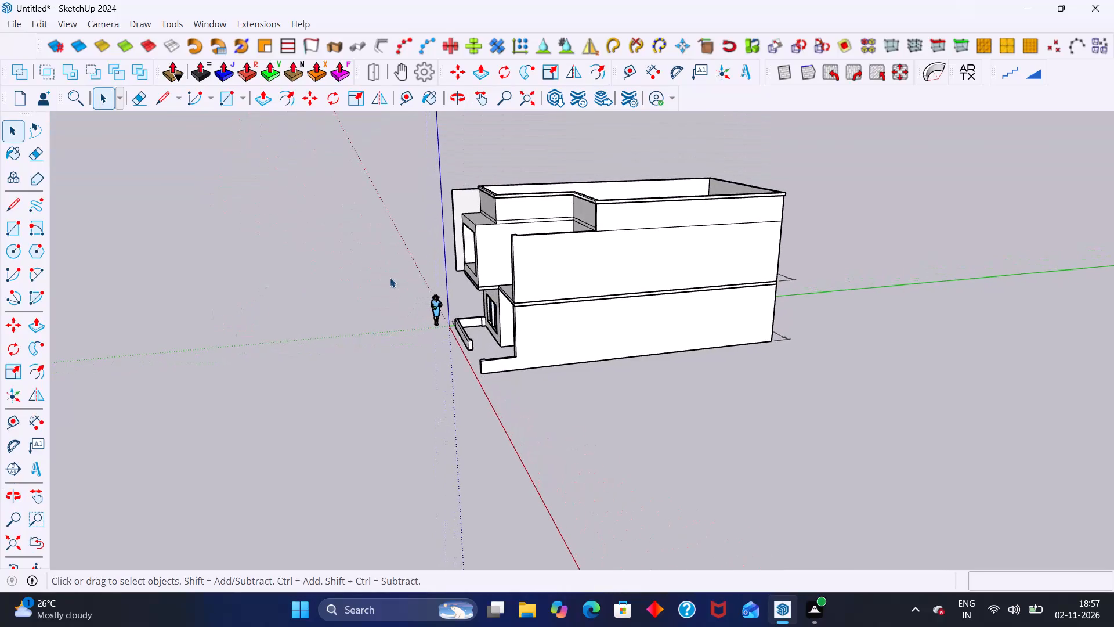
Delete the upper 25' dimension at the rear of the house, between the two storeys.
middle_click_drag(603, 291, 488, 335)
middle_click_drag(740, 355, 581, 383)
scroll(581, 383, "up", 1)
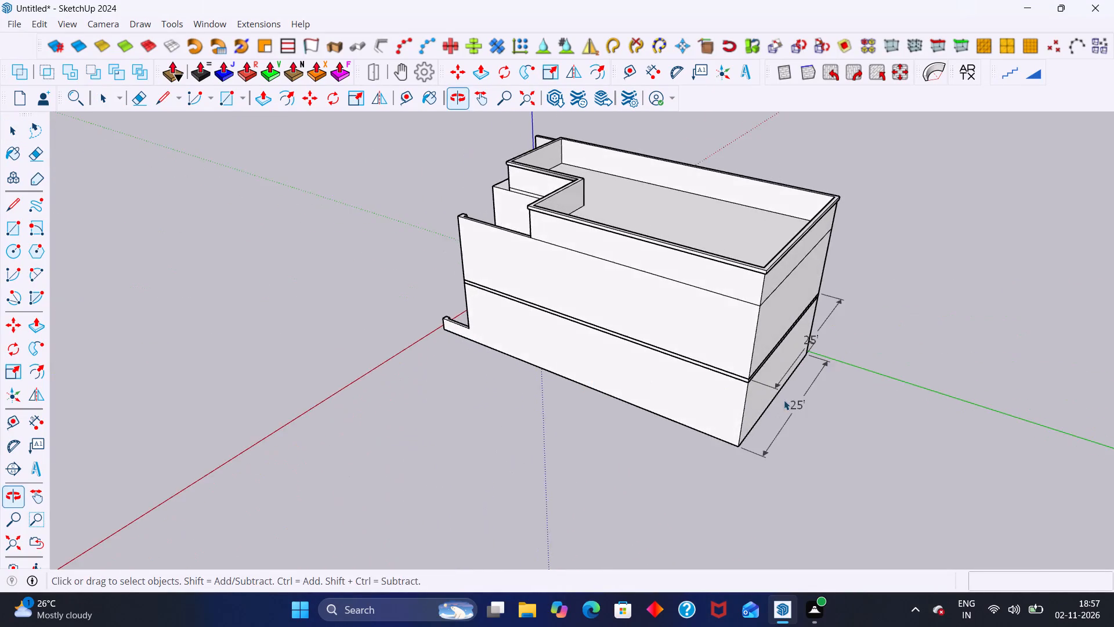
middle_click(784, 400)
scroll(784, 400, "up", 5)
left_click(816, 324)
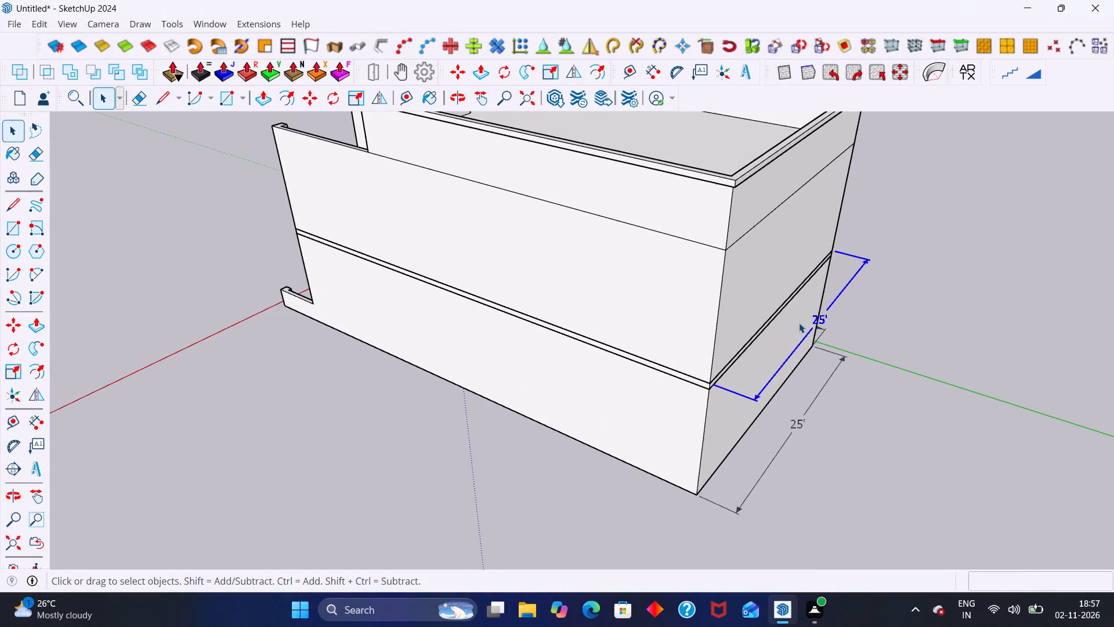
key("Delete")
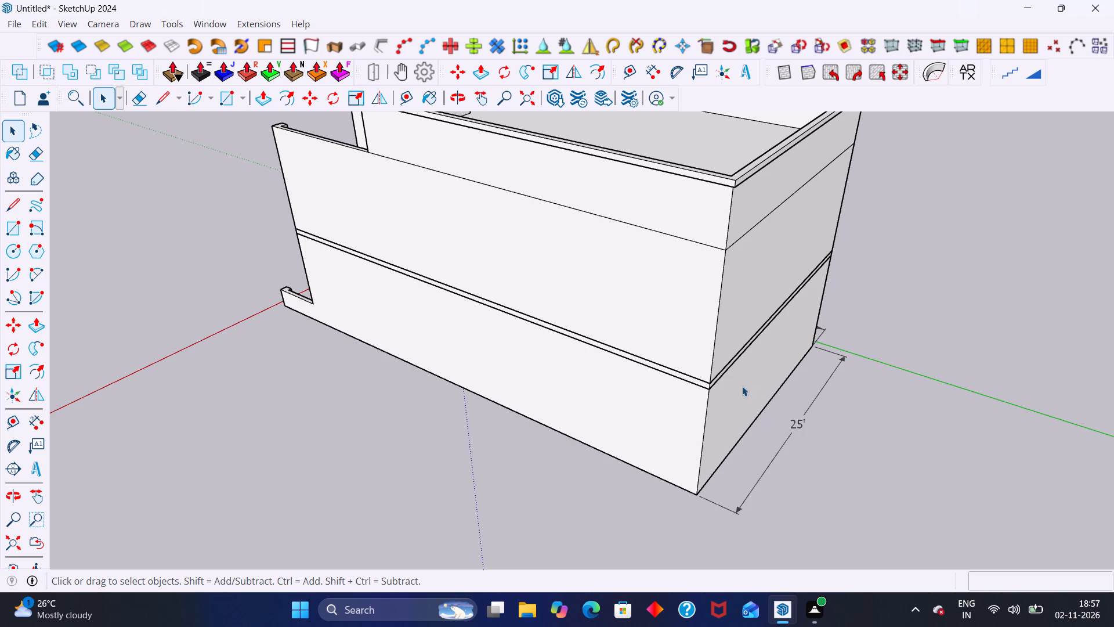
Examine the whole two-storey house from the front, the long side wall and above the roof.
middle_click_drag(306, 351, 757, 289)
middle_click_drag(540, 319, 710, 316)
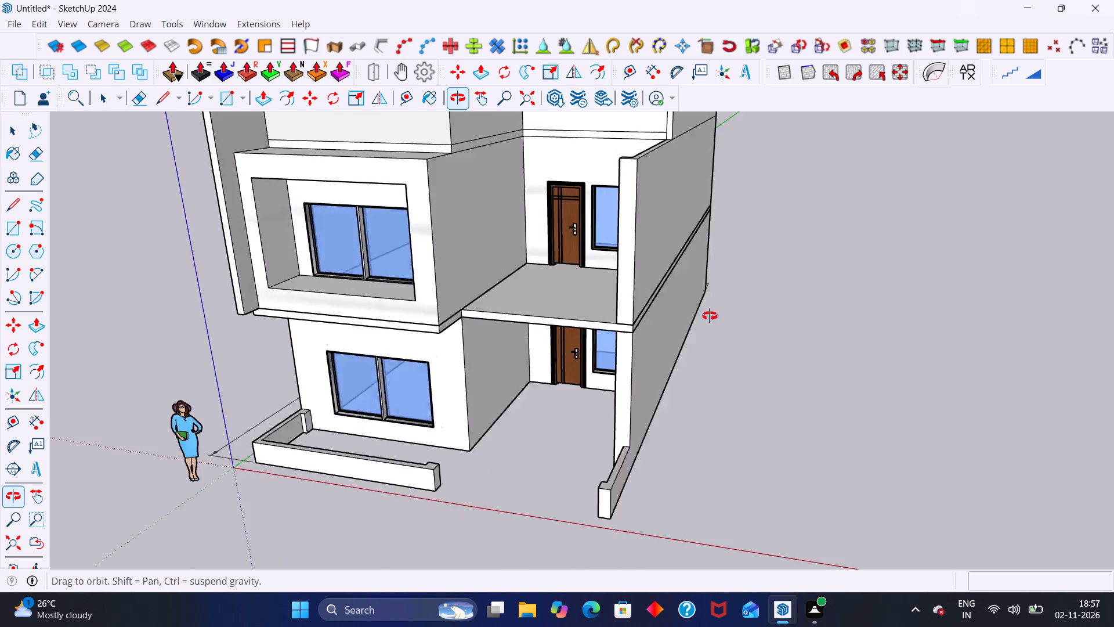
middle_click_drag(710, 316, 812, 303)
middle_click_drag(281, 270, 444, 255)
scroll(442, 255, "down", 12)
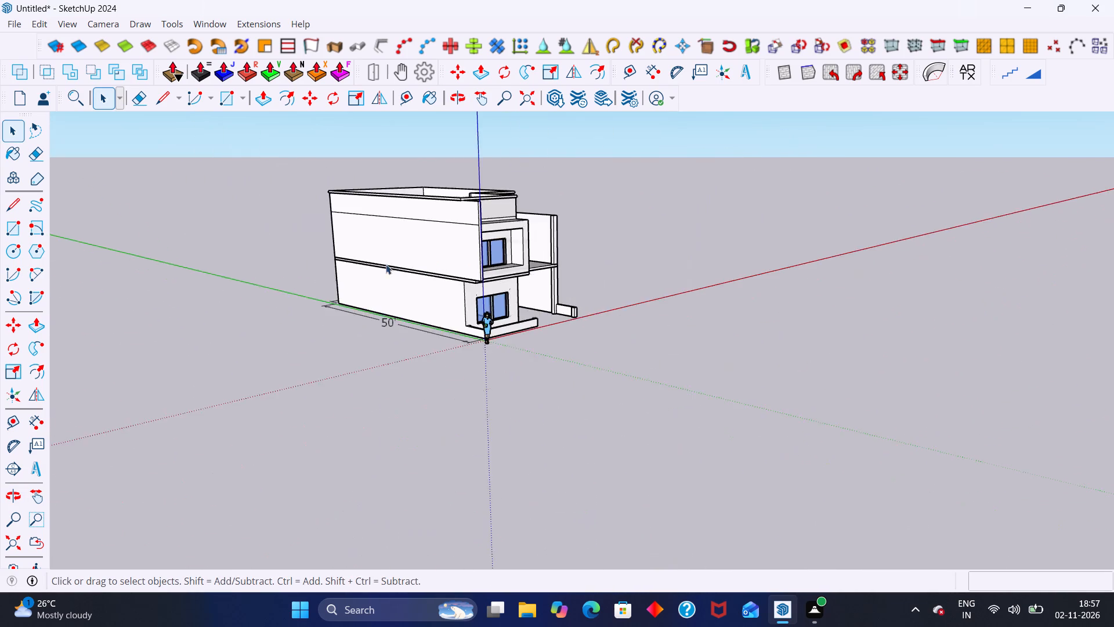
middle_click_drag(335, 246, 245, 248)
middle_click_drag(263, 236, 118, 293)
middle_click_drag(234, 270, 201, 527)
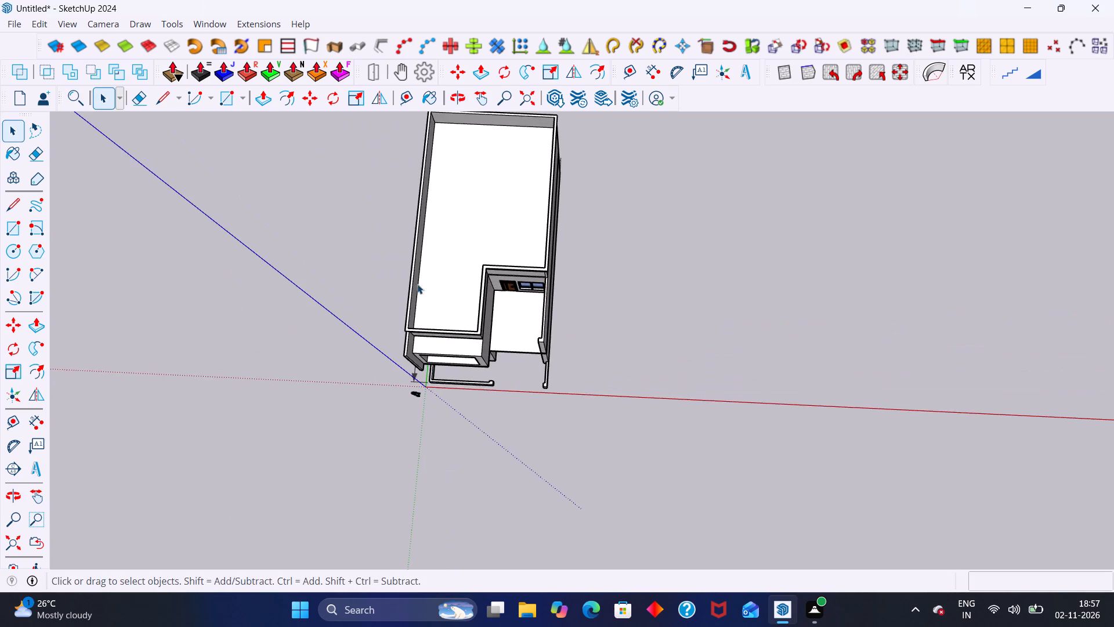
middle_click_drag(435, 250, 390, 423)
middle_click_drag(241, 301, 295, 103)
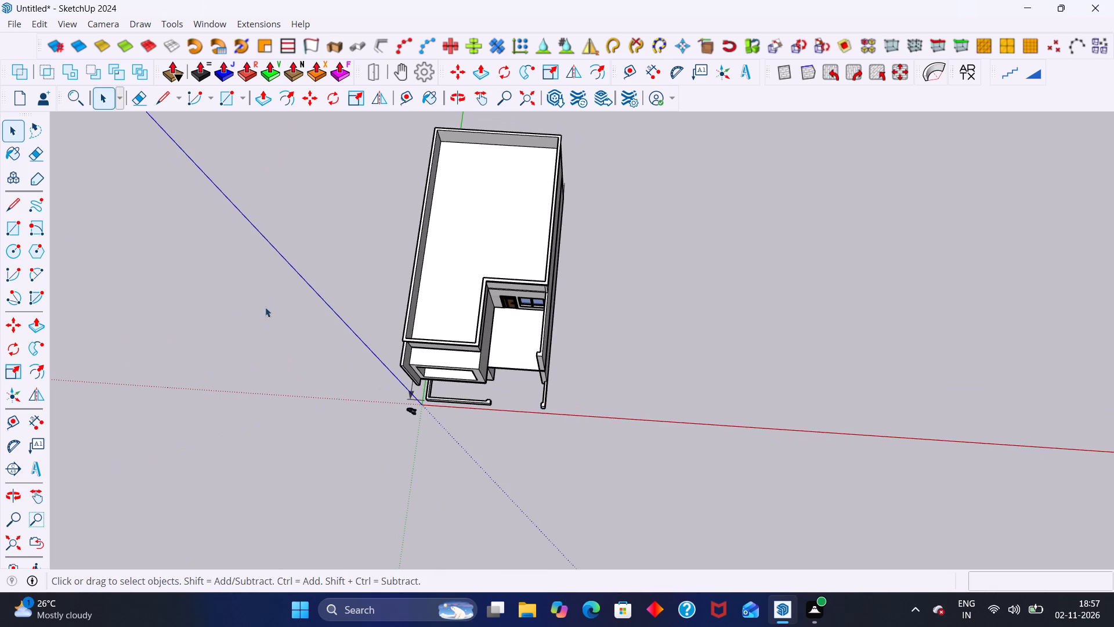
middle_click_drag(220, 290, 330, 215)
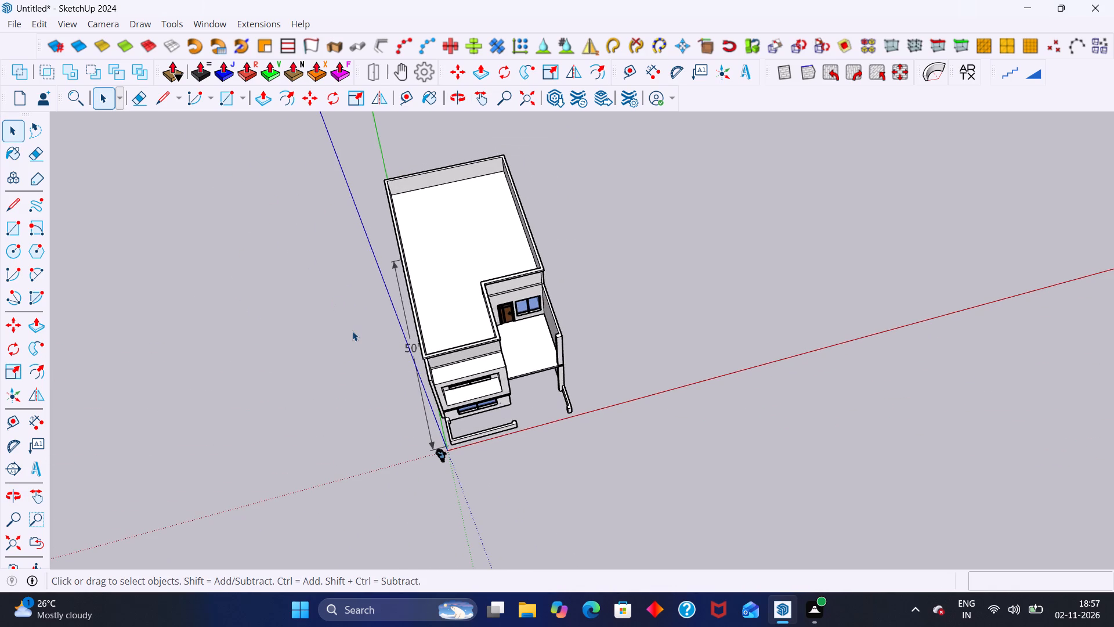
scroll(417, 393, "down", 1)
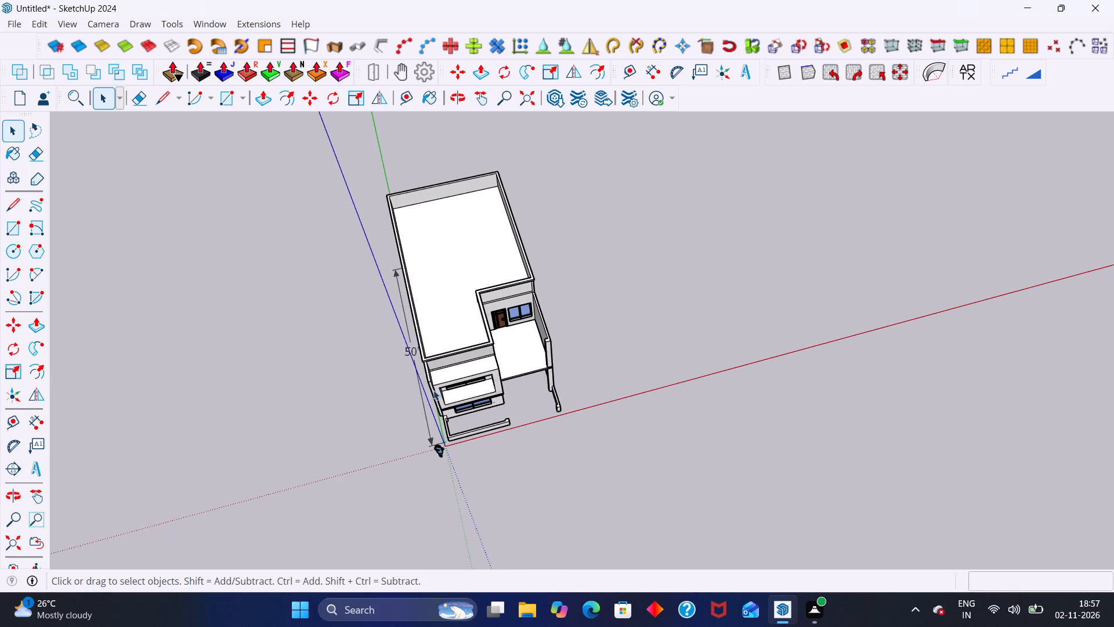
scroll(433, 390, "down", 2)
middle_click_drag(392, 309, 236, 238)
middle_click_drag(248, 307, 345, 278)
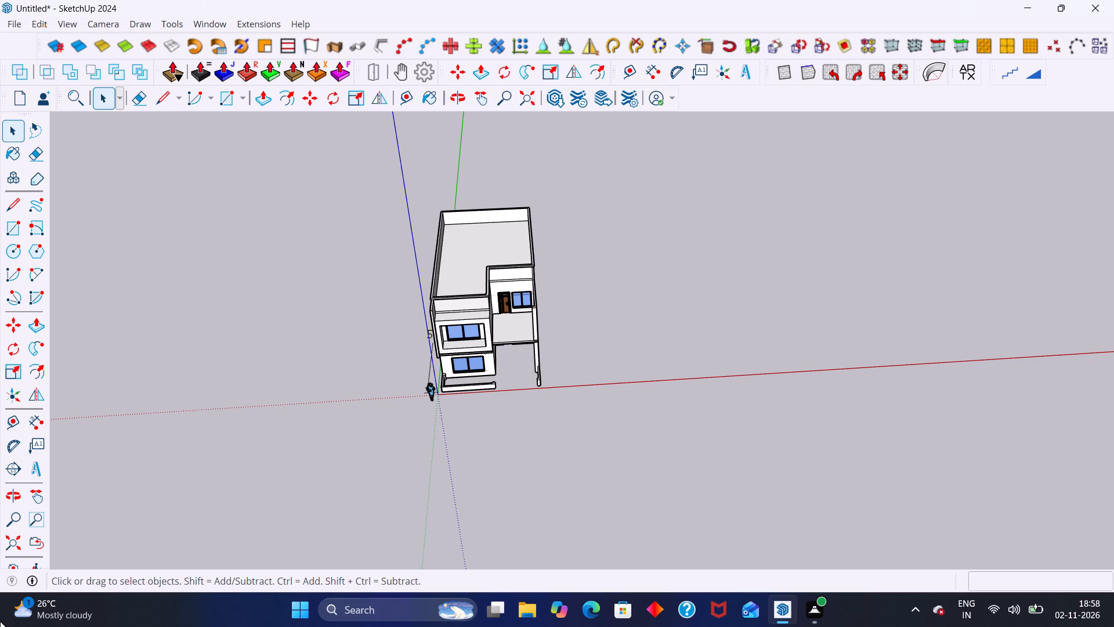
scroll(0, 604, "up", 5)
scroll(430, 403, "up", 6)
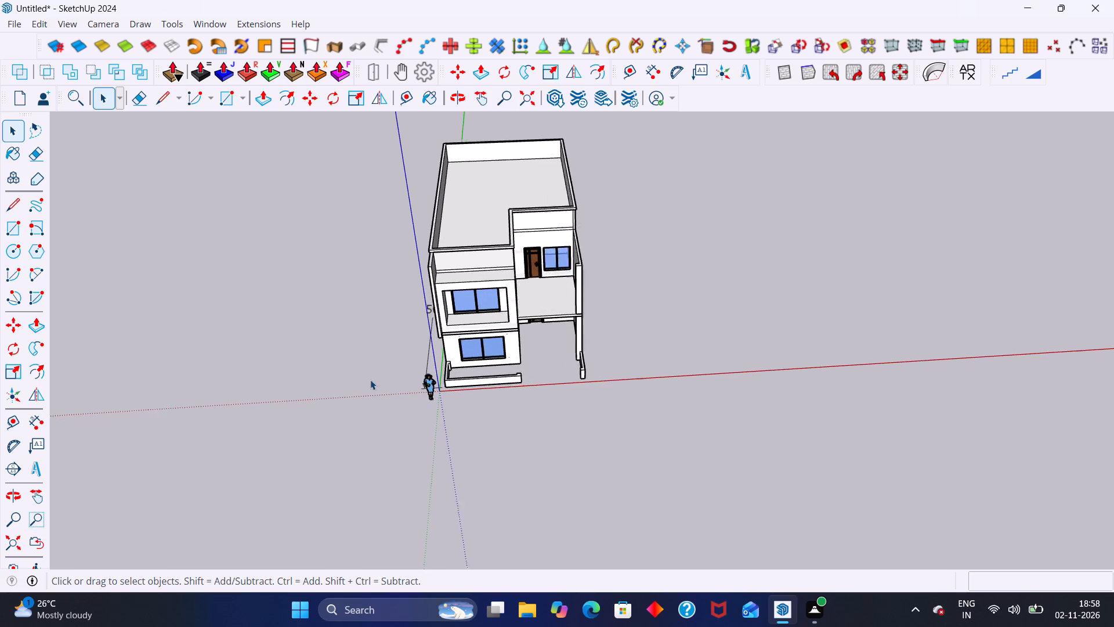
scroll(370, 380, "up", 1)
middle_click_drag(349, 370, 407, 414)
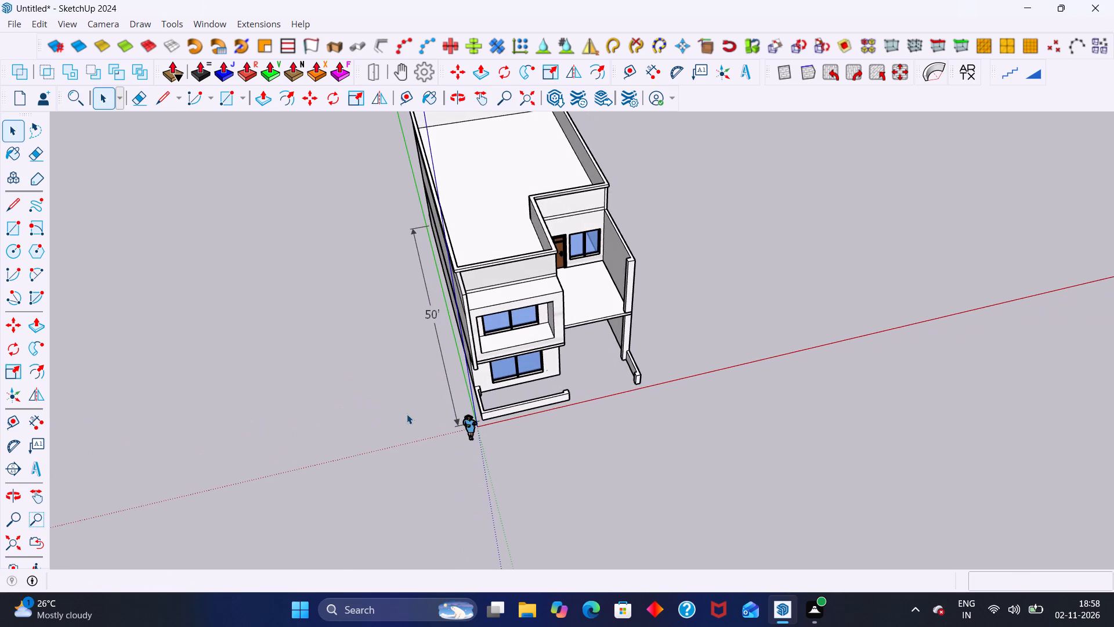
scroll(408, 416, "down", 3)
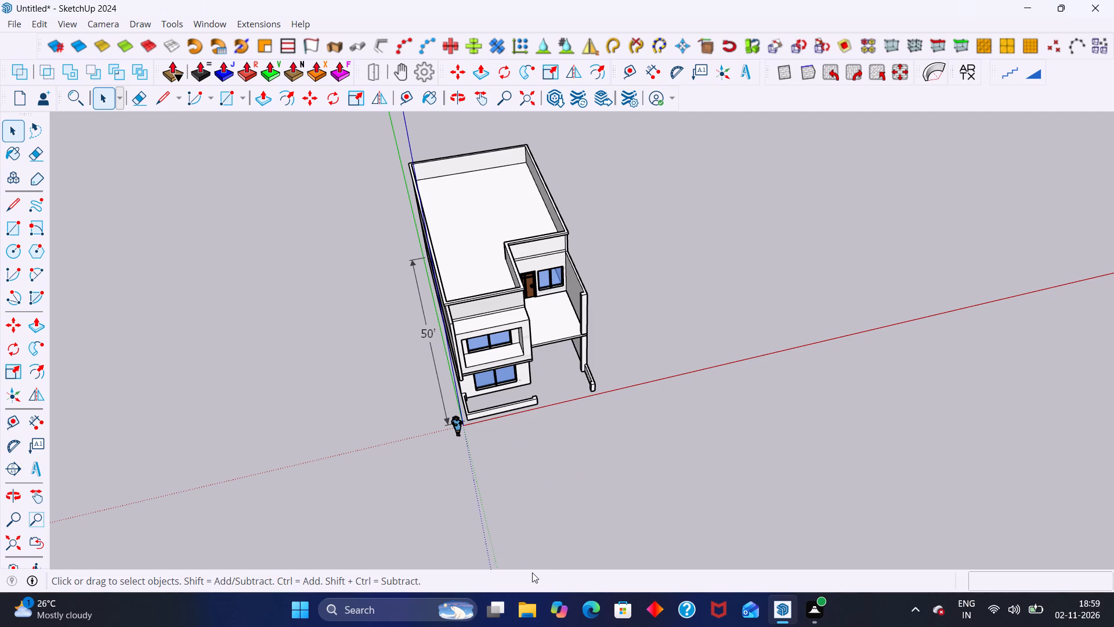
scroll(224, 400, "down", 8)
middle_click_drag(175, 390, 174, 380)
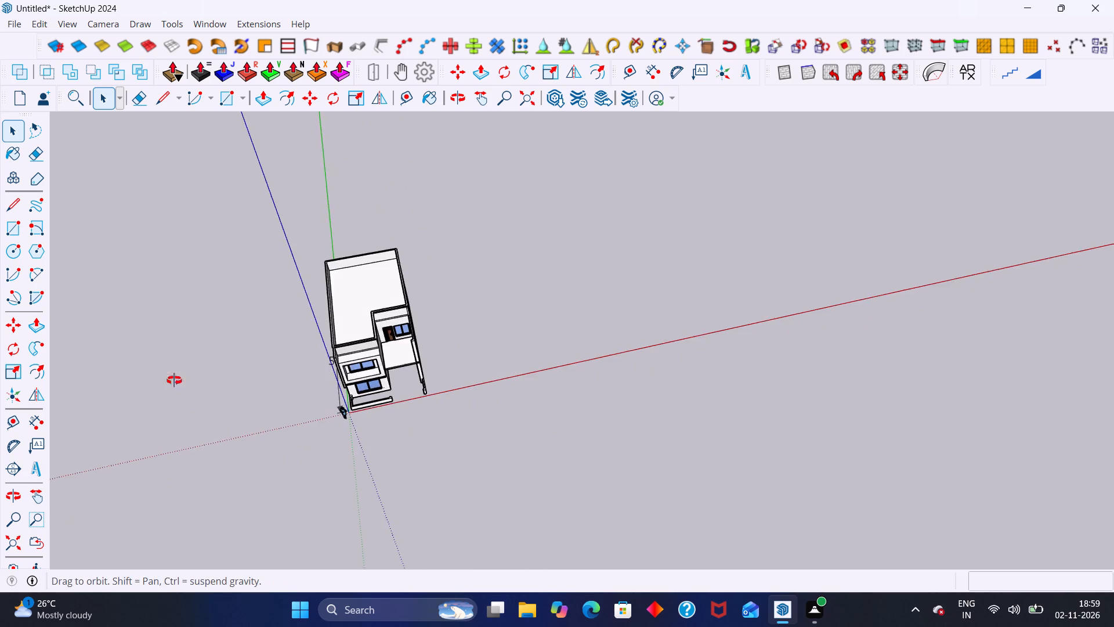
middle_click_drag(174, 380, 159, 289)
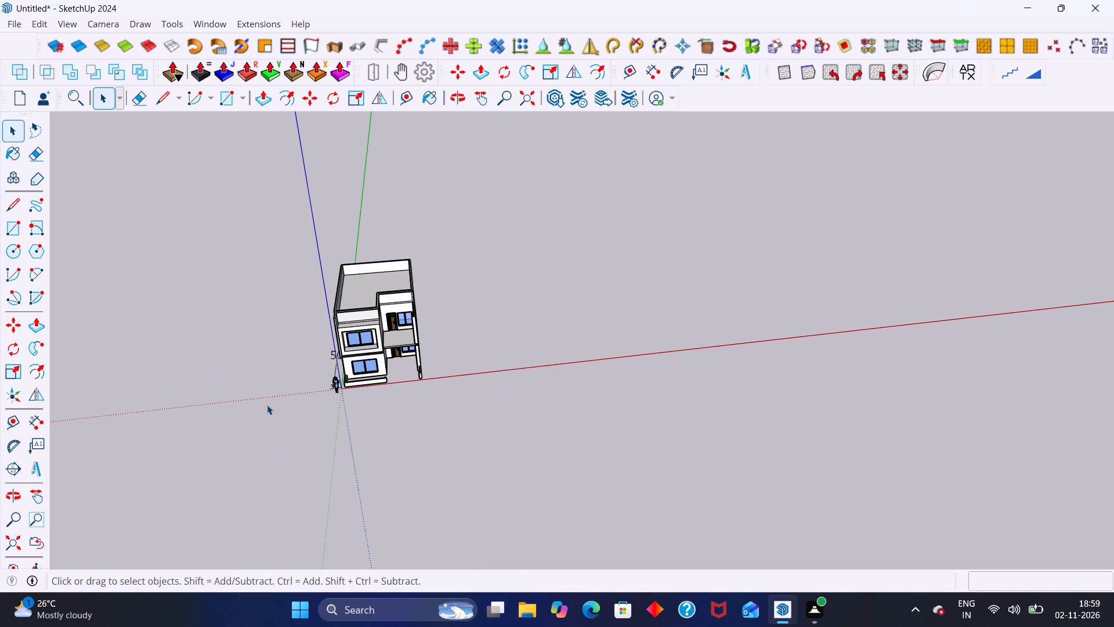
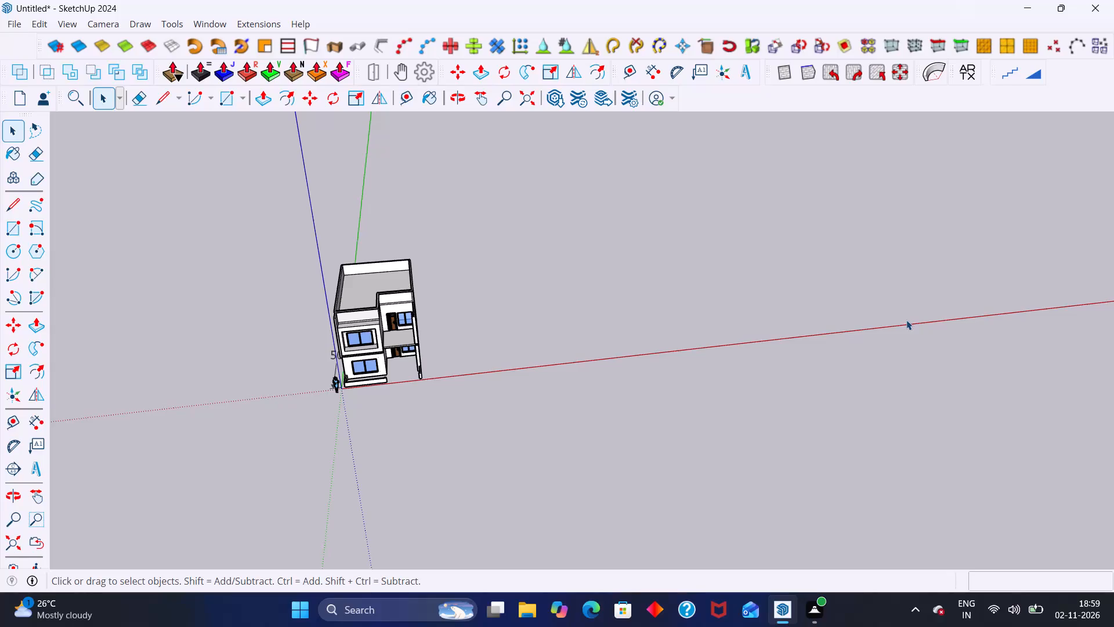
Examine the upper storey's balcony recess, with its door, window and floor, and the framed window beside it.
scroll(352, 345, "up", 2)
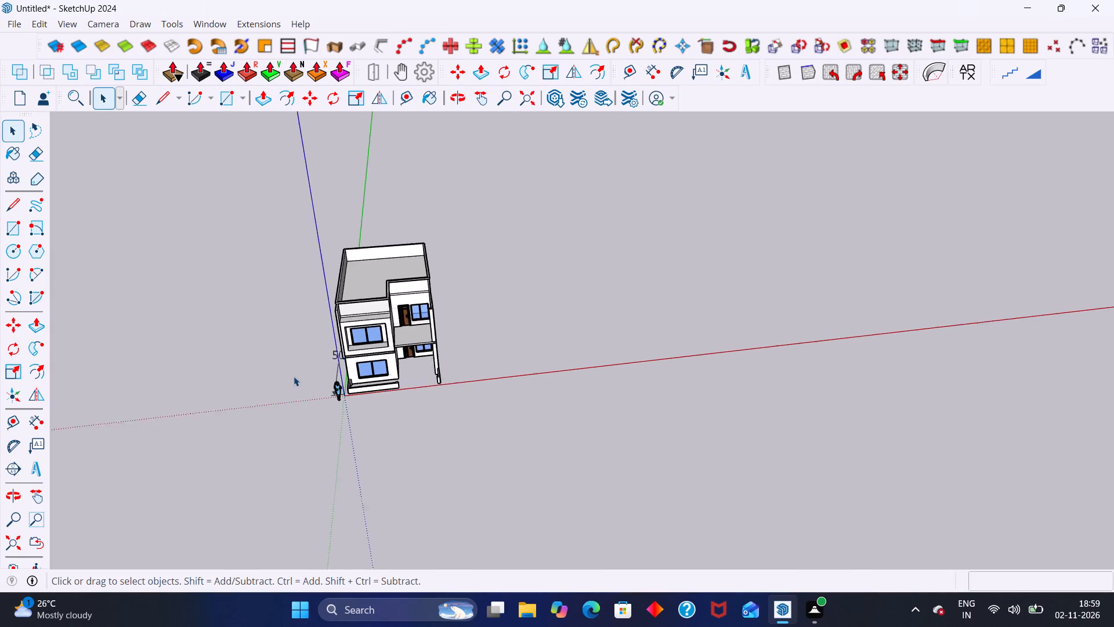
scroll(294, 376, "up", 4)
middle_click_drag(375, 345, 403, 266)
scroll(398, 272, "up", 9)
middle_click(403, 304)
middle_click_drag(422, 298, 249, 297)
scroll(422, 298, "up", 1)
scroll(250, 290, "up", 3)
middle_click_drag(210, 243, 223, 301)
scroll(177, 246, "up", 1)
double_click(220, 245)
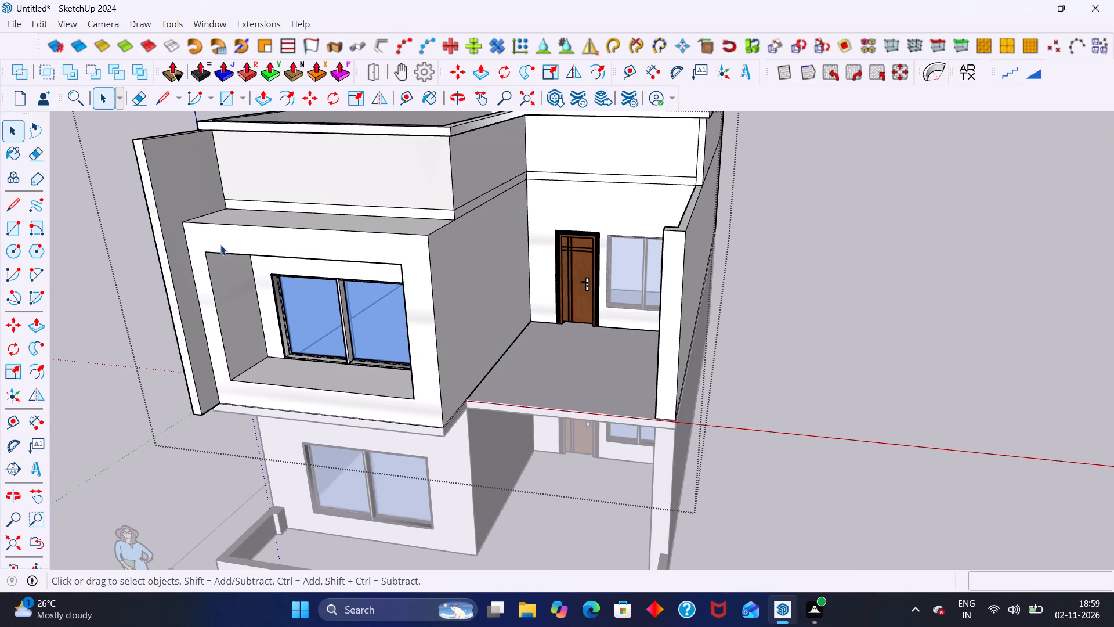
double_click(220, 245)
left_click(609, 215)
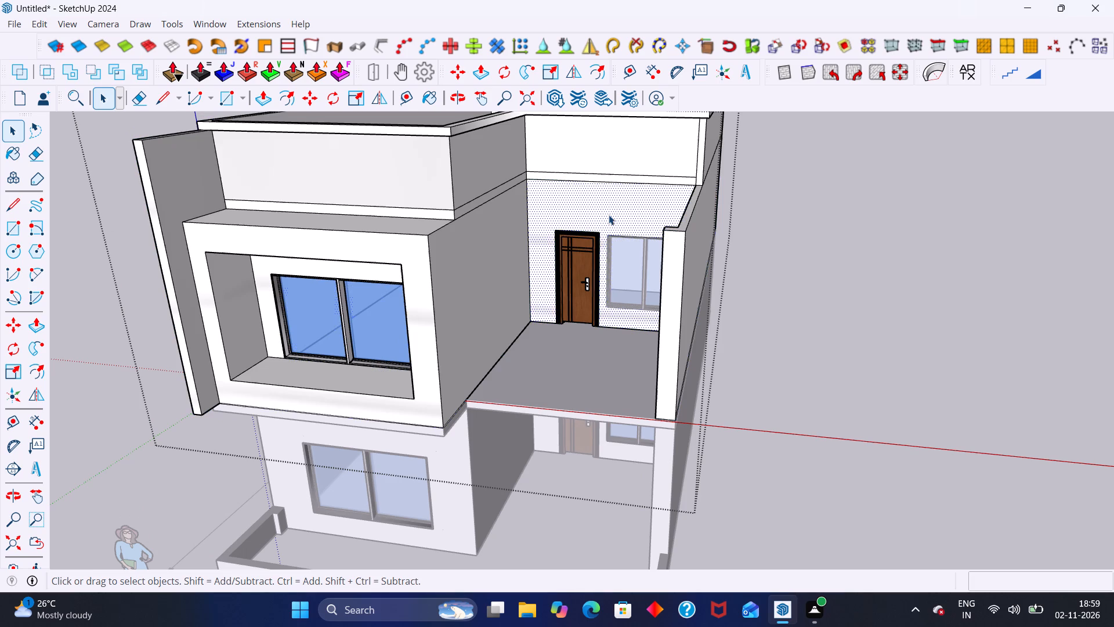
left_click(579, 342)
middle_click_drag(556, 366, 594, 295)
middle_click_drag(593, 293, 591, 293)
scroll(593, 293, "up", 1)
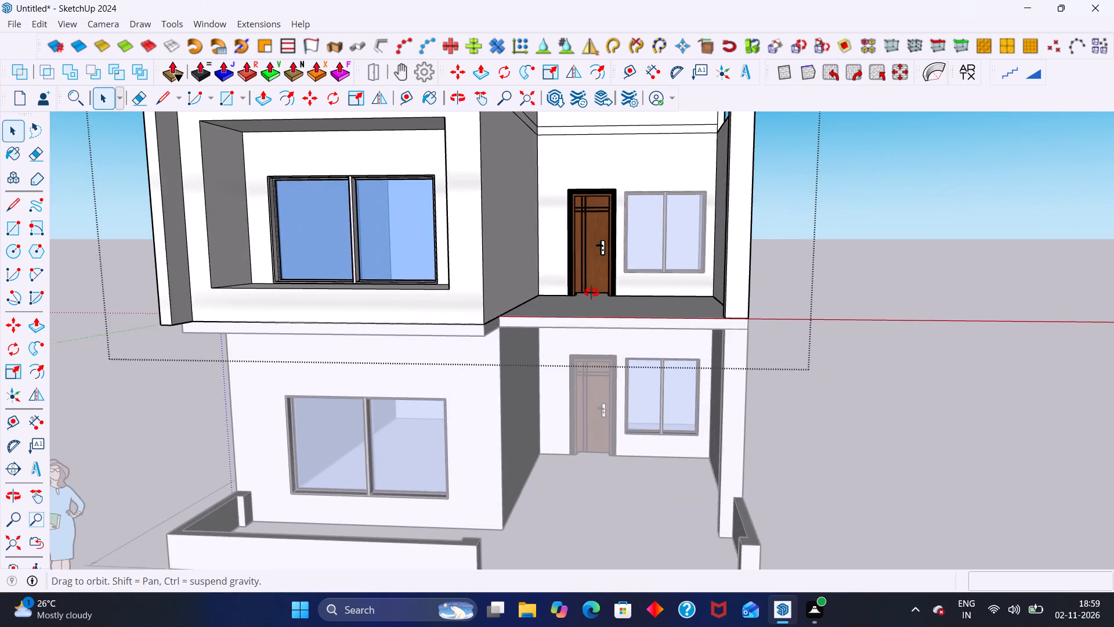
middle_click_drag(591, 293, 560, 385)
middle_click_drag(601, 364, 614, 284)
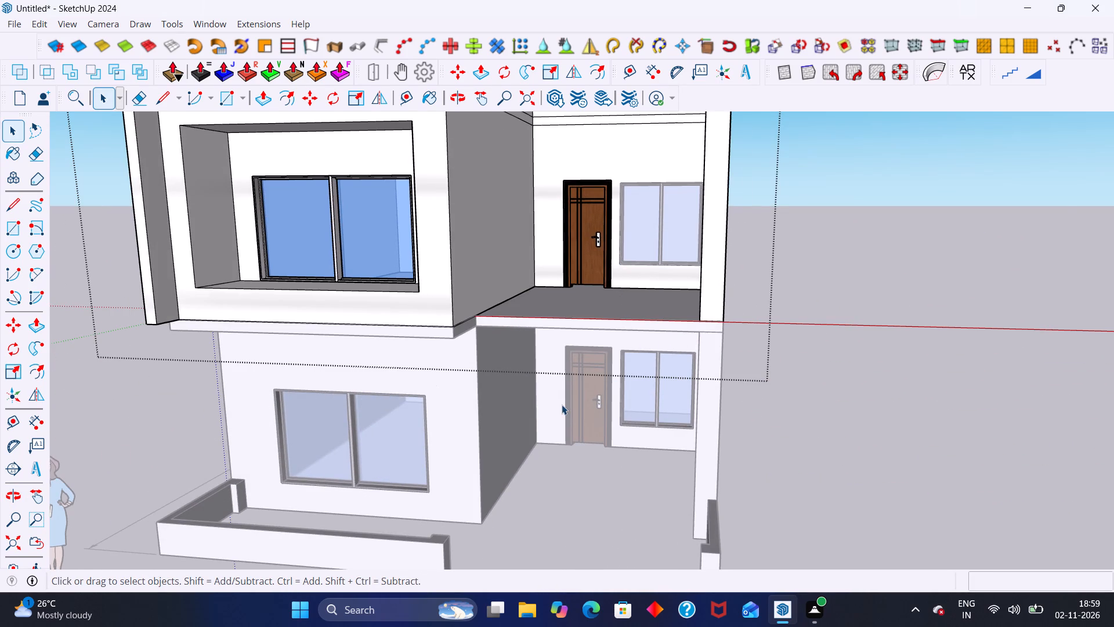
scroll(562, 405, "down", 2)
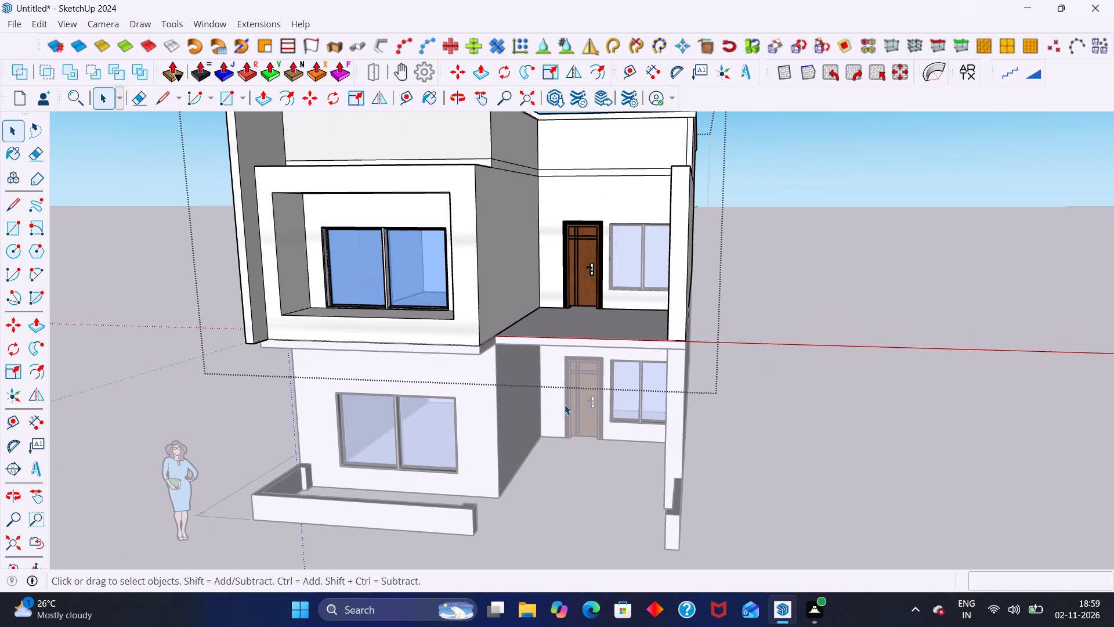
left_click(884, 348)
Examine the whole house's massing from below, the front and both long side walls.
middle_click_drag(639, 439, 577, 334)
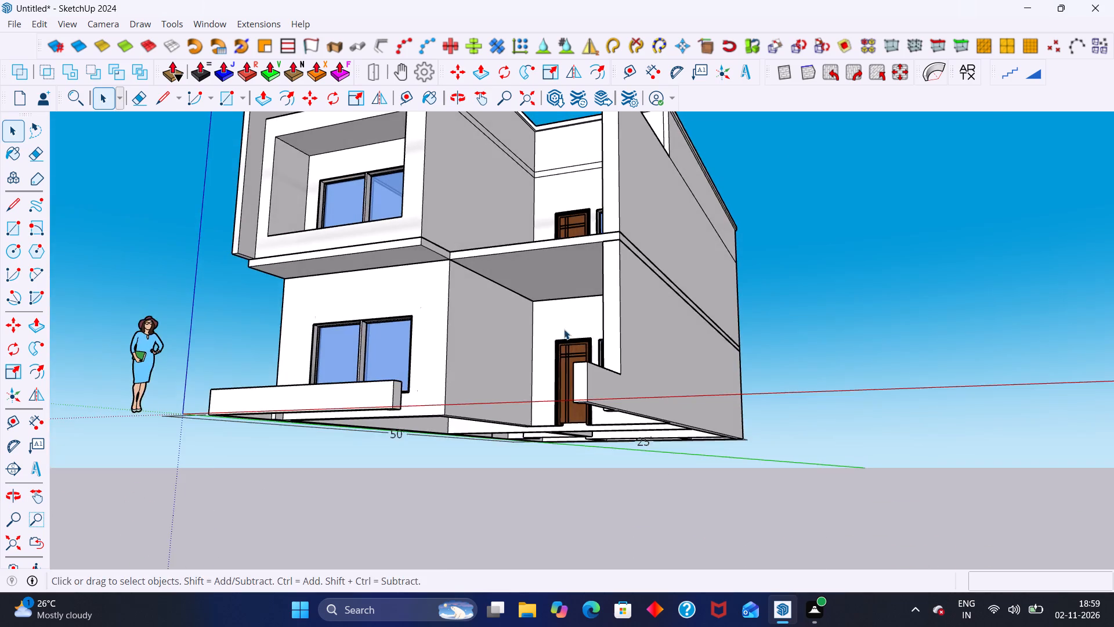
middle_click_drag(562, 329, 654, 445)
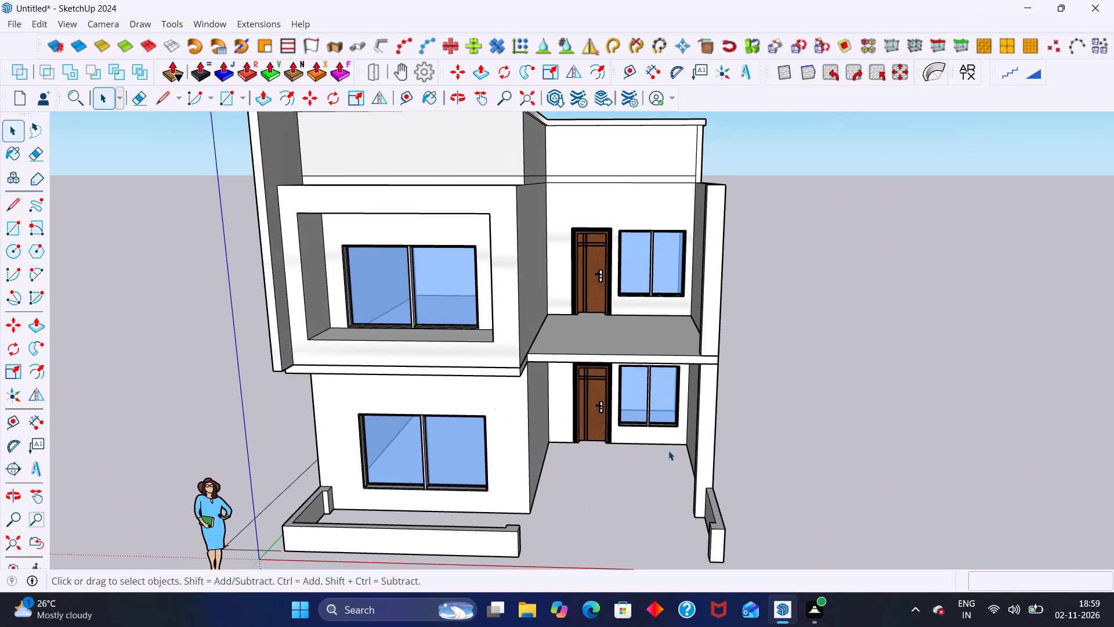
scroll(674, 466, "down", 3)
middle_click_drag(319, 264, 519, 293)
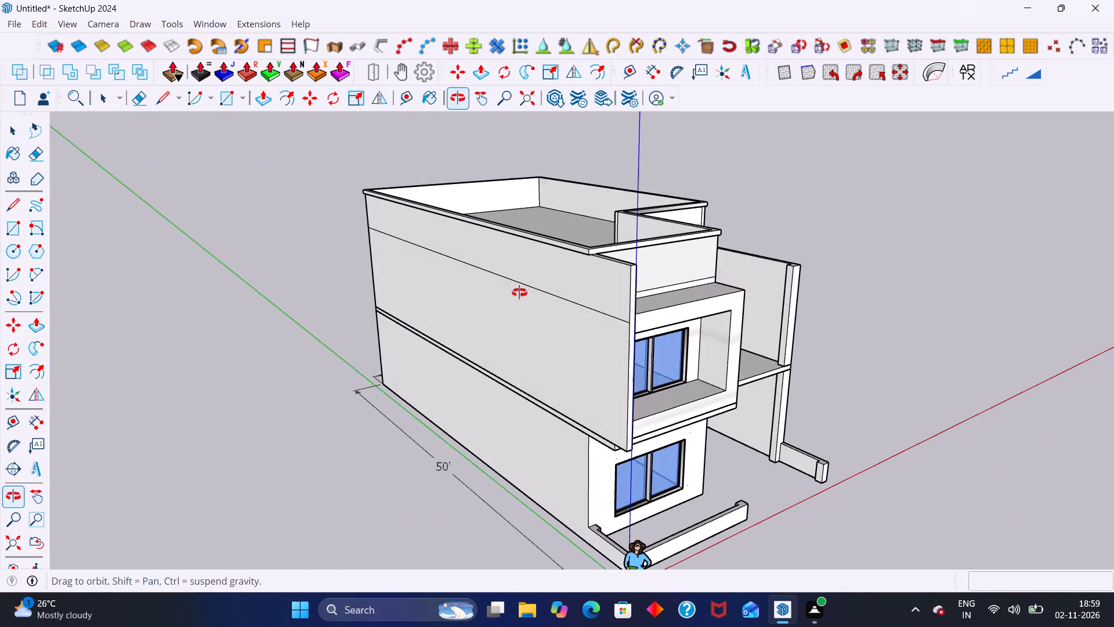
middle_click_drag(519, 293, 593, 269)
middle_click_drag(611, 236, 406, 232)
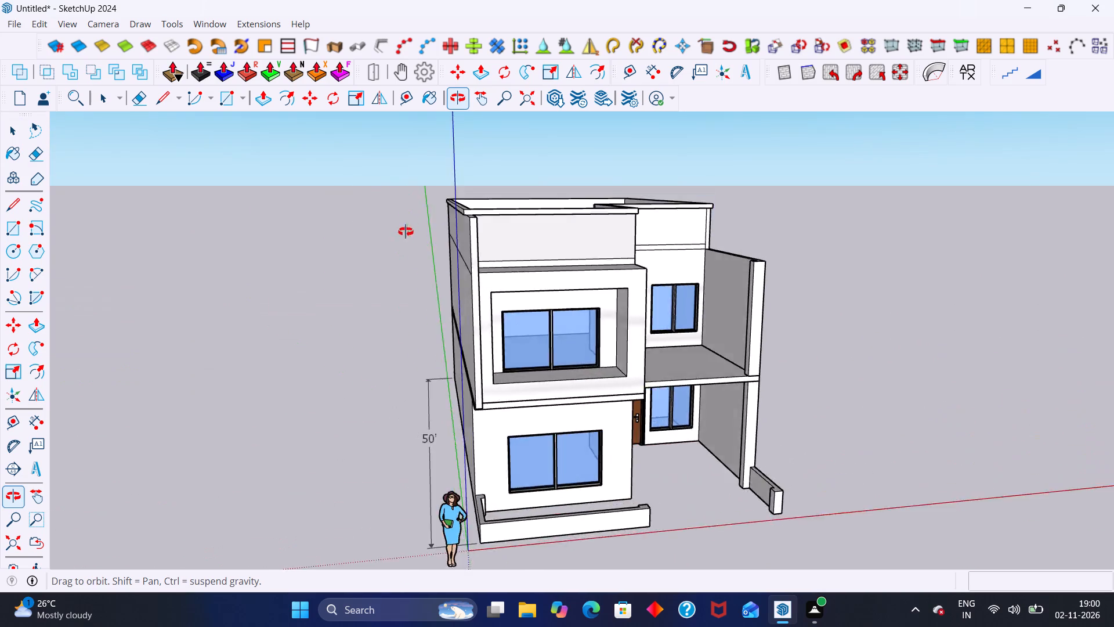
middle_click_drag(406, 232, 371, 254)
middle_click_drag(575, 237, 479, 233)
middle_click_drag(529, 199, 433, 195)
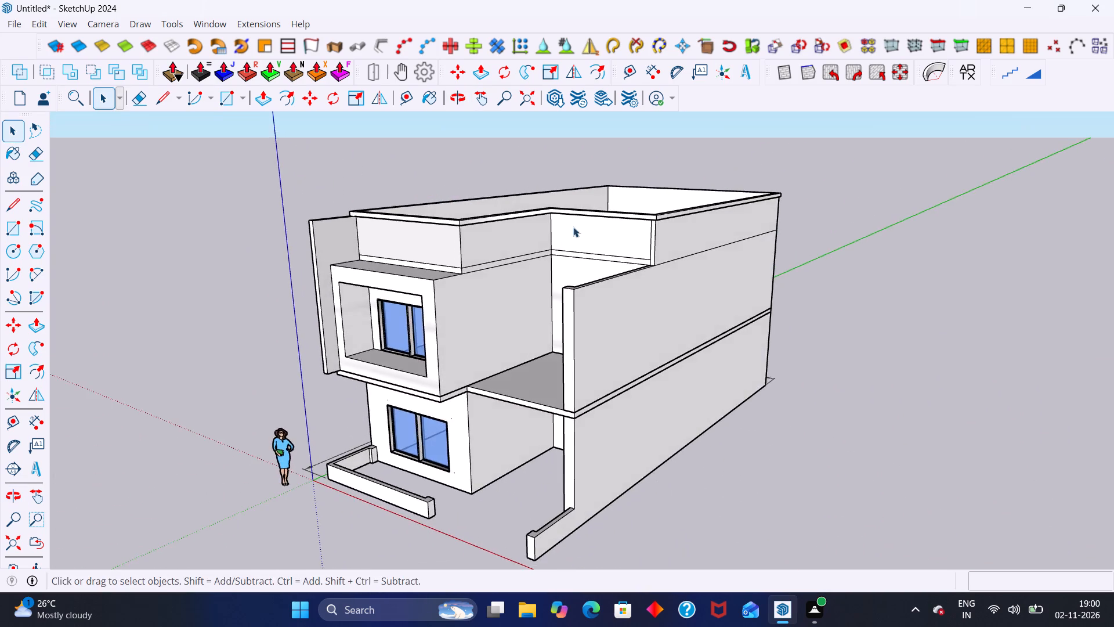
middle_click_drag(576, 227, 614, 222)
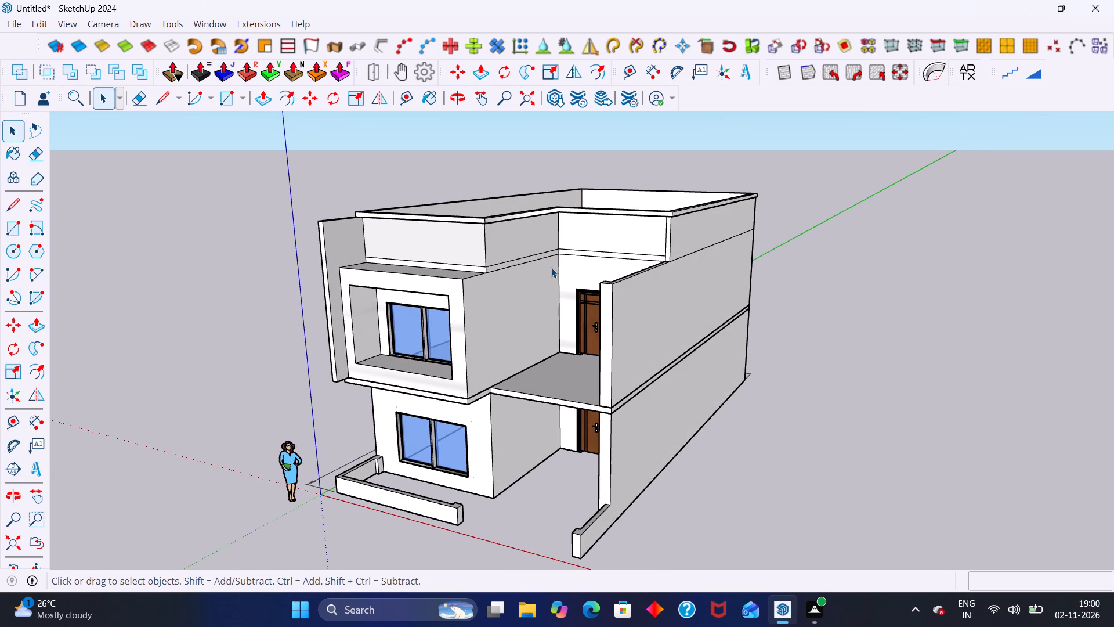
middle_click_drag(540, 254, 540, 261)
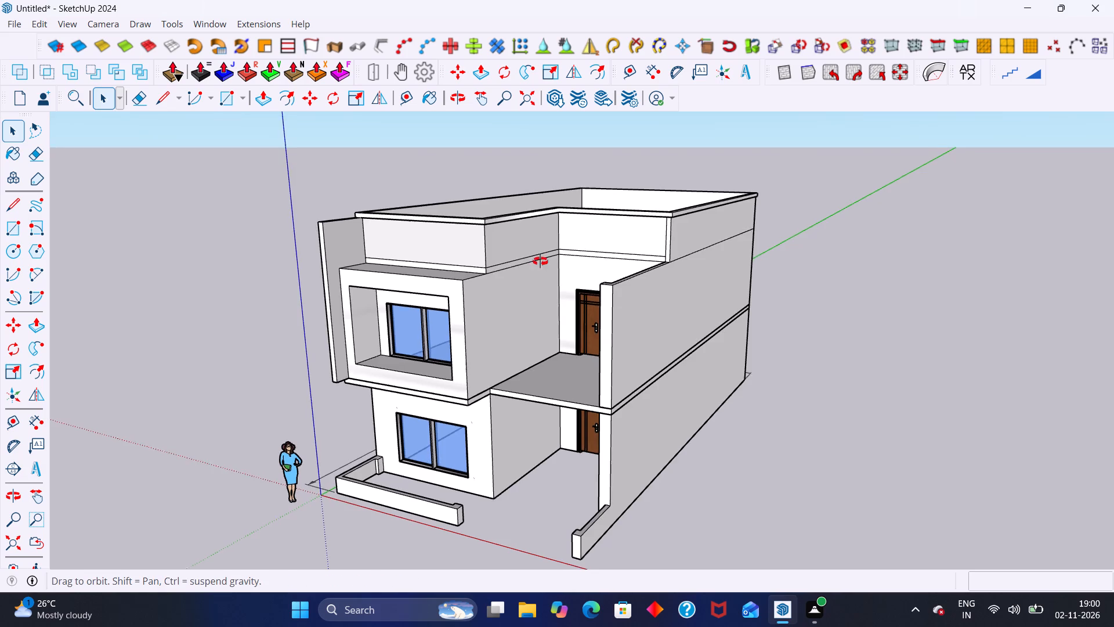
middle_click_drag(540, 261, 564, 264)
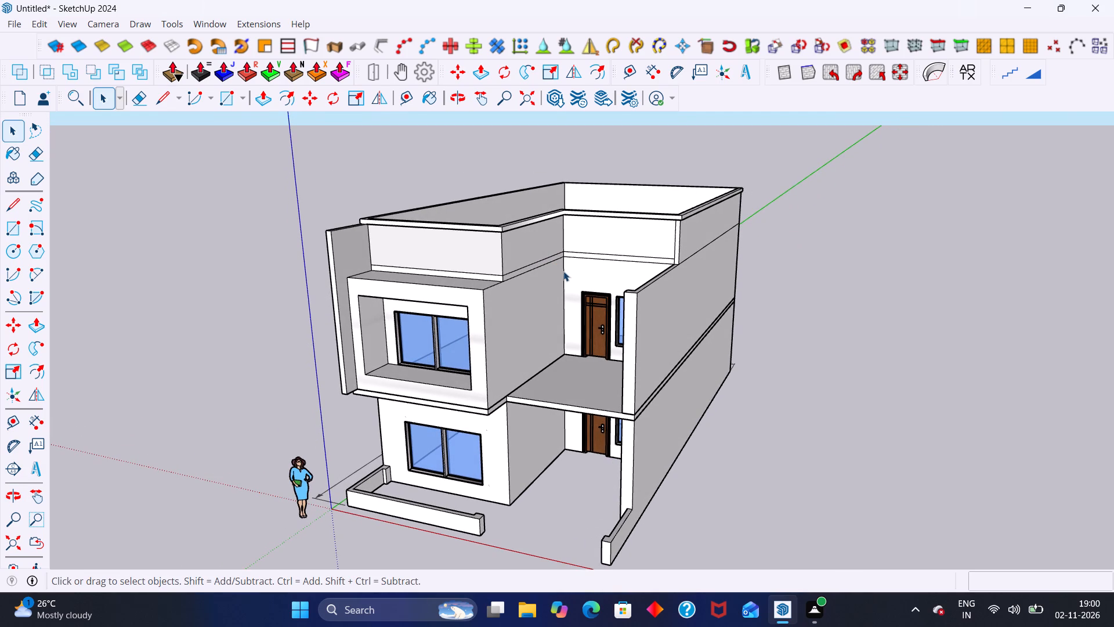
Push/Pull the thin slab-edge strip above the upper balcony's door and window outward as a roof slab over the balcony.
left_click(584, 250)
triple_click(588, 255)
triple_click(588, 255)
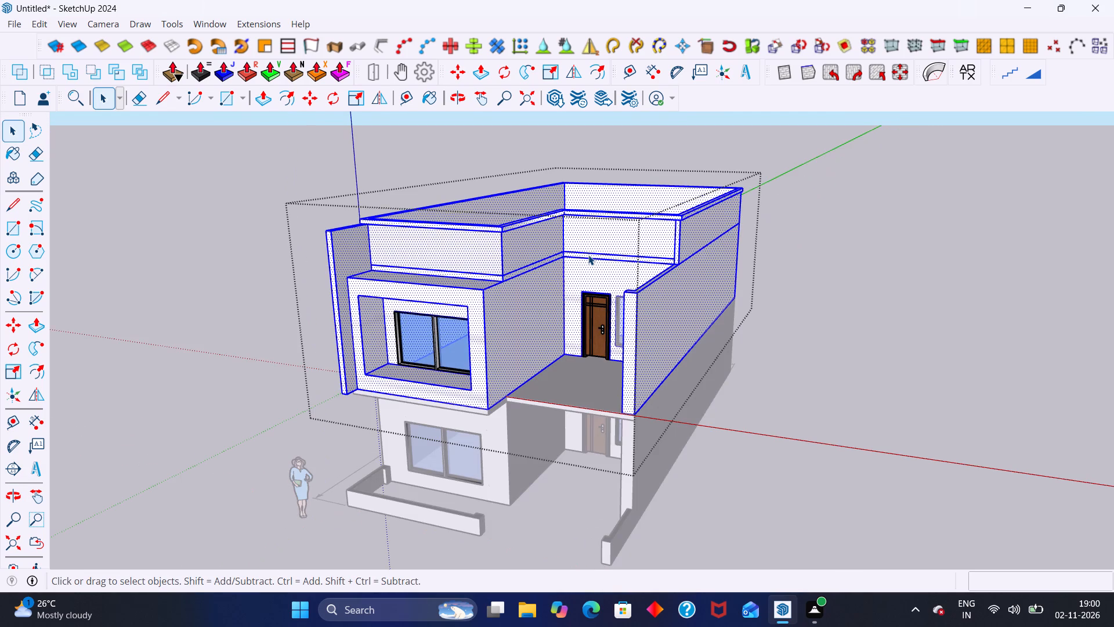
triple_click(588, 255)
left_click(597, 242)
middle_click_drag(586, 260, 613, 250)
scroll(586, 260, "up", 9)
left_click(603, 260)
left_click(607, 255)
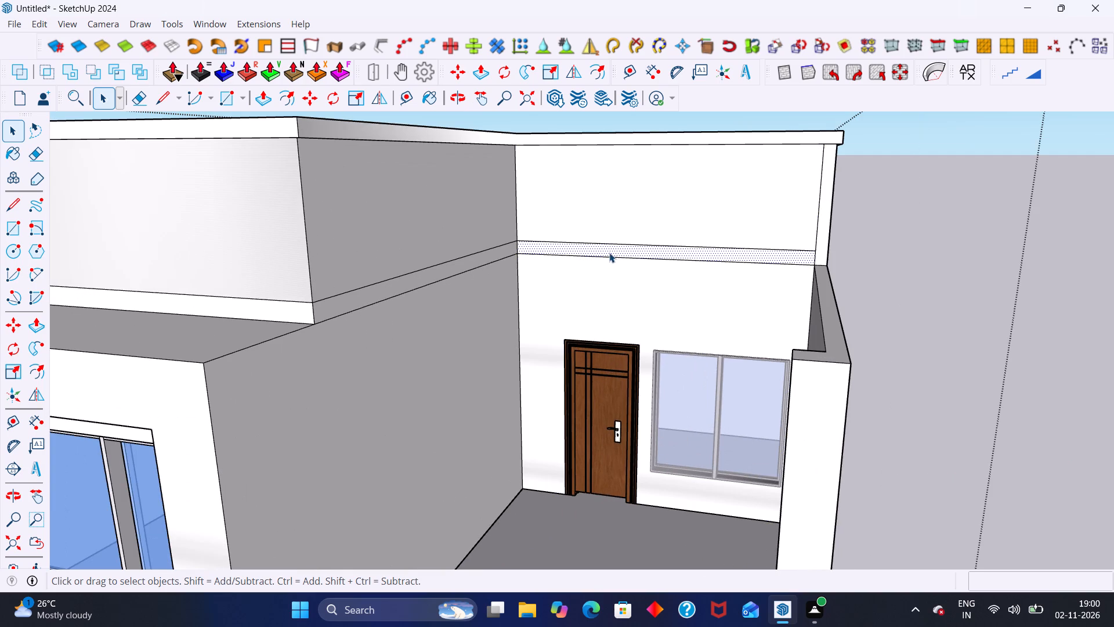
key("p")
left_click(616, 244)
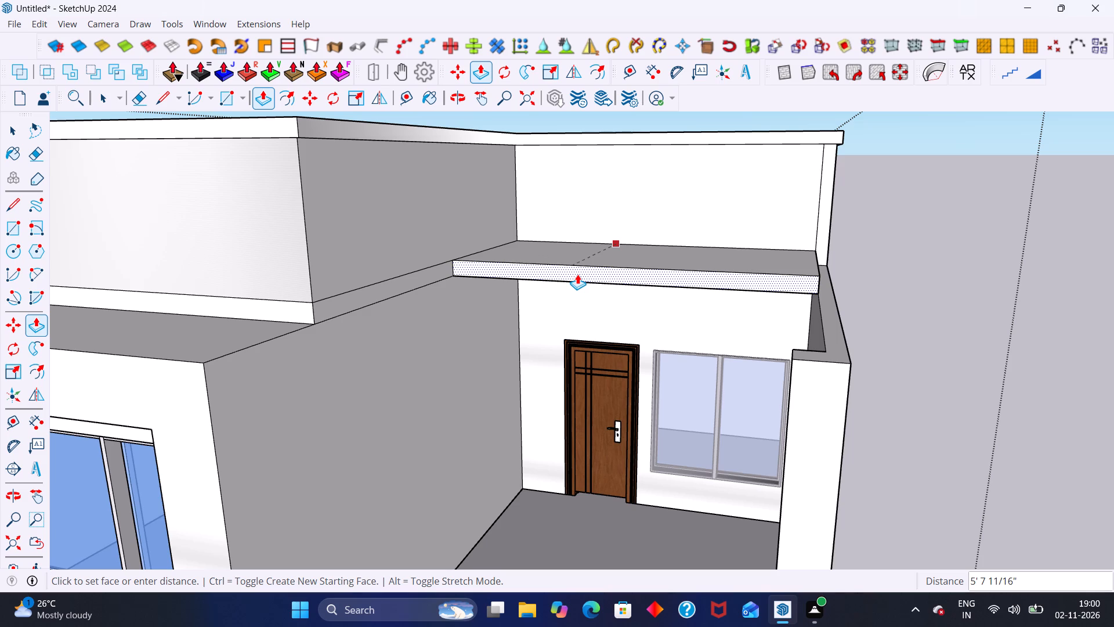
middle_click_drag(538, 313, 410, 283)
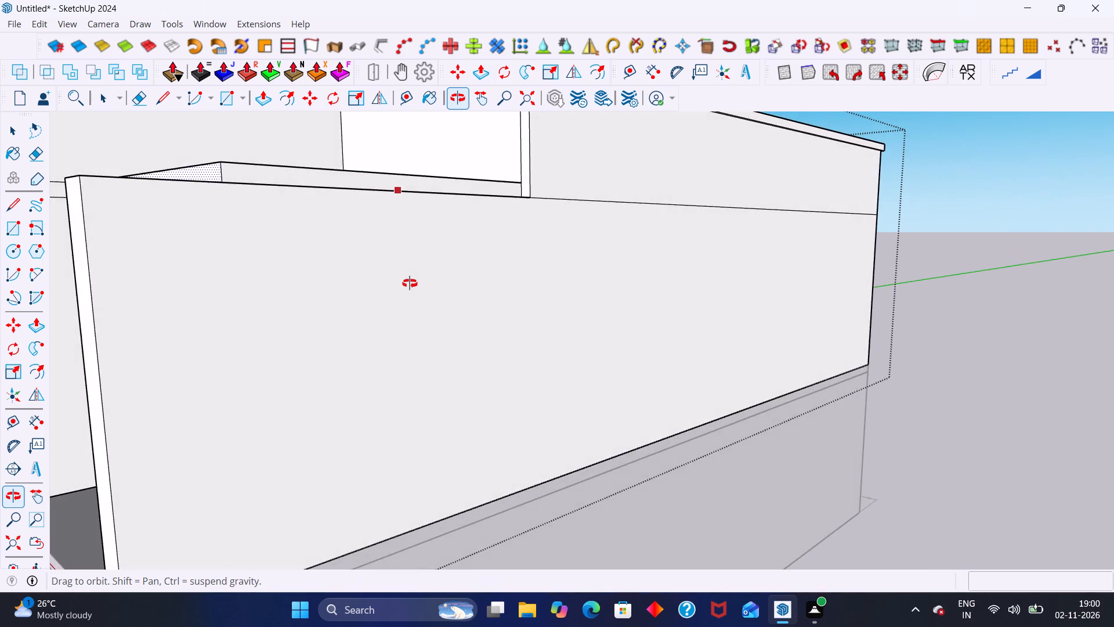
middle_click_drag(410, 283, 501, 324)
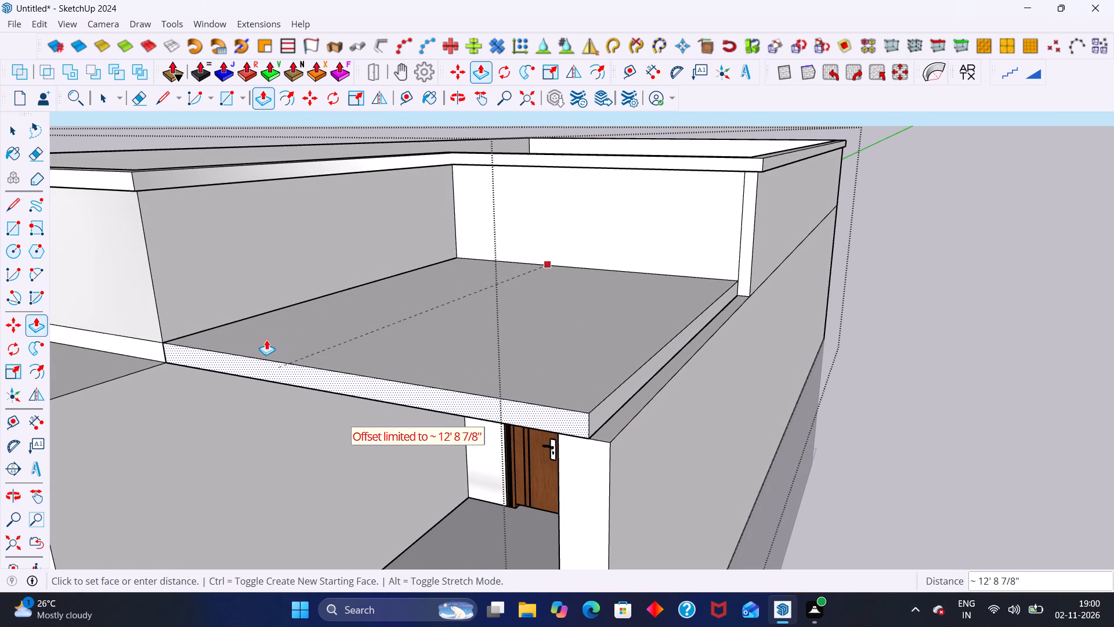
scroll(266, 340, "down", 8)
middle_click_drag(274, 323, 372, 303)
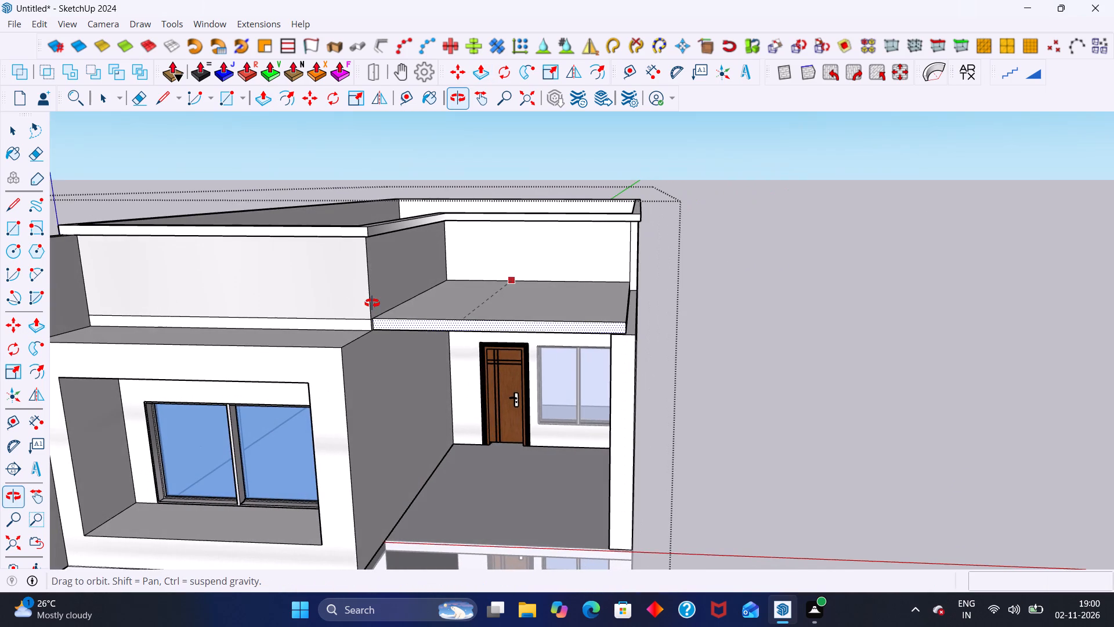
middle_click_drag(372, 303, 319, 310)
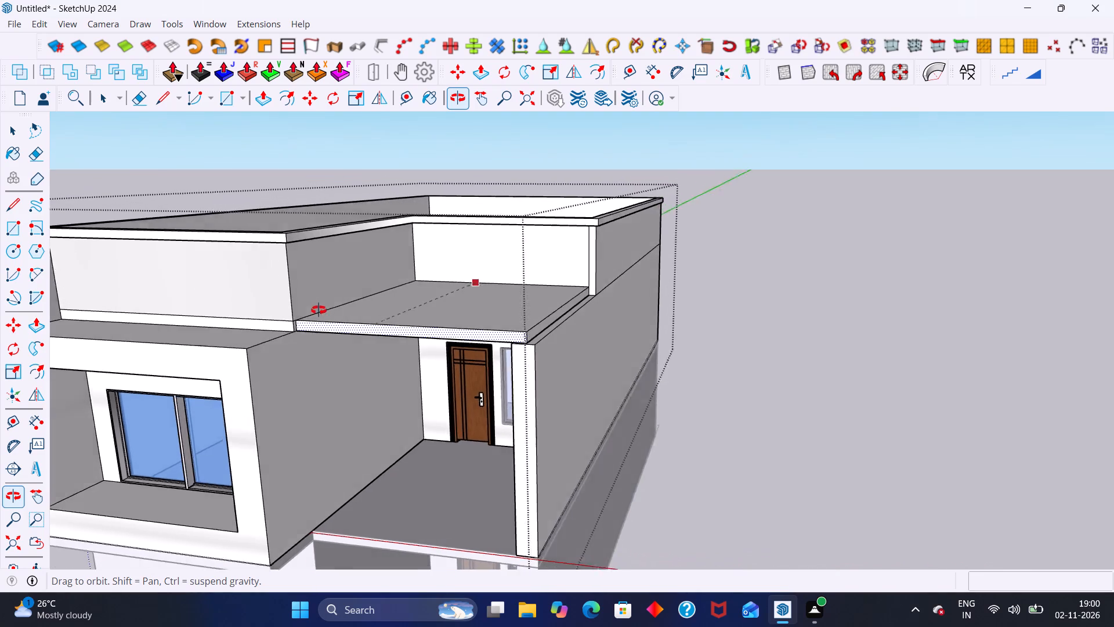
middle_click_drag(319, 310, 285, 317)
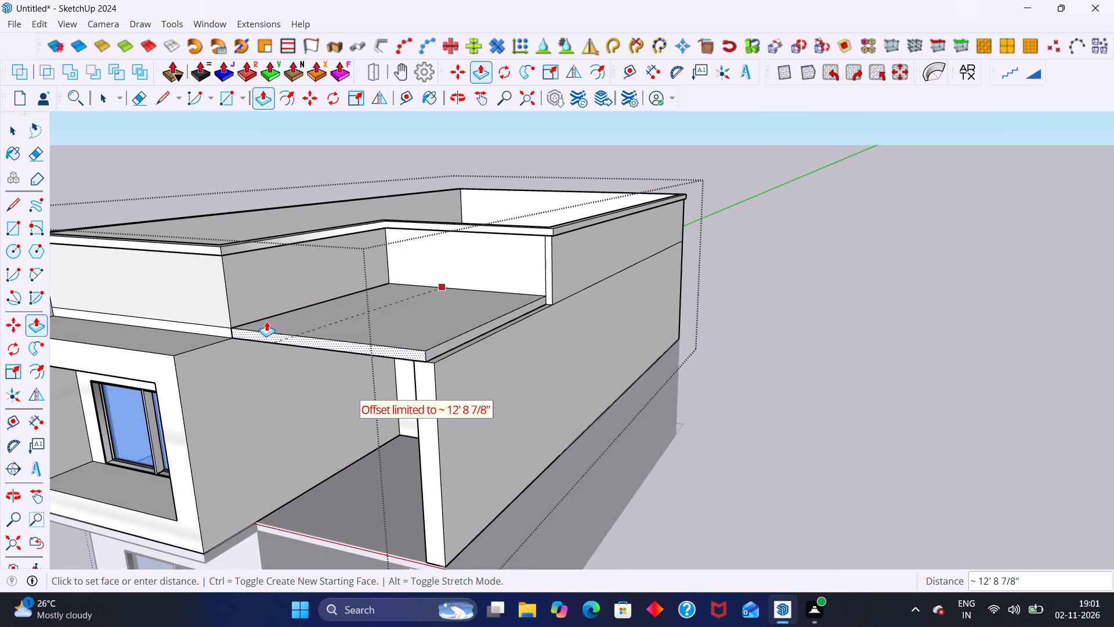
scroll(268, 321, "down", 6)
middle_click_drag(269, 307, 342, 293)
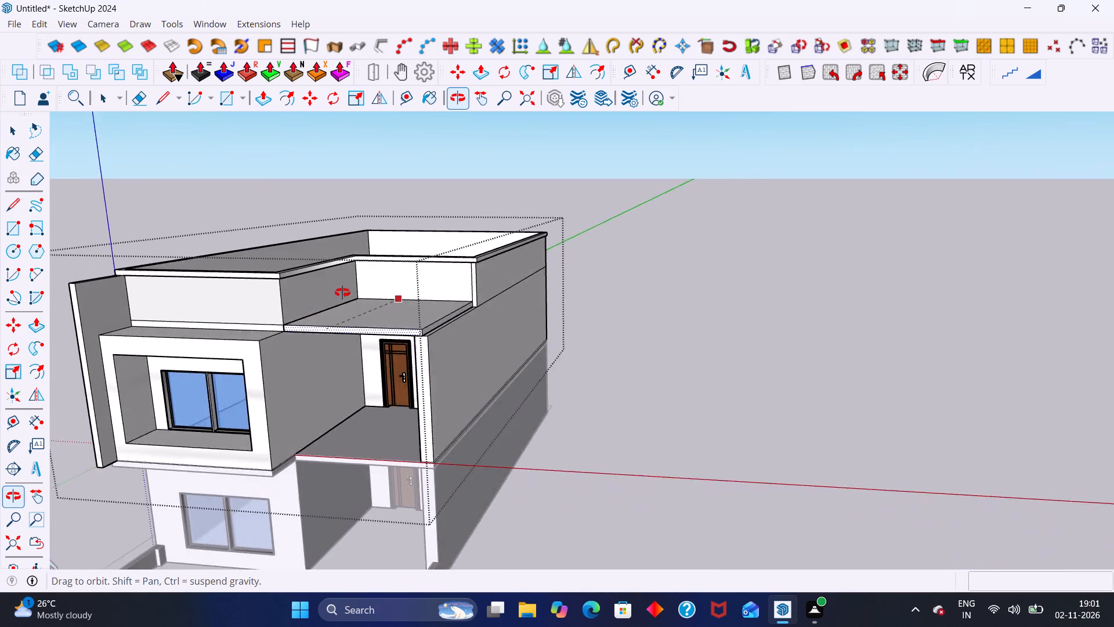
middle_click_drag(342, 293, 372, 286)
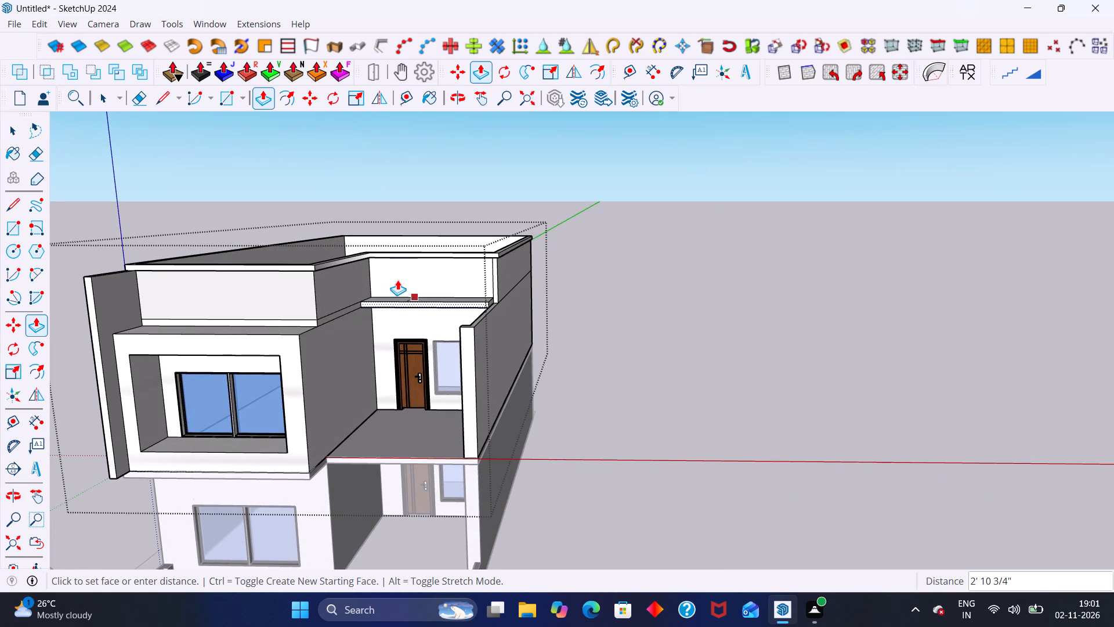
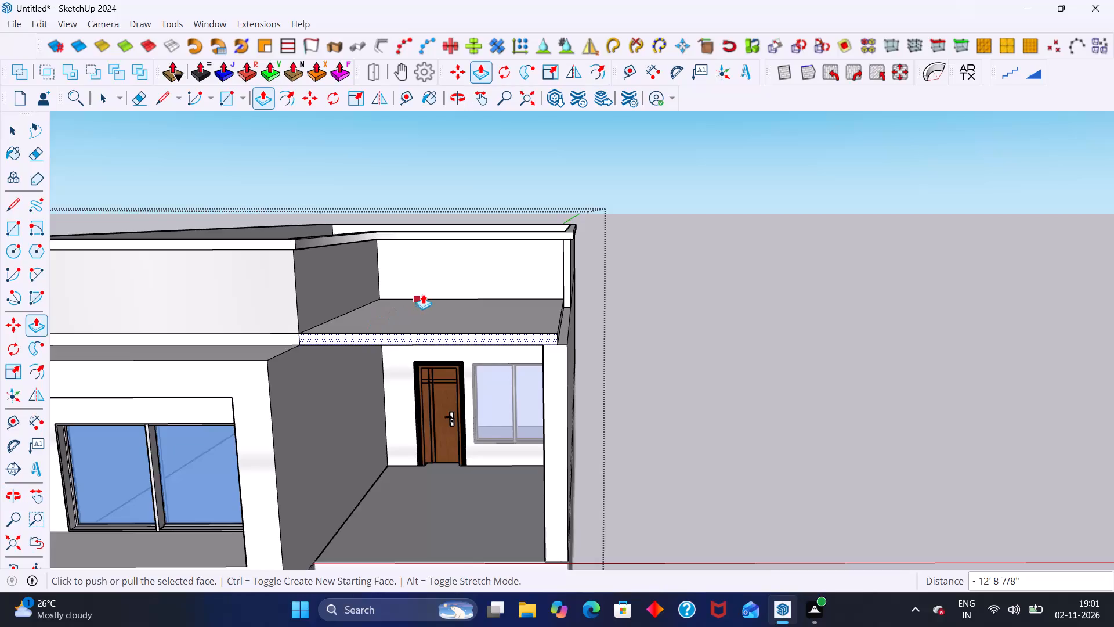
Push/Pull the front end face of the upper balcony's outer side wall back about 8 9/16".
left_click(450, 334)
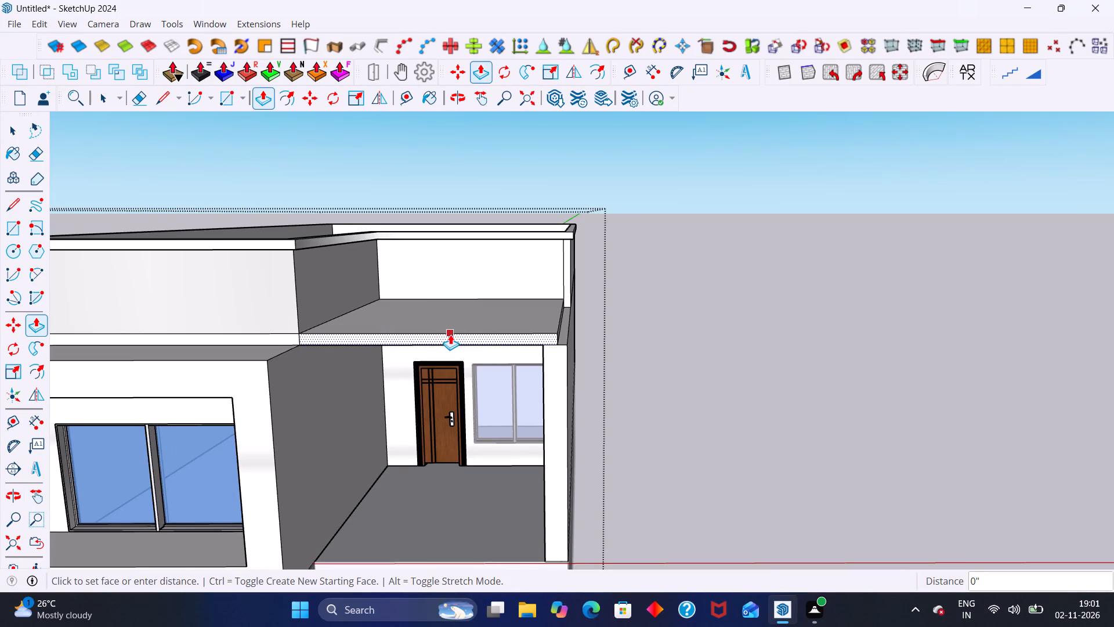
key("space")
middle_click_drag(790, 351, 643, 395)
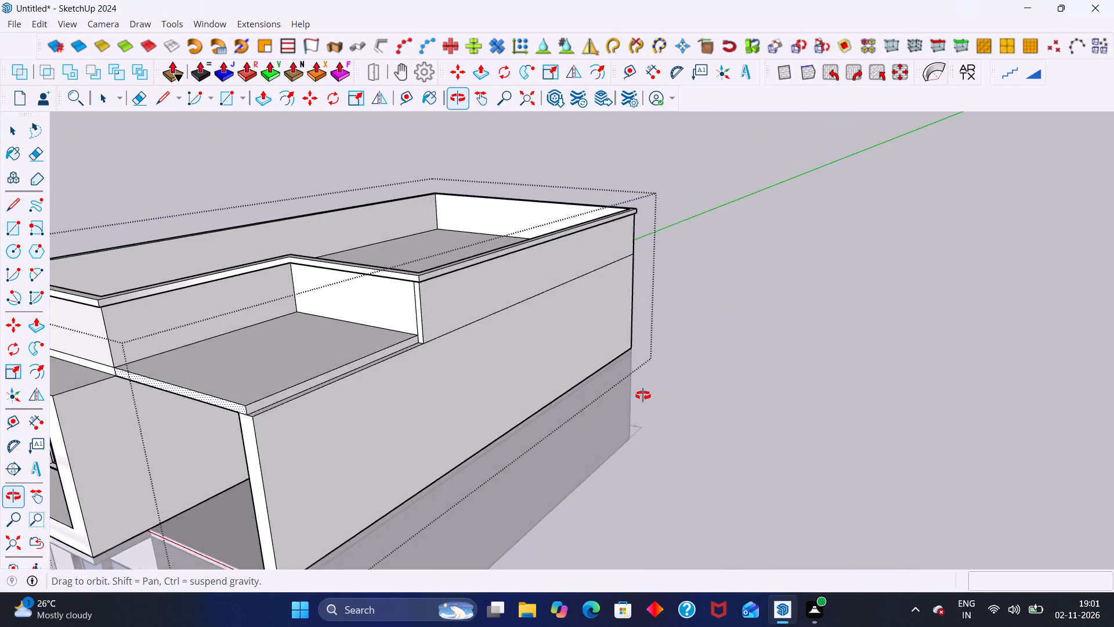
middle_click_drag(643, 395, 758, 383)
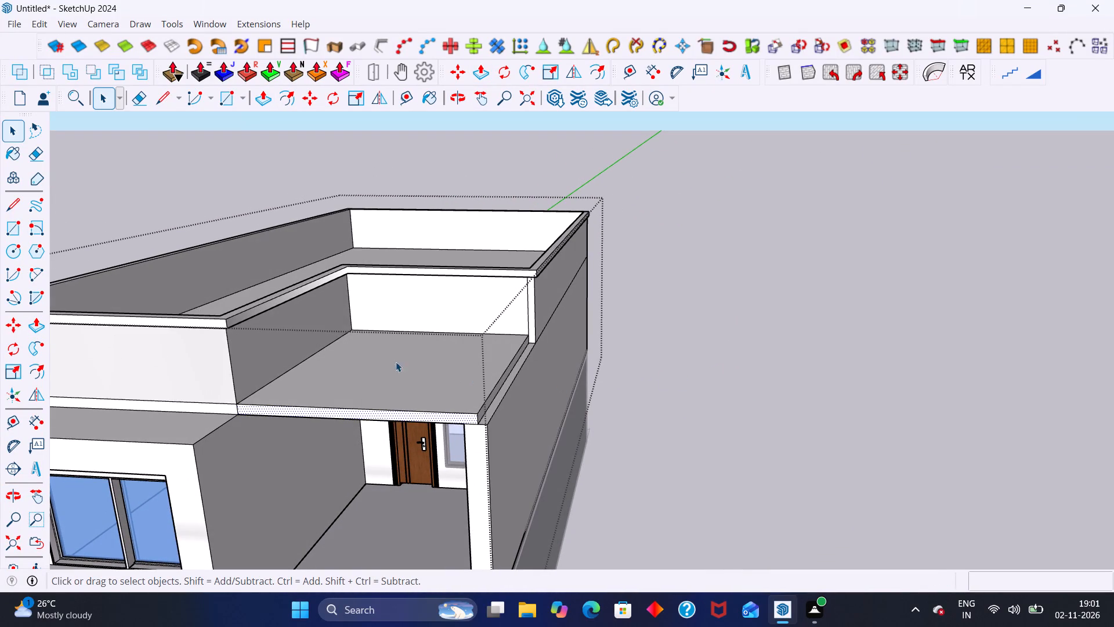
middle_click_drag(368, 395, 417, 294)
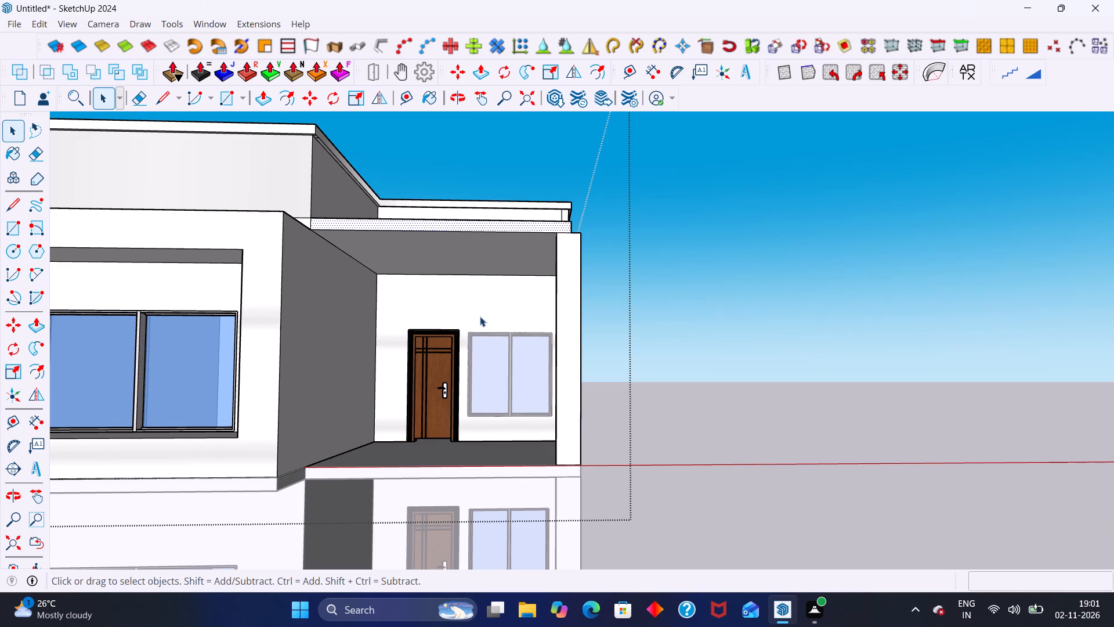
middle_click_drag(507, 319, 480, 336)
left_click(526, 336)
left_click(518, 331)
left_click(511, 333)
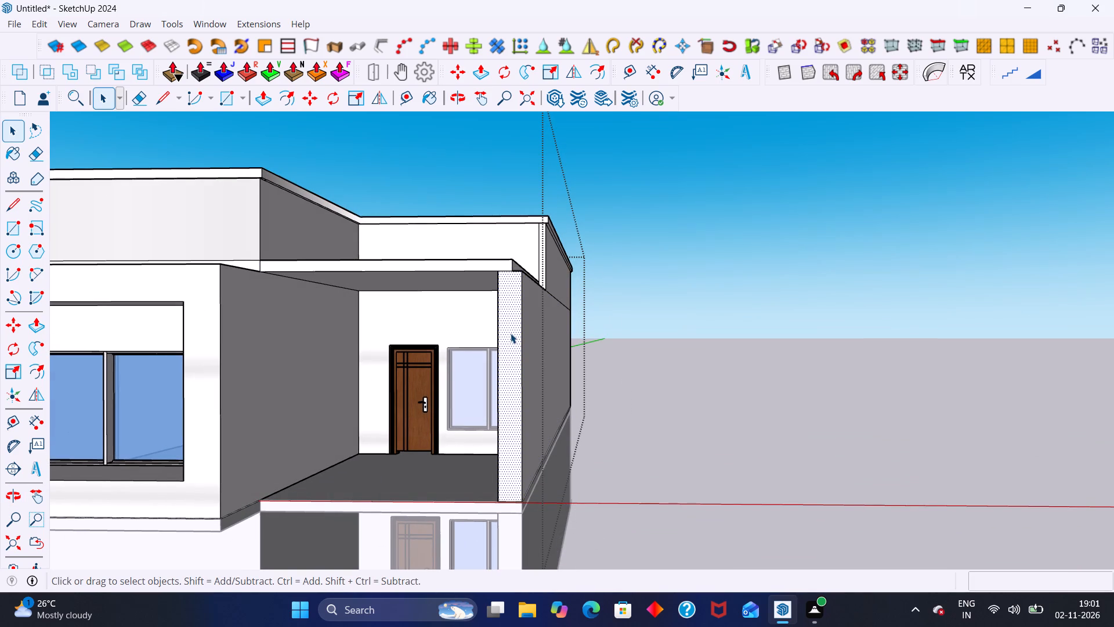
key("p")
left_click(511, 333)
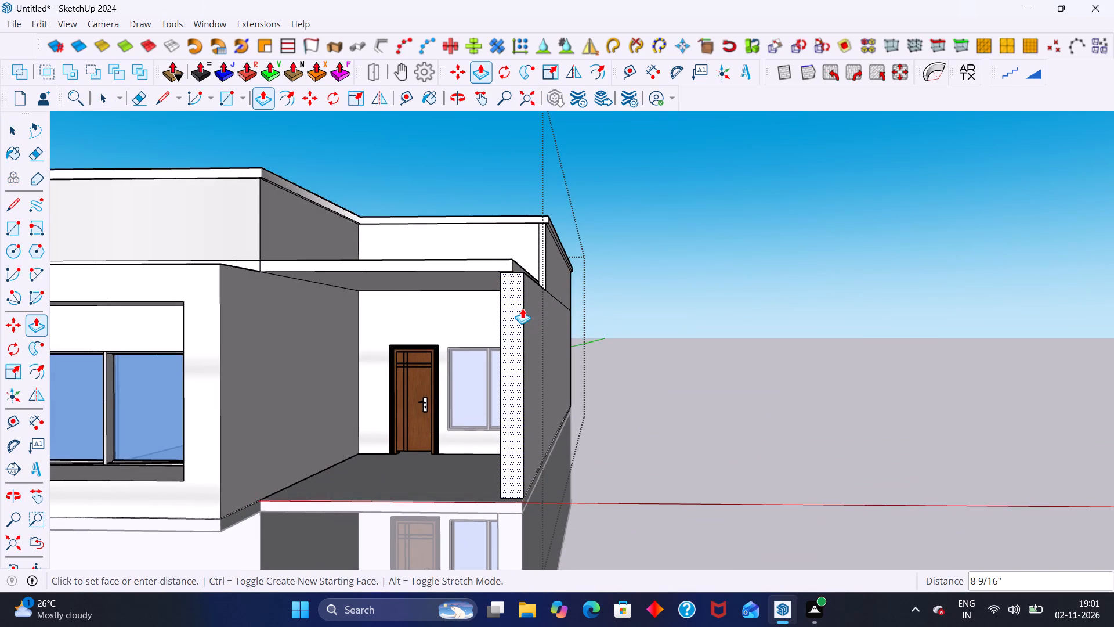
left_click(522, 308)
key("space")
Push/Pull the same side wall's end face back about another 5/16" beneath the balcony roof slab.
middle_click_drag(482, 332, 529, 376)
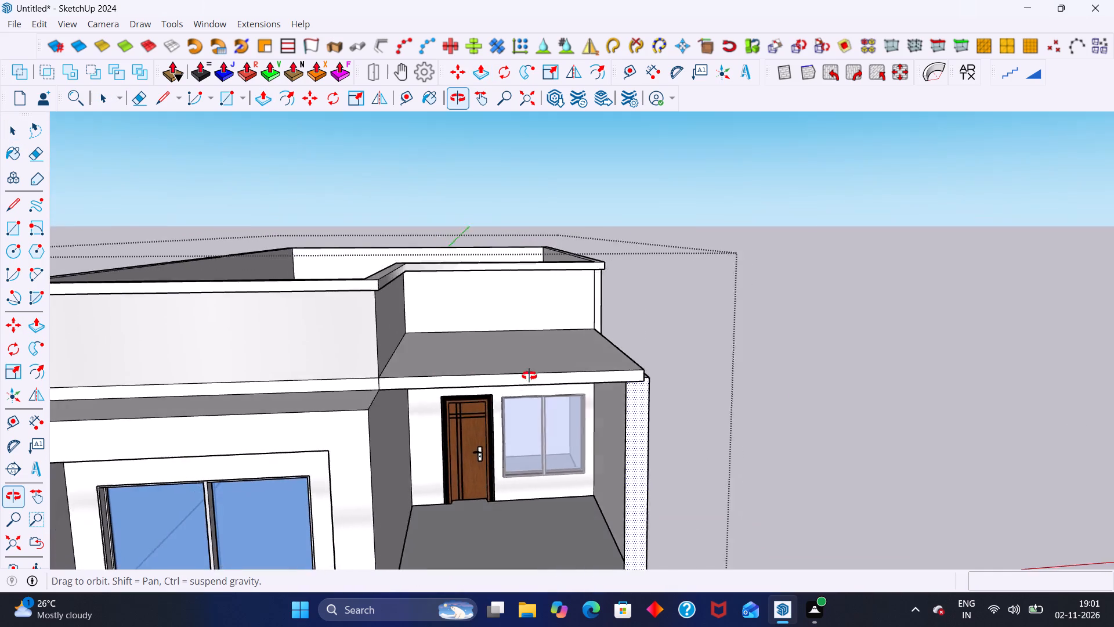
middle_click_drag(529, 376, 493, 360)
scroll(523, 378, "up", 2)
key("p")
left_click(545, 373)
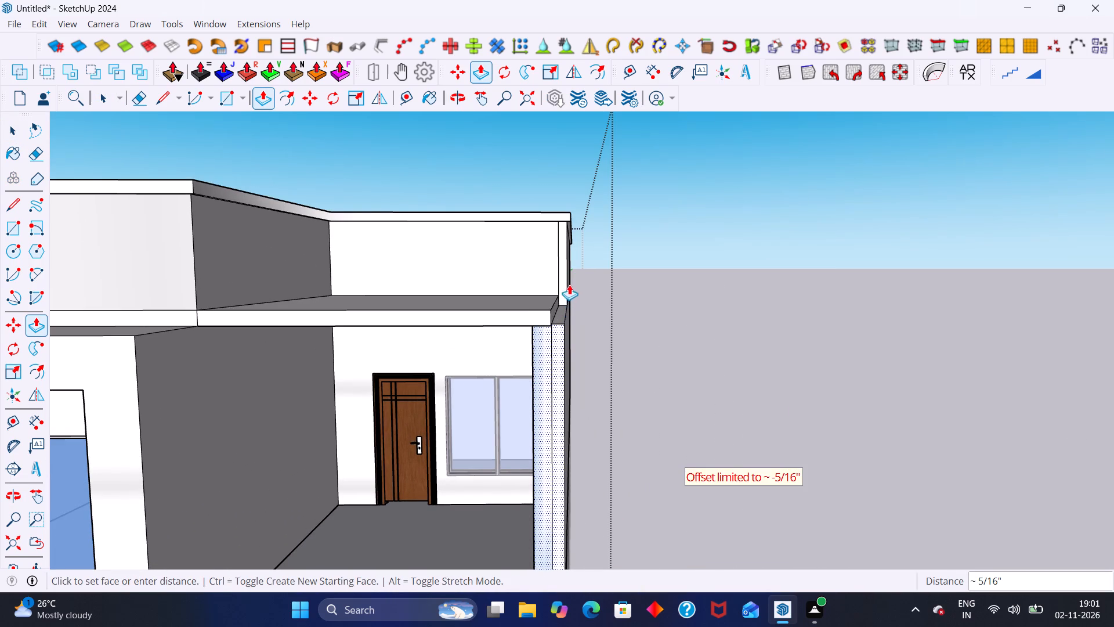
left_click(567, 258)
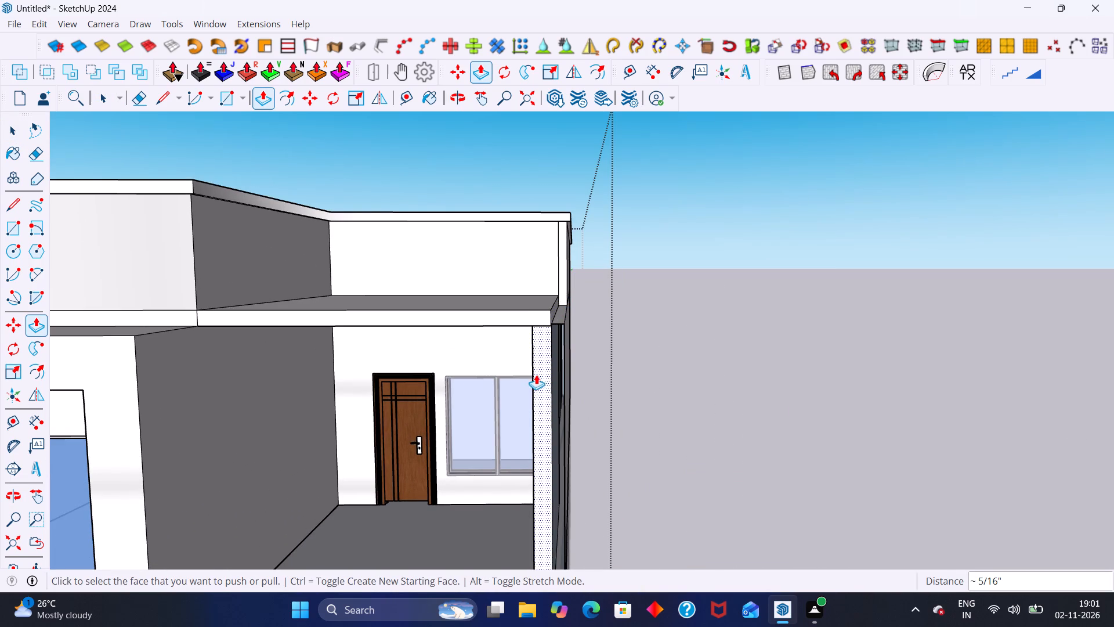
key("space")
Push/Pull the upper balcony side wall's front end face back 12' to the wall with the door and window.
left_click(542, 370)
key("p")
left_click(542, 370)
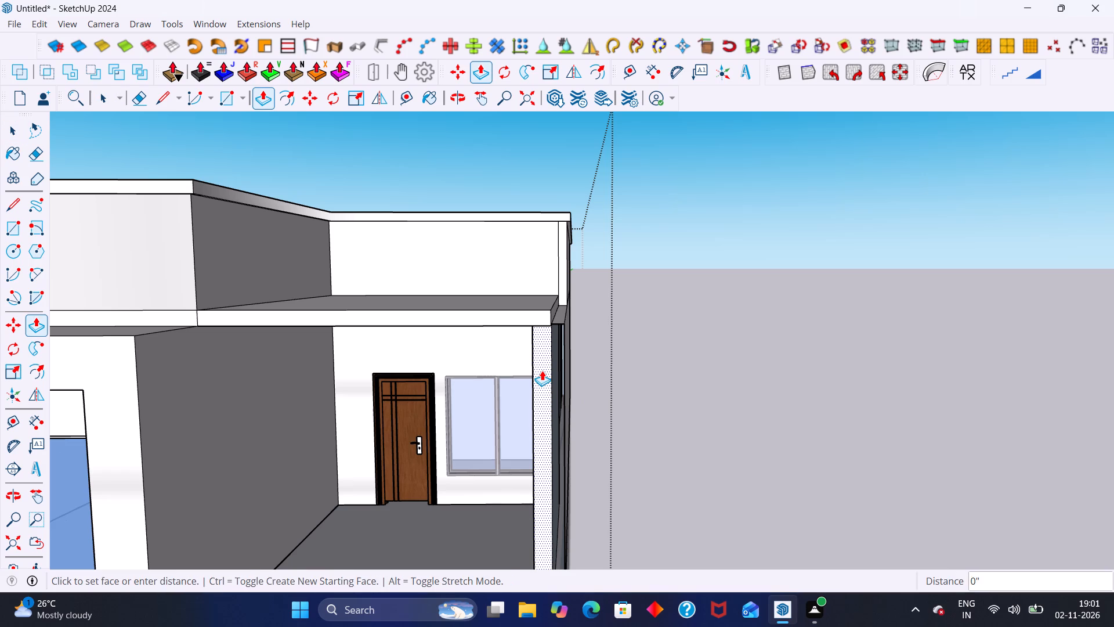
left_click(521, 345)
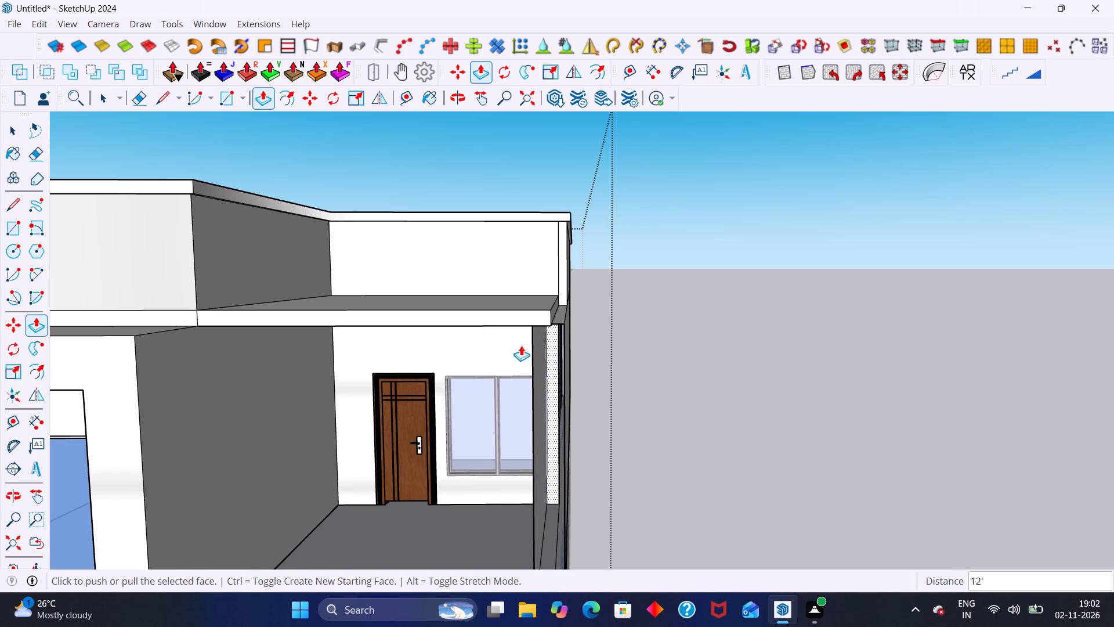
key("space")
Delete the leftover inner face of the side wall along the upper balcony.
middle_click_drag(533, 349, 537, 344)
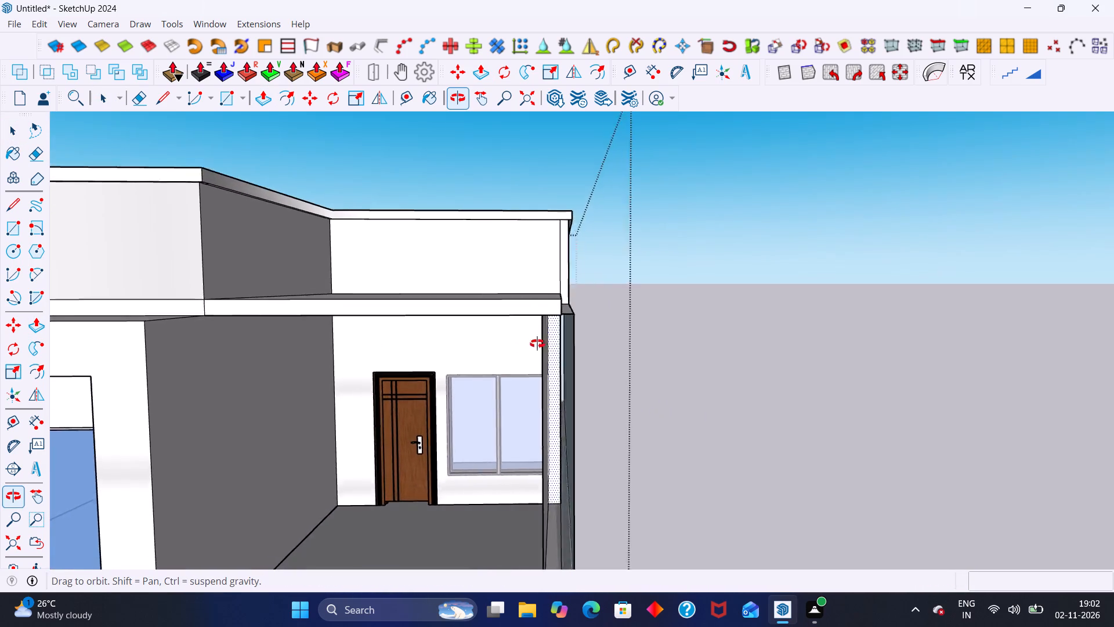
middle_click_drag(537, 344, 466, 354)
left_click(471, 354)
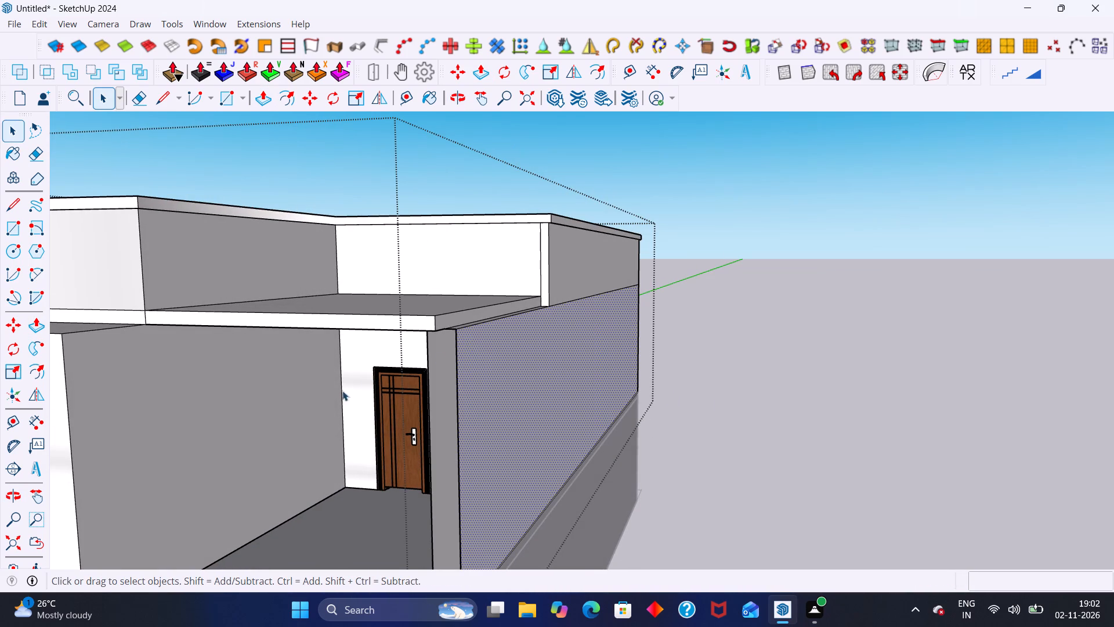
left_click(870, 243)
middle_click_drag(639, 325, 665, 356)
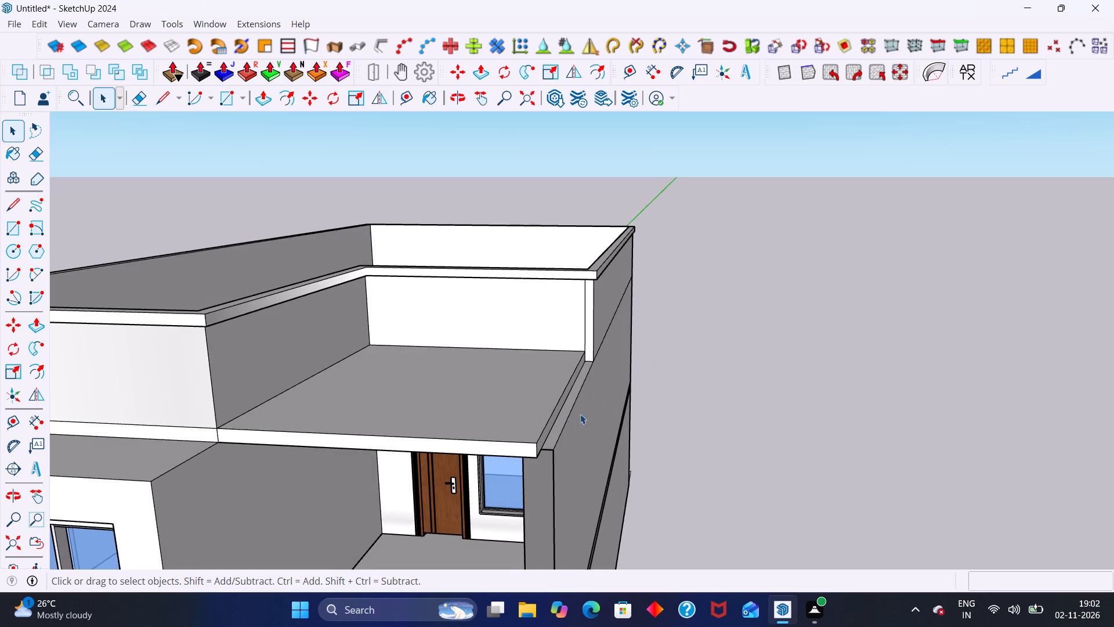
left_click_drag(578, 405, 567, 359)
triple_click(546, 433)
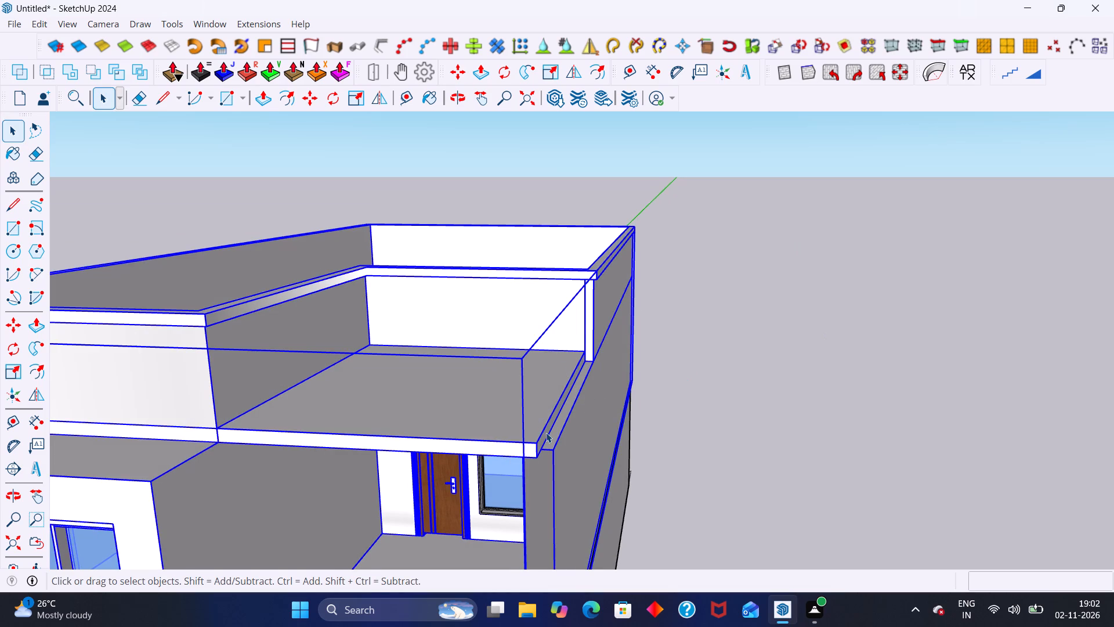
middle_click_drag(546, 433, 566, 315)
scroll(555, 345, "up", 2)
middle_click_drag(559, 352, 598, 366)
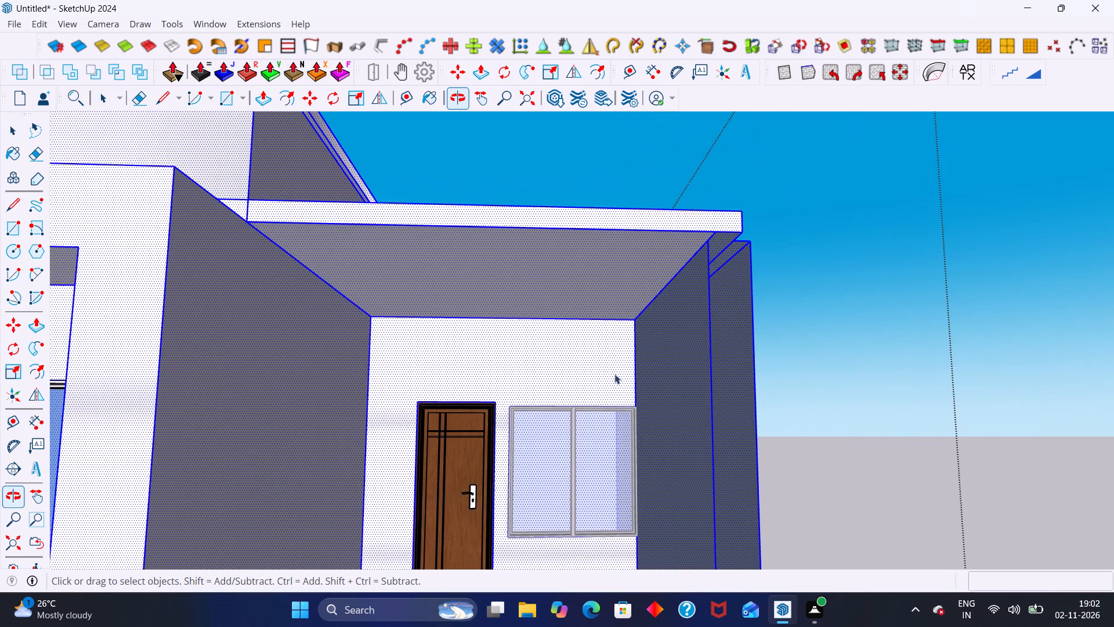
left_click(678, 352)
key("Delete")
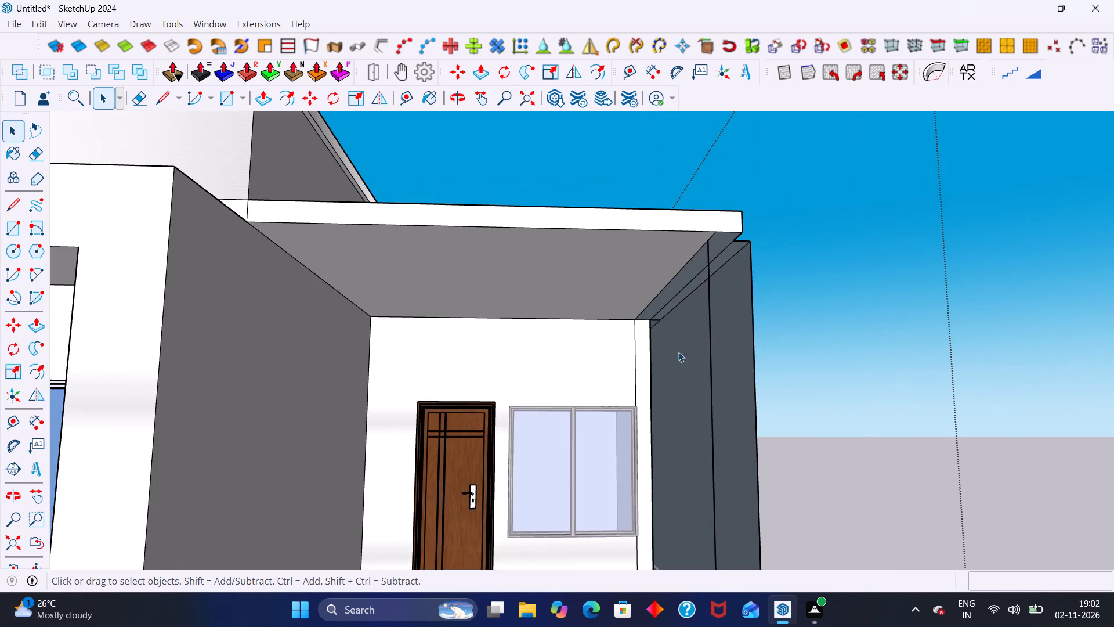
Delete the leftover vertical edges on the outer side face and beside the window on the balcony's back wall.
left_click(711, 356)
key("Delete")
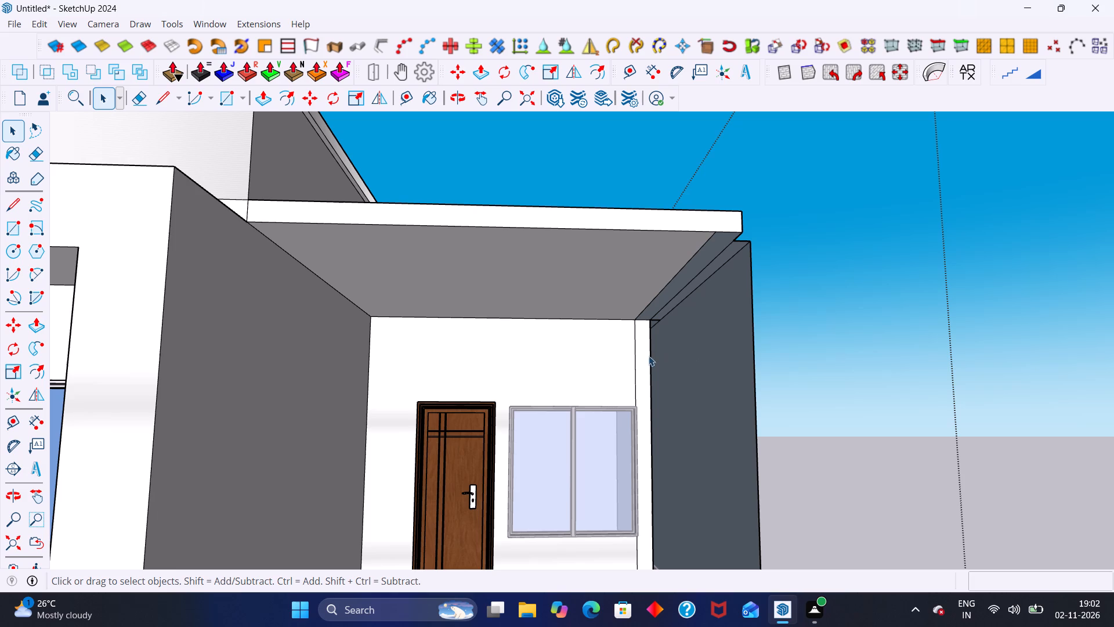
left_click(633, 351)
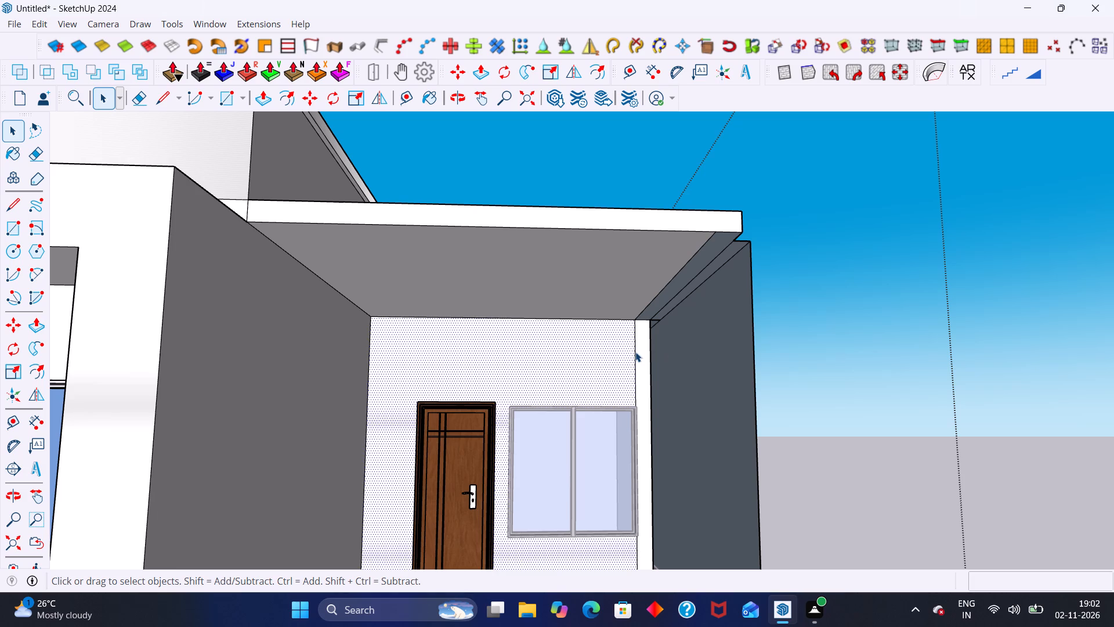
left_click(635, 352)
key("Delete")
Examine the upper balcony's outer corner, its roof slab and side wall from several angles, and the whole front elevation.
scroll(635, 352, "down", 3)
left_click(787, 295)
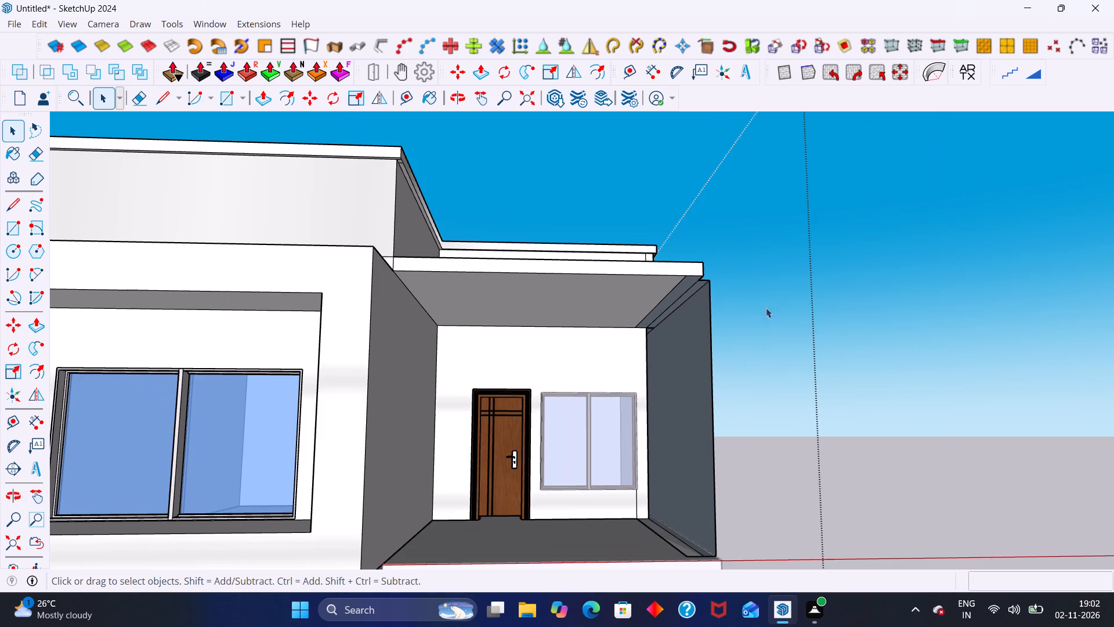
left_click(760, 296)
left_click(866, 260)
middle_click_drag(771, 296, 695, 329)
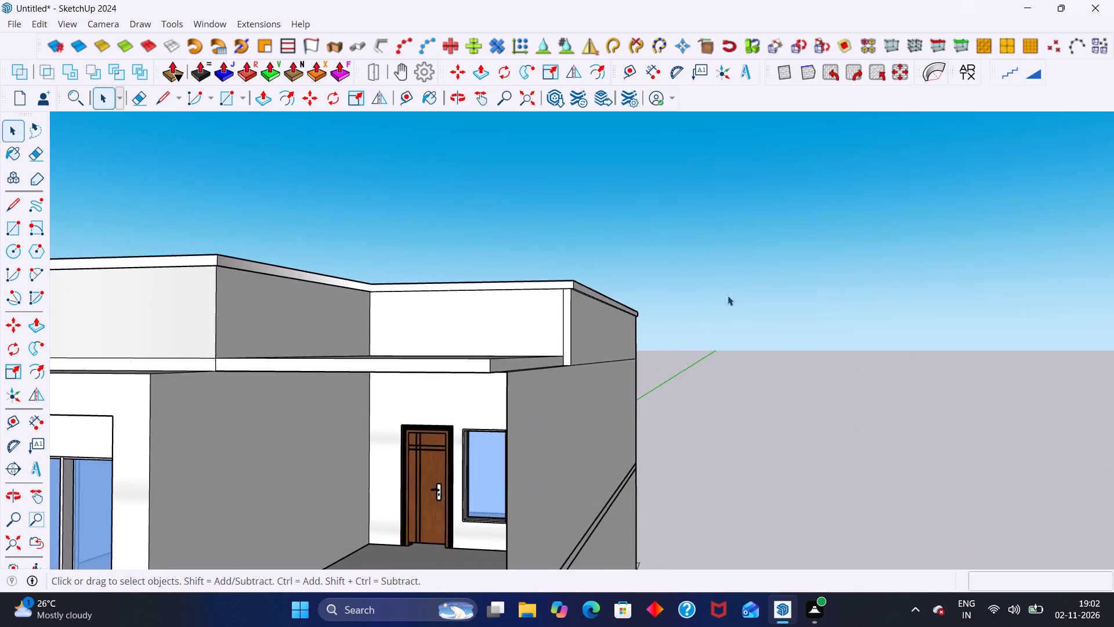
scroll(729, 295, "down", 6)
middle_click_drag(658, 377, 687, 383)
scroll(653, 385, "up", 6)
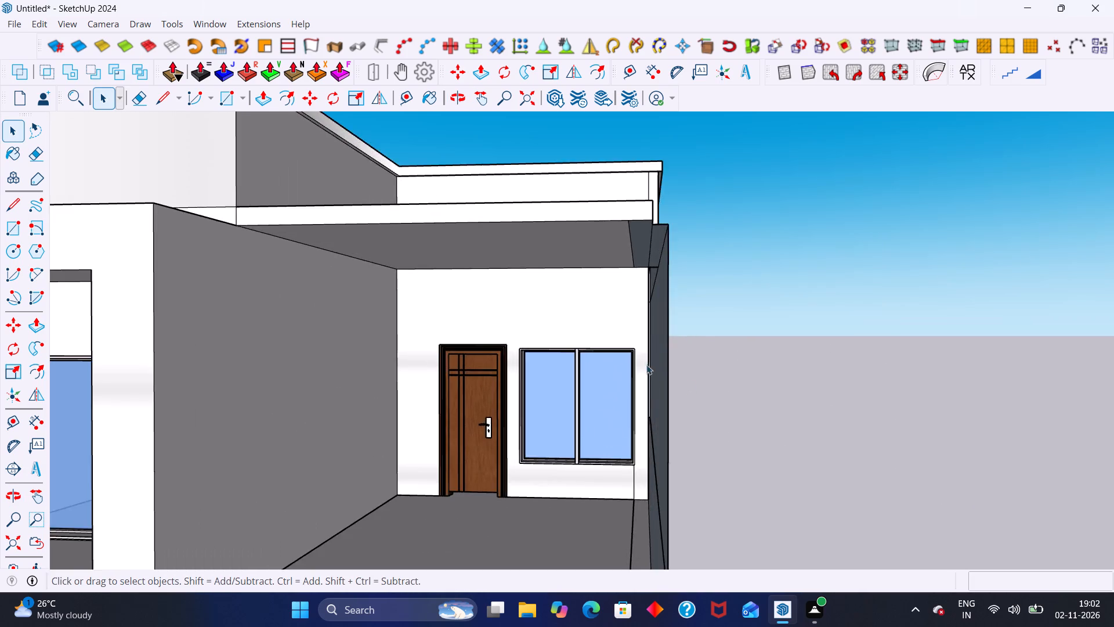
middle_click_drag(646, 365, 635, 329)
scroll(641, 340, "down", 8)
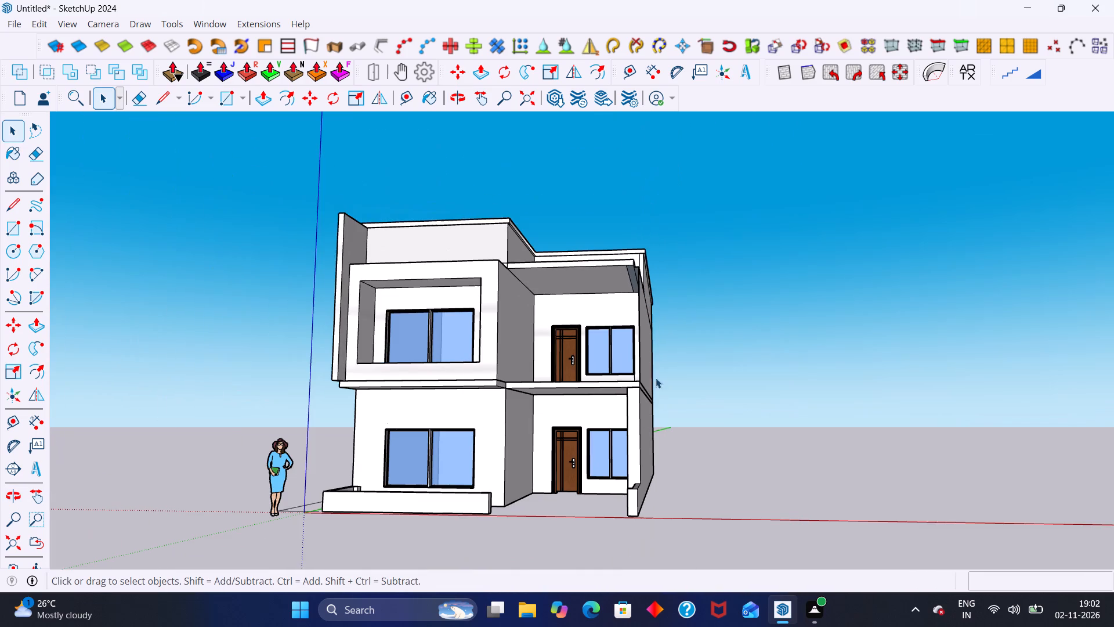
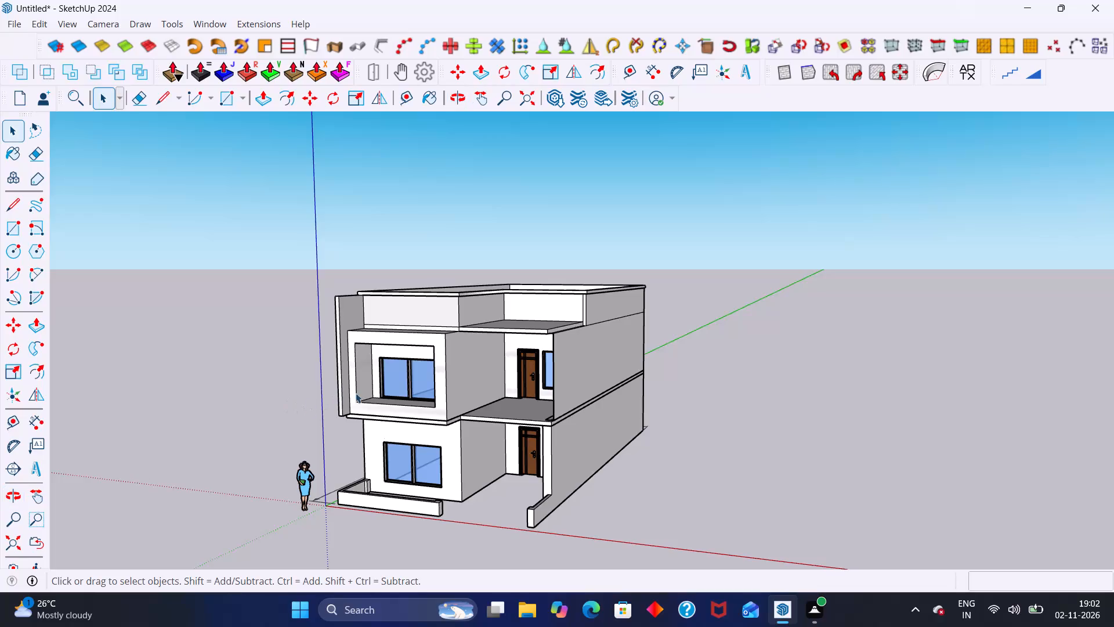
Delete the three leftover edges of the removed side wall from the upper balcony floor.
scroll(518, 419, "down", 3)
middle_click_drag(512, 420, 554, 413)
scroll(554, 413, "up", 3)
middle_click_drag(554, 413, 582, 511)
scroll(573, 496, "up", 11)
middle_click_drag(556, 459, 583, 481)
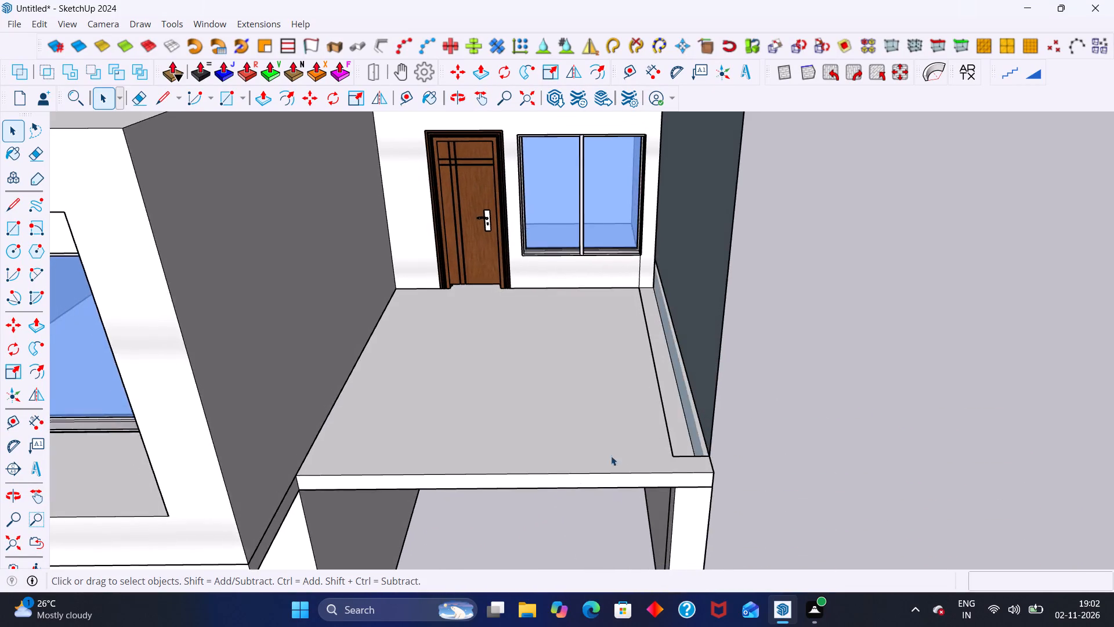
scroll(663, 448, "up", 3)
left_click(668, 431)
double_click(671, 431)
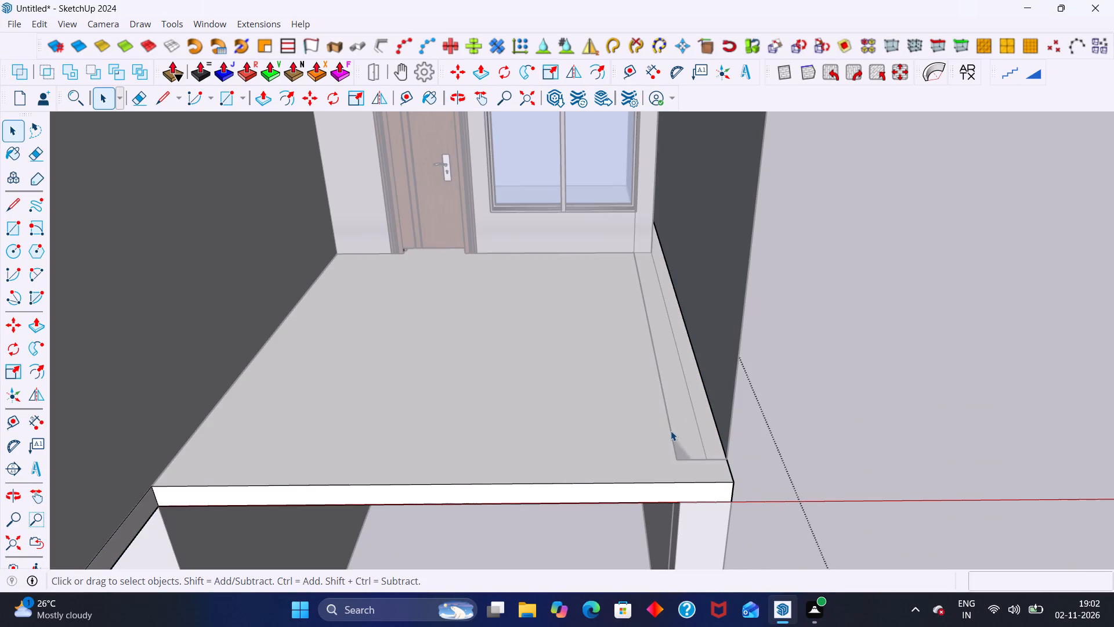
triple_click(669, 430)
double_click(669, 430)
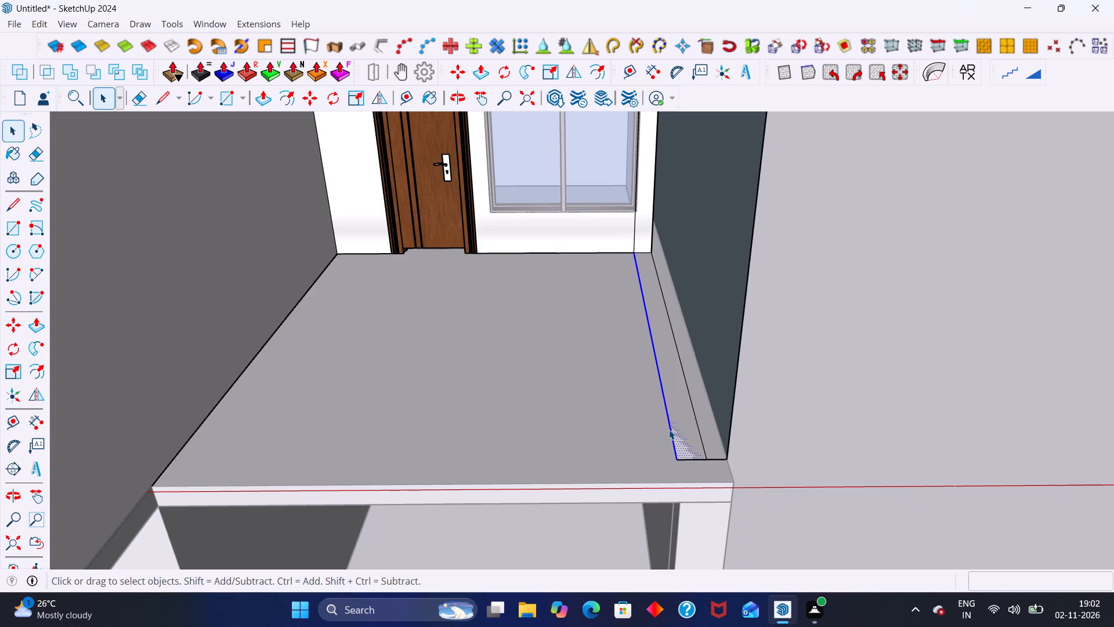
key("Delete")
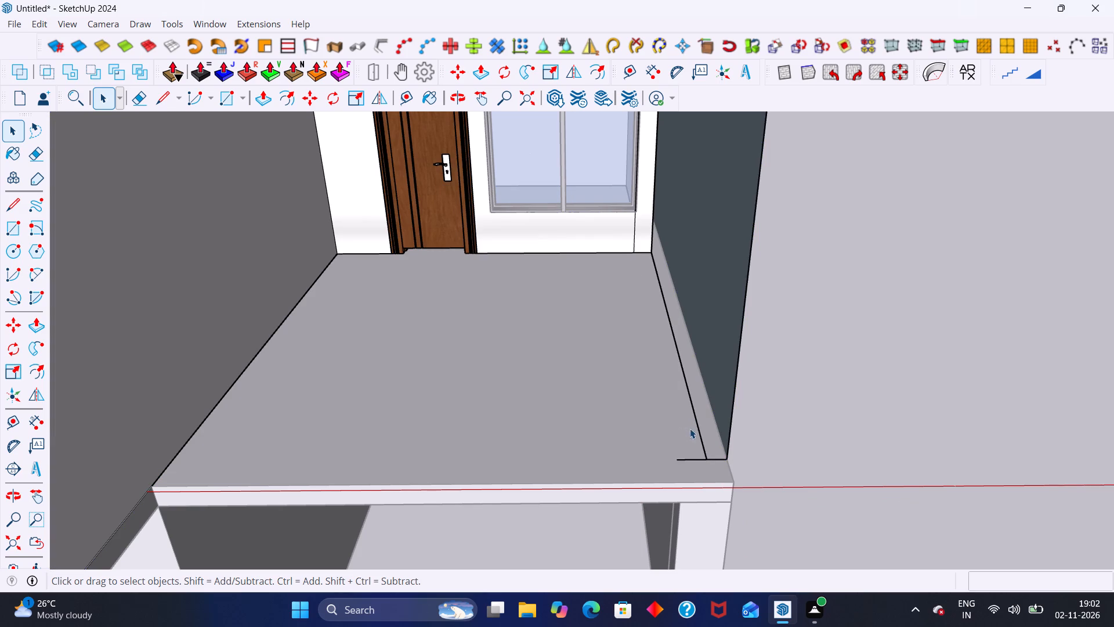
left_click(697, 428)
key("Delete")
left_click(692, 458)
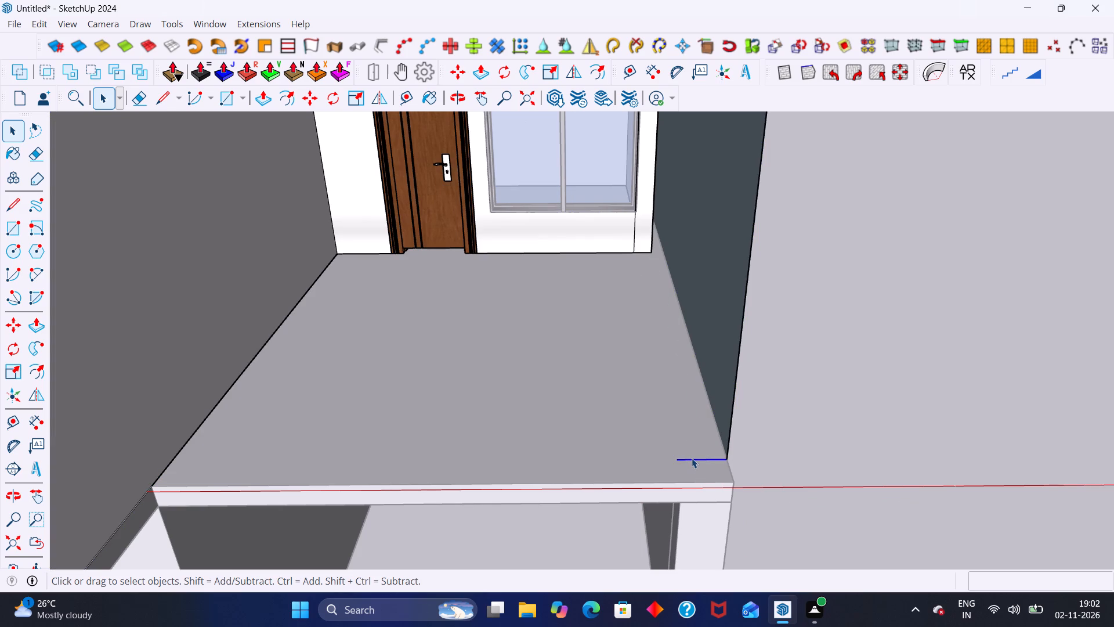
key("Delete")
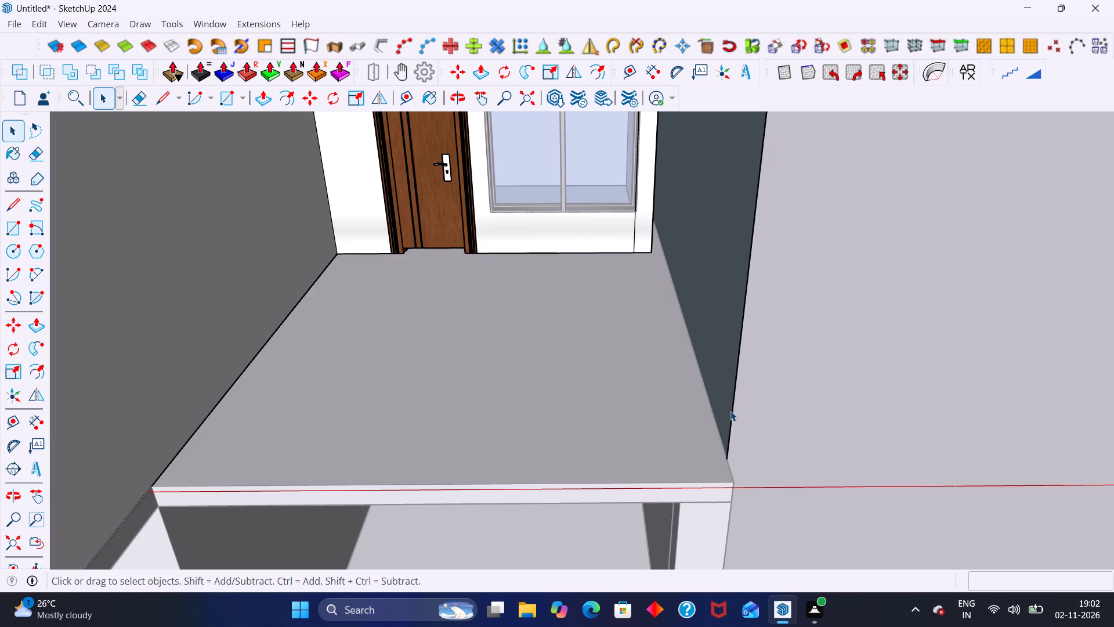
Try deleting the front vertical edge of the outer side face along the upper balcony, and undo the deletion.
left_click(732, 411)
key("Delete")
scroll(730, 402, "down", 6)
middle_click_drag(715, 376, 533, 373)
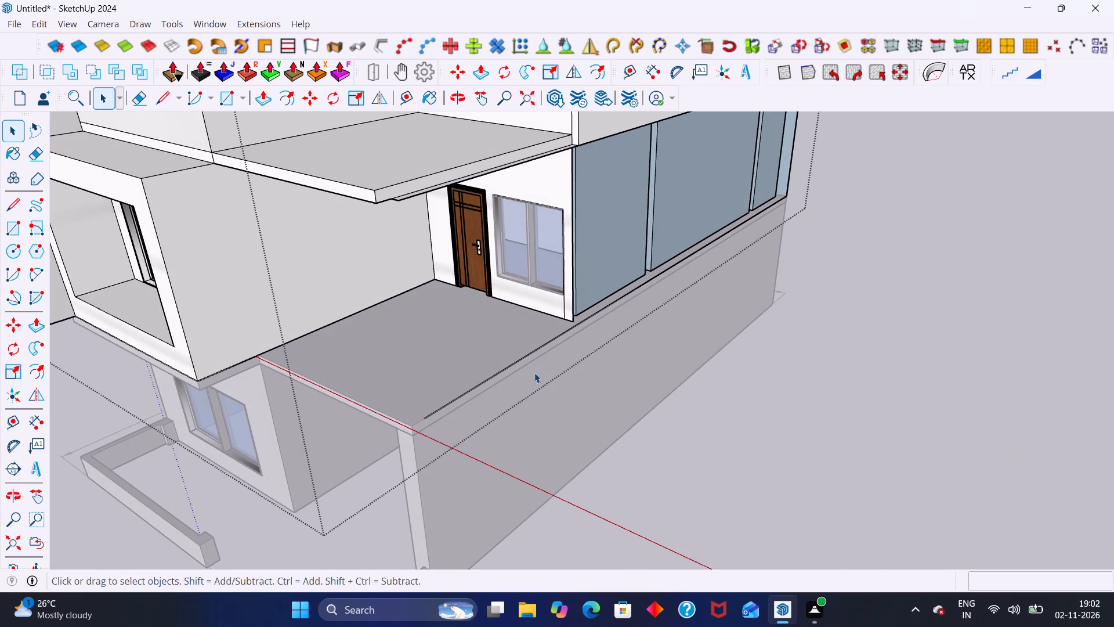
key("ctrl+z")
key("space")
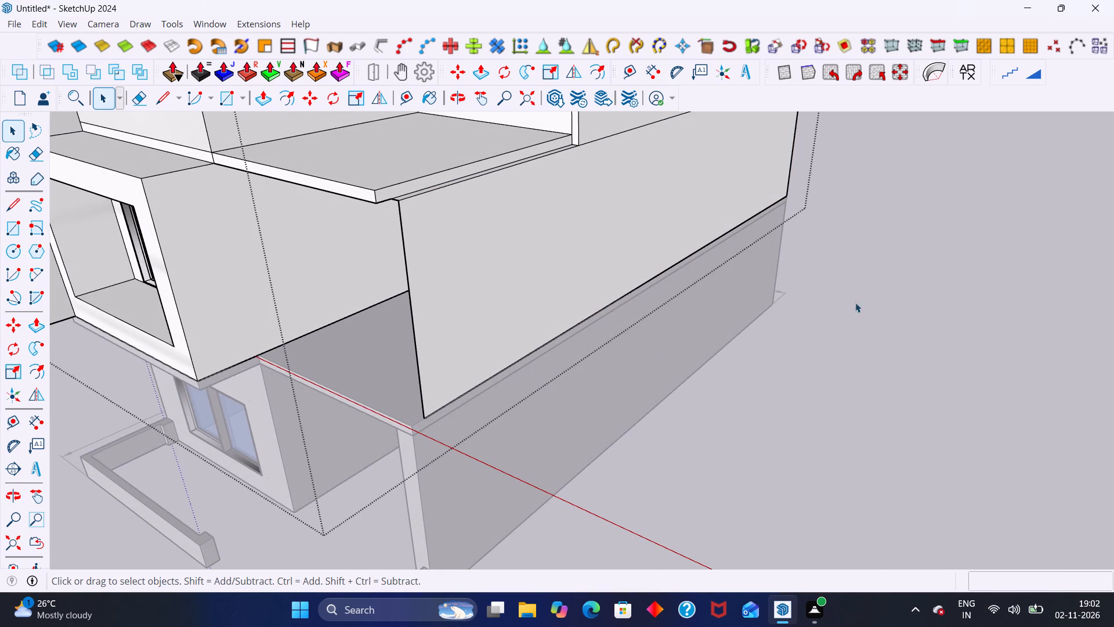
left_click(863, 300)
Examine the upper balcony's outer side face, floor edge, back wall and roof slab corner from several angles.
middle_click_drag(859, 293, 1080, 264)
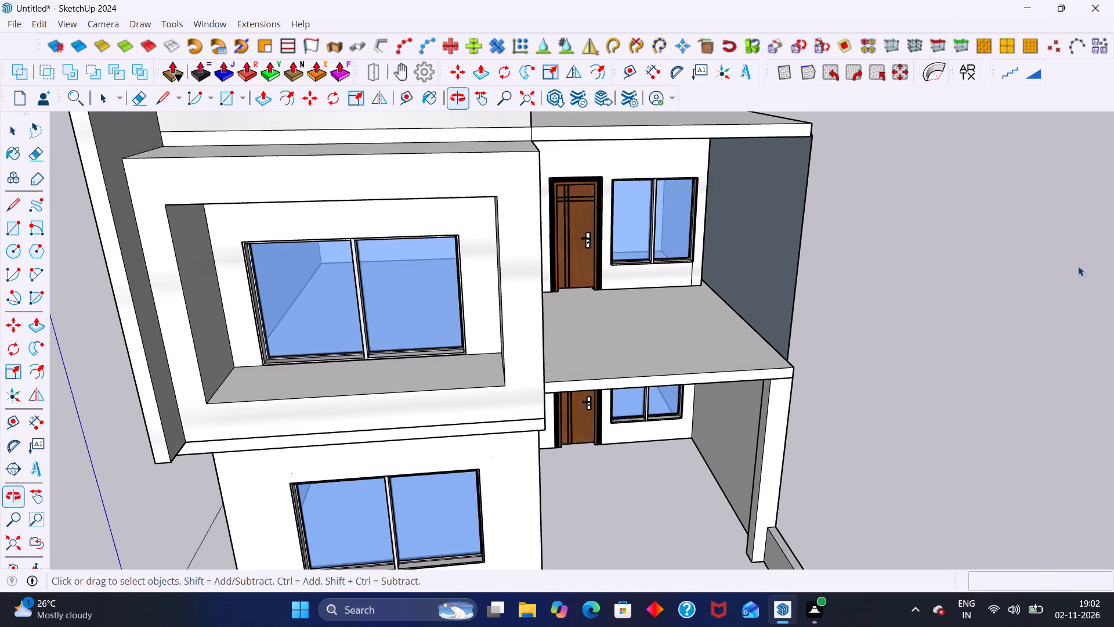
scroll(686, 260, "up", 6)
middle_click_drag(698, 256, 603, 229)
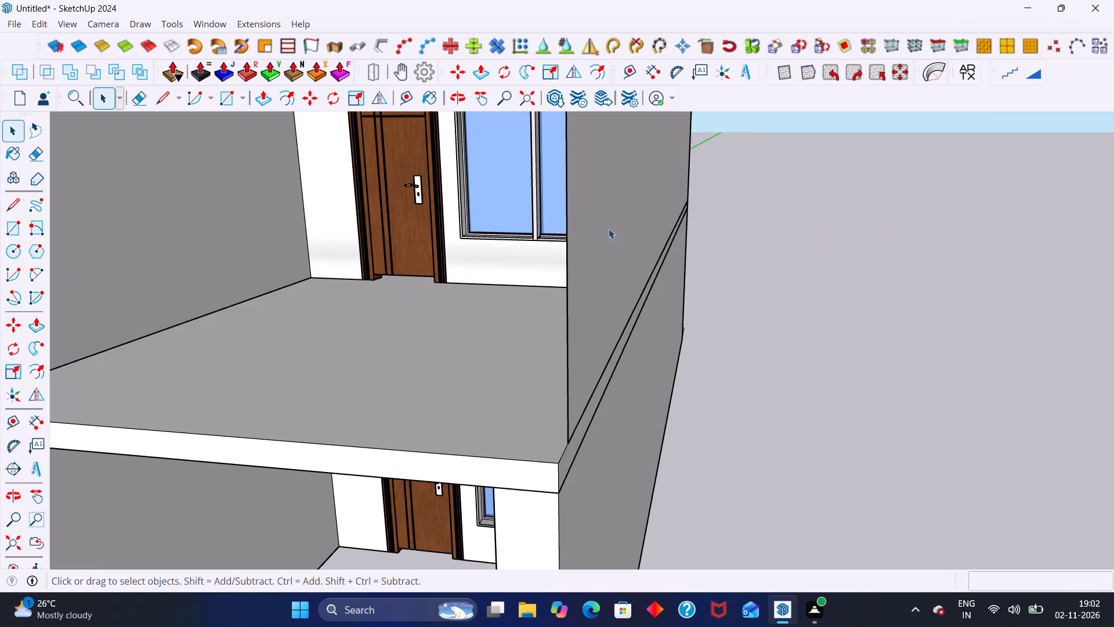
scroll(604, 230, "down", 2)
scroll(437, 235, "up", 2)
scroll(478, 283, "down", 11)
middle_click_drag(514, 404, 552, 345)
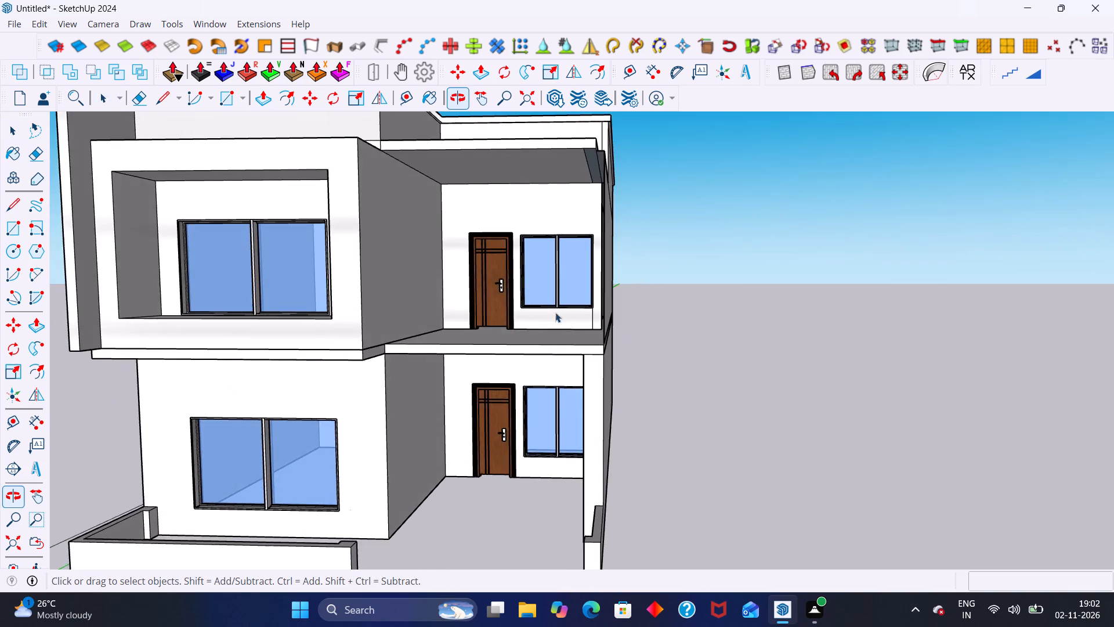
scroll(576, 194, "up", 6)
middle_click_drag(576, 147, 591, 160)
scroll(607, 148, "up", 4)
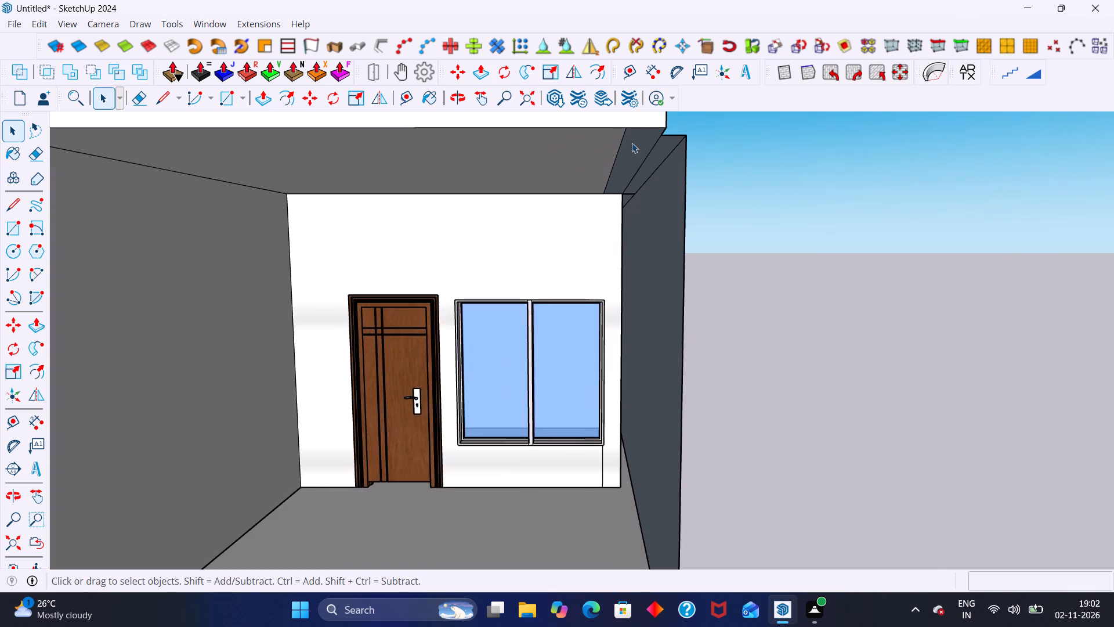
middle_click_drag(596, 251, 565, 277)
scroll(587, 490, "down", 9)
Draw a rectangle about 12' 8 7/8" by 7 7/16" over the strip along the outer side of the balcony roof slab's underside.
middle_click_drag(605, 504, 613, 337)
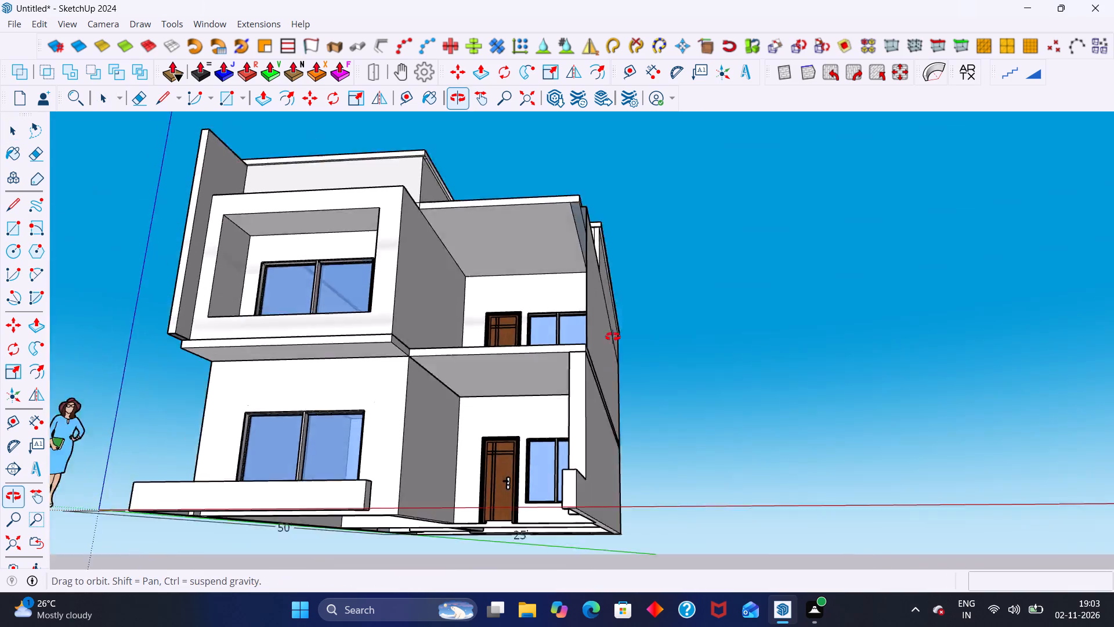
middle_click_drag(613, 337, 613, 331)
scroll(598, 143, "up", 15)
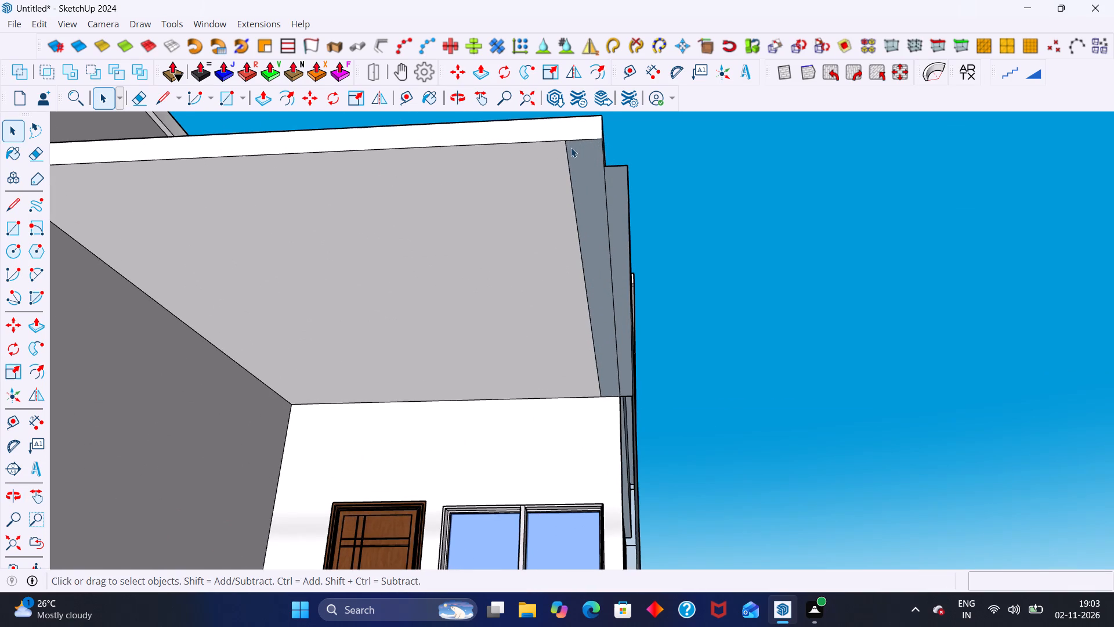
key("r")
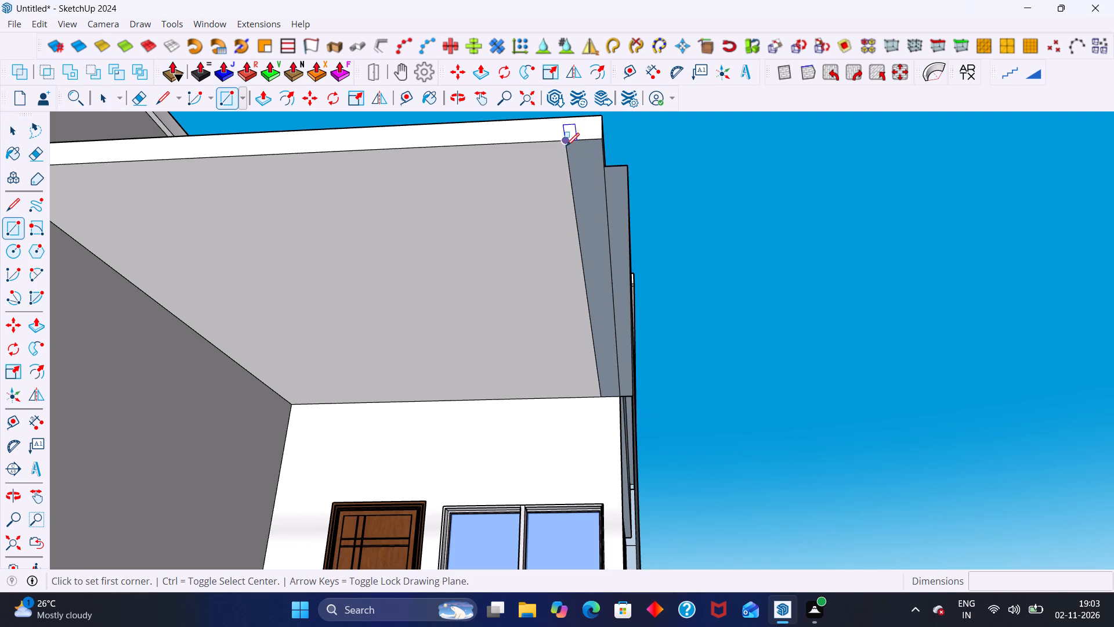
left_click(566, 145)
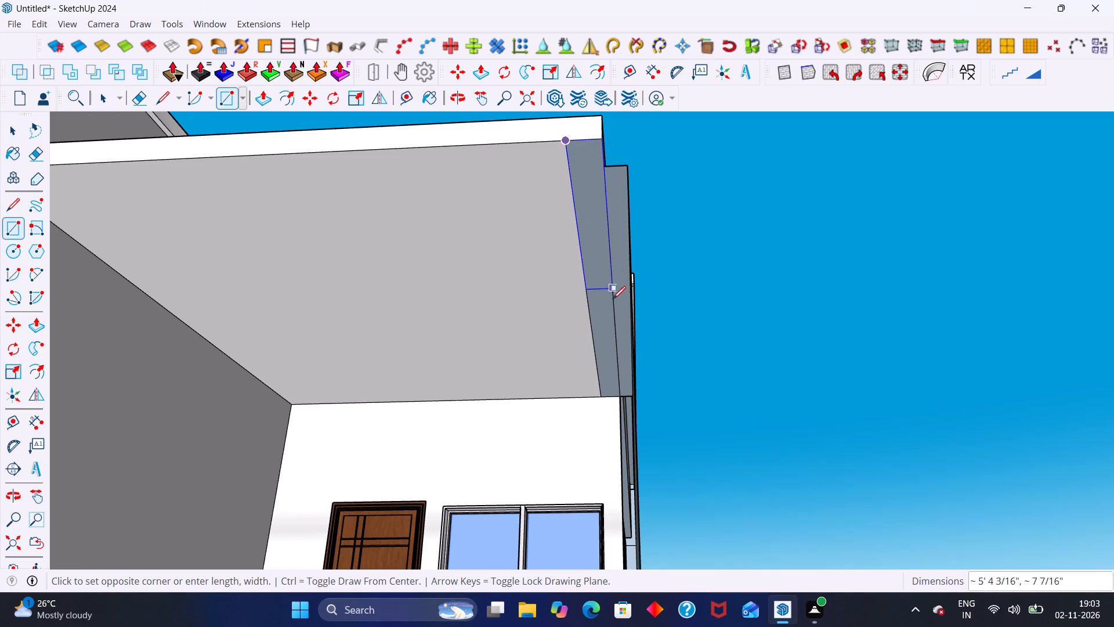
left_click(620, 395)
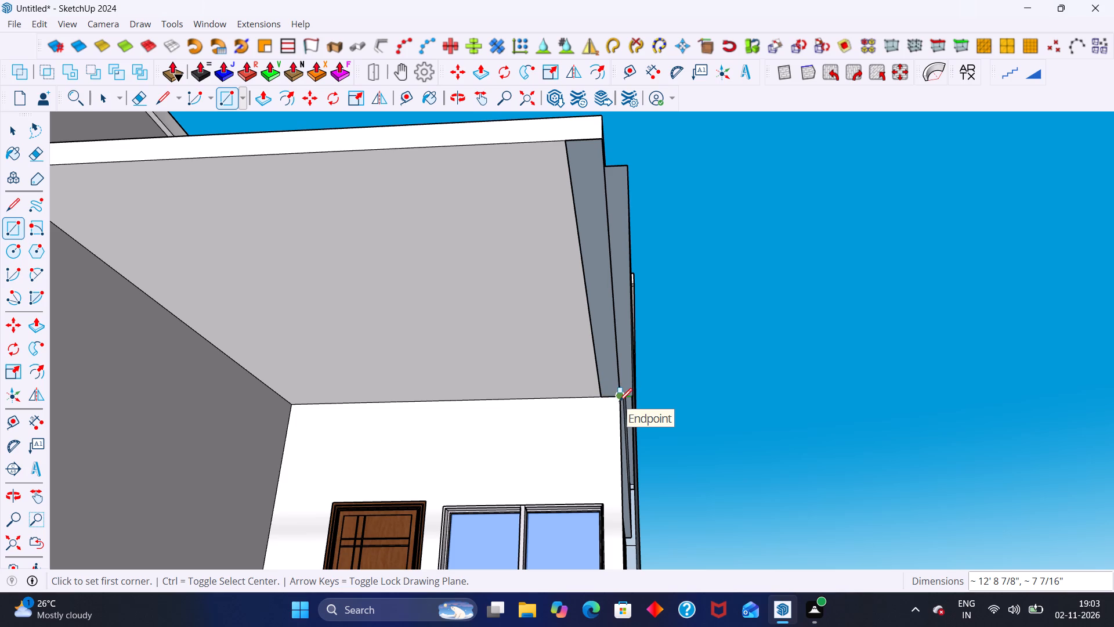
key("space")
left_click(723, 306)
Examine the upper balcony roof slab's underside and outer strip inside the upper-storey group, and the front elevation from below.
scroll(718, 306, "down", 7)
triple_click(513, 286)
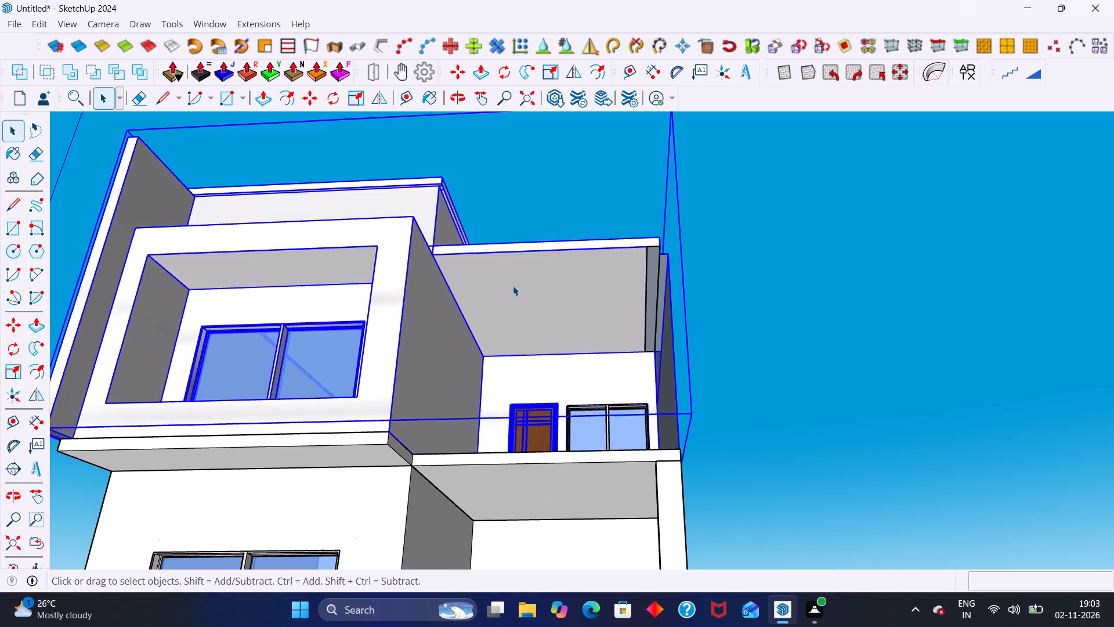
left_click(602, 283)
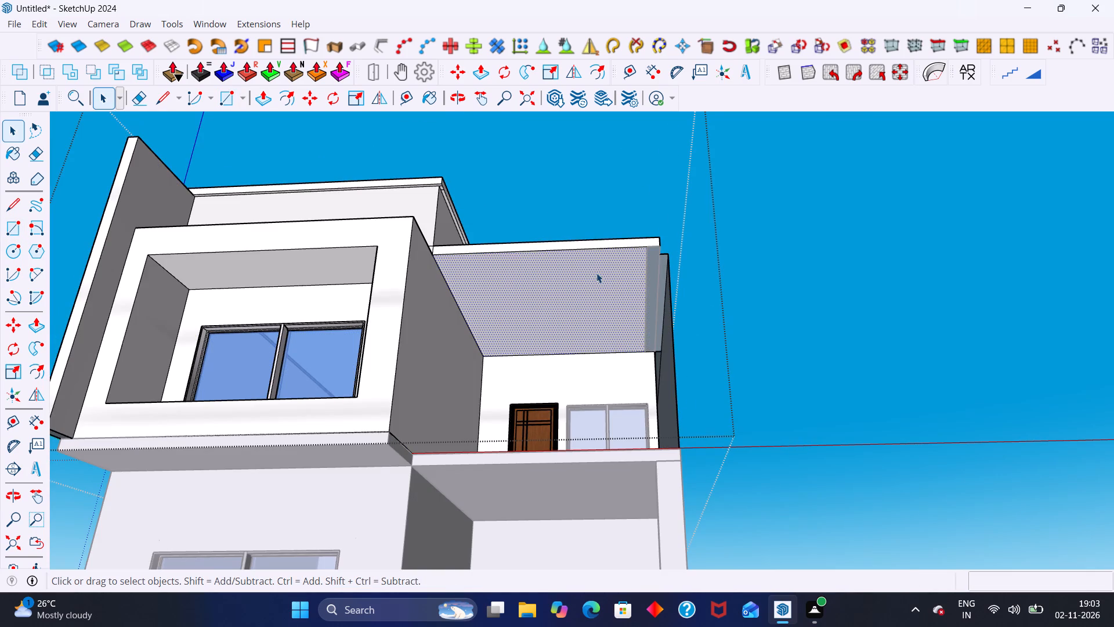
left_click(596, 273)
left_click(625, 224)
middle_click_drag(648, 275, 612, 258)
scroll(614, 244, "up", 3)
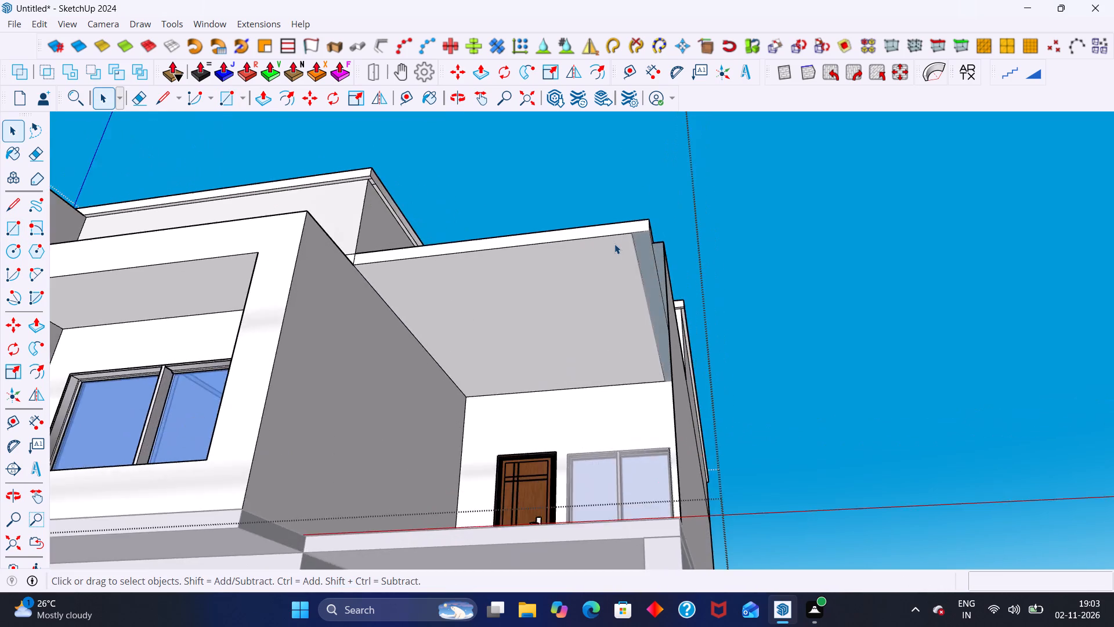
scroll(614, 244, "up", 13)
scroll(503, 181, "down", 5)
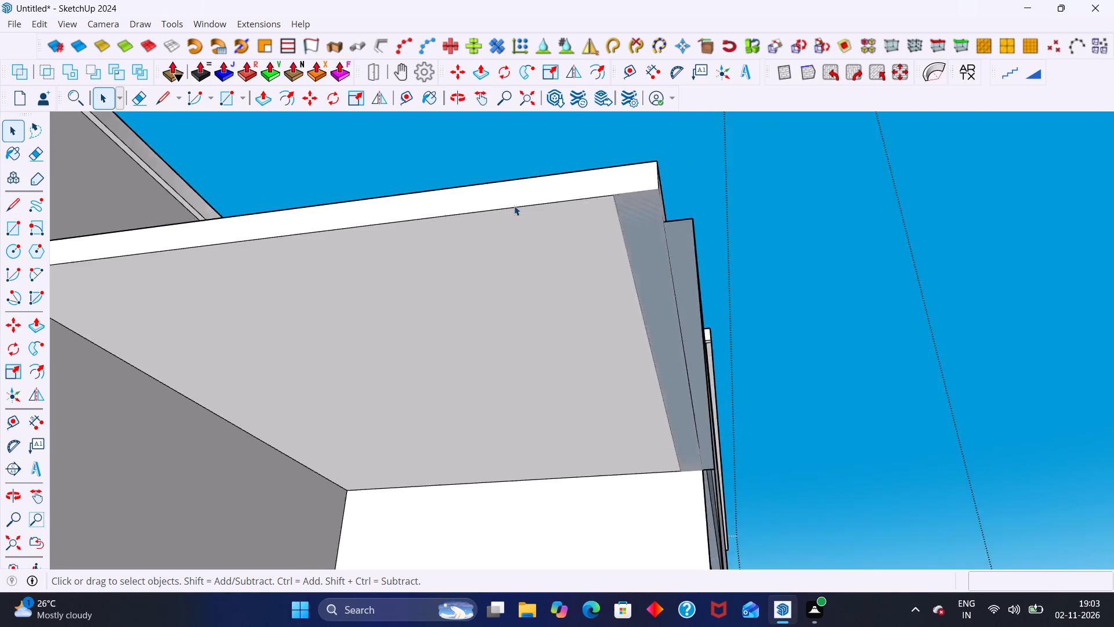
scroll(514, 206, "down", 15)
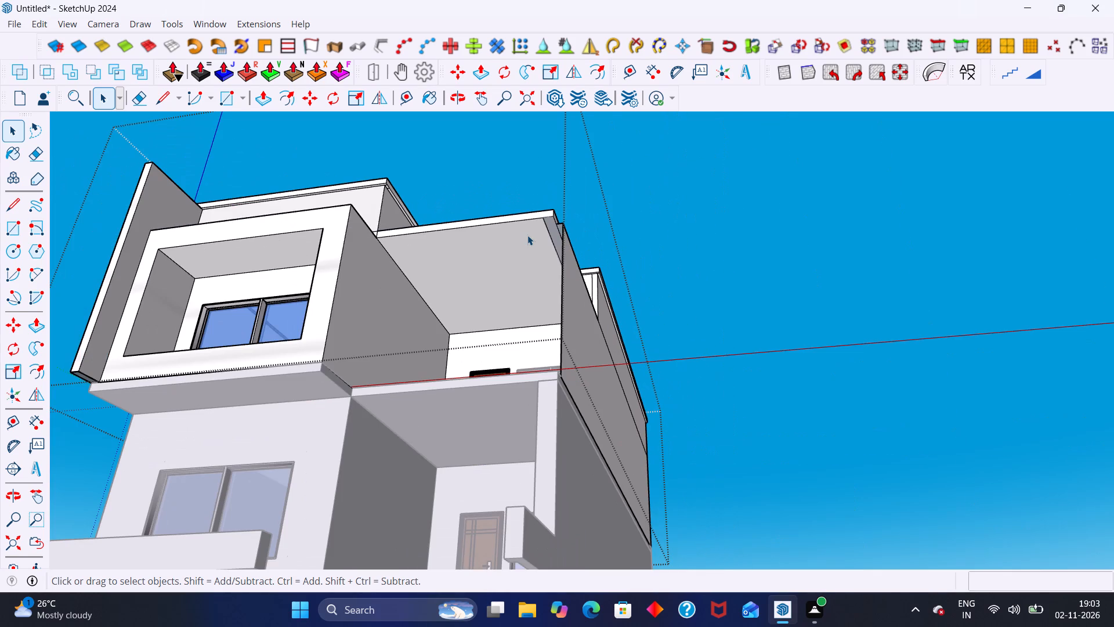
scroll(520, 235, "down", 4)
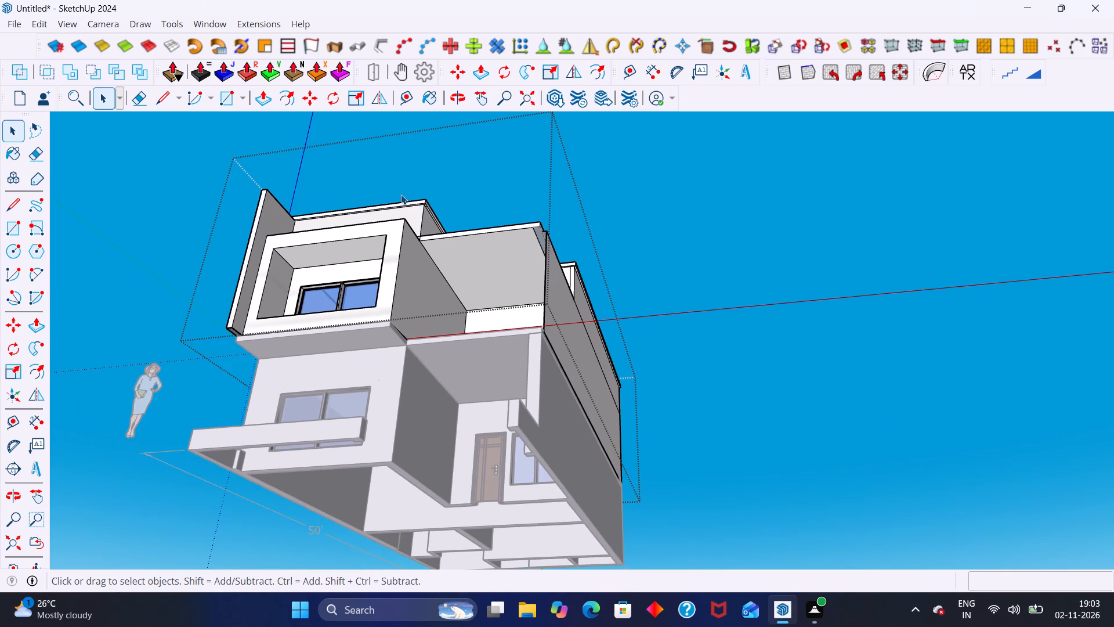
middle_click_drag(401, 194, 542, 230)
left_click(724, 229)
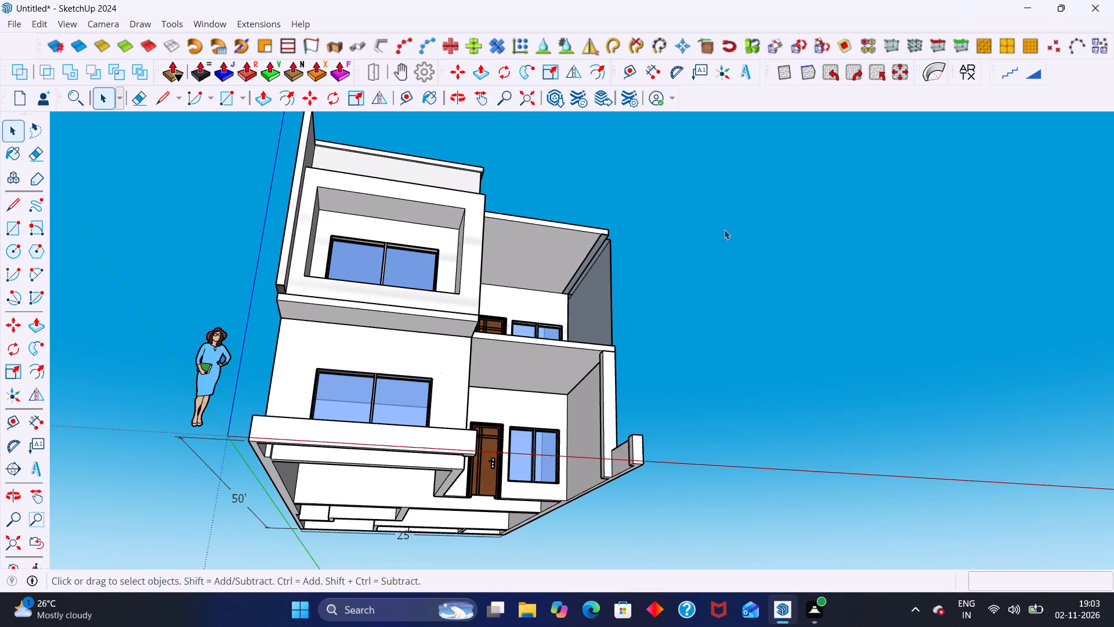
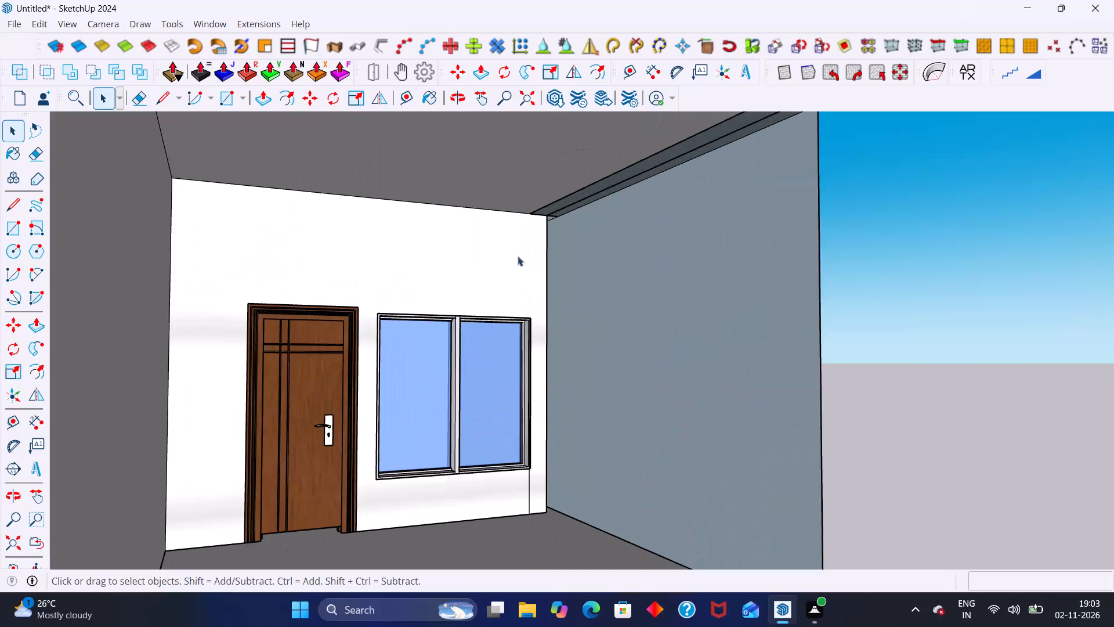
Examine the upper balcony's inner corner where the back wall, outer side wall and roof slab meet, and the strip along the side edge.
middle_click_drag(499, 224, 528, 242)
scroll(536, 242, "up", 10)
middle_click_drag(540, 236, 621, 245)
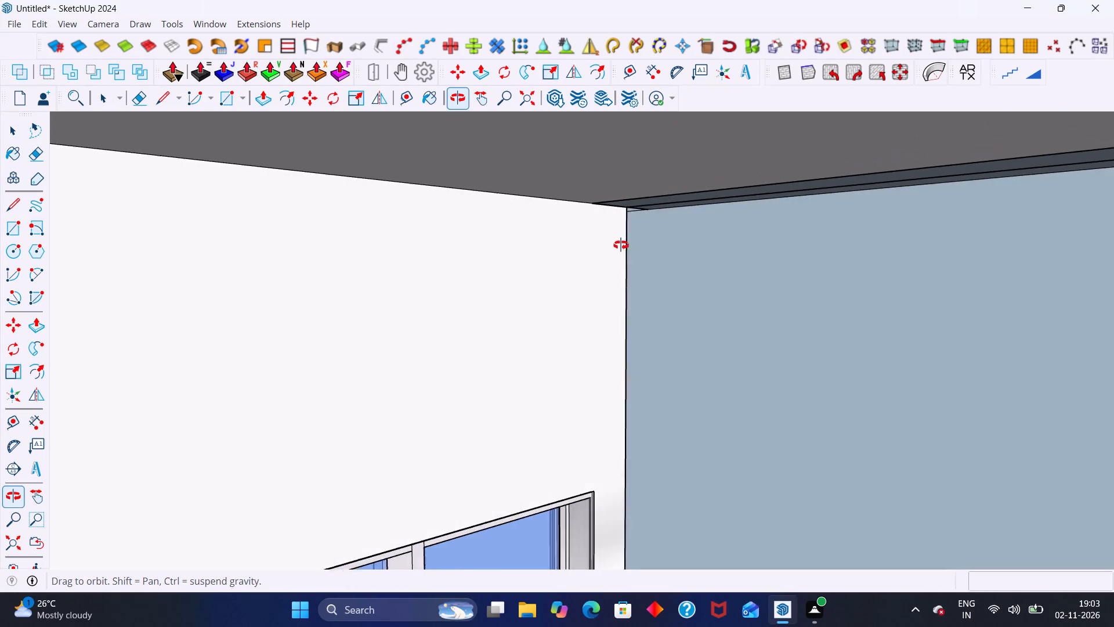
middle_click_drag(621, 245, 638, 241)
scroll(623, 236, "up", 8)
middle_click_drag(609, 240, 338, 253)
scroll(649, 246, "down", 8)
middle_click_drag(643, 241, 578, 254)
middle_click_drag(550, 250, 638, 266)
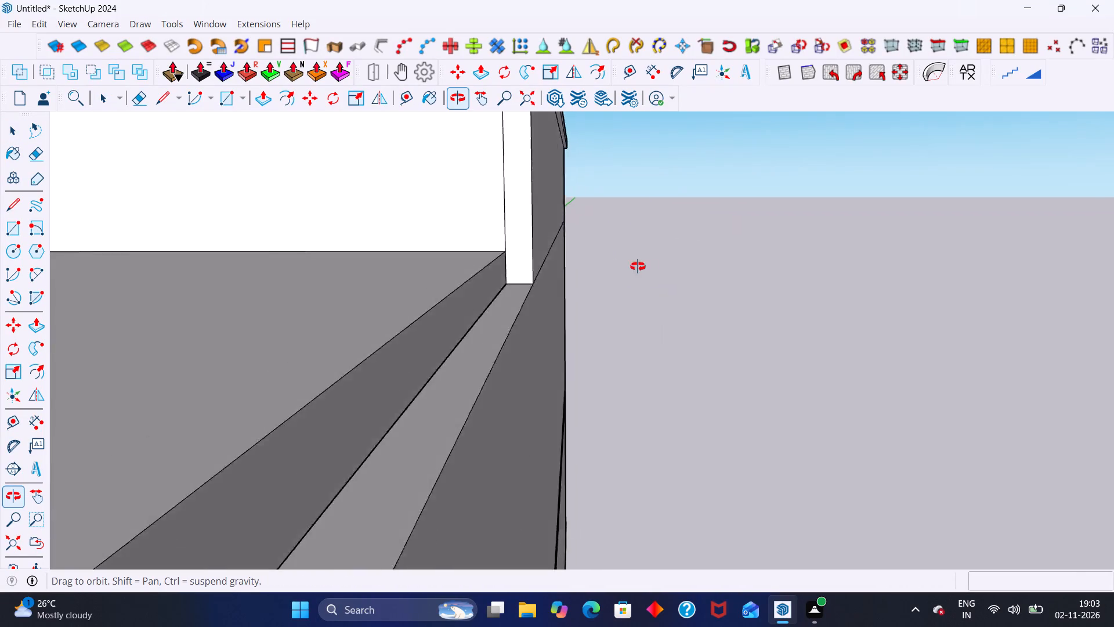
middle_click_drag(638, 266, 677, 271)
scroll(645, 244, "down", 2)
middle_click_drag(644, 242, 643, 159)
Examine the roof slab's outer front corner and underside strip against the top of the balcony's side wall from below.
scroll(577, 369, "up", 1)
middle_click_drag(577, 369, 577, 367)
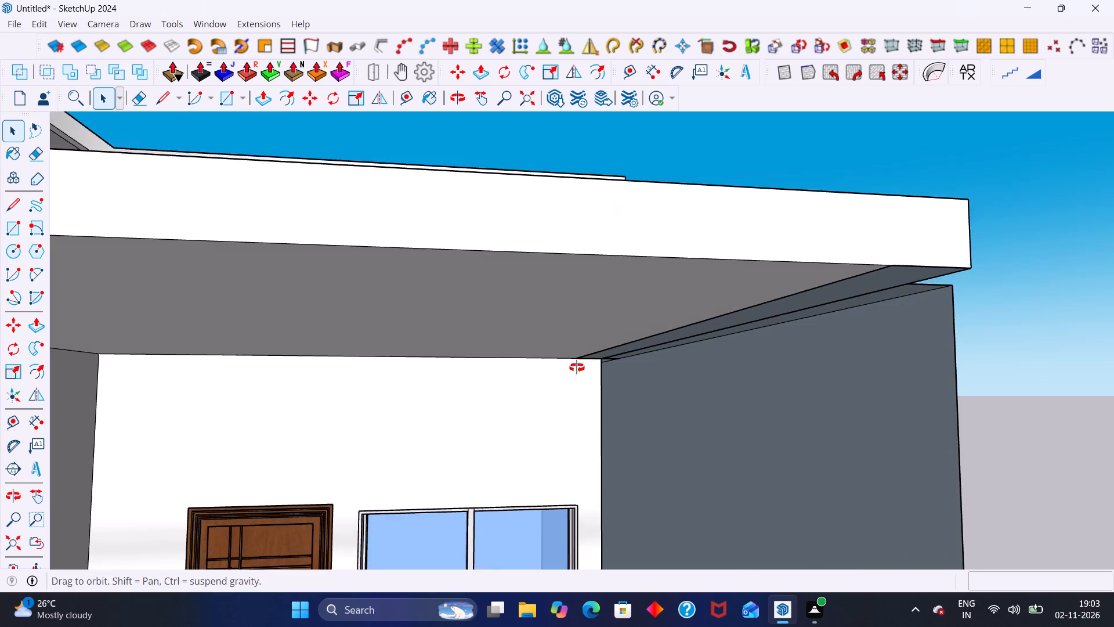
middle_click_drag(577, 367, 541, 316)
scroll(584, 303, "up", 3)
scroll(591, 309, "down", 7)
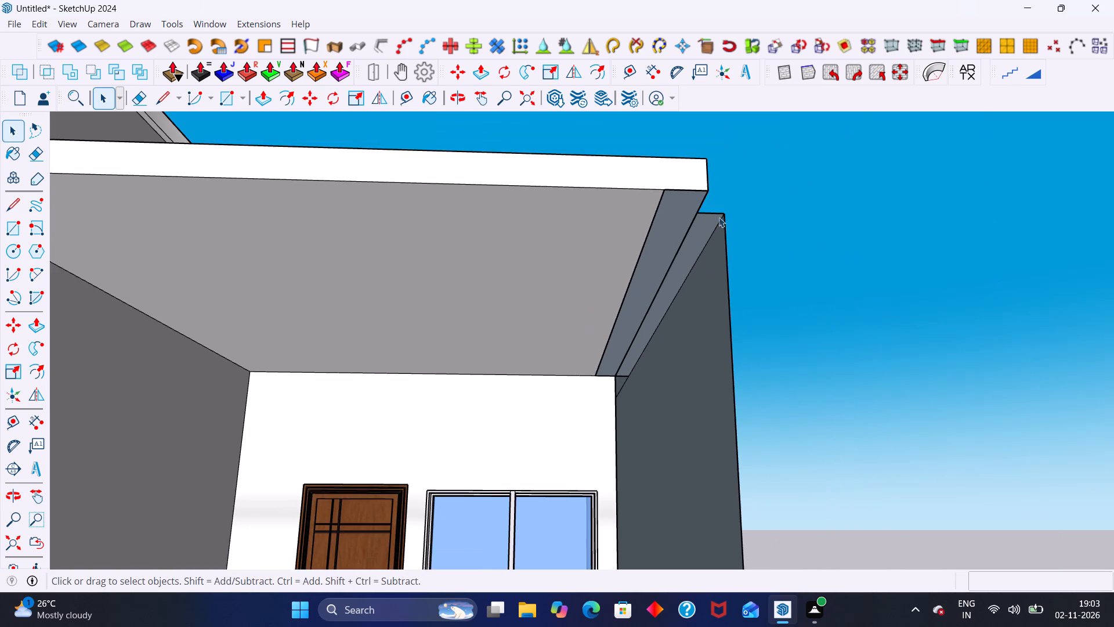
middle_click_drag(707, 218, 599, 249)
scroll(632, 229, "up", 3)
middle_click_drag(627, 229, 649, 230)
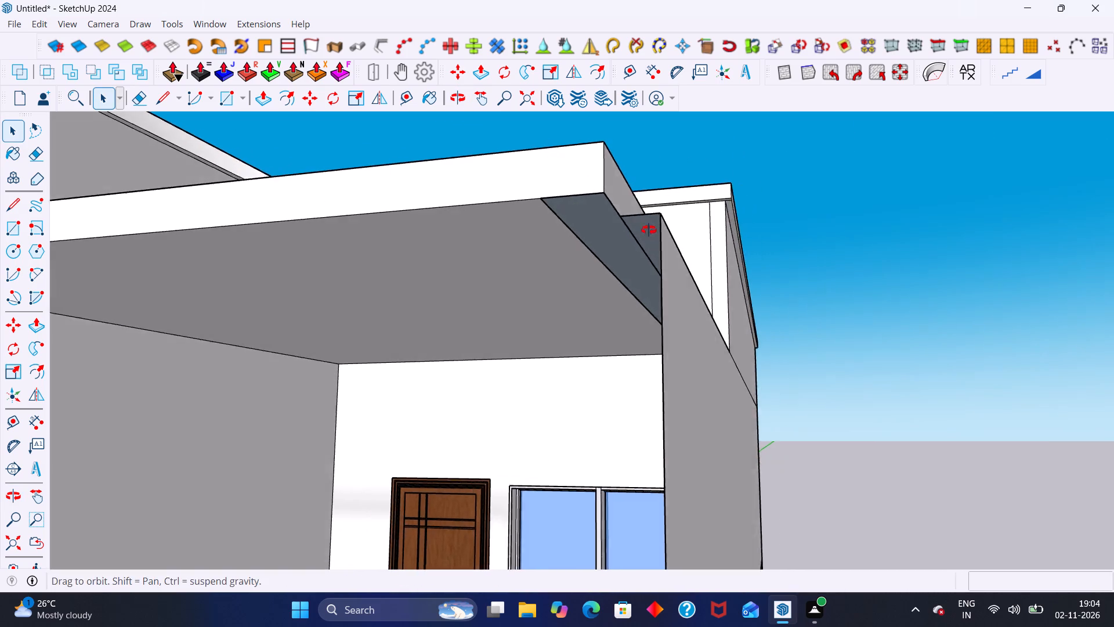
middle_click_drag(649, 230, 660, 228)
scroll(613, 243, "up", 4)
middle_click_drag(603, 246, 667, 219)
scroll(612, 228, "up", 1)
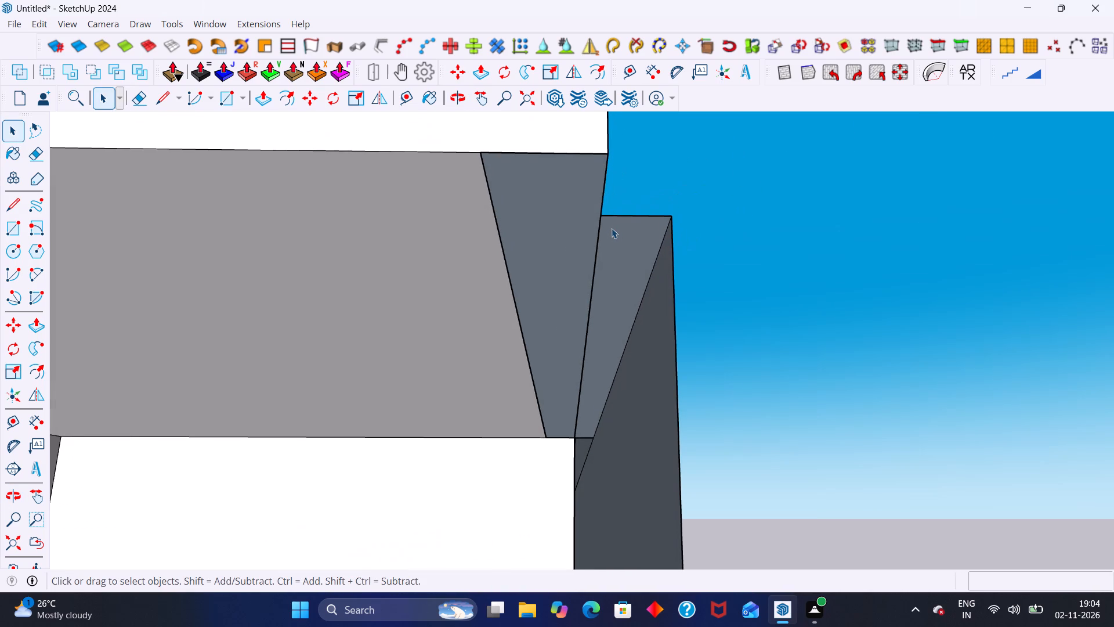
scroll(612, 210, "up", 2)
scroll(578, 212, "down", 6)
Draw a rectangle about 12' 8 7/8" by 7 7/16" over the outer strip of the balcony roof slab's underside.
middle_click_drag(541, 221, 562, 204)
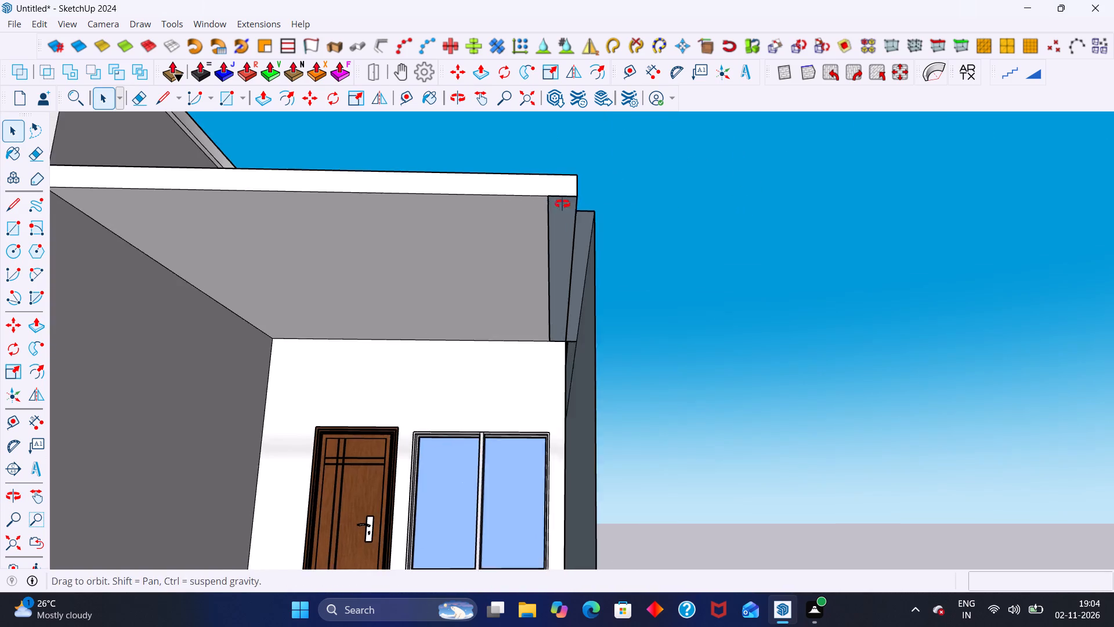
middle_click_drag(562, 204, 563, 203)
scroll(583, 187, "up", 4)
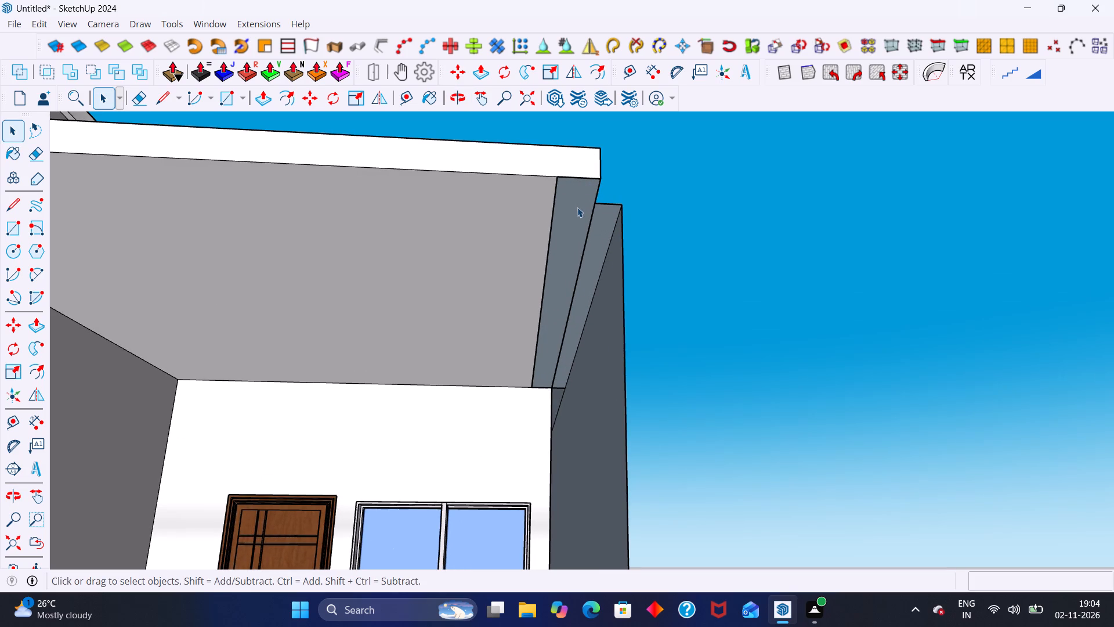
key("r")
left_click(560, 180)
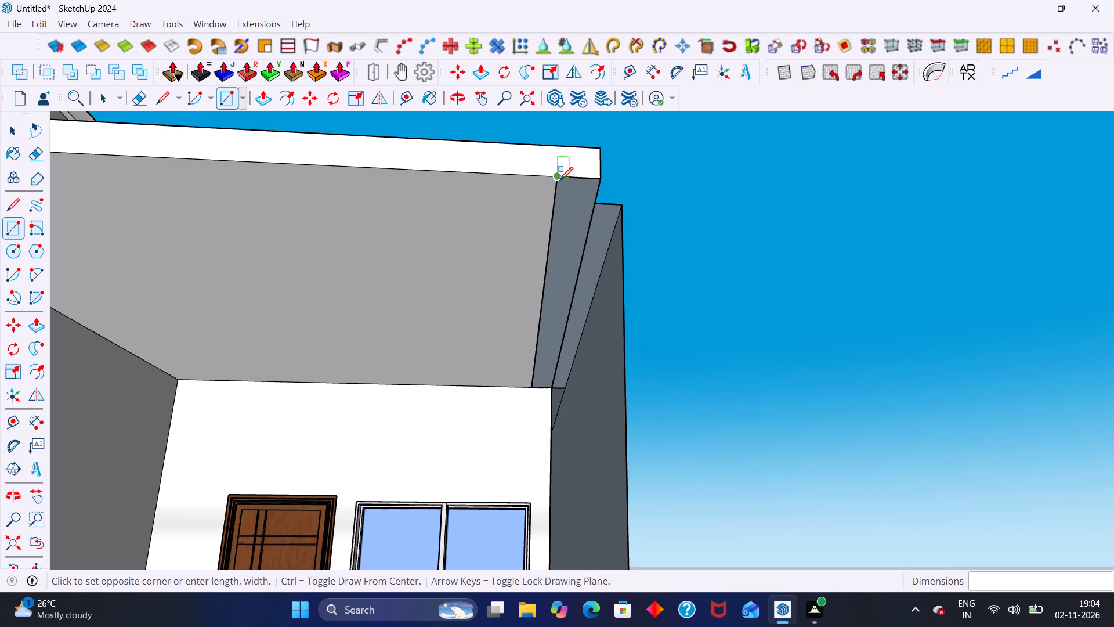
left_click(552, 384)
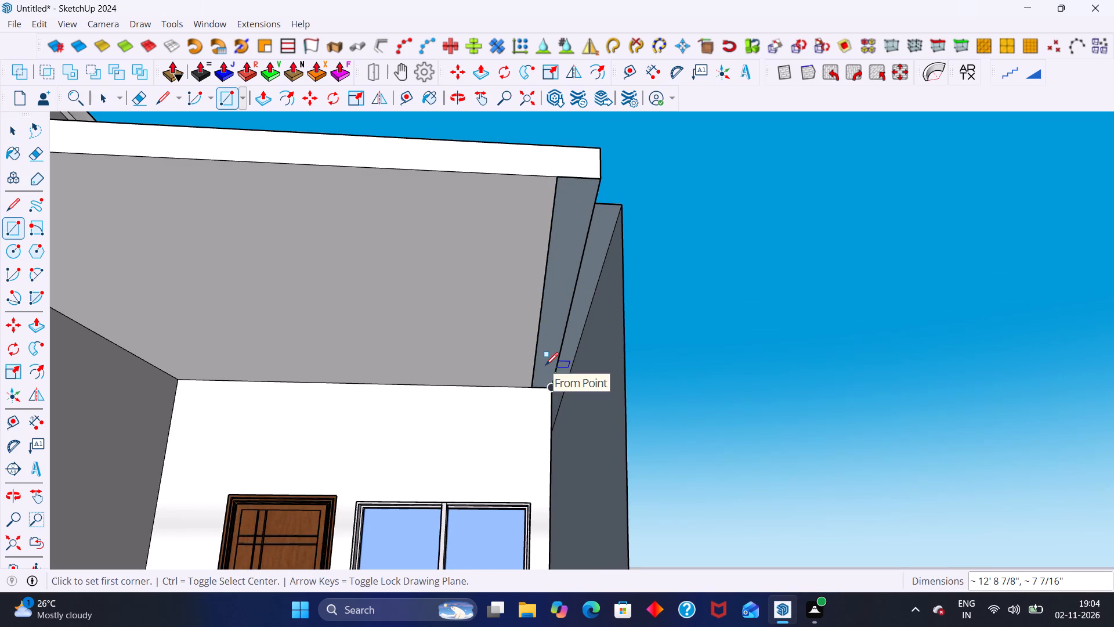
Activate the Paint Bucket tool over the outer strip of the balcony roof slab's underside.
key("b")
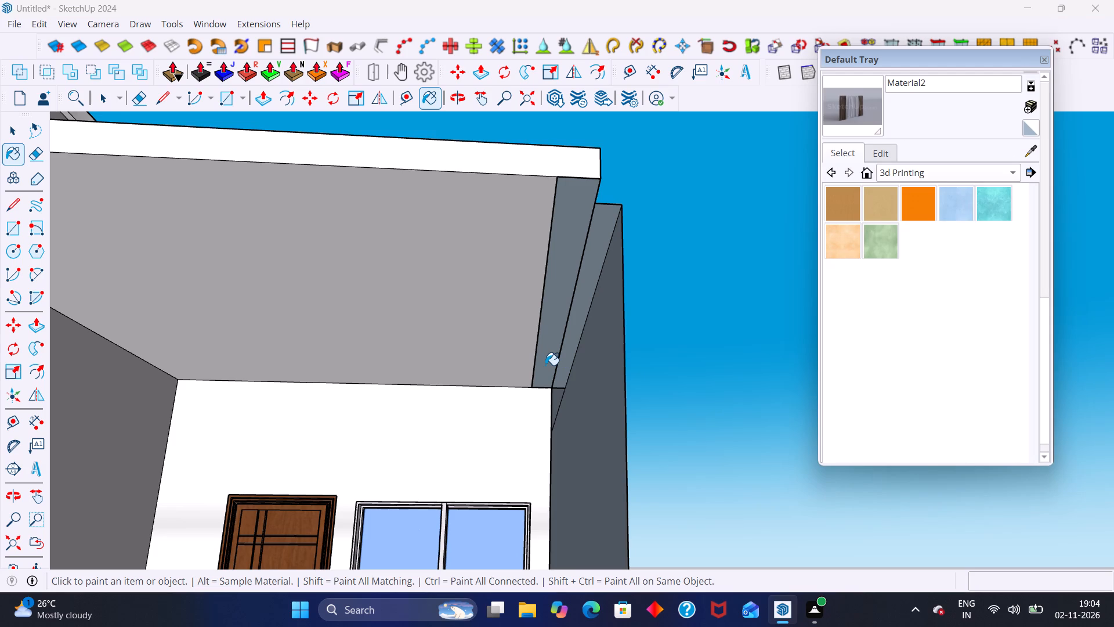
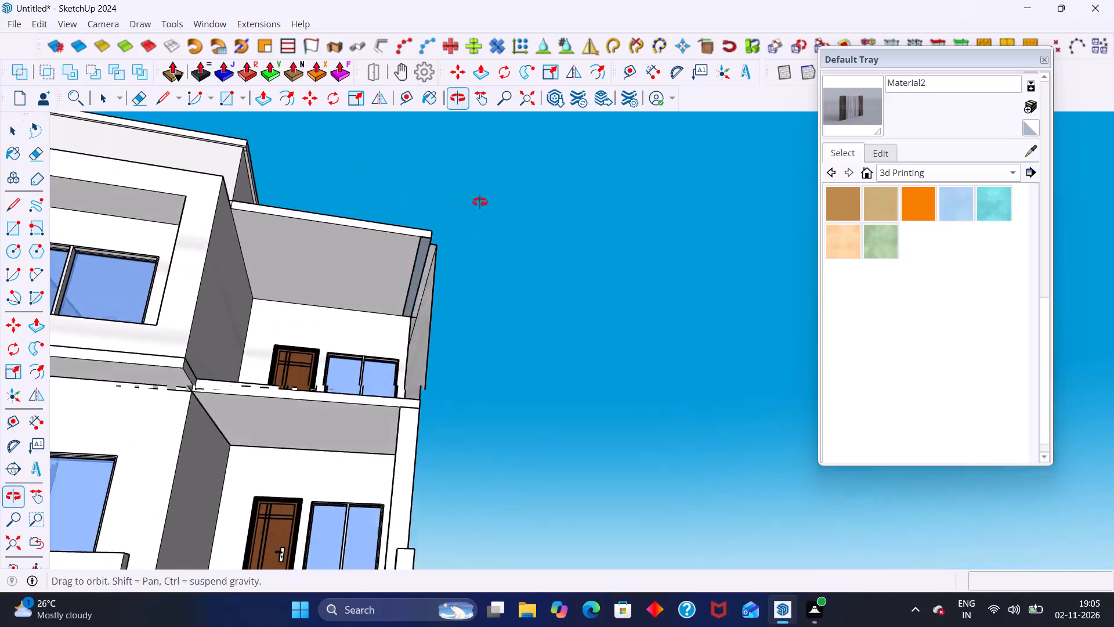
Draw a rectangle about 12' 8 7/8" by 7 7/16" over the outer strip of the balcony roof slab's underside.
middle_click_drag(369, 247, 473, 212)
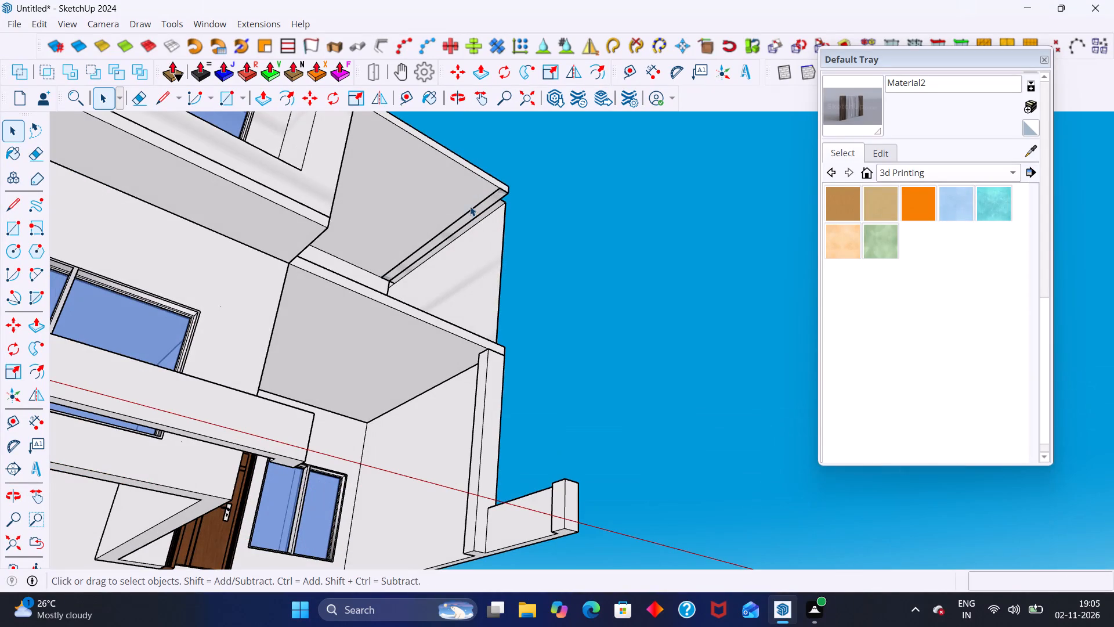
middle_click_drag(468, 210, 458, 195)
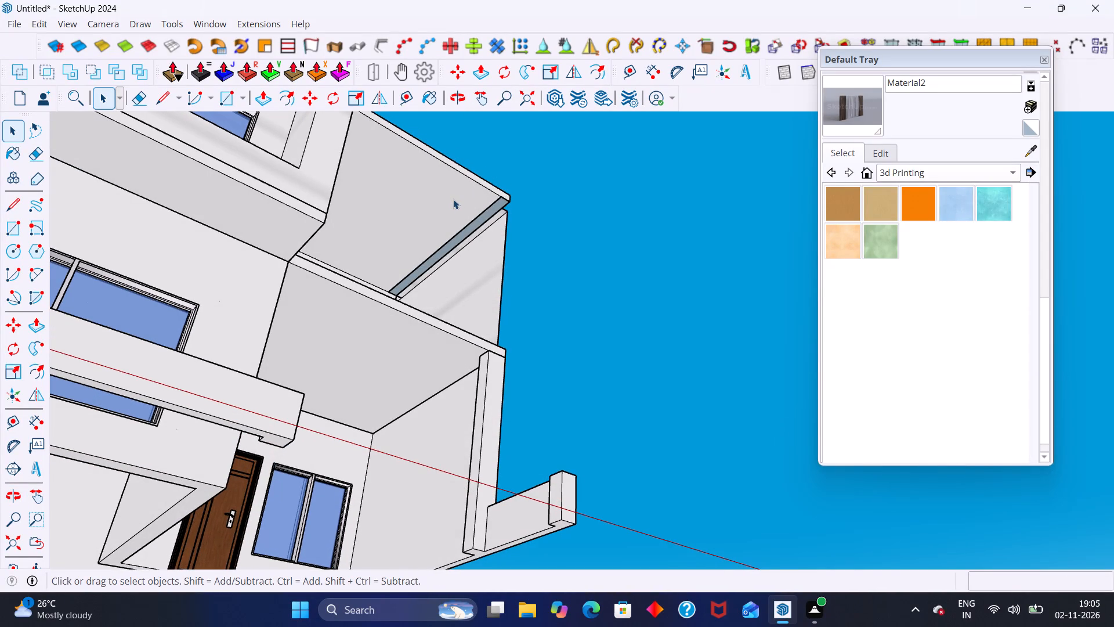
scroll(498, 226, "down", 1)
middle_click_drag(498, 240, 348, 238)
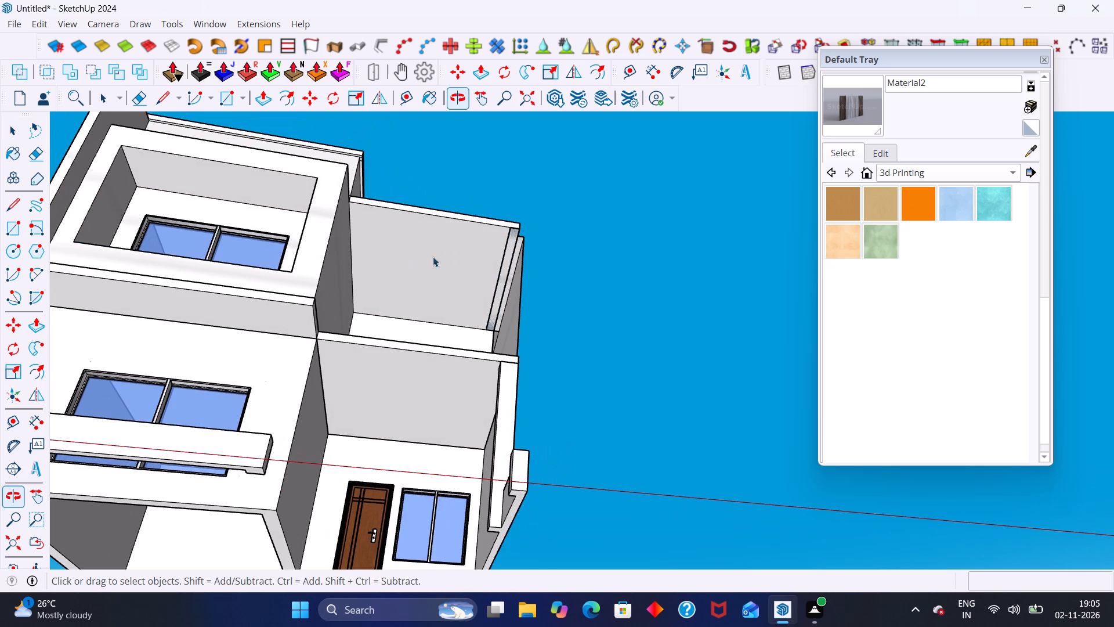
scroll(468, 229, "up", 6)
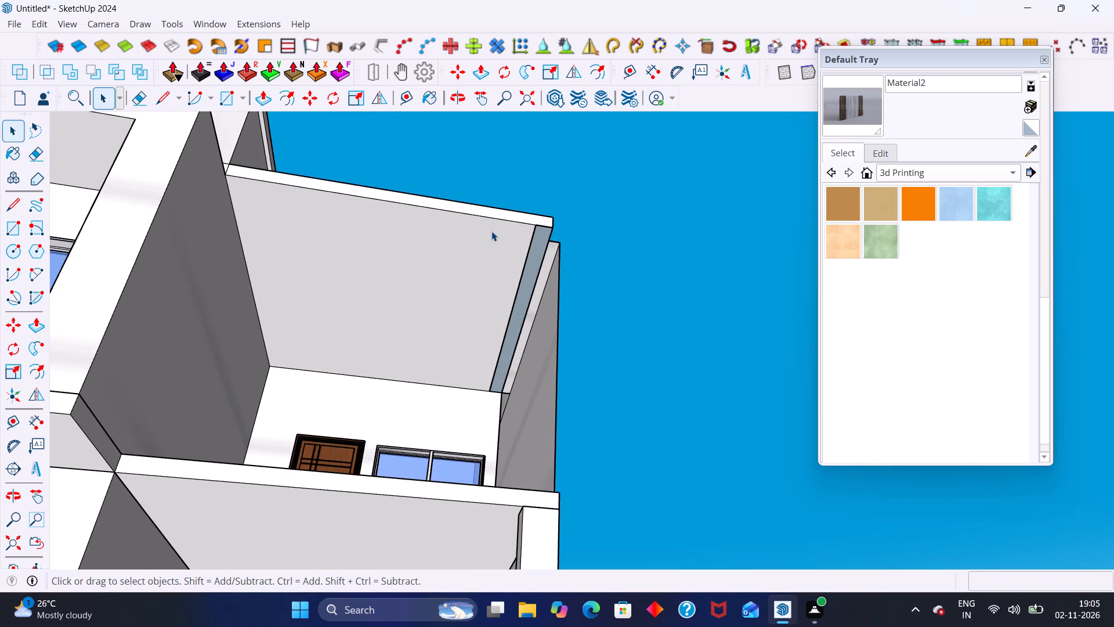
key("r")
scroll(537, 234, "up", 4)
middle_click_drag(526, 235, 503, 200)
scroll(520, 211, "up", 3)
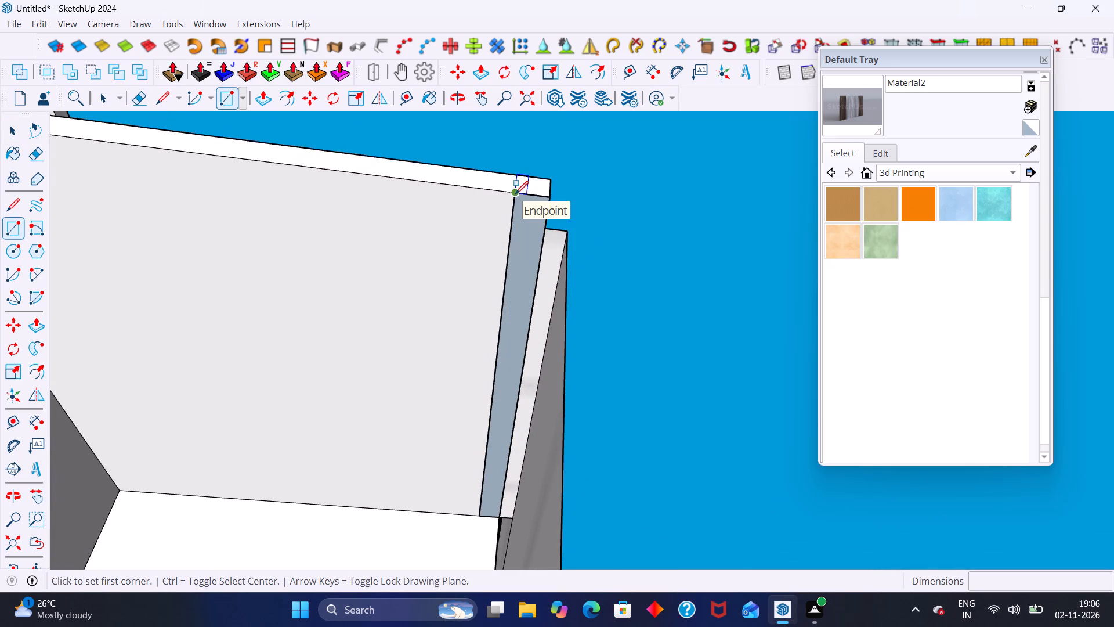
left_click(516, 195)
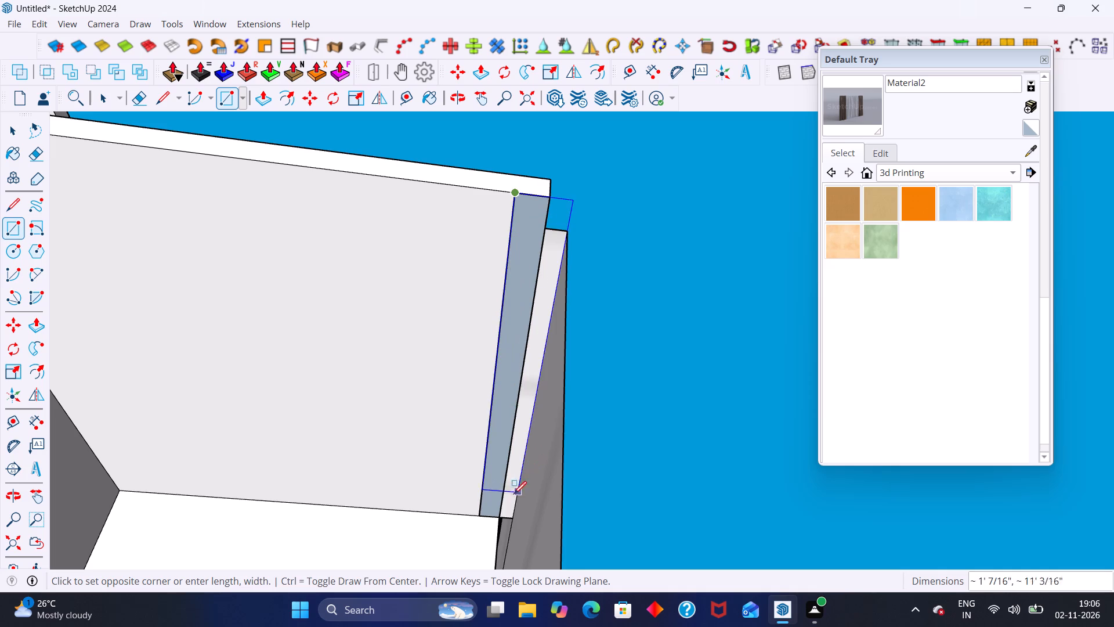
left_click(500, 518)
Delete the blue-grey face covering the outer strip of the upper balcony roof slab's underside.
key("b")
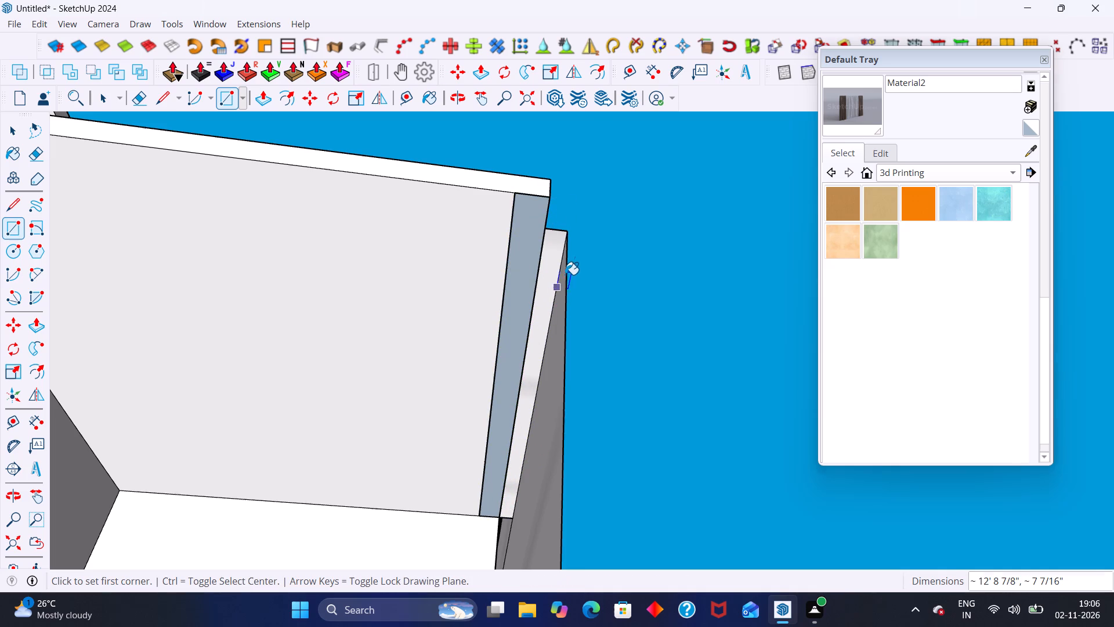
middle_click_drag(573, 230, 479, 383)
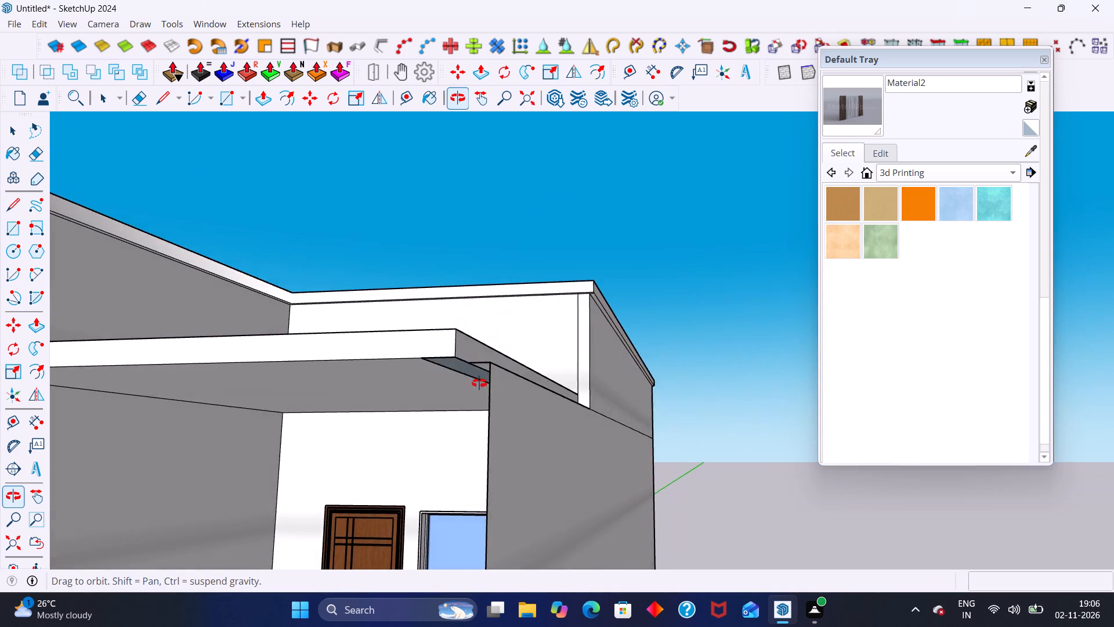
middle_click_drag(479, 383, 486, 403)
scroll(468, 388, "up", 2)
middle_click_drag(467, 391, 570, 375)
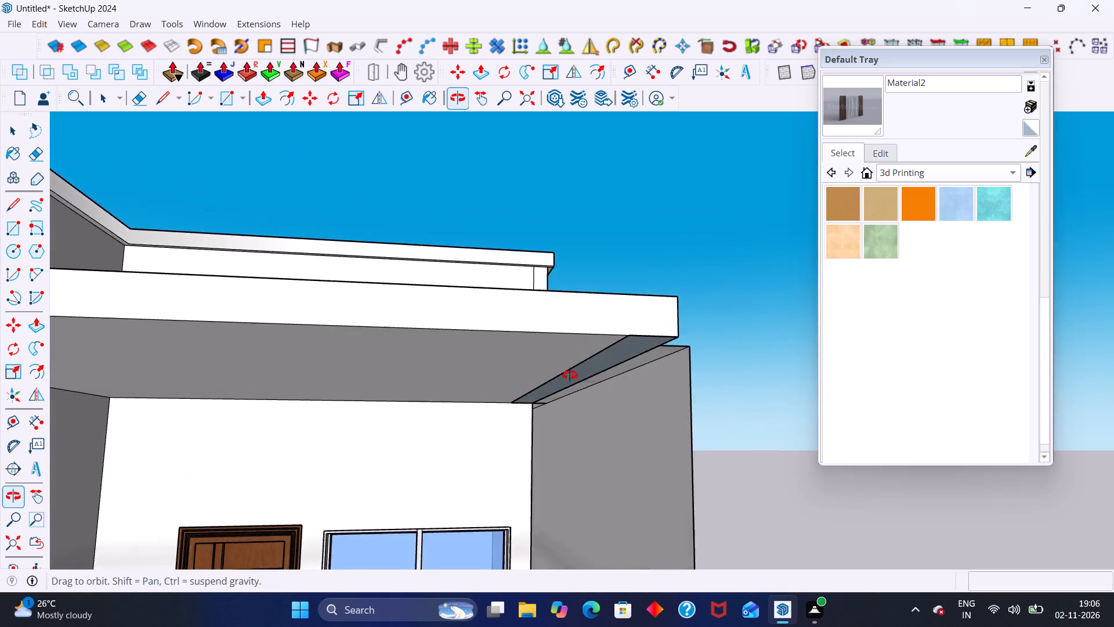
middle_click_drag(570, 375, 590, 369)
middle_click_drag(615, 382, 559, 320)
scroll(615, 382, "up", 1)
scroll(576, 265, "up", 4)
middle_click_drag(591, 243, 580, 243)
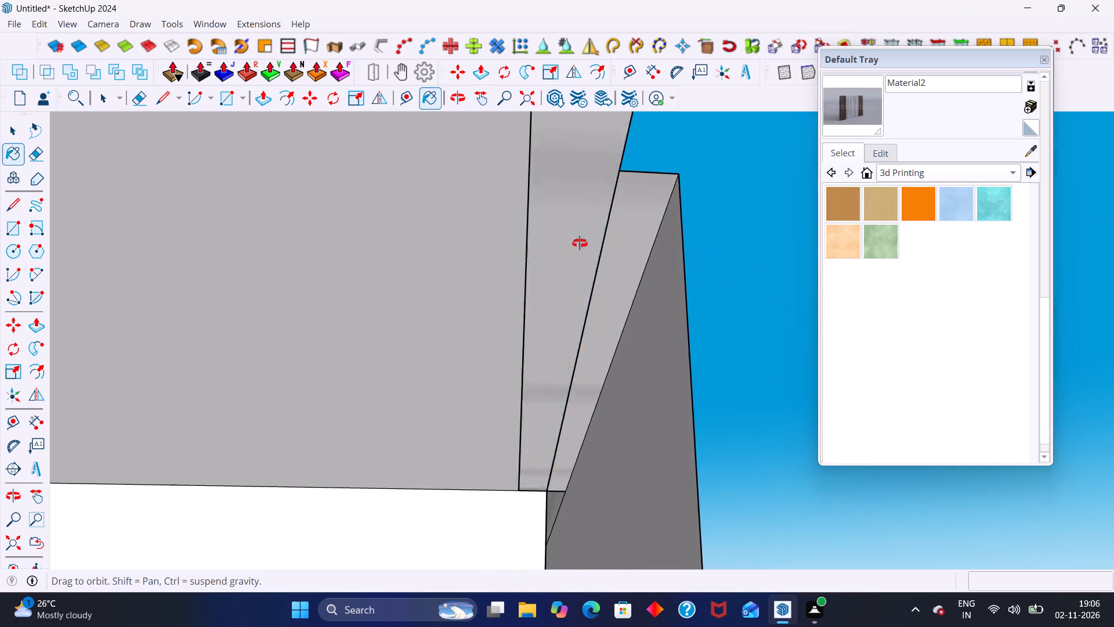
middle_click_drag(580, 243, 461, 265)
scroll(461, 265, "up", 1)
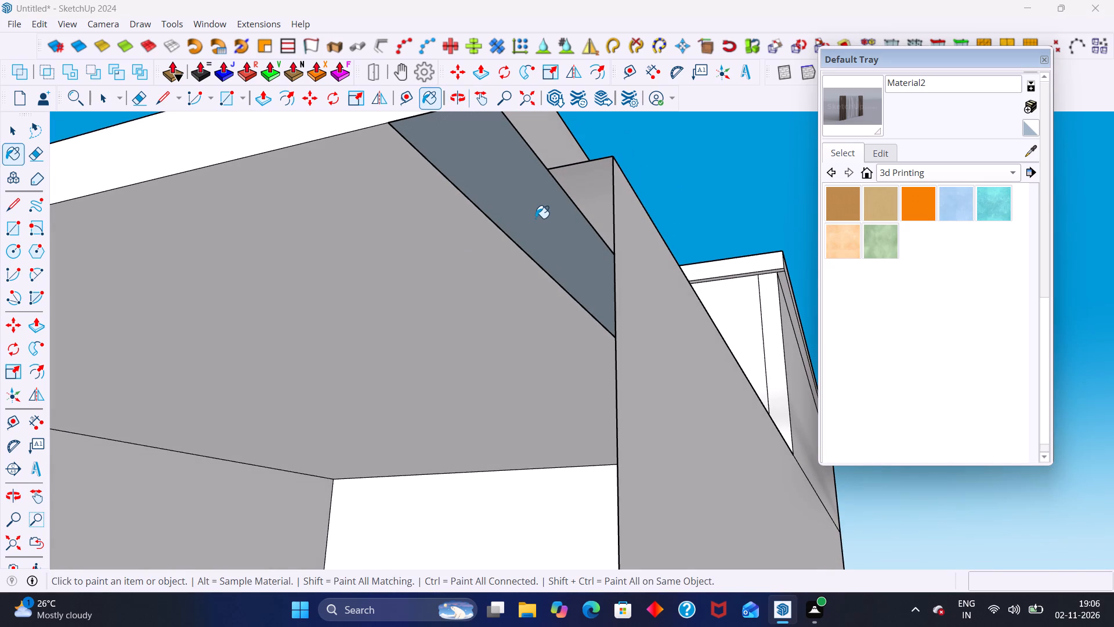
key("space")
left_click(533, 207)
key("Delete")
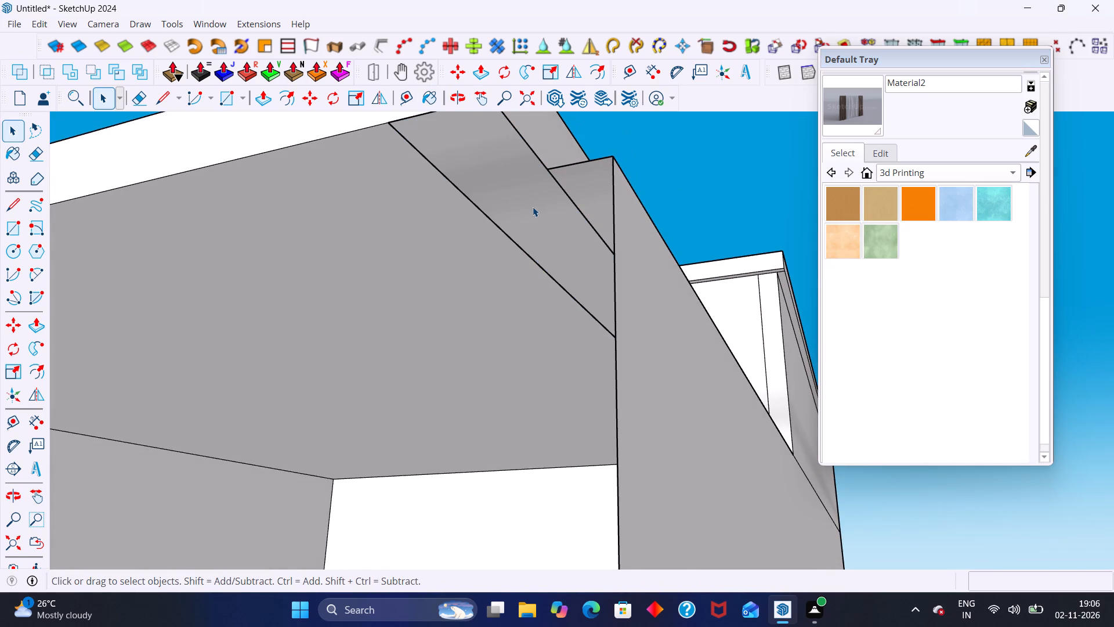
Examine the balcony roof slab's underside strip and outer corner against the side wall, from below and from the front.
scroll(467, 219, "down", 12)
middle_click_drag(491, 236, 617, 253)
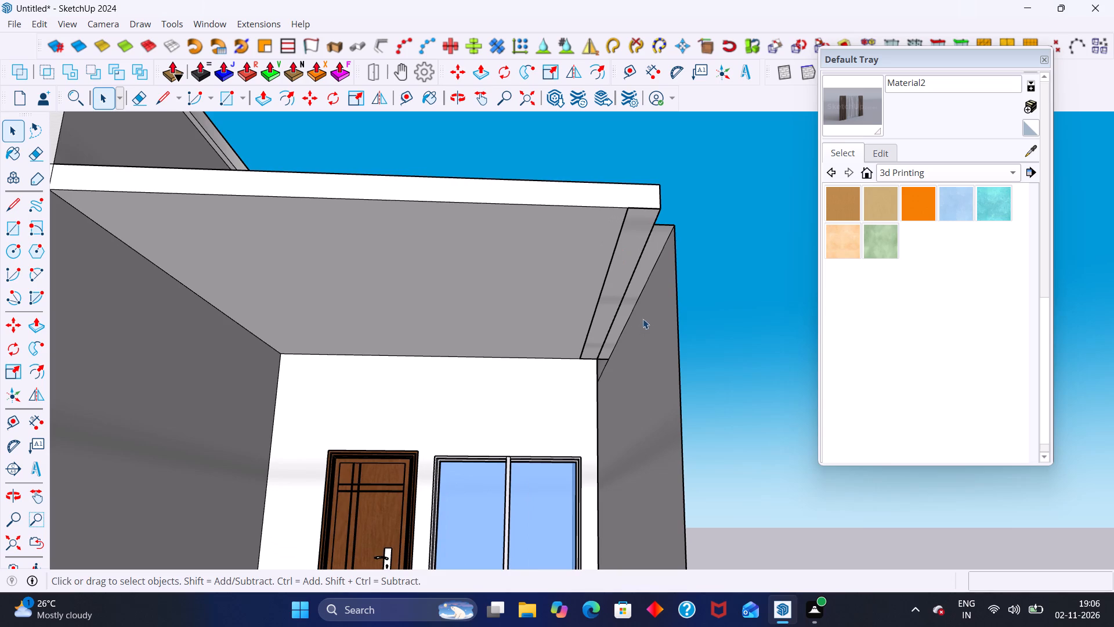
middle_click_drag(645, 315, 630, 271)
scroll(602, 210, "up", 3)
middle_click_drag(601, 210, 513, 240)
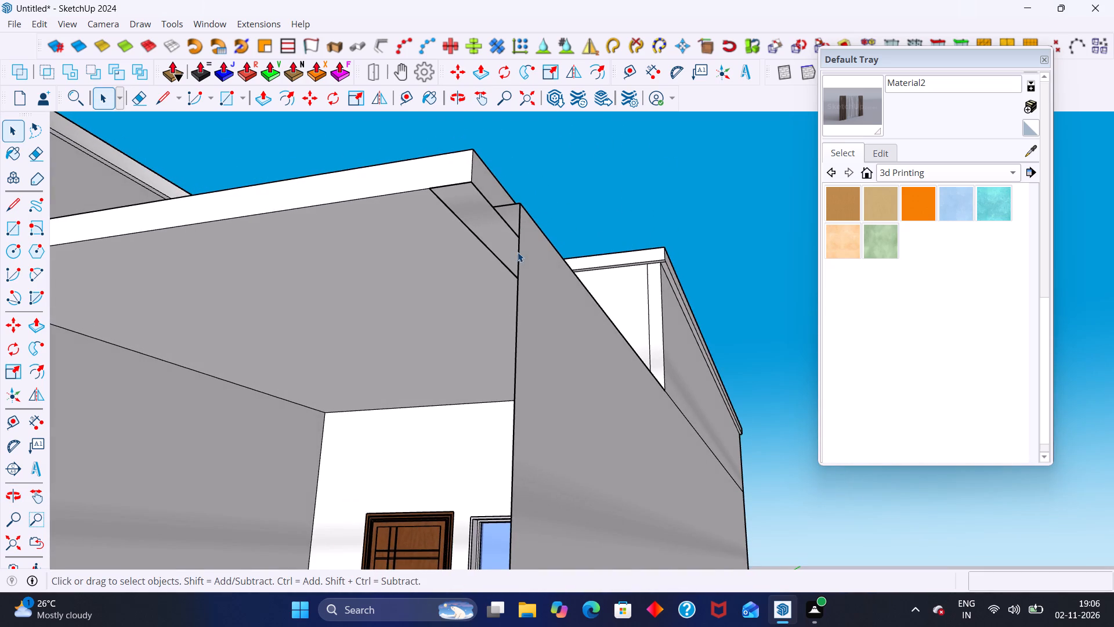
scroll(730, 351, "down", 7)
scroll(612, 366, "down", 1)
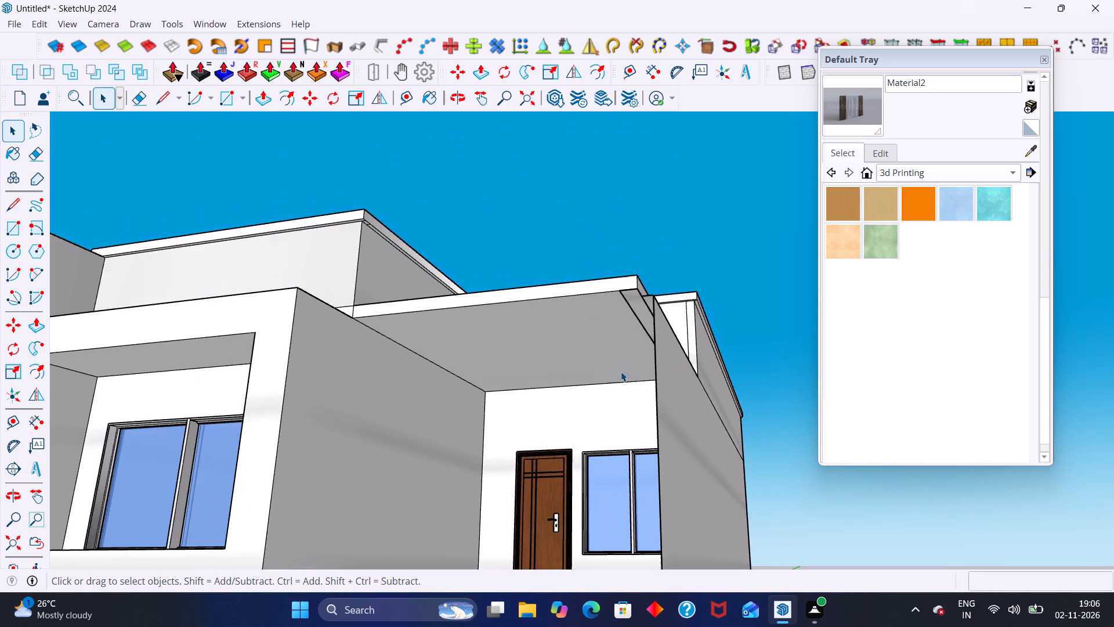
middle_click_drag(652, 383, 728, 390)
scroll(687, 431, "down", 1)
middle_click_drag(714, 454, 811, 491)
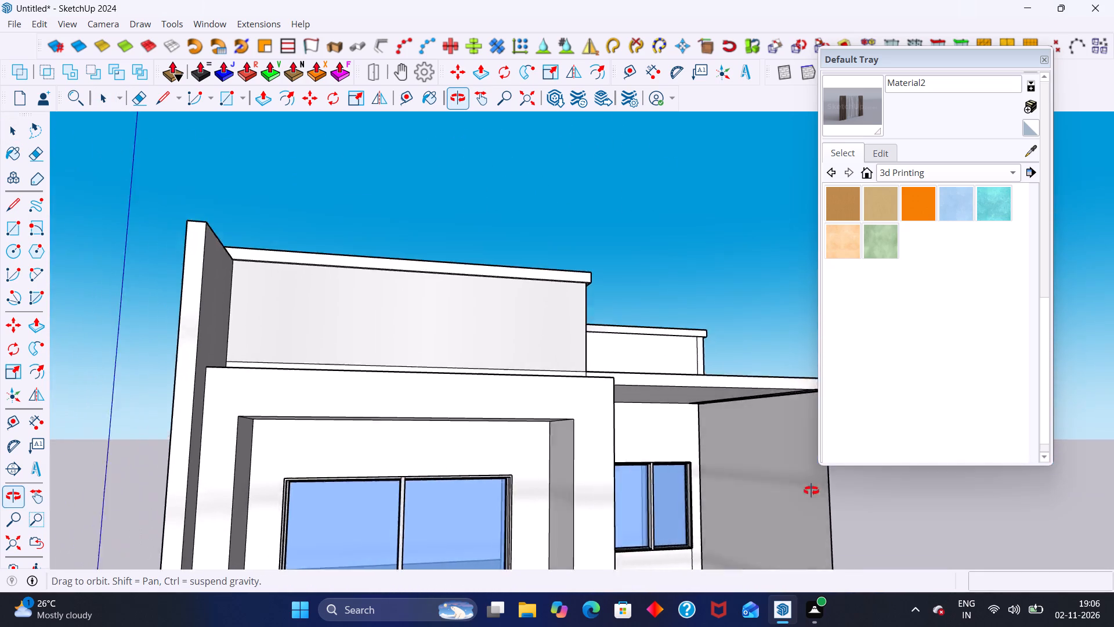
middle_click_drag(811, 491, 820, 467)
scroll(712, 441, "down", 8)
middle_click_drag(703, 428, 634, 431)
scroll(693, 408, "up", 7)
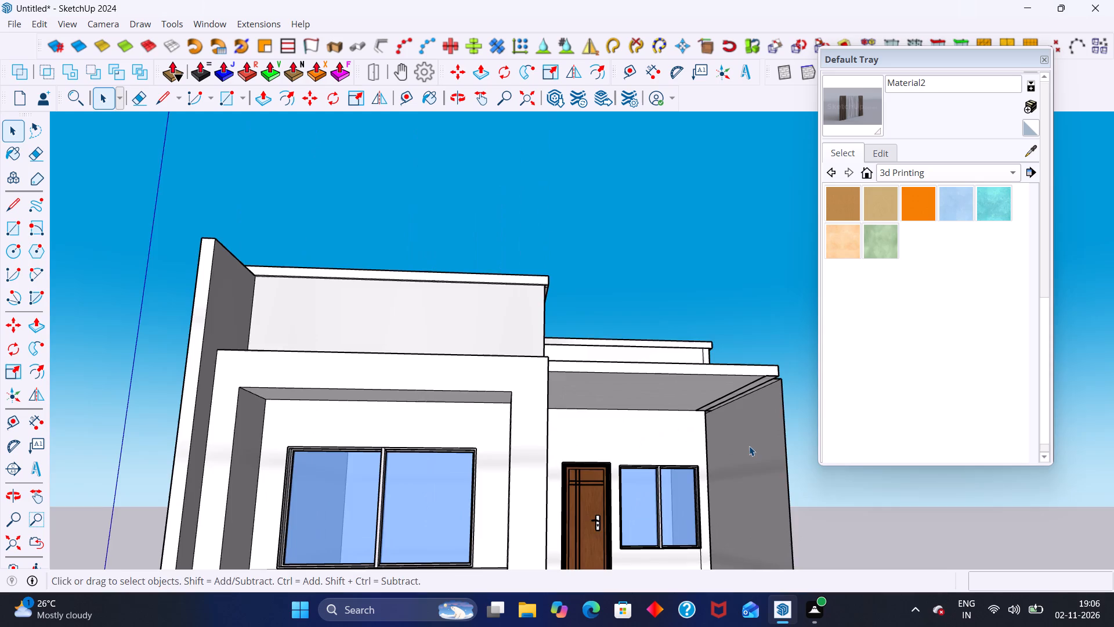
middle_click_drag(749, 446, 682, 453)
scroll(589, 390, "up", 4)
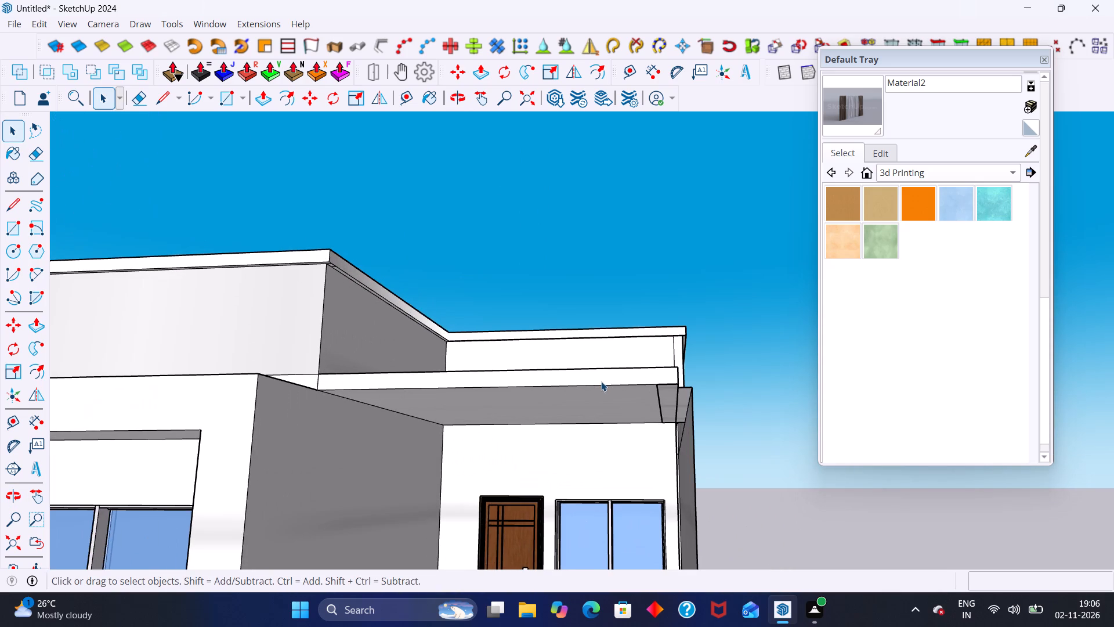
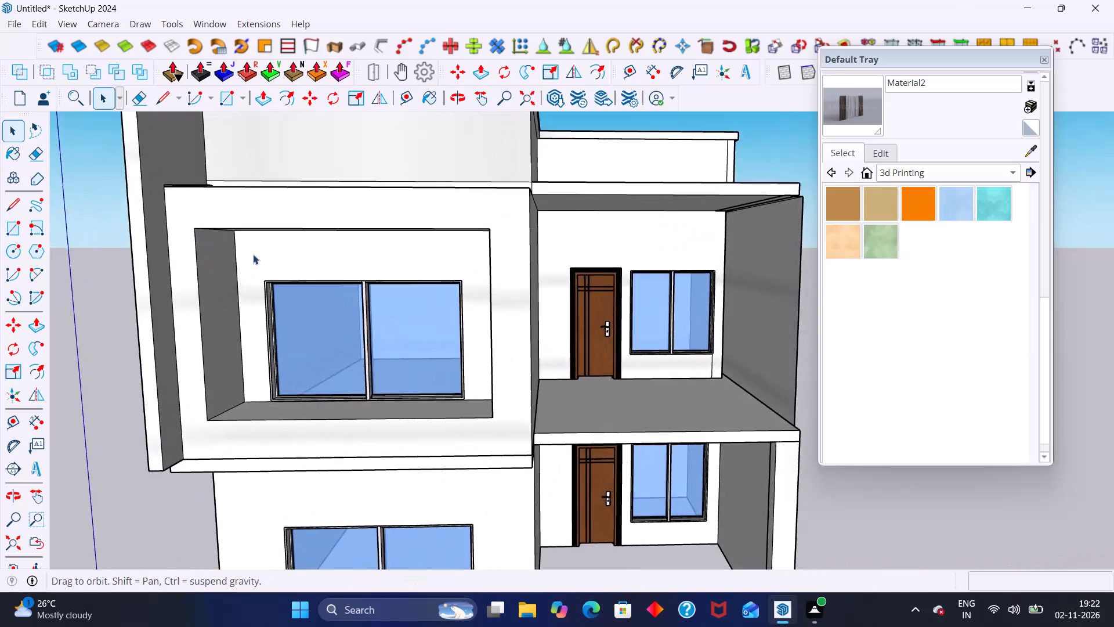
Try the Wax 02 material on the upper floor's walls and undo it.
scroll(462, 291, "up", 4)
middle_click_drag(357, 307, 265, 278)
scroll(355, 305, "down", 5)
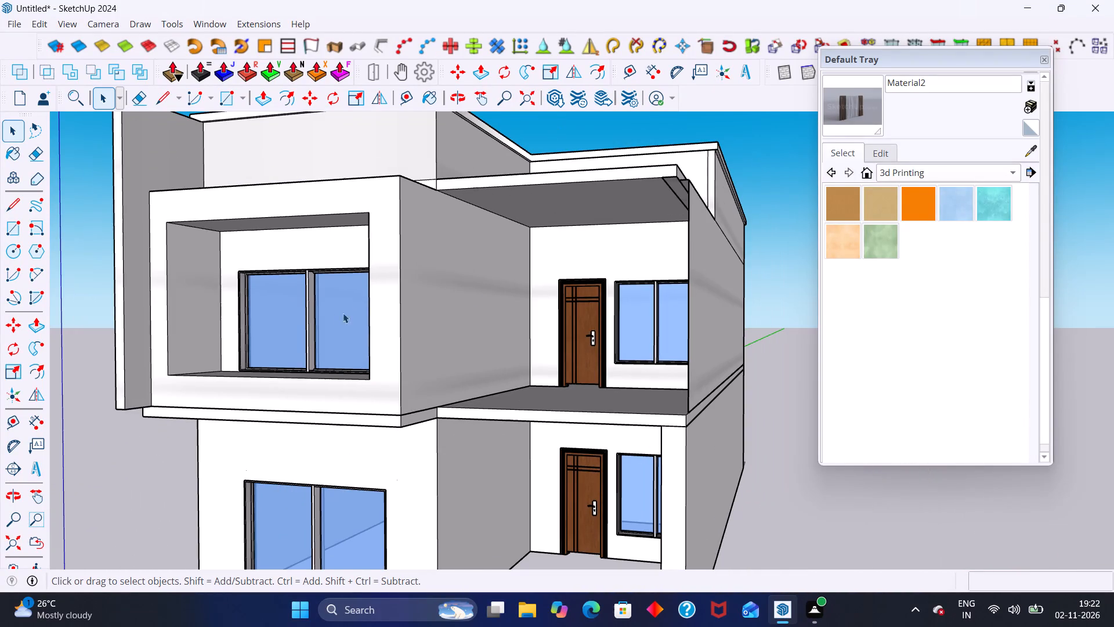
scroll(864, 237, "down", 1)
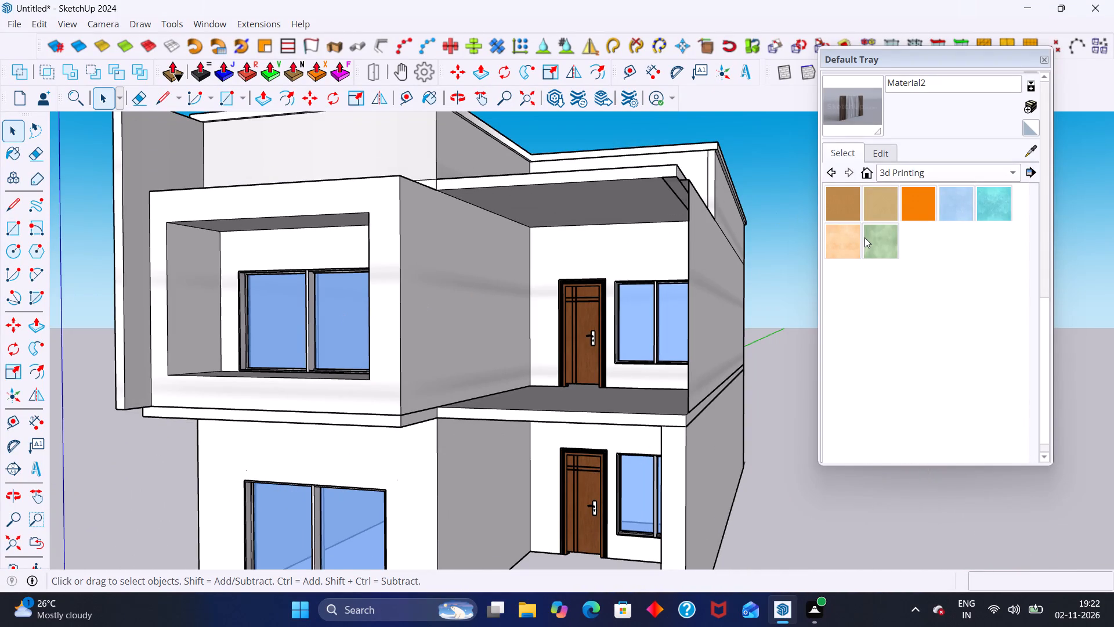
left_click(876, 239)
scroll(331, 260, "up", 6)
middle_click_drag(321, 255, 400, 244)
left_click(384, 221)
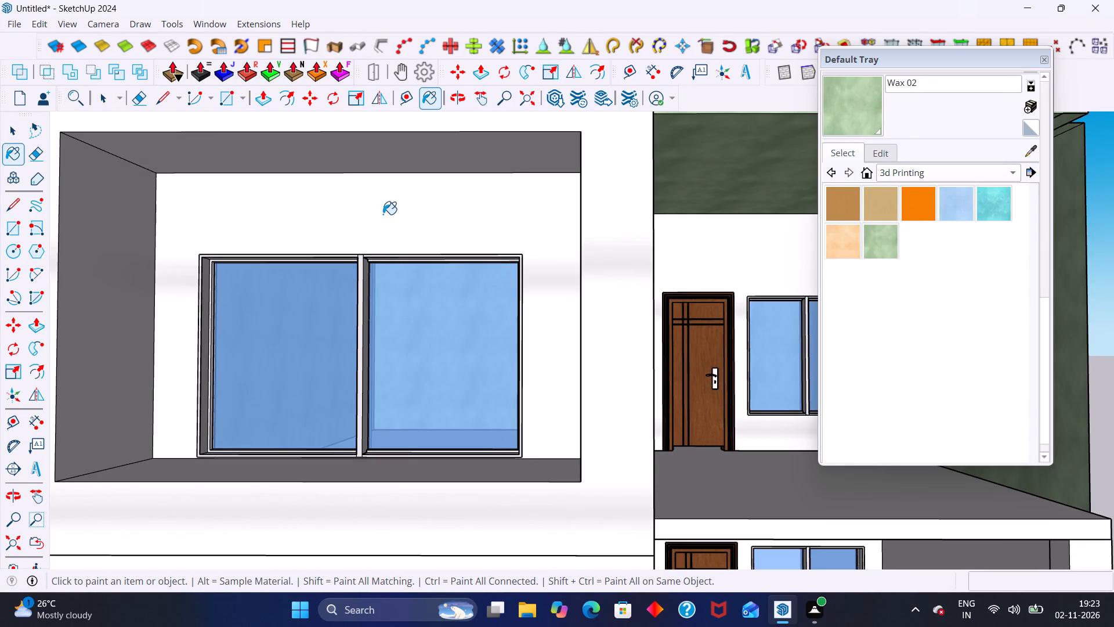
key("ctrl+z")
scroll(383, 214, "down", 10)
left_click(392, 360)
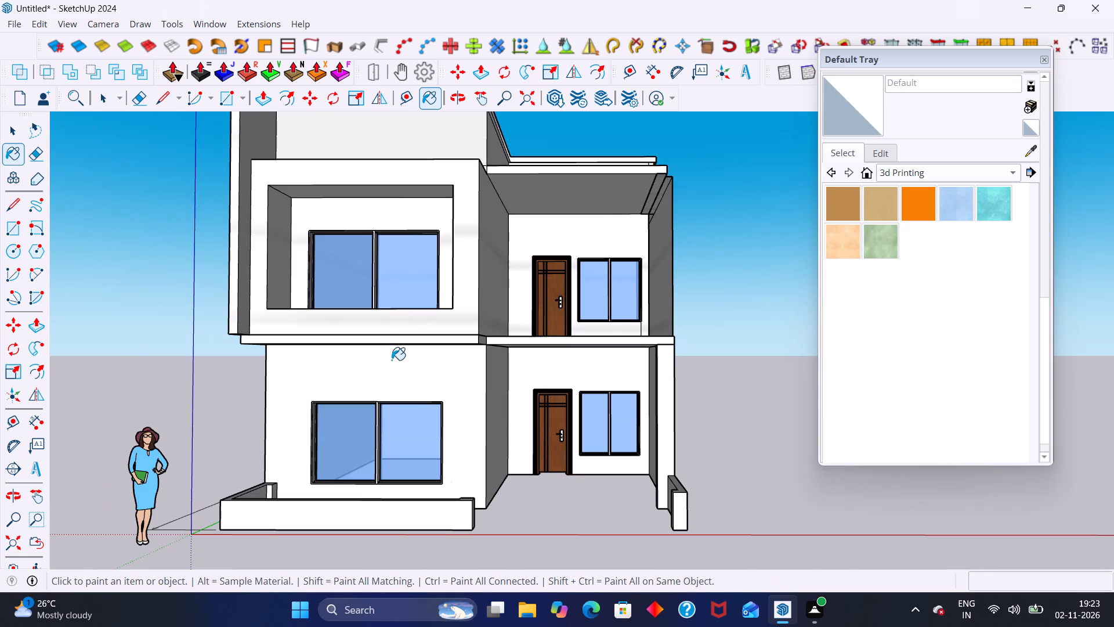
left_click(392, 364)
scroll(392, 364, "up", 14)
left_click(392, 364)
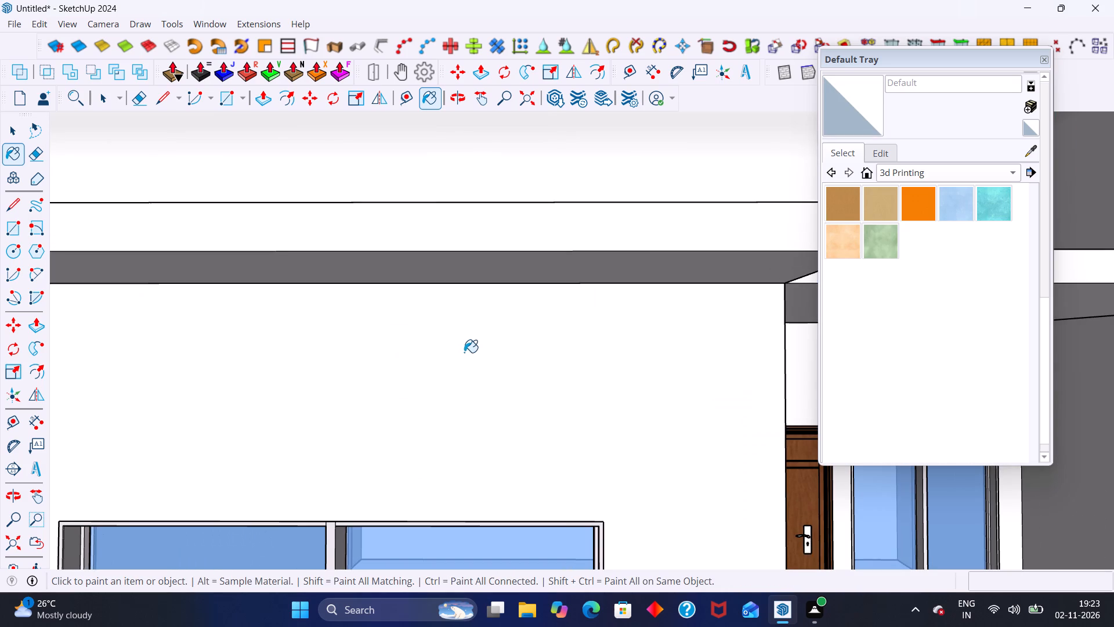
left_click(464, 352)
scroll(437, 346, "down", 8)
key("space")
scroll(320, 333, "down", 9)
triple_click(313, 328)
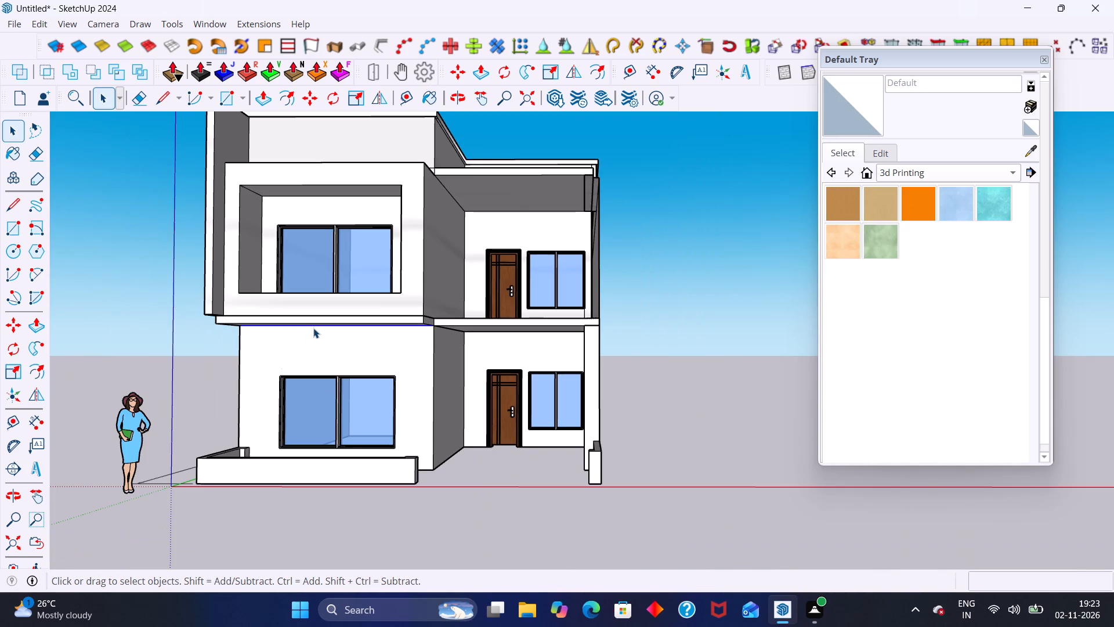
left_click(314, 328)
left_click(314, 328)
Open the upper-floor group and paint the projecting room's side wall facing the balcony with Wax 01.
triple_click(351, 251)
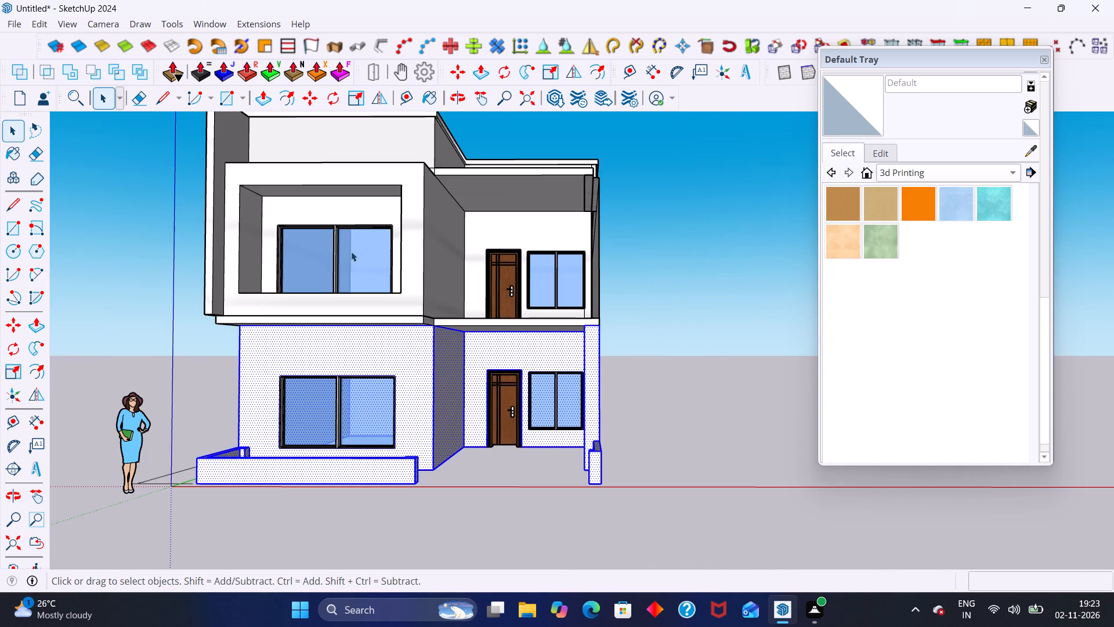
scroll(651, 215, "up", 6)
left_click(840, 236)
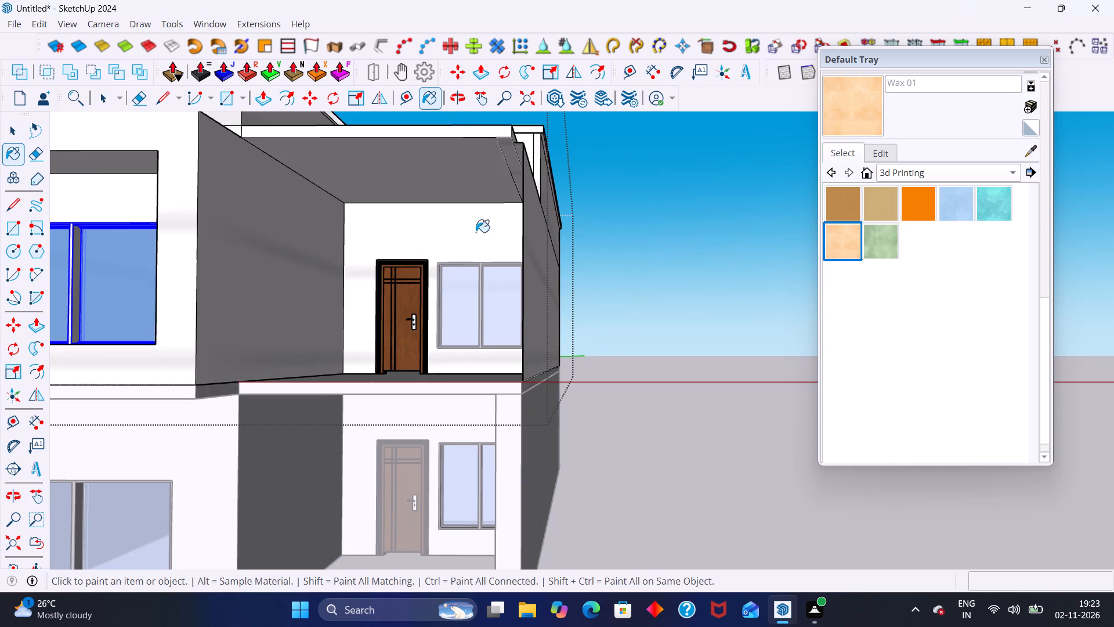
scroll(253, 246, "up", 10)
left_click(236, 245)
scroll(234, 244, "down", 4)
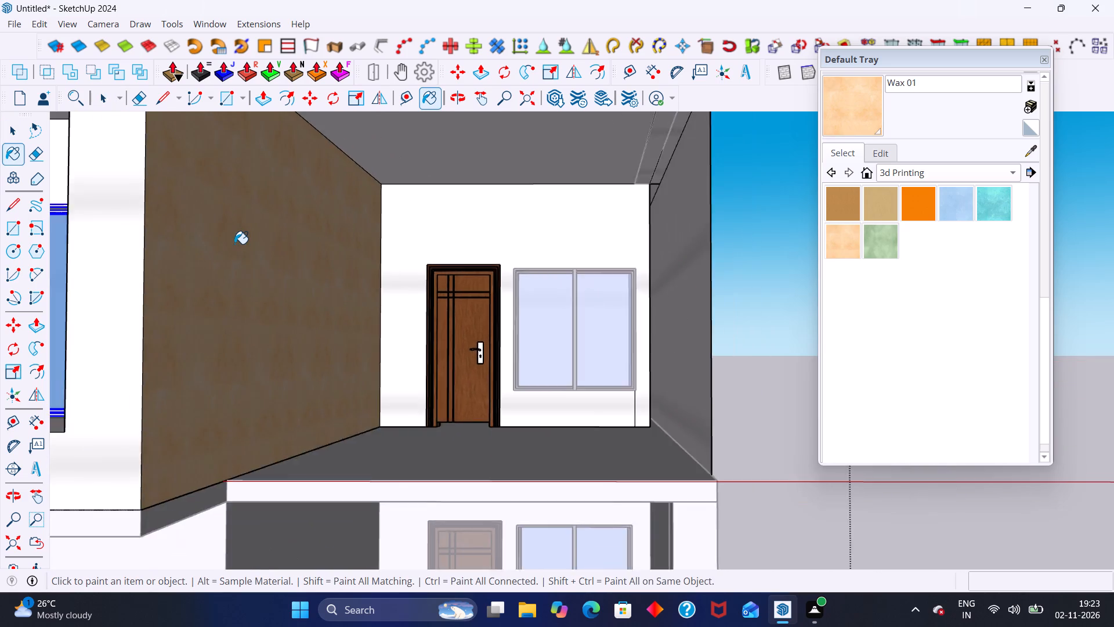
Paint the front frame face around the upper window recess with Wax 01.
scroll(234, 244, "down", 9)
middle_click_drag(177, 235, 263, 239)
scroll(245, 243, "up", 3)
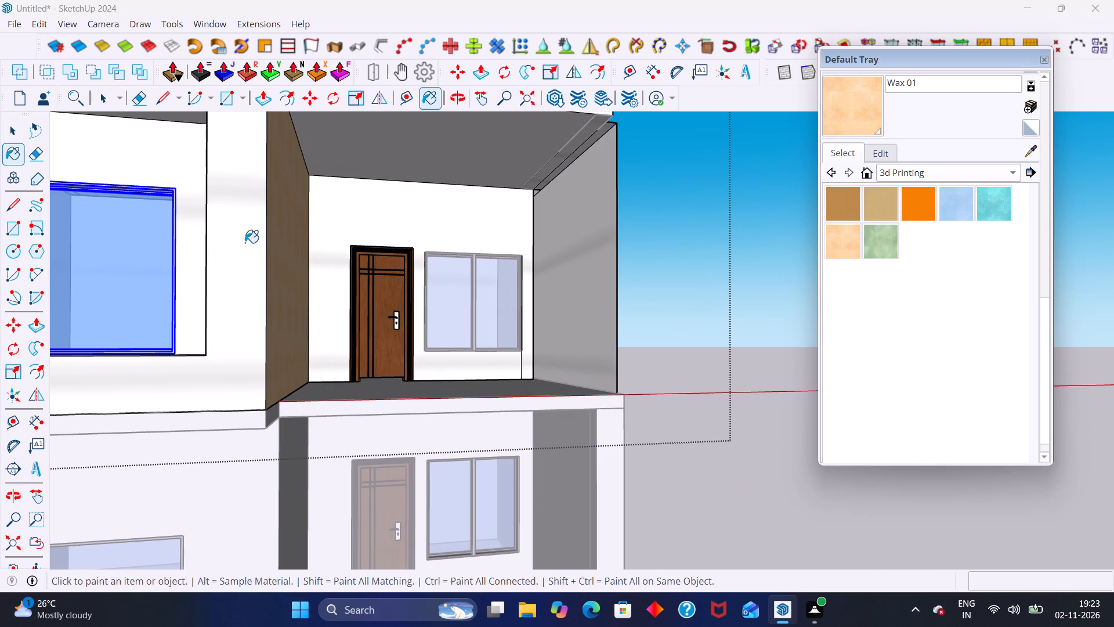
scroll(218, 258, "up", 3)
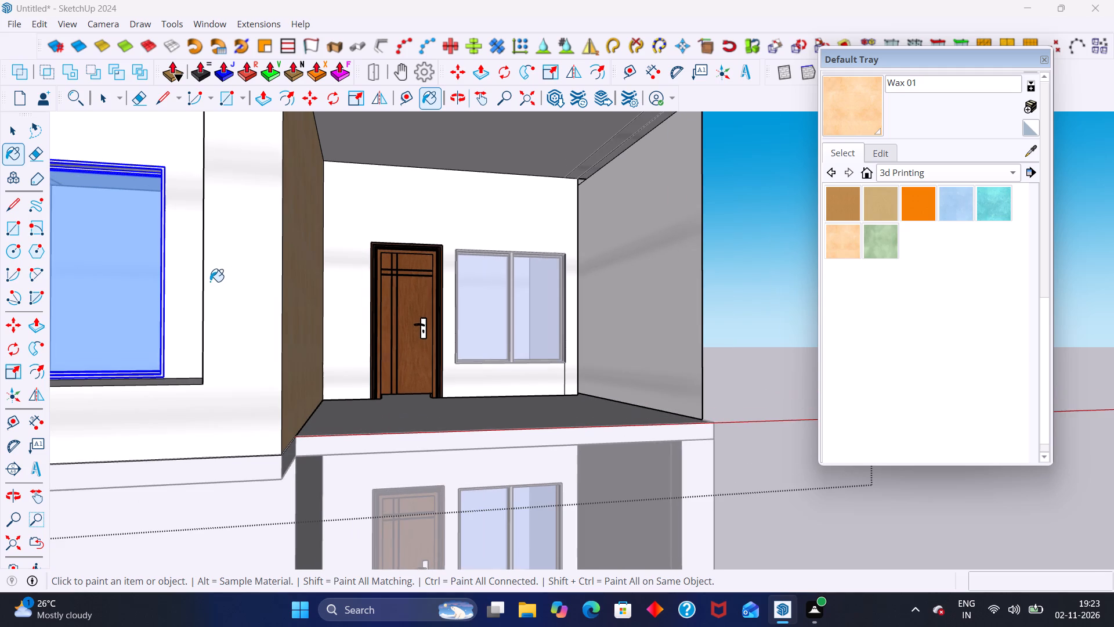
scroll(207, 288, "up", 3)
left_click(226, 282)
scroll(226, 282, "down", 5)
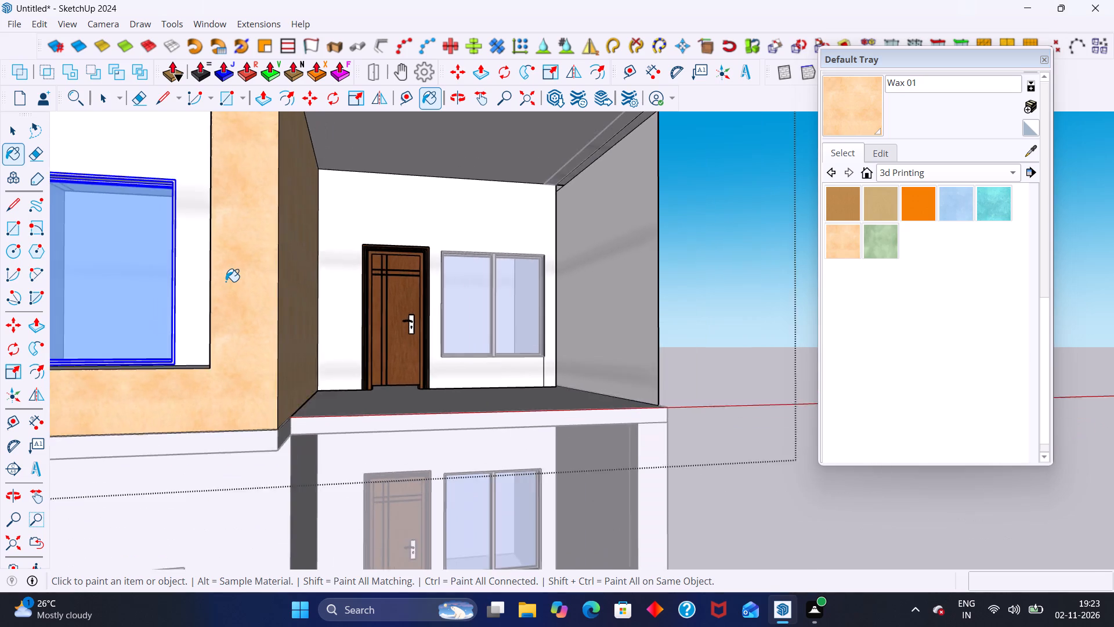
scroll(226, 282, "down", 4)
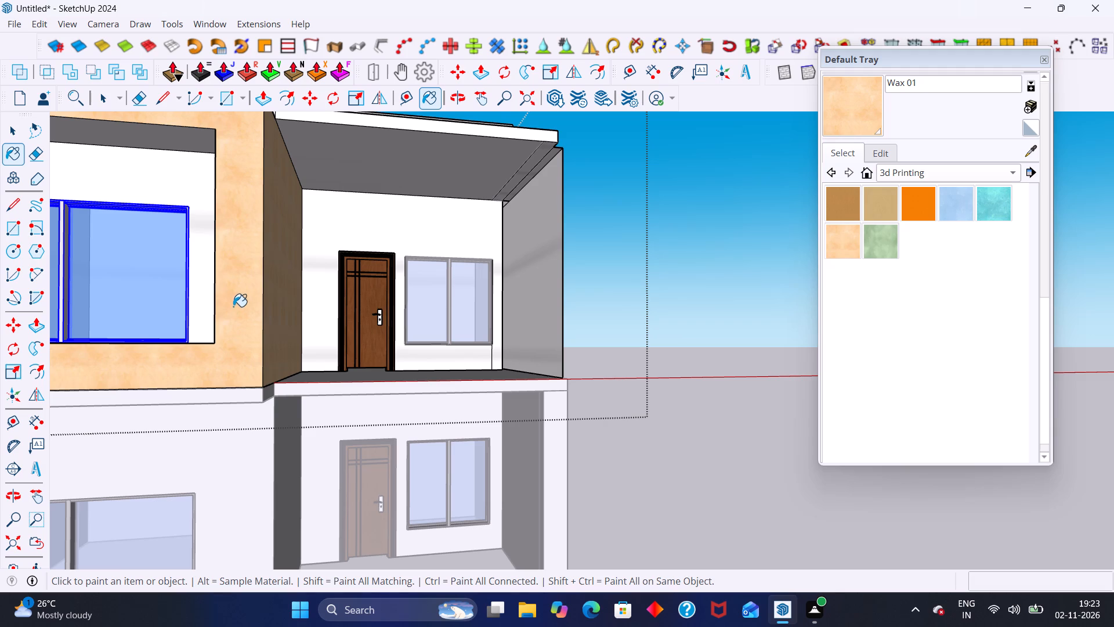
scroll(242, 304, "down", 3)
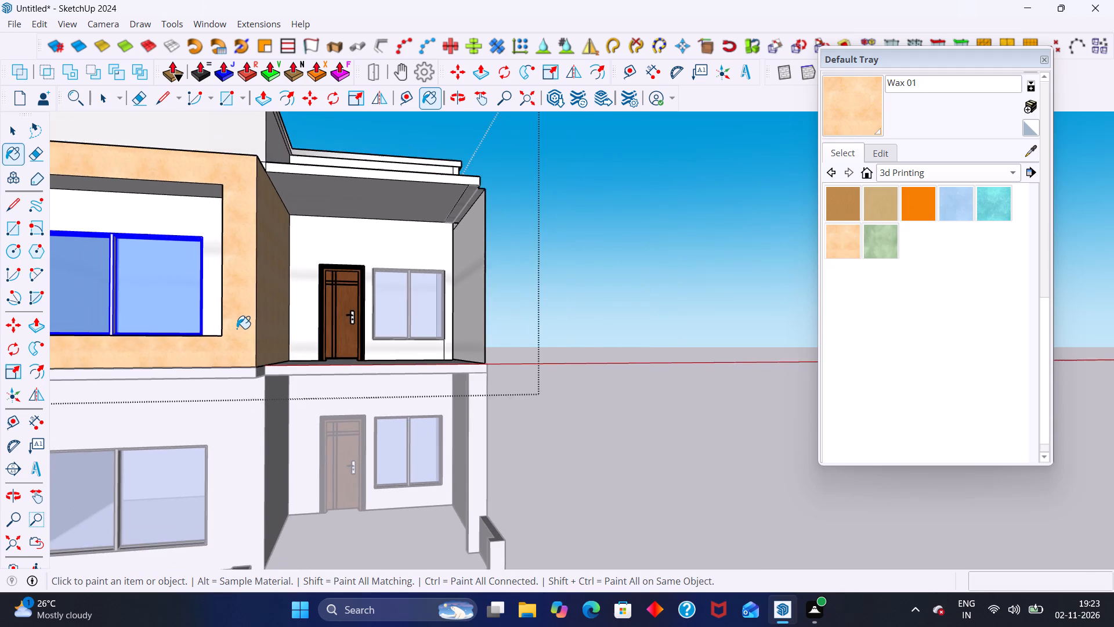
scroll(237, 329, "down", 2)
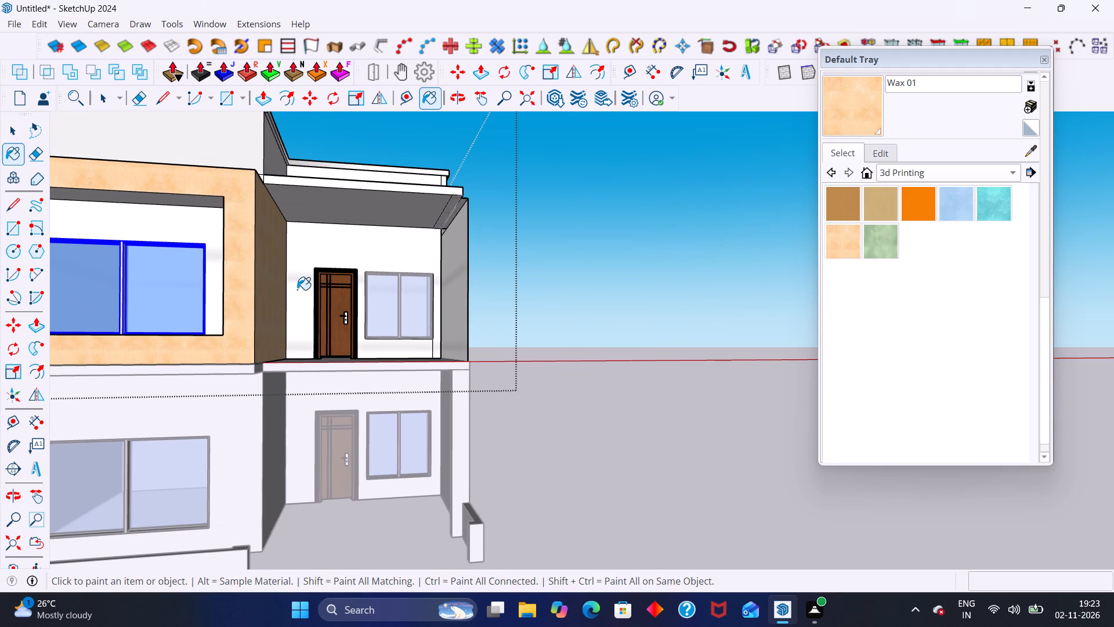
Paint the upper balcony's back wall around the door and window with Wax 01.
scroll(296, 313, "up", 5)
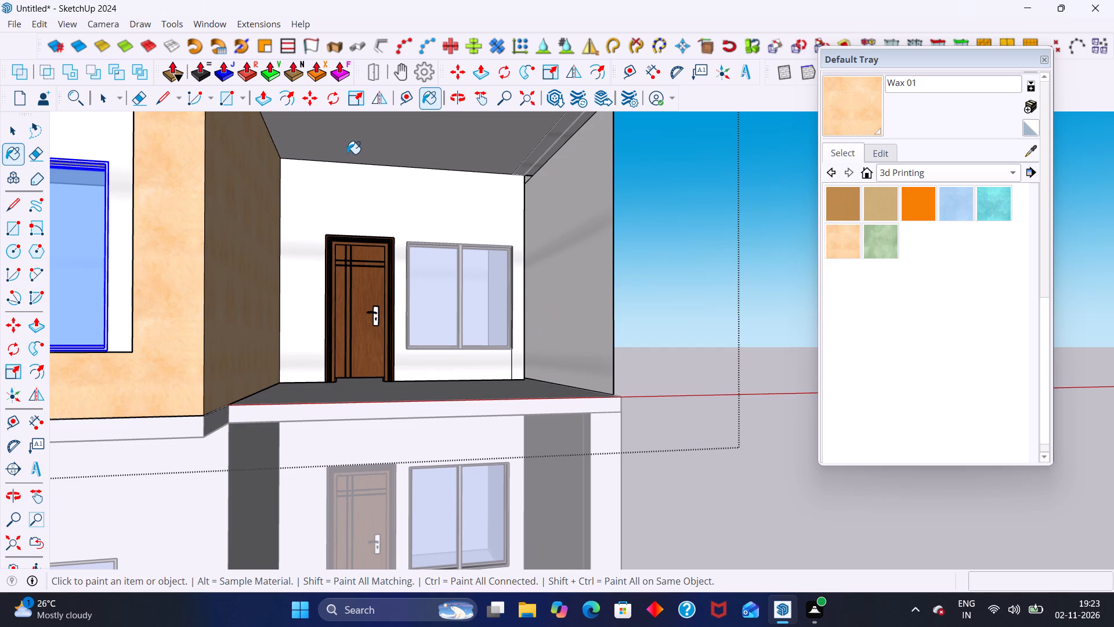
scroll(327, 148, "up", 4)
scroll(277, 209, "up", 3)
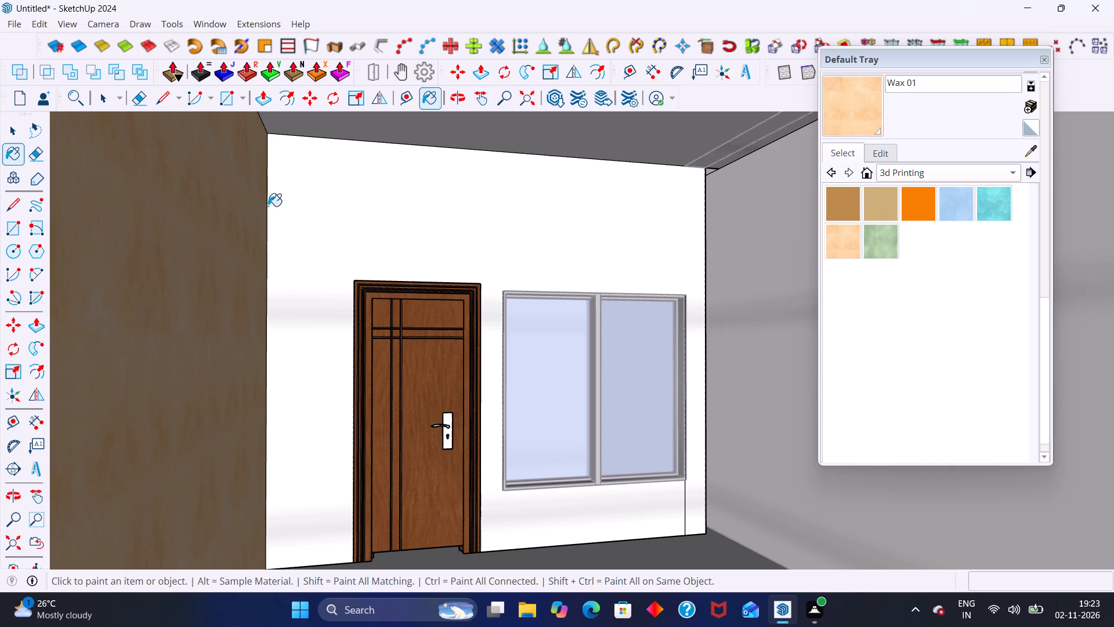
left_click(294, 190)
scroll(294, 190, "down", 6)
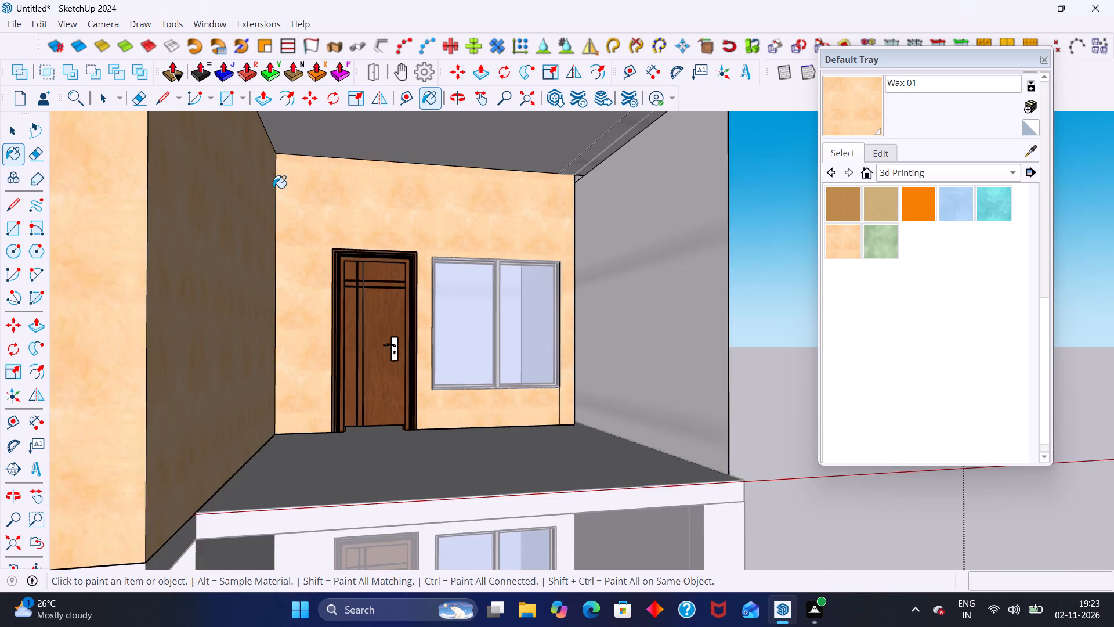
scroll(273, 188, "down", 6)
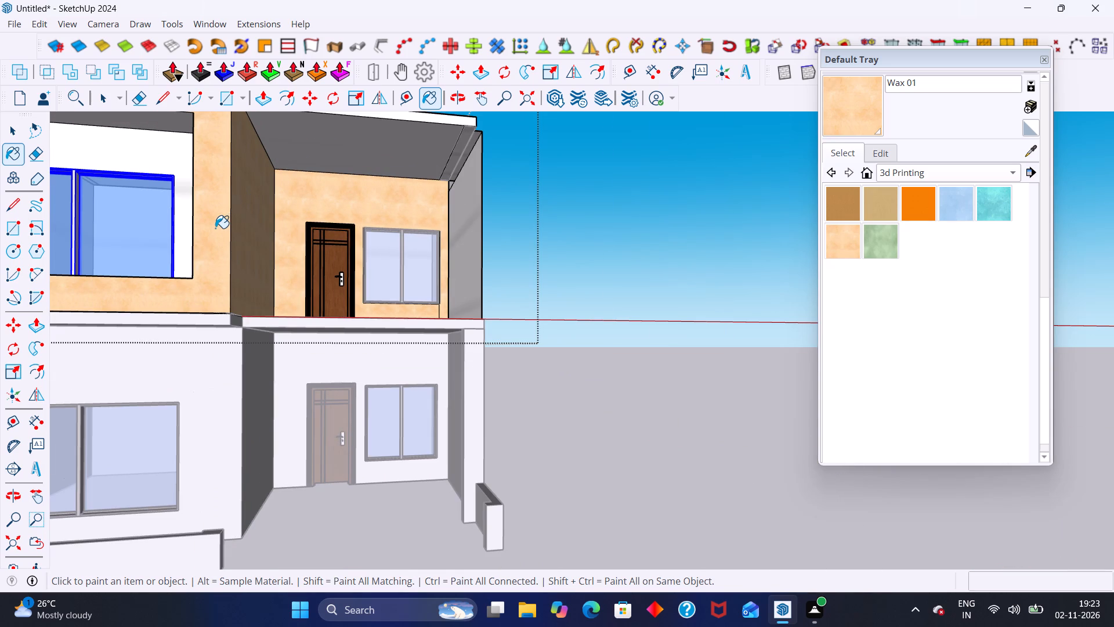
scroll(215, 228, "down", 2)
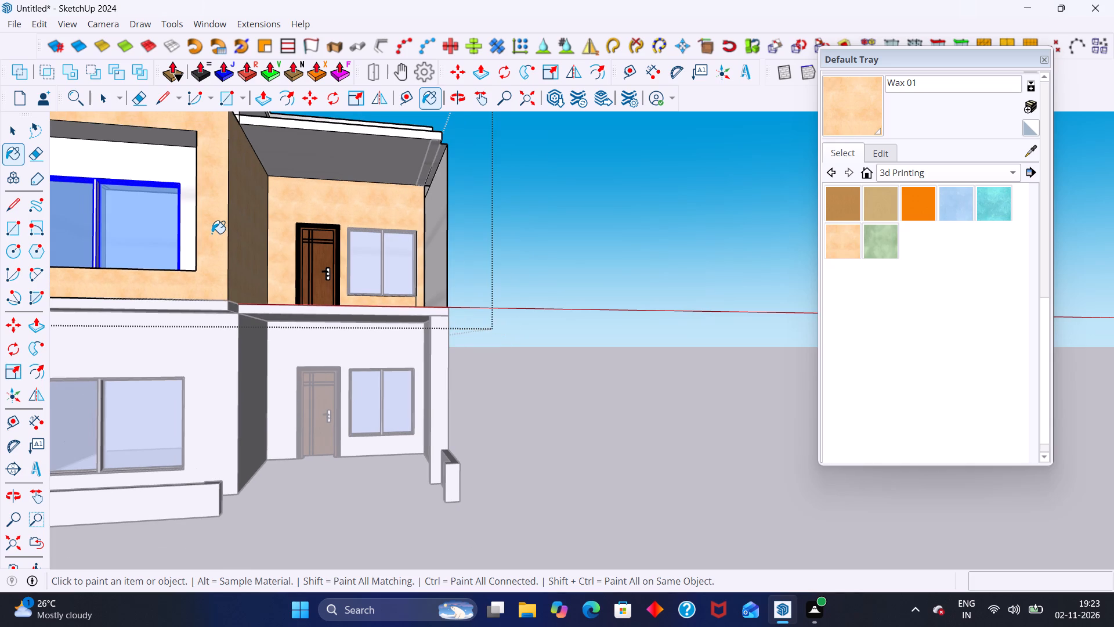
scroll(212, 233, "up", 1)
scroll(172, 297, "down", 8)
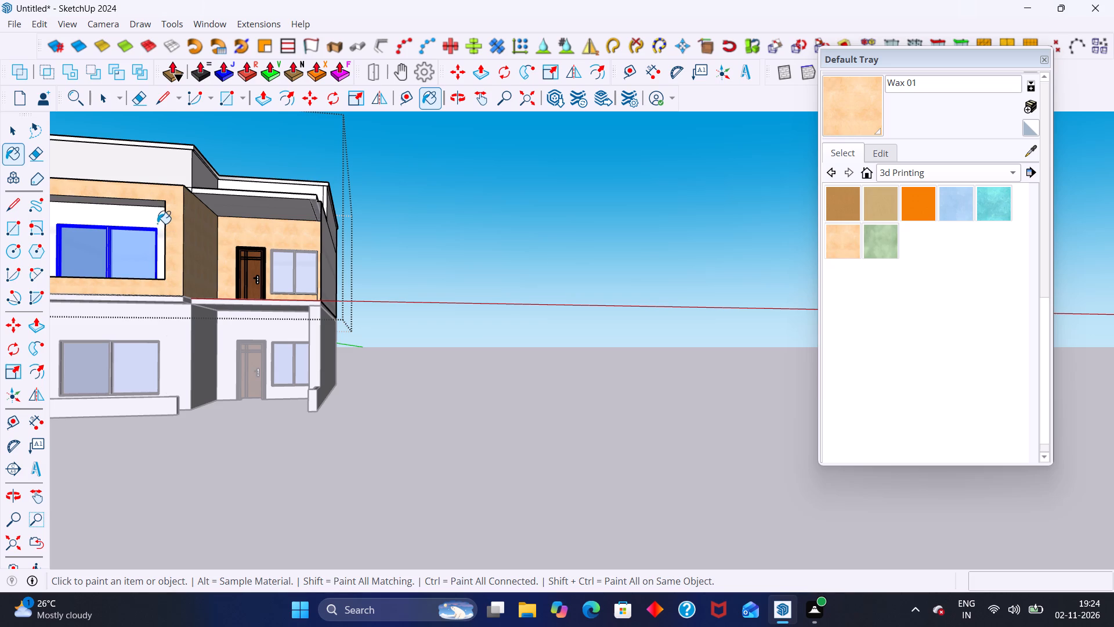
Paint the upper window recess's back wall and both side faces with Wax 01.
scroll(157, 224, "up", 4)
middle_click_drag(137, 147, 158, 229)
scroll(152, 261, "up", 3)
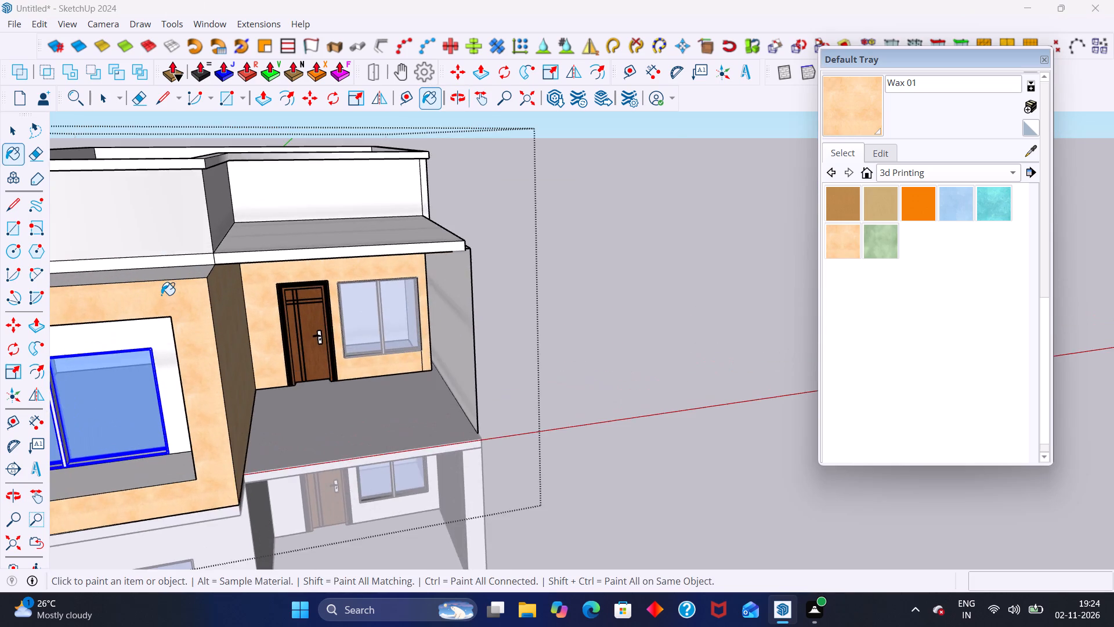
scroll(161, 295, "up", 5)
scroll(166, 275, "down", 5)
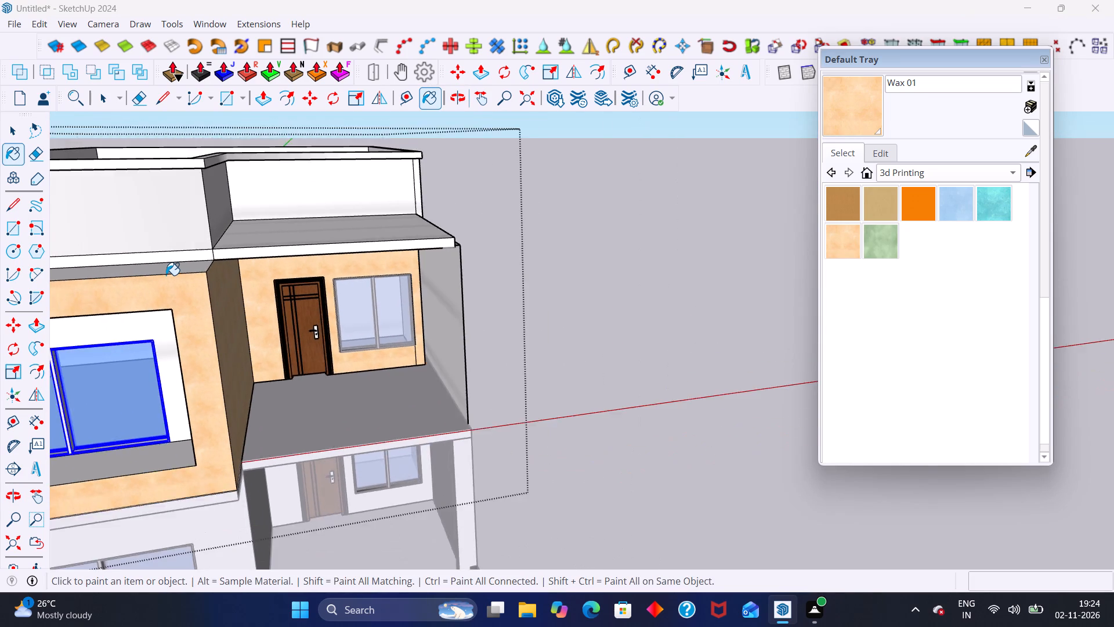
scroll(166, 275, "down", 19)
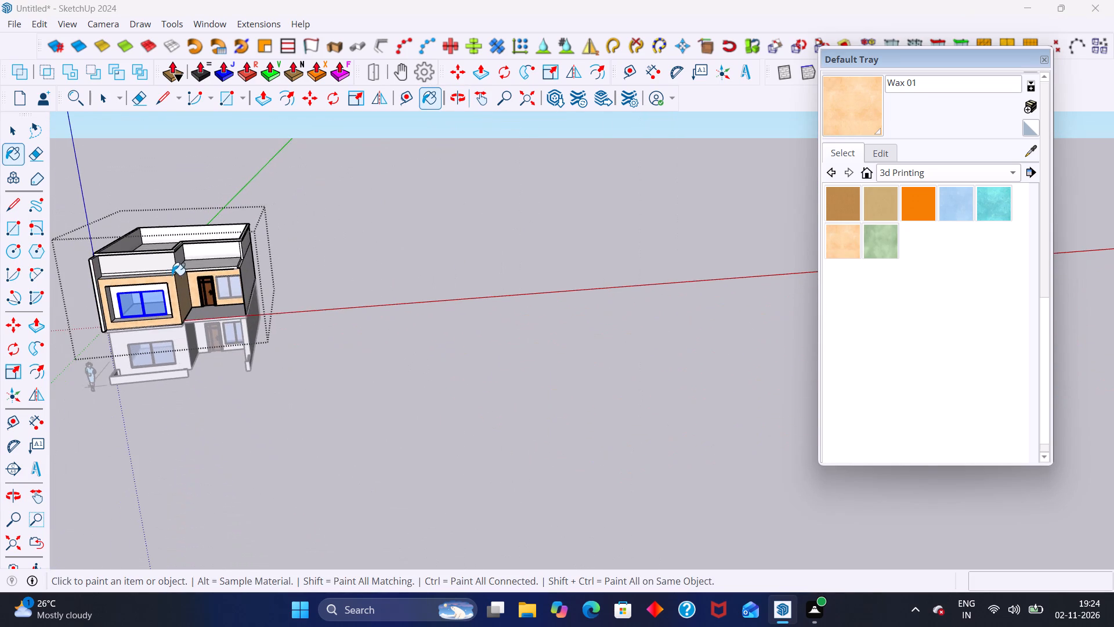
scroll(378, 278, "down", 7)
middle_click_drag(274, 282, 211, 237)
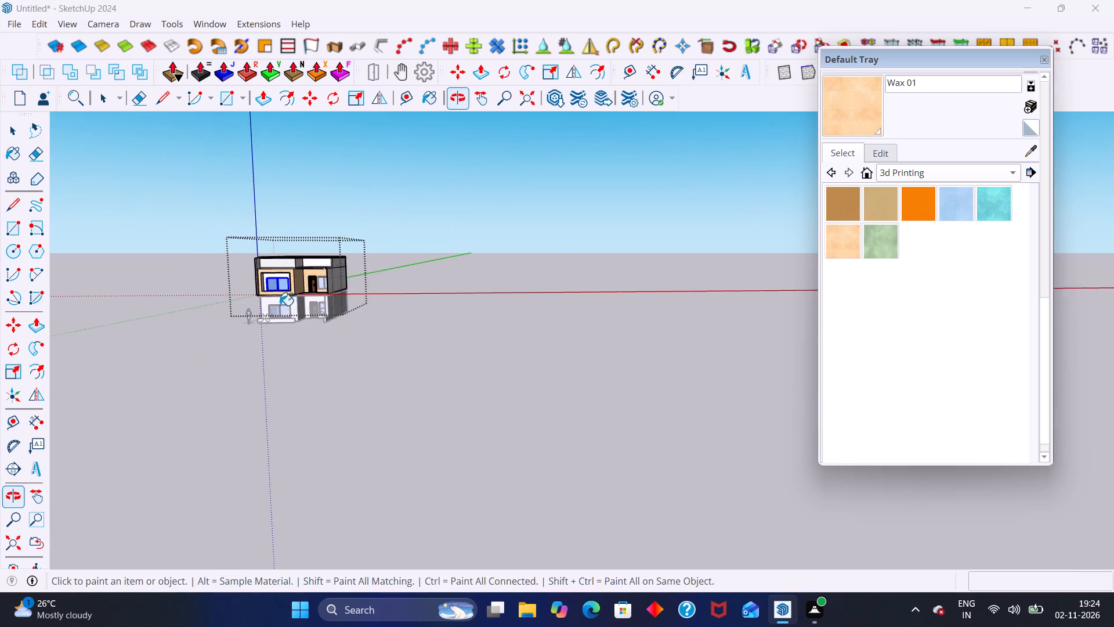
scroll(316, 321, "up", 20)
scroll(316, 321, "up", 9)
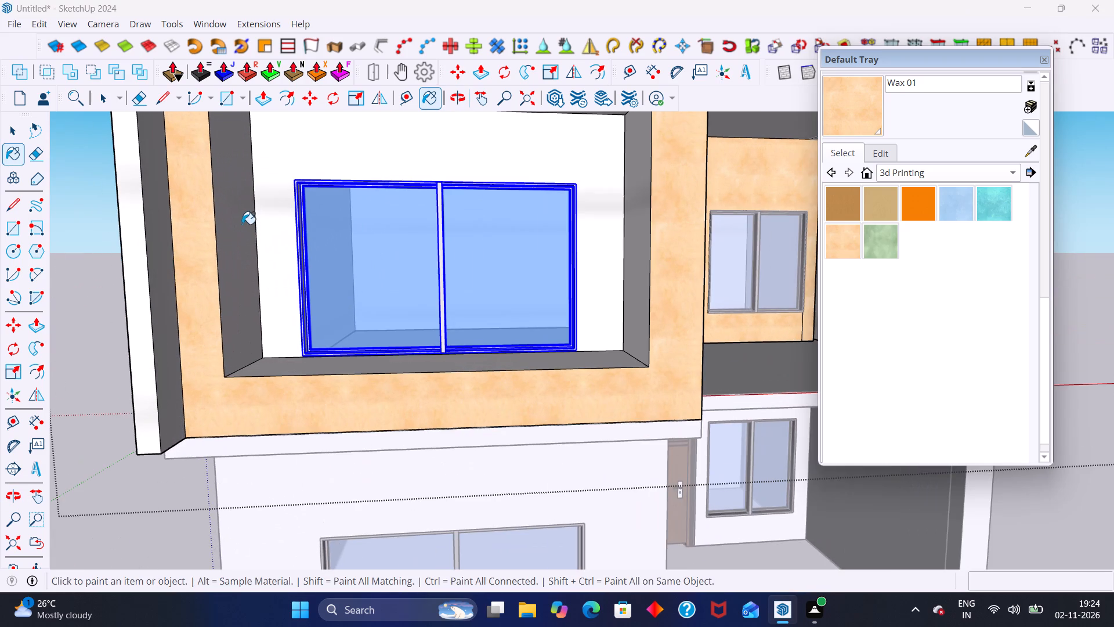
left_click(241, 222)
left_click(259, 178)
scroll(303, 162, "down", 3)
middle_click_drag(269, 206, 312, 220)
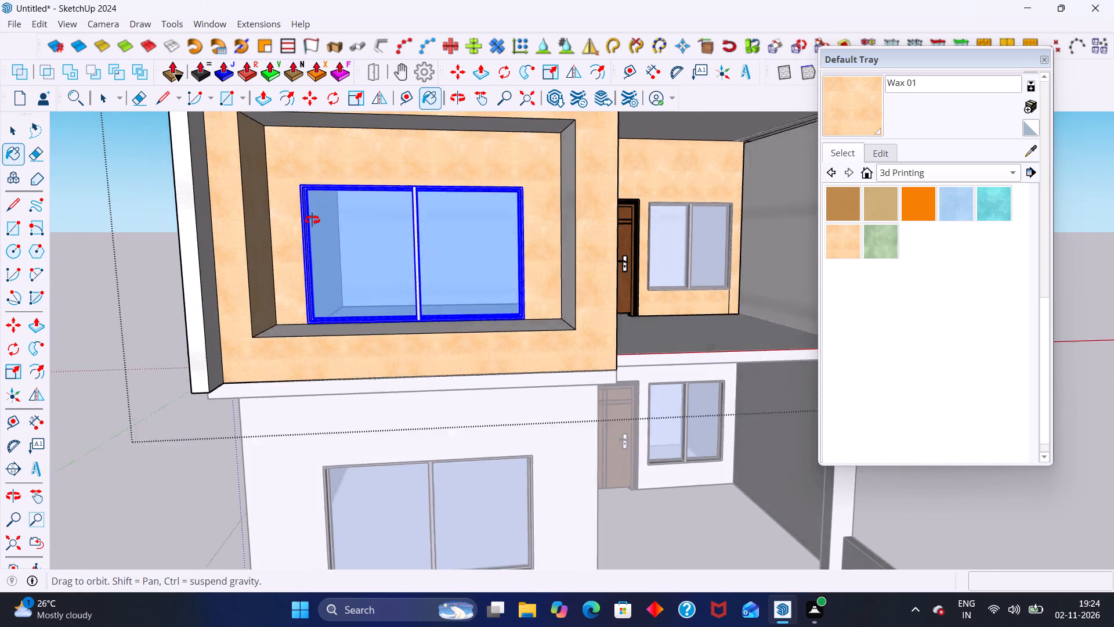
middle_click_drag(312, 220, 398, 224)
left_click(684, 186)
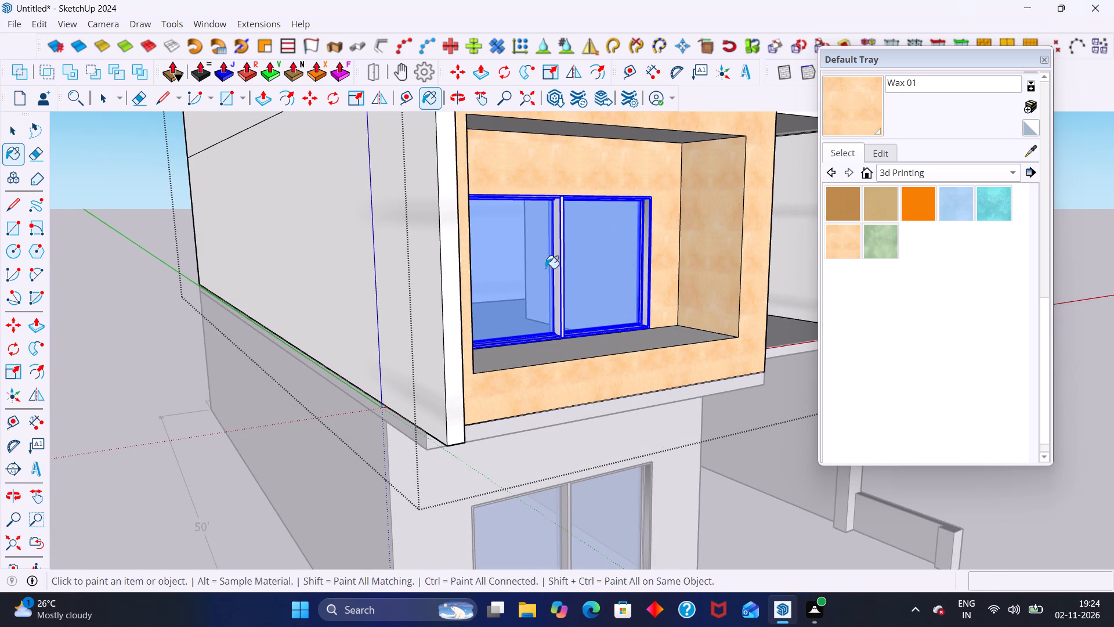
Paint the bottom ledge of the upper window recess with Wax 01.
middle_click_drag(598, 335, 553, 415)
scroll(498, 298, "down", 5)
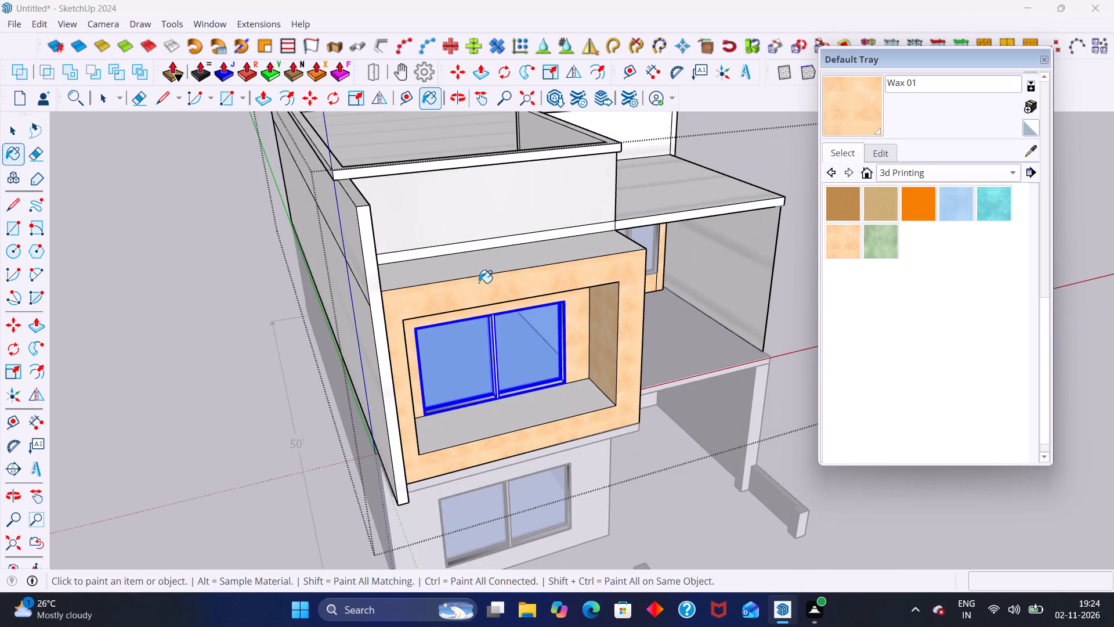
middle_click_drag(473, 280, 468, 305)
scroll(490, 369, "up", 4)
scroll(499, 417, "up", 3)
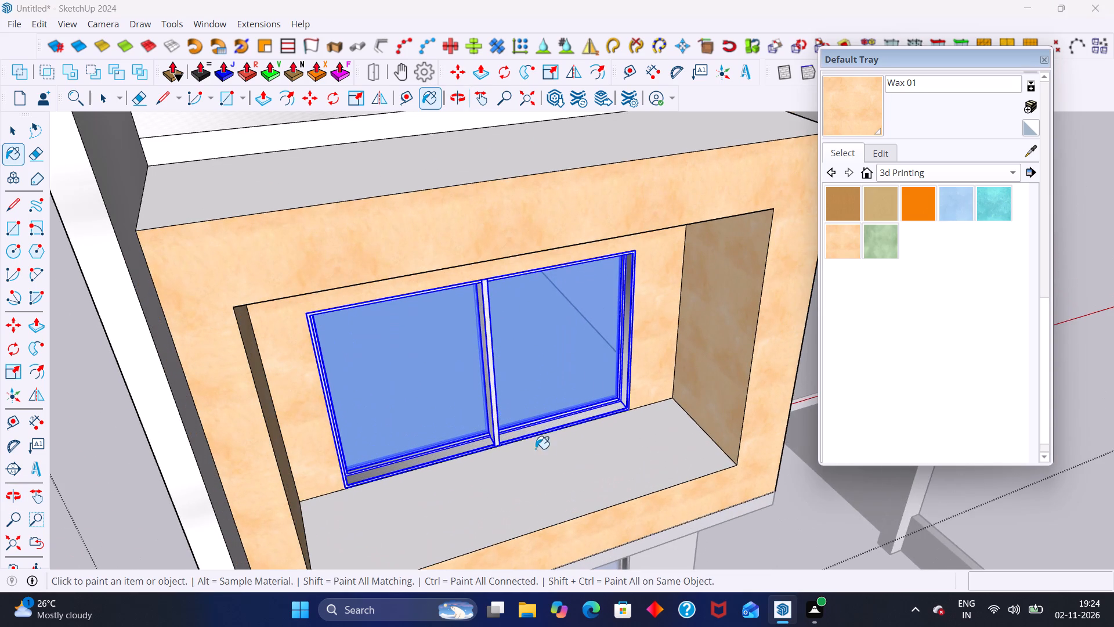
left_click(572, 461)
scroll(572, 461, "down", 11)
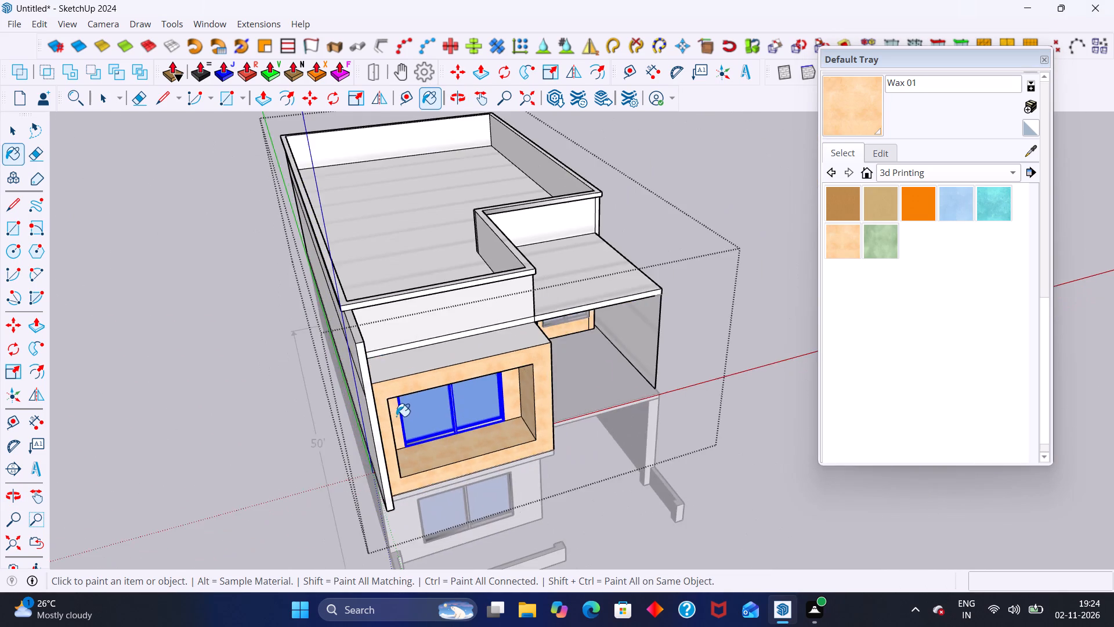
scroll(396, 416, "down", 3)
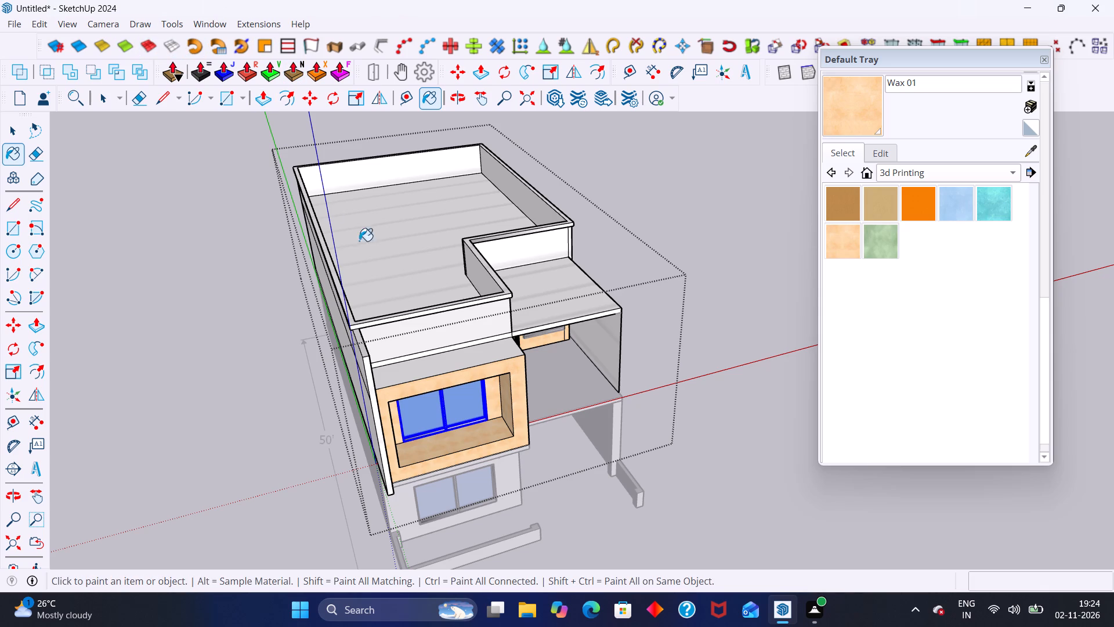
middle_click_drag(409, 308, 296, 224)
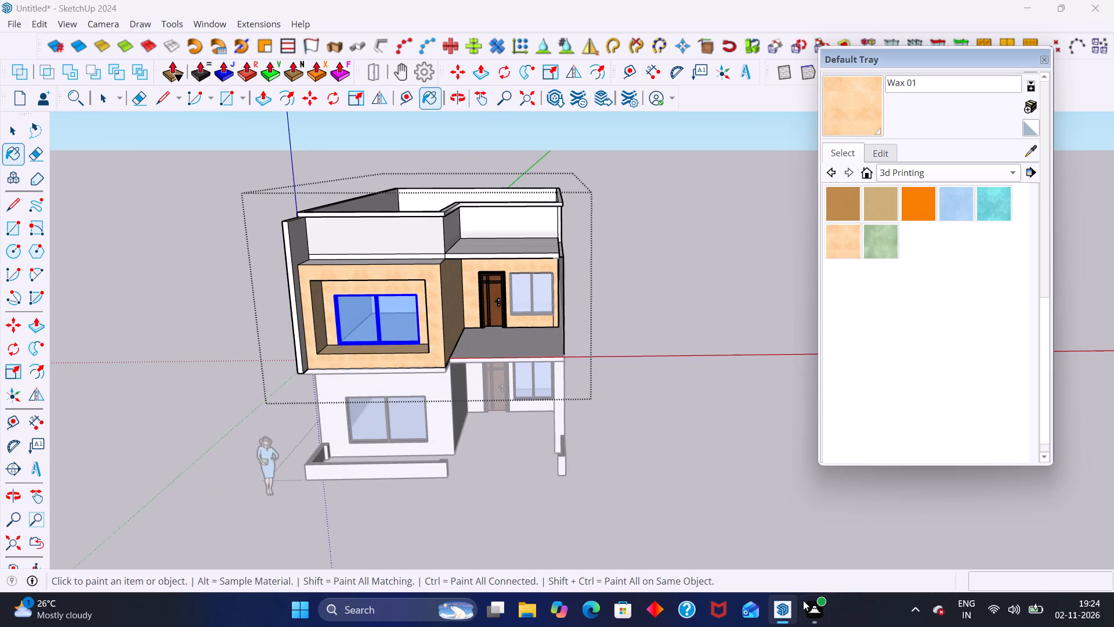
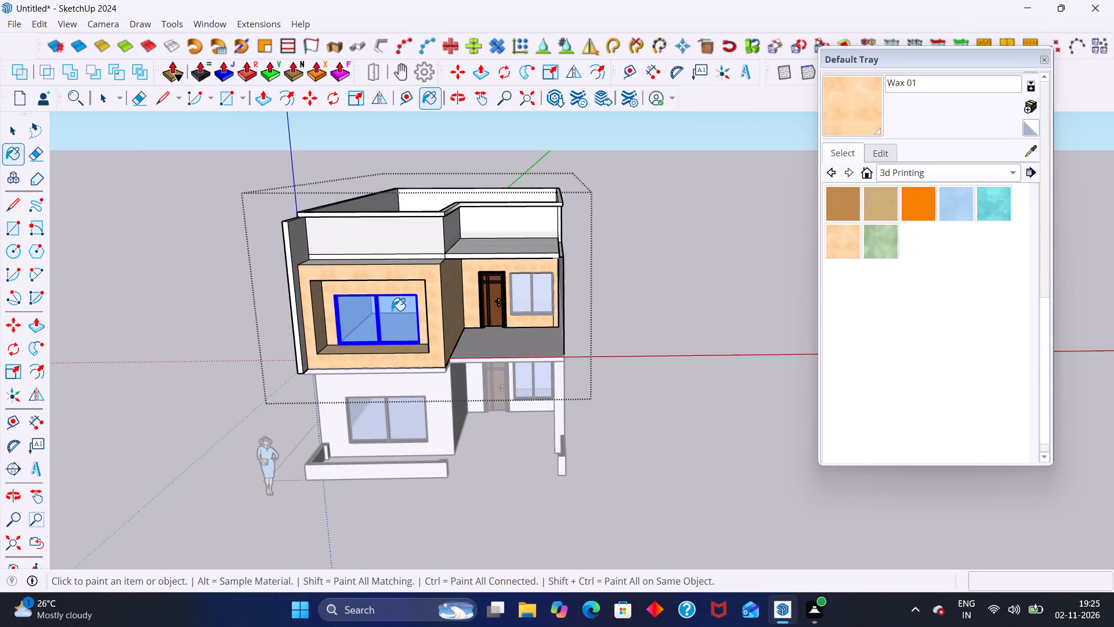
Examine the upper-floor front, parapet walls, roof slab and balcony for surfaces that still need a finish.
key("space")
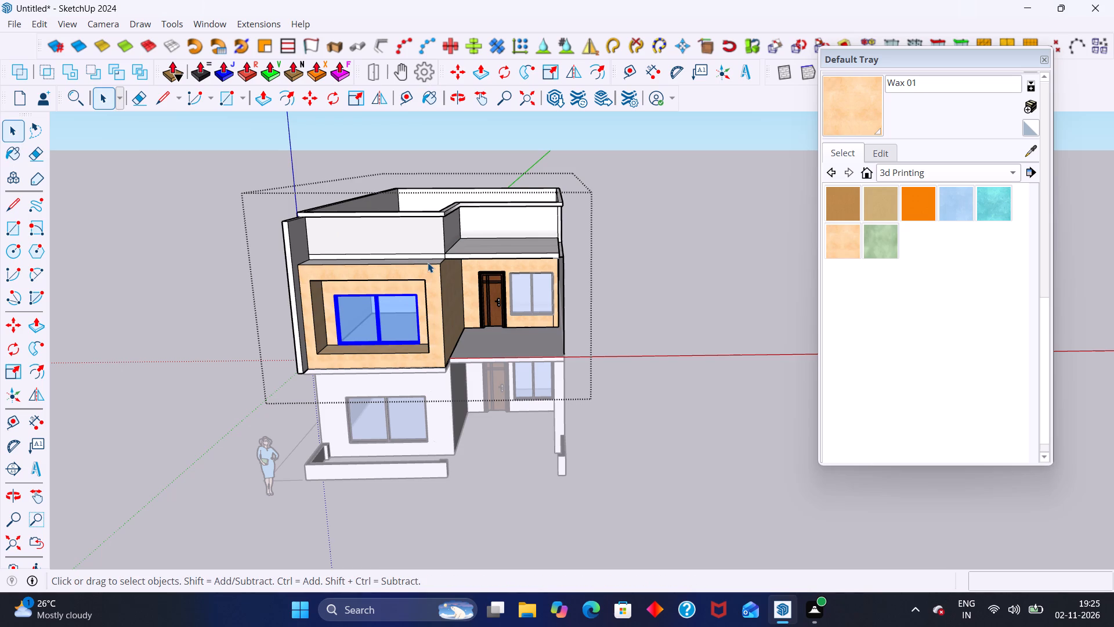
scroll(368, 228, "up", 9)
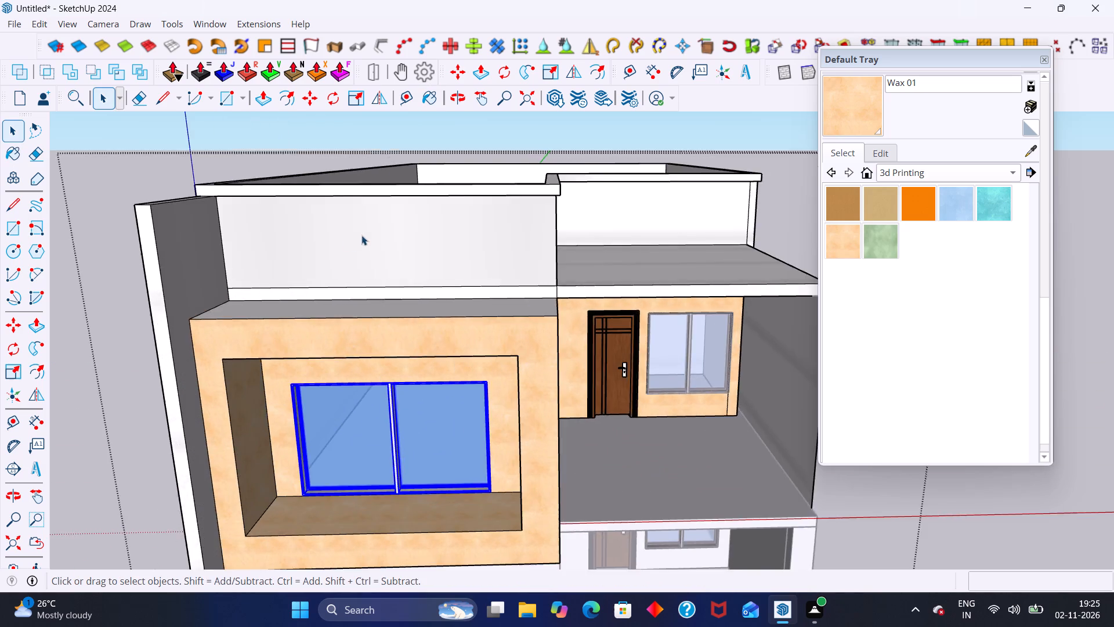
middle_click_drag(348, 243, 415, 219)
scroll(367, 237, "up", 7)
middle_click_drag(200, 219, 223, 218)
scroll(321, 246, "up", 1)
scroll(330, 246, "down", 5)
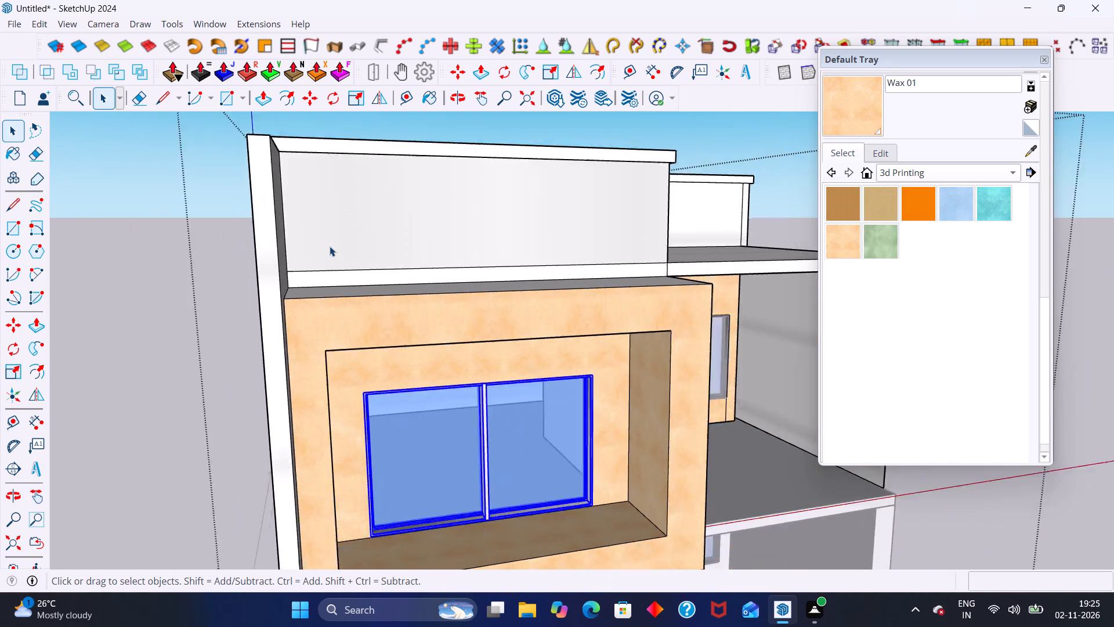
scroll(330, 246, "down", 6)
middle_click_drag(316, 241, 203, 258)
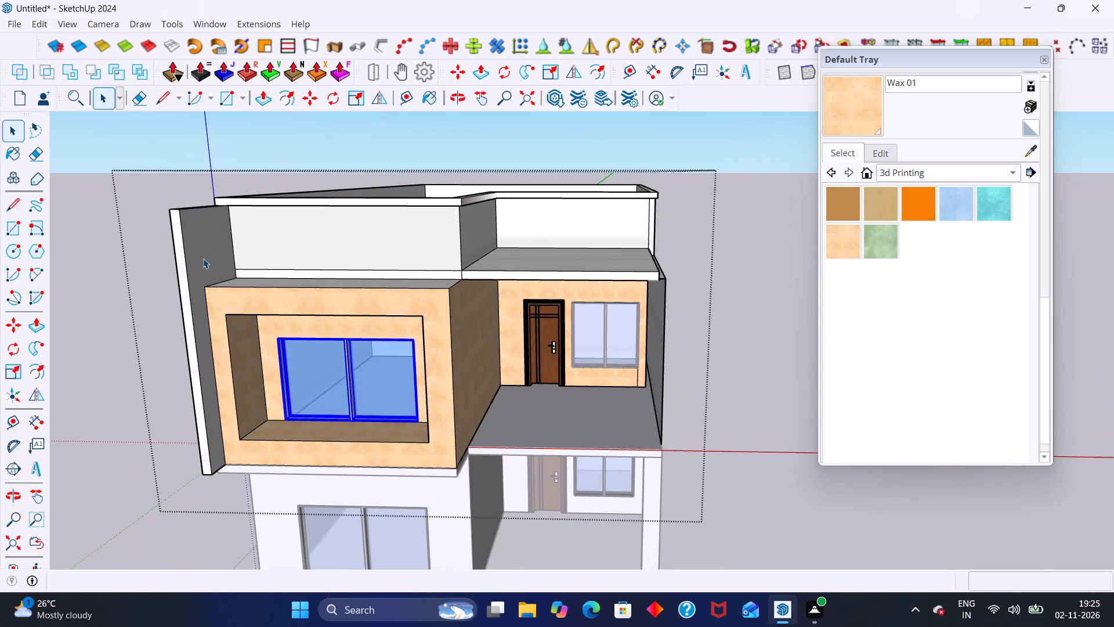
scroll(193, 262, "down", 5)
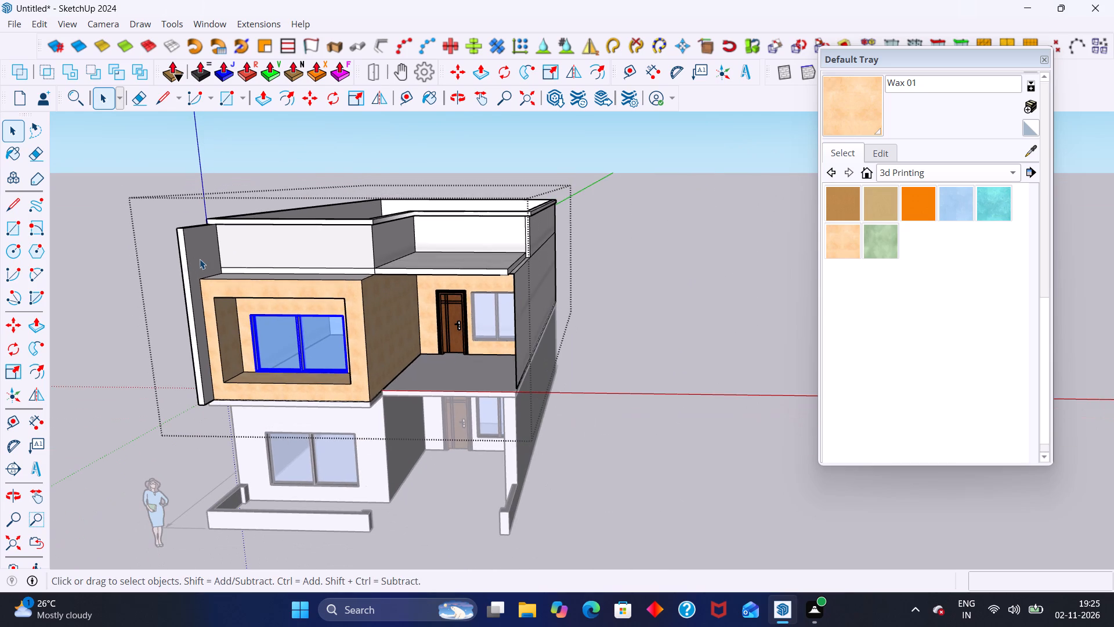
scroll(190, 279, "down", 3)
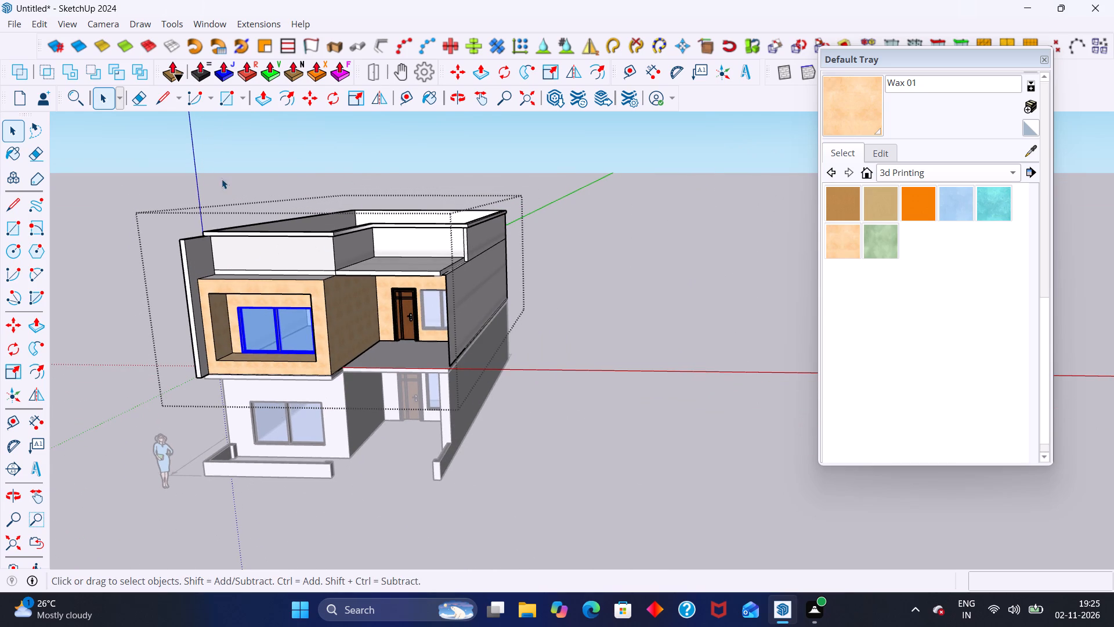
middle_click_drag(248, 194, 274, 175)
scroll(323, 233, "up", 9)
middle_click_drag(320, 248, 316, 245)
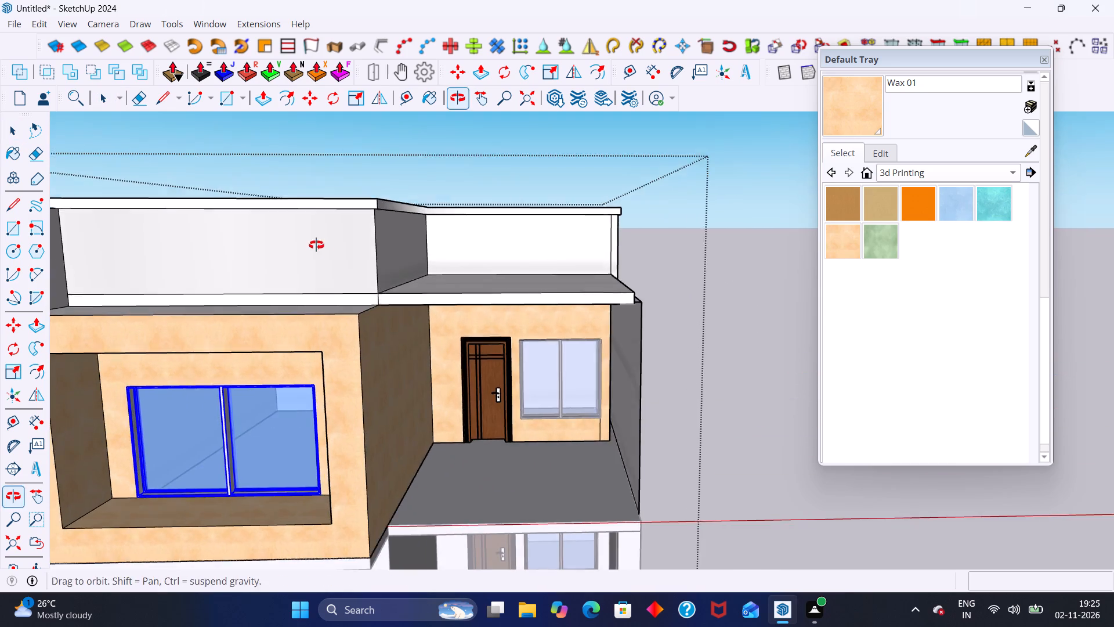
middle_click_drag(316, 245, 294, 224)
scroll(294, 224, "up", 5)
middle_click_drag(378, 311, 354, 276)
middle_click_drag(243, 211, 258, 302)
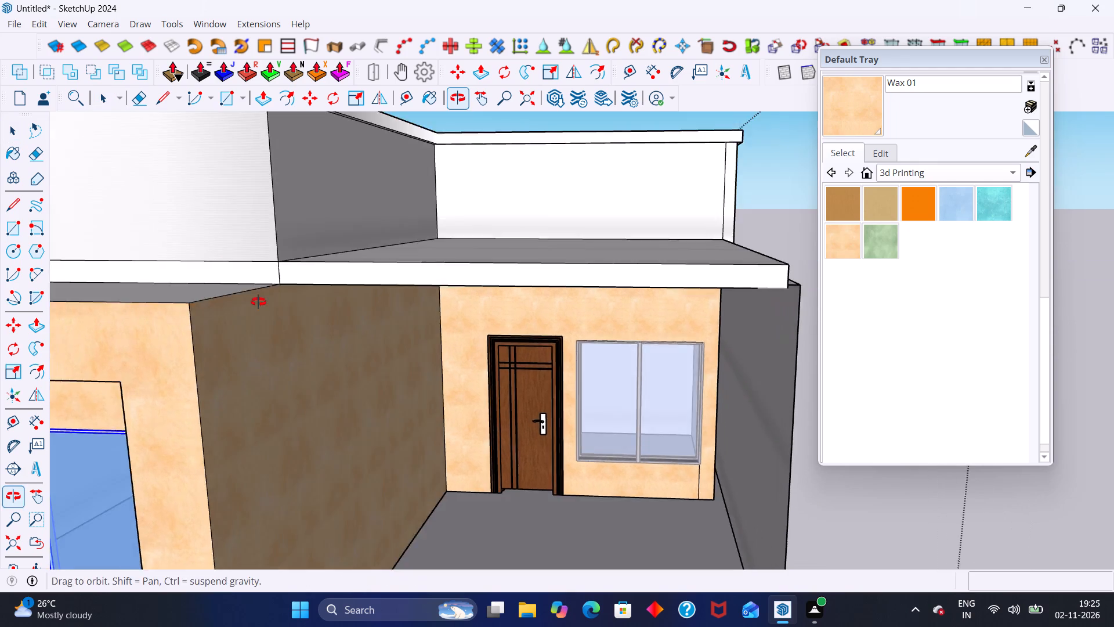
middle_click_drag(258, 302, 260, 307)
scroll(384, 277, "down", 9)
middle_click_drag(484, 259, 544, 246)
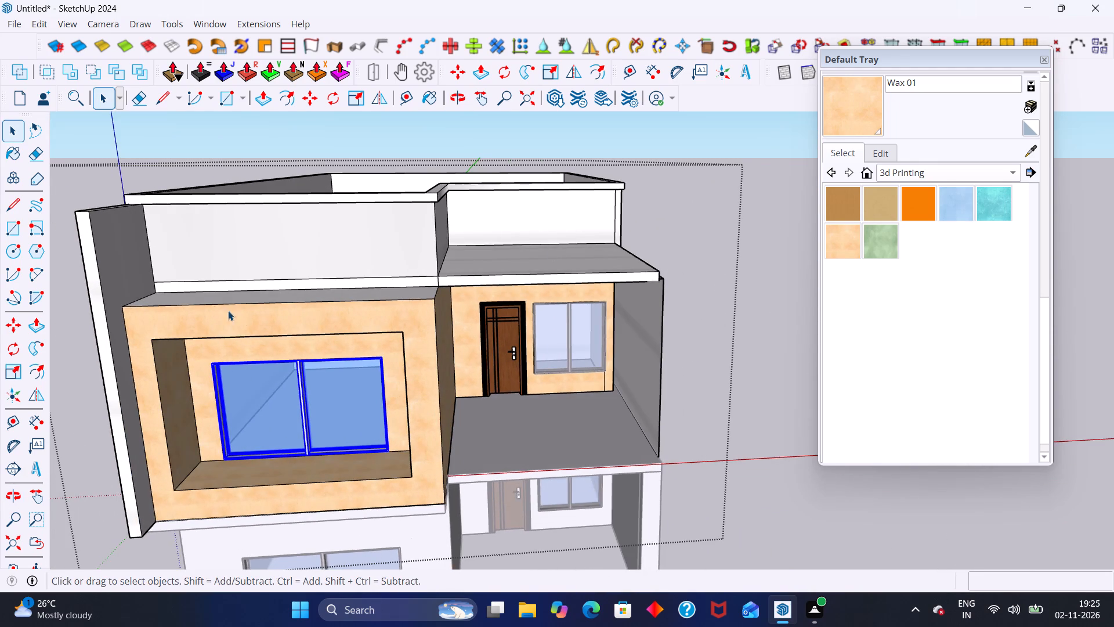
Paint the ceiling of the upper window recess with Wax 01 and leave the upper-floor group.
scroll(180, 300, "up", 5)
middle_click_drag(228, 319, 357, 151)
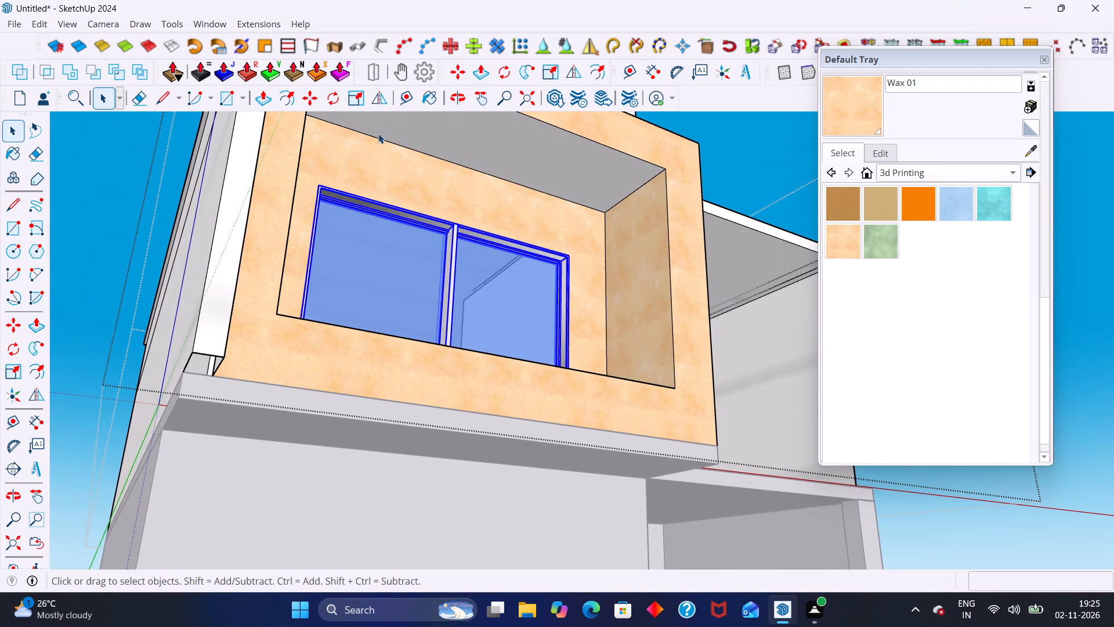
left_click(840, 248)
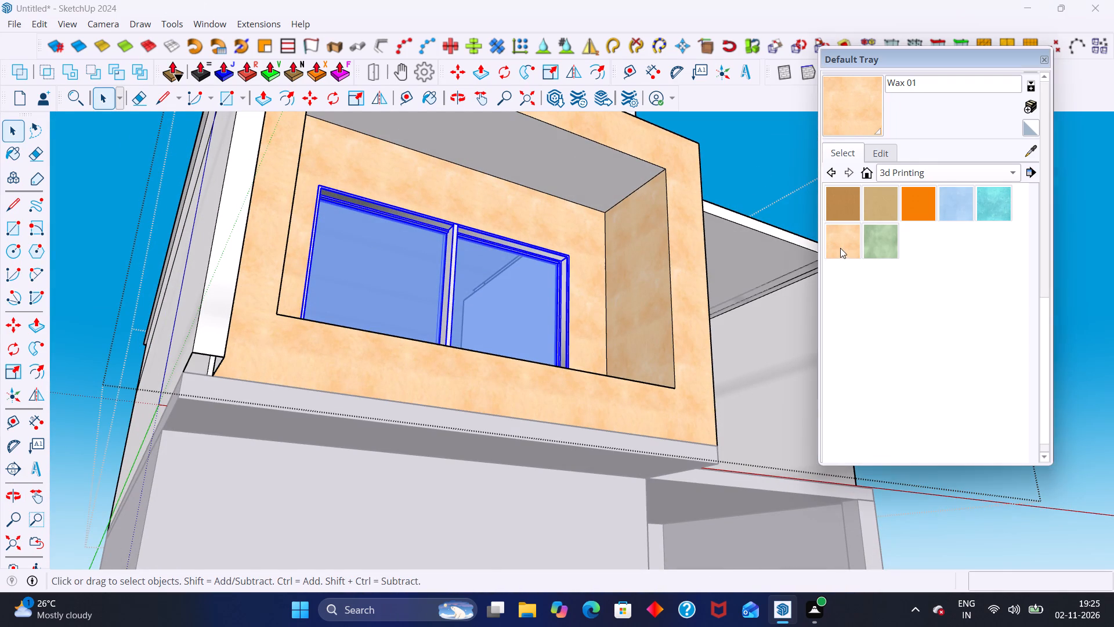
left_click(514, 171)
scroll(512, 172, "down", 9)
middle_click_drag(482, 226, 299, 457)
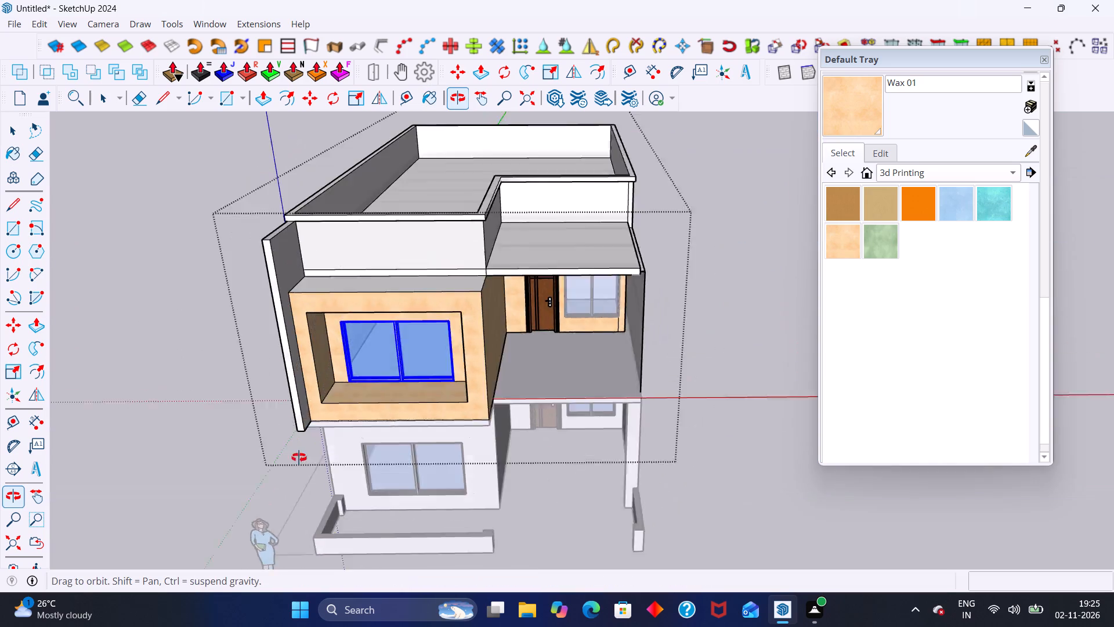
middle_click_drag(299, 457, 96, 329)
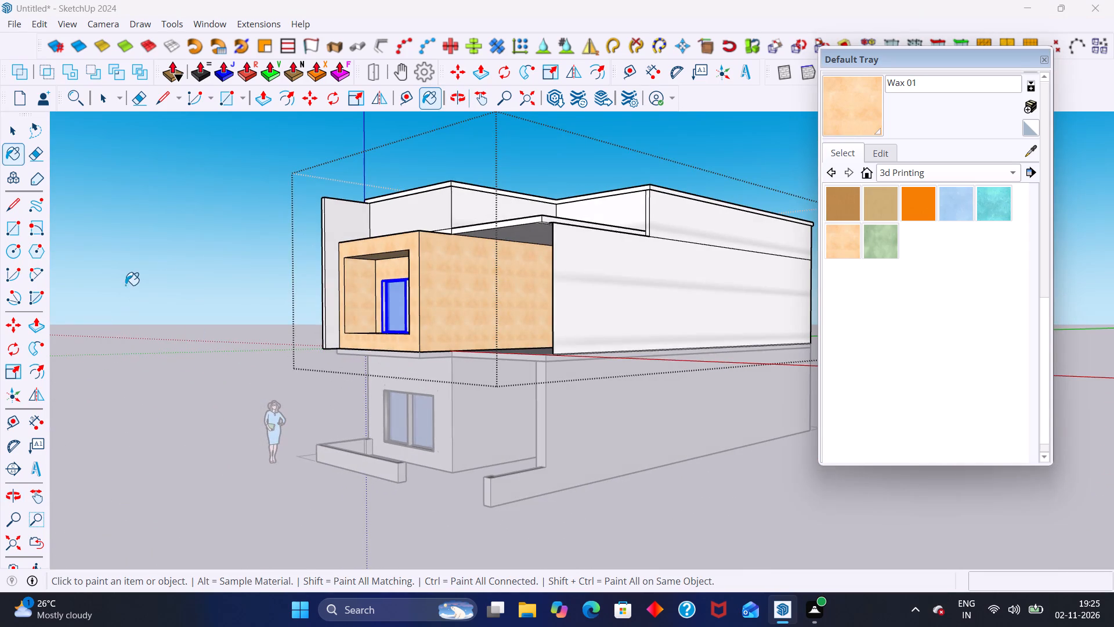
scroll(189, 264, "down", 8)
middle_click_drag(182, 268, 371, 276)
scroll(367, 286, "up", 2)
middle_click_drag(425, 284, 478, 286)
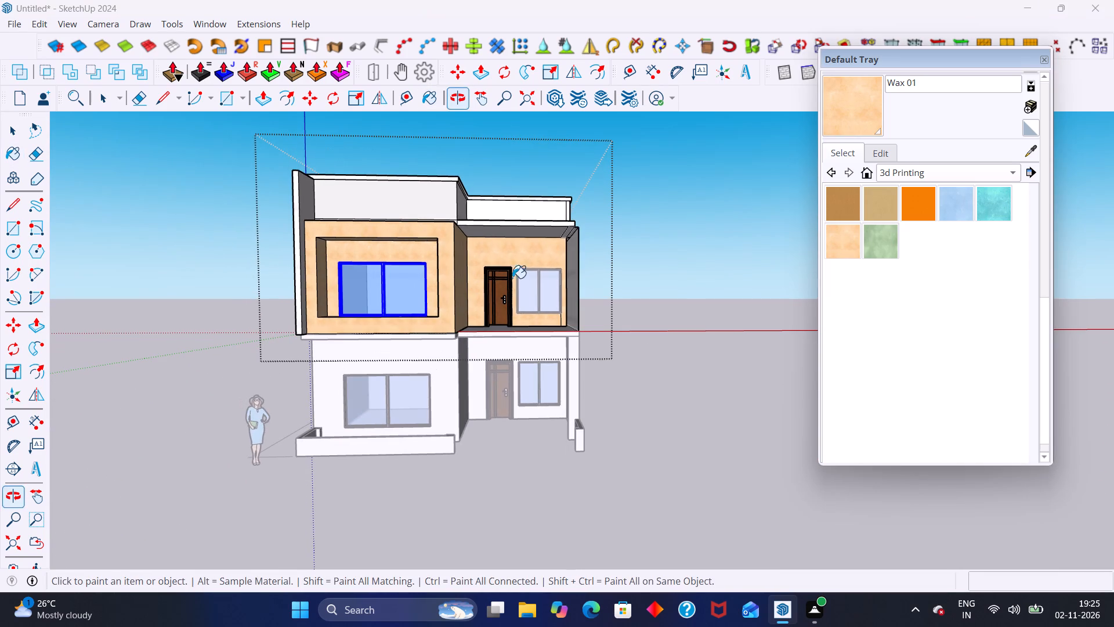
key("space")
left_click(668, 218)
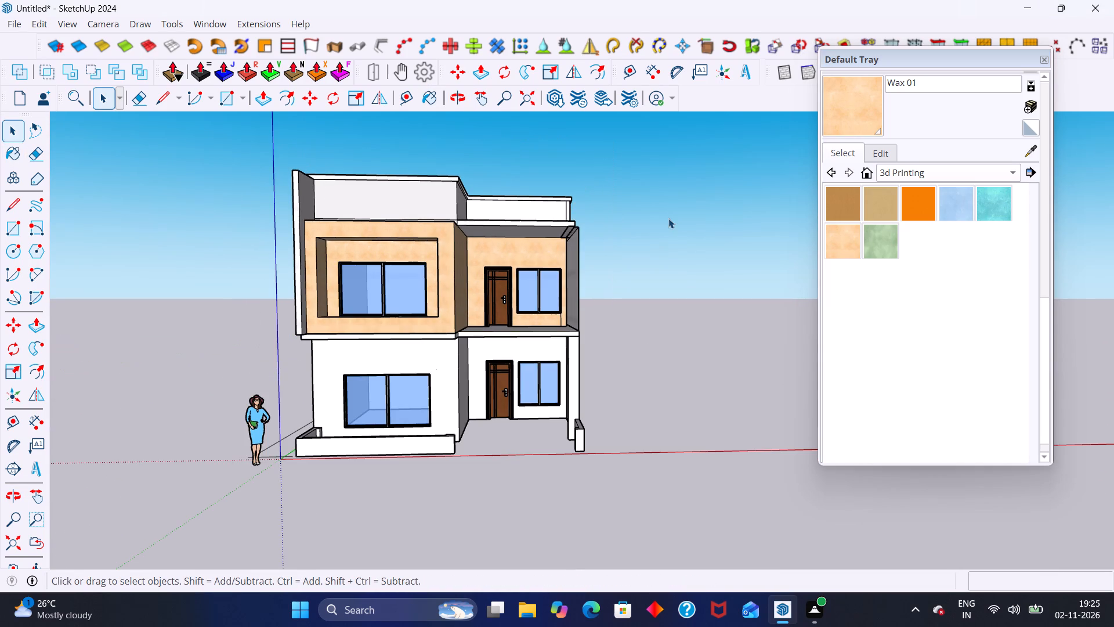
Apply Wax 01 to the whole upper-floor group, covering the balcony's side wall and ceiling and the outer side walls.
scroll(586, 273, "down", 2)
middle_click_drag(586, 273, 659, 239)
scroll(574, 253, "up", 5)
middle_click_drag(573, 254, 597, 251)
scroll(596, 268, "up", 2)
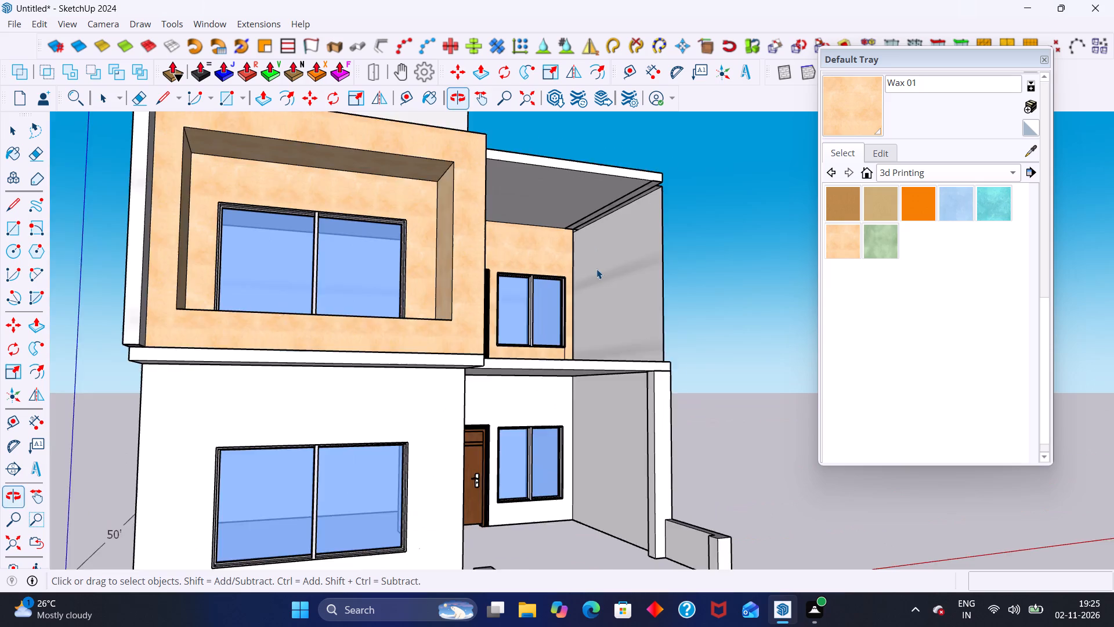
scroll(596, 269, "up", 2)
left_click(846, 244)
left_click(621, 280)
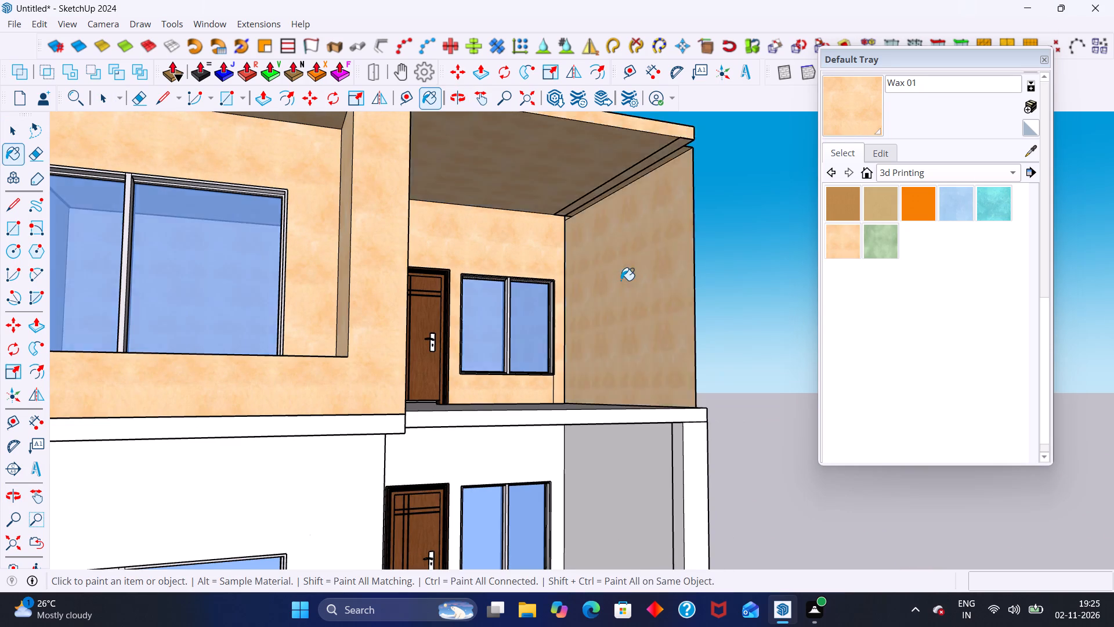
scroll(621, 280, "down", 7)
key("space")
scroll(675, 172, "down", 4)
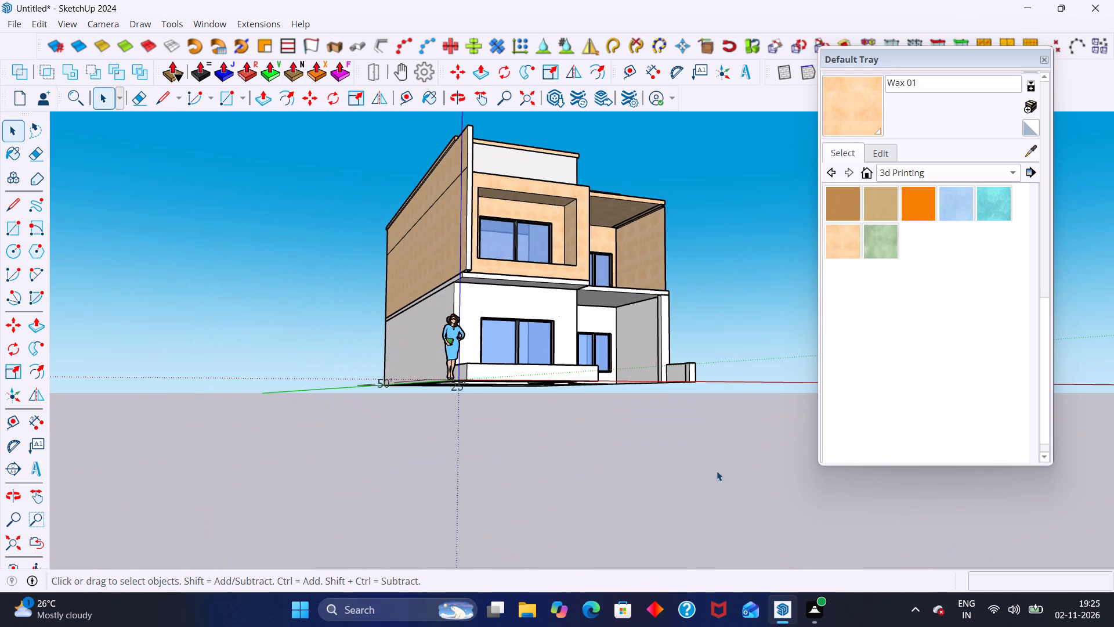